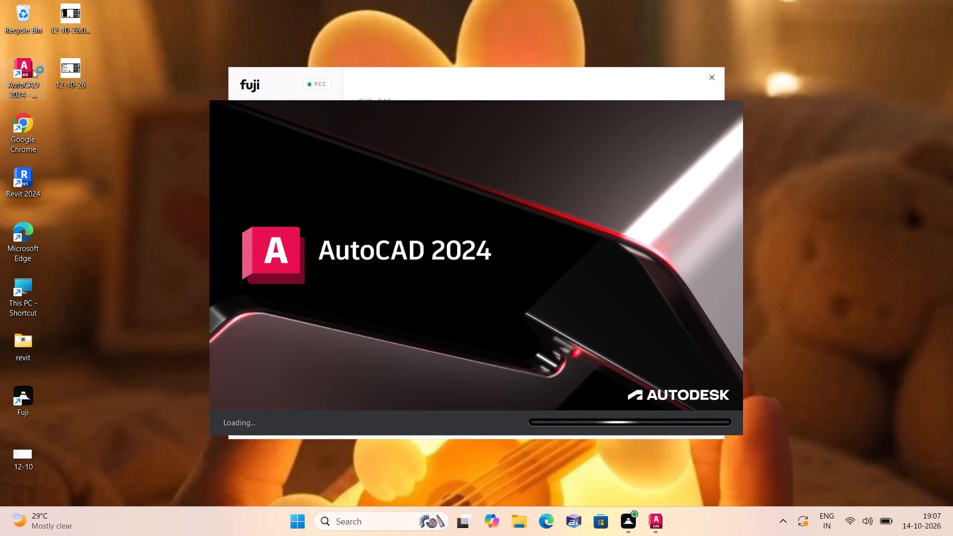
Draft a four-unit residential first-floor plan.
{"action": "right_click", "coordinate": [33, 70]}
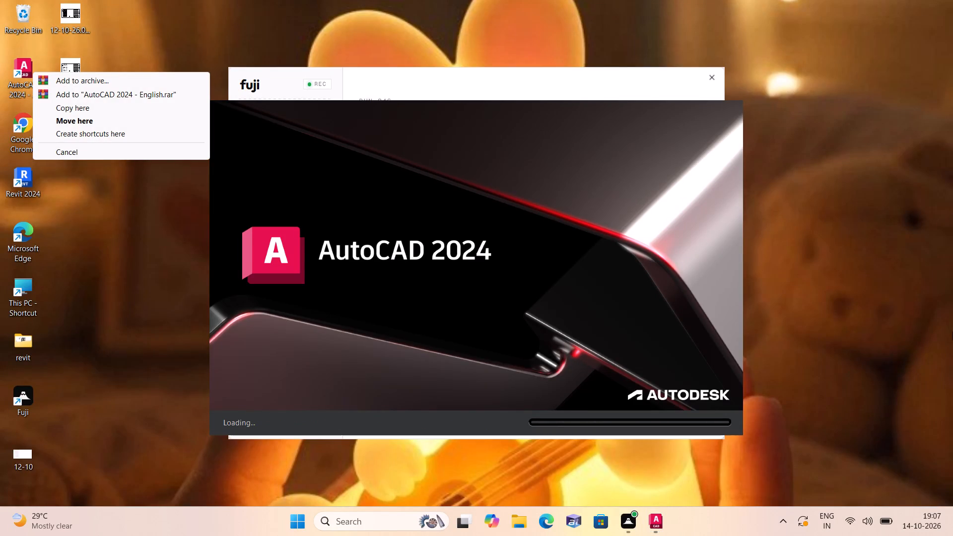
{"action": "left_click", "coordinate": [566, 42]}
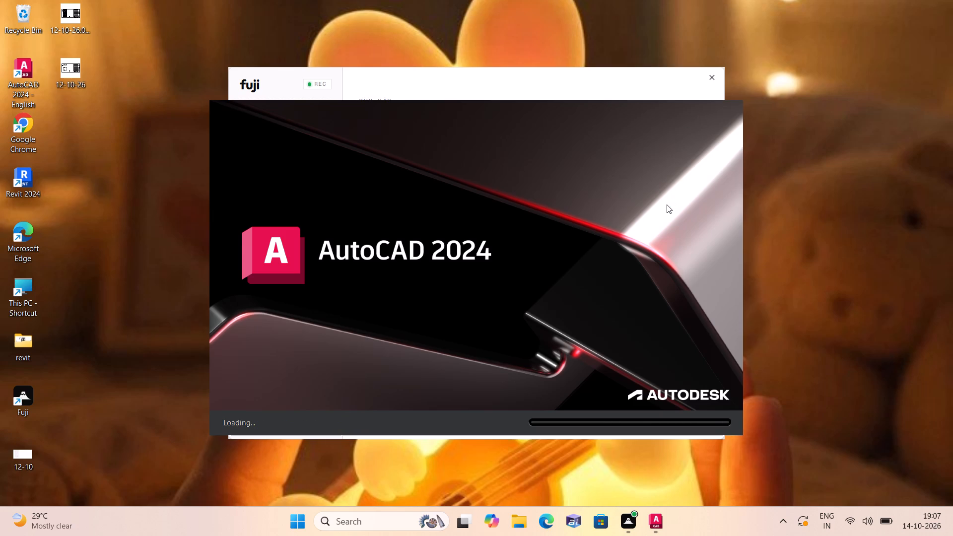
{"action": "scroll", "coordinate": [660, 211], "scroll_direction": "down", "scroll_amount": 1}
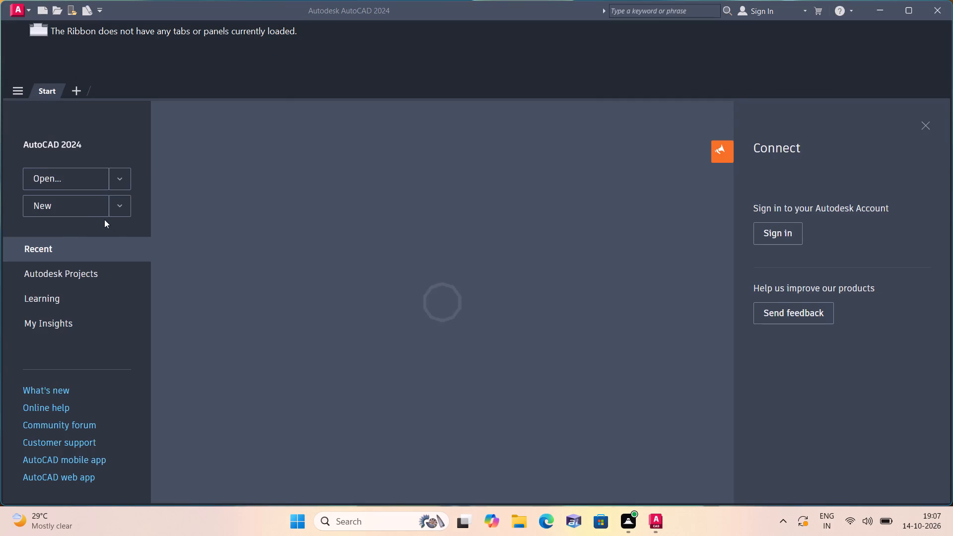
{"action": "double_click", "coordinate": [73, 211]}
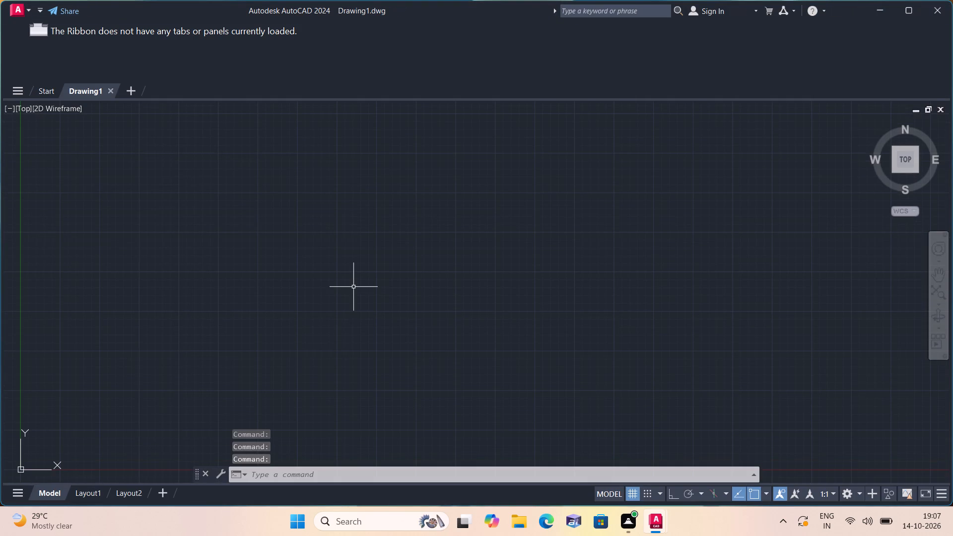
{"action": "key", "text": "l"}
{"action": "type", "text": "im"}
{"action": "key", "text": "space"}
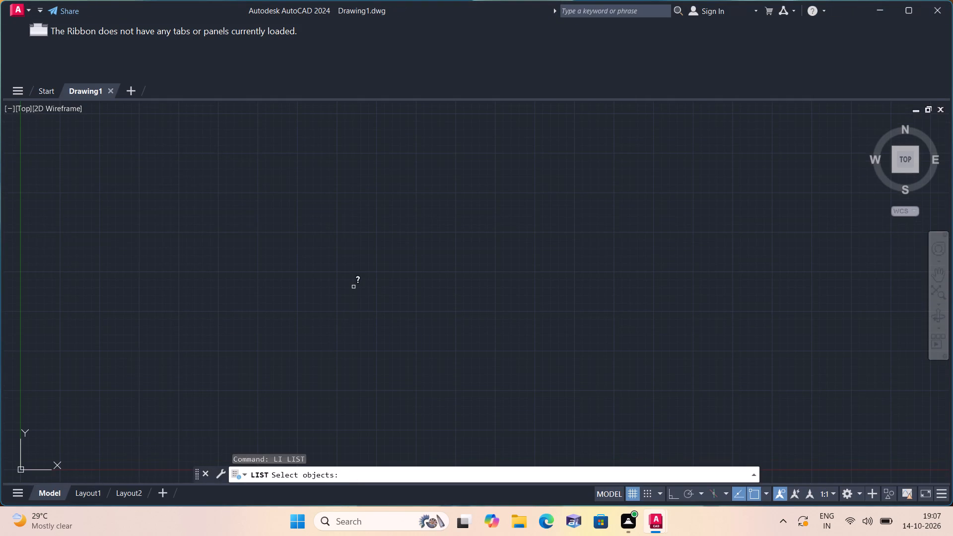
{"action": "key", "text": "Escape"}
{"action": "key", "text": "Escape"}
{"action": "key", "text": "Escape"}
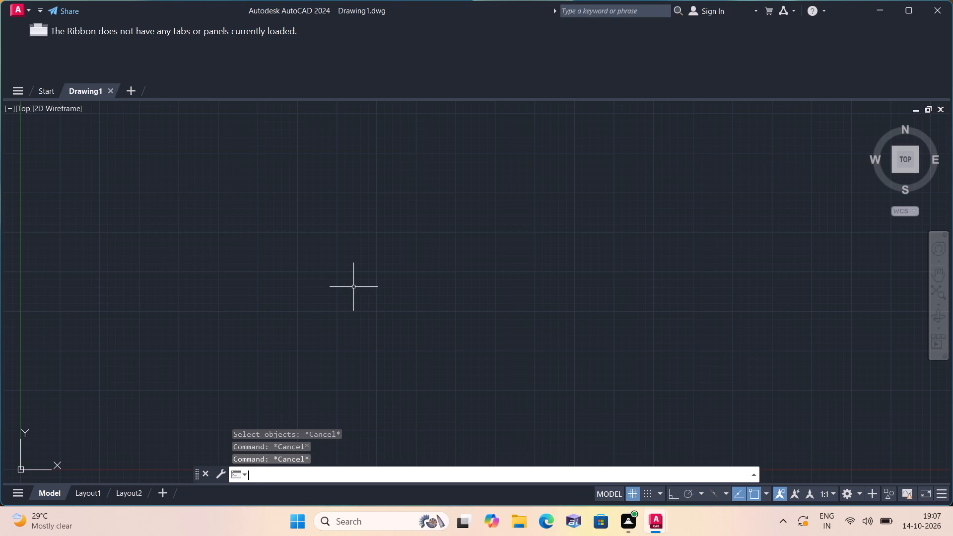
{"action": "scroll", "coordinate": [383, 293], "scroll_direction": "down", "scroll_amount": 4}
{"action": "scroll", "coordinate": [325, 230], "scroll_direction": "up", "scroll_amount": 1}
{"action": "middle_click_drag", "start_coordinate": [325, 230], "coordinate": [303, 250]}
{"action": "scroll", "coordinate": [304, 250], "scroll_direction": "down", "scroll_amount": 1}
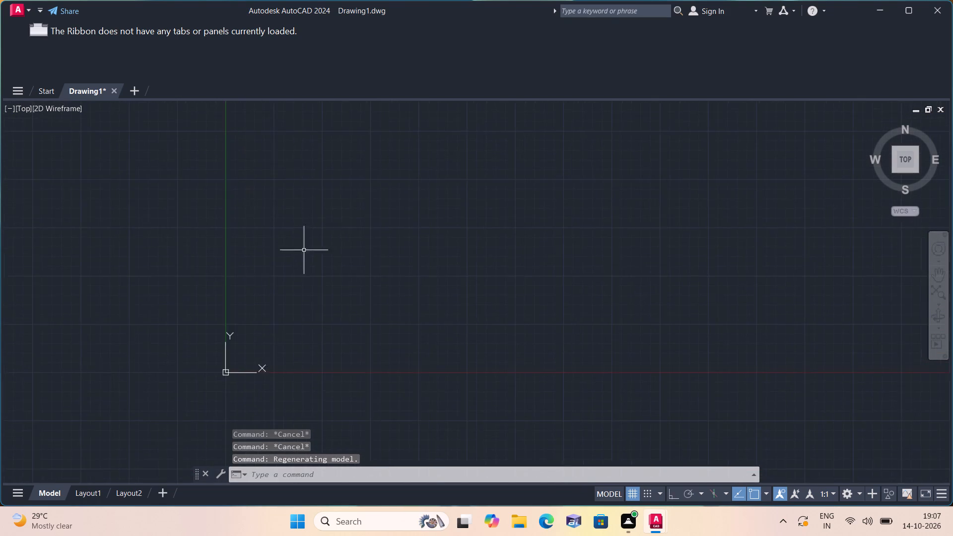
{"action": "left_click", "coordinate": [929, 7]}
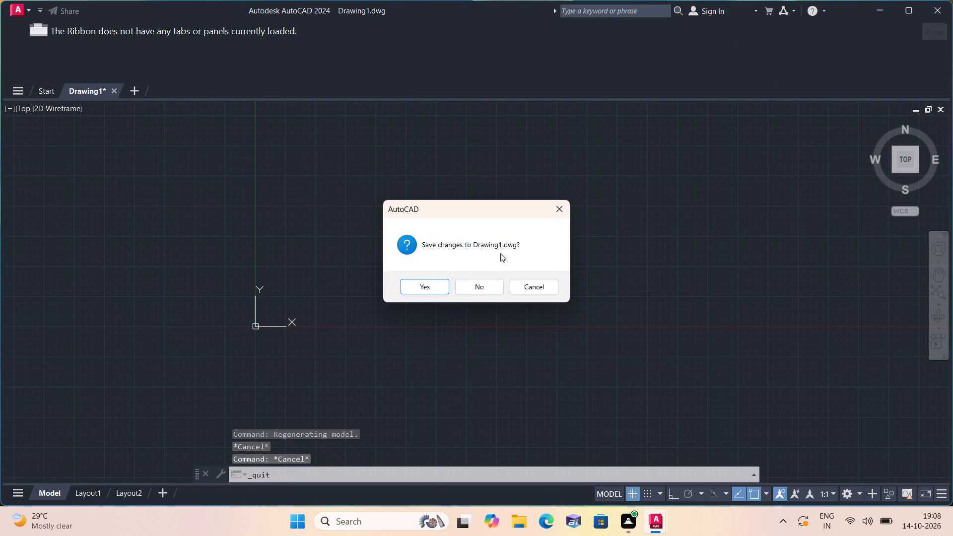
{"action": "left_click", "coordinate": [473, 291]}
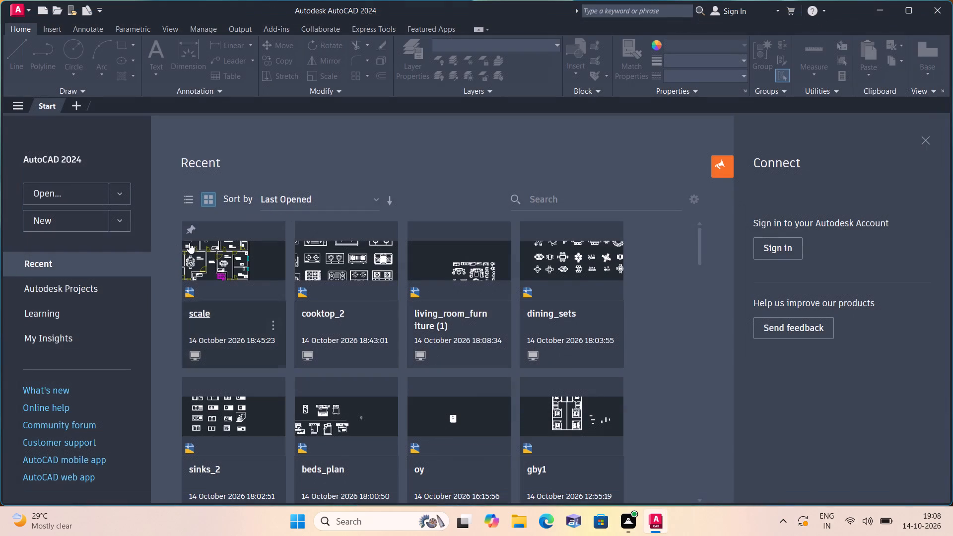
Start a new drawing and set its model space limits from 0,0 to 1000,1000.
{"action": "left_click", "coordinate": [90, 223]}
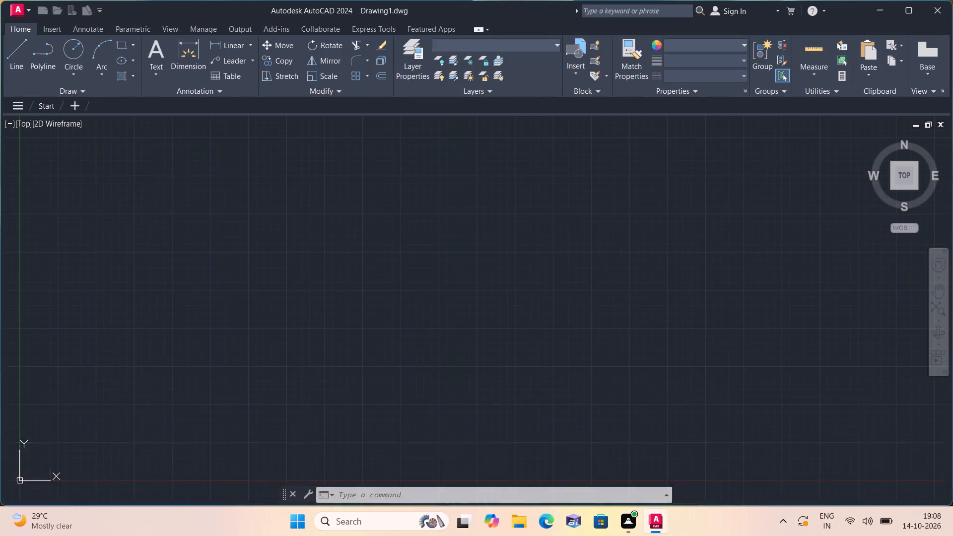
{"action": "type", "text": "lim"}
{"action": "key", "text": "space"}
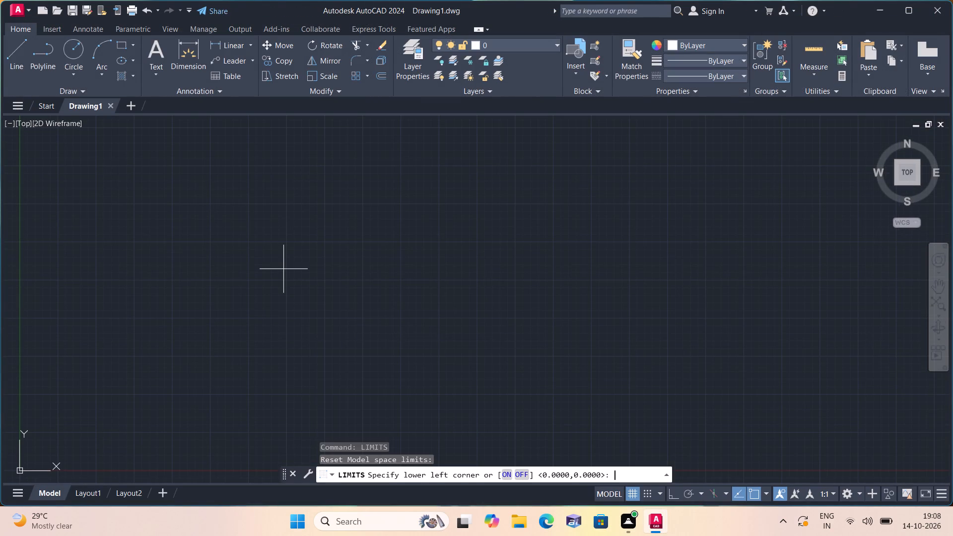
{"action": "type", "text": "0,0 1000,1000"}
{"action": "key", "text": "space"}
Set the drawing units to Engineering length type with 0'-0" precision.
{"action": "type", "text": "un"}
{"action": "key", "text": "space"}
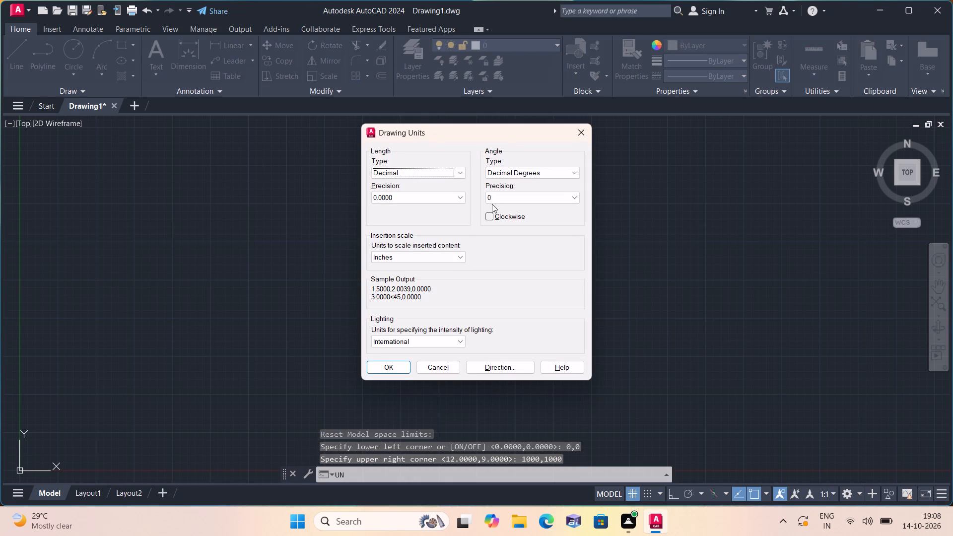
{"action": "left_click", "coordinate": [464, 174]}
{"action": "left_click", "coordinate": [423, 201]}
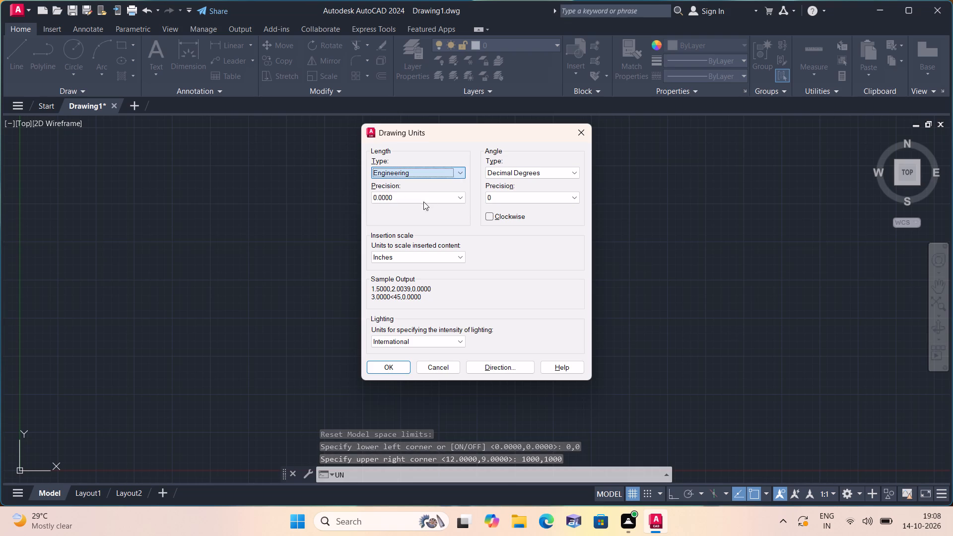
{"action": "left_click", "coordinate": [423, 196]}
{"action": "left_click", "coordinate": [381, 205]}
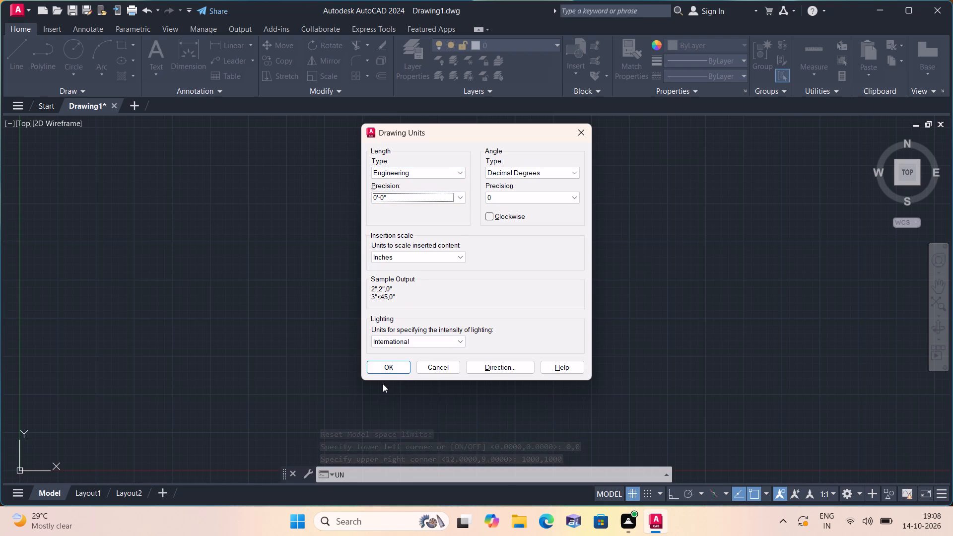
{"action": "left_click", "coordinate": [389, 366]}
Modify the Standard dimension style's primary units to Engineering format with 0'-0" precision and set the style current.
{"action": "type", "text": "d"}
{"action": "key", "text": "space"}
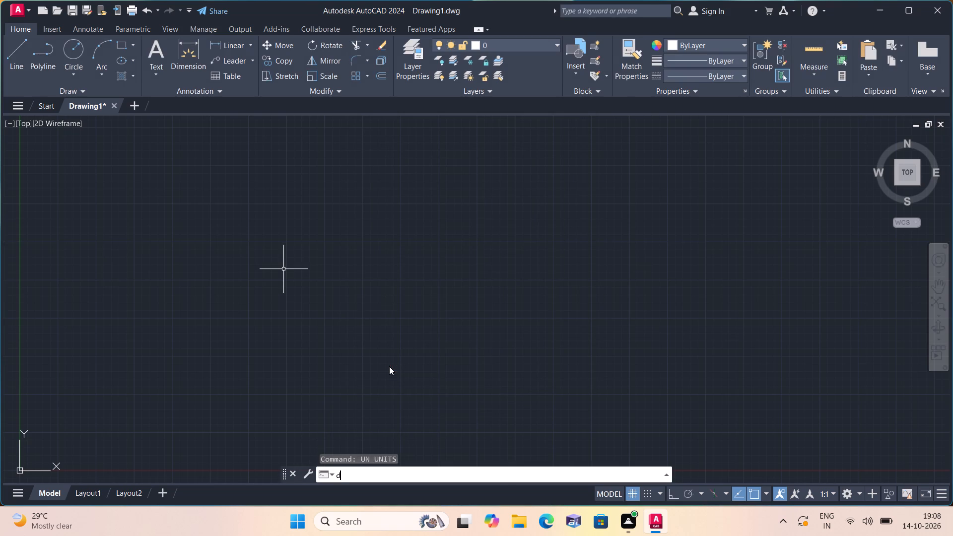
{"action": "left_click", "coordinate": [615, 233]}
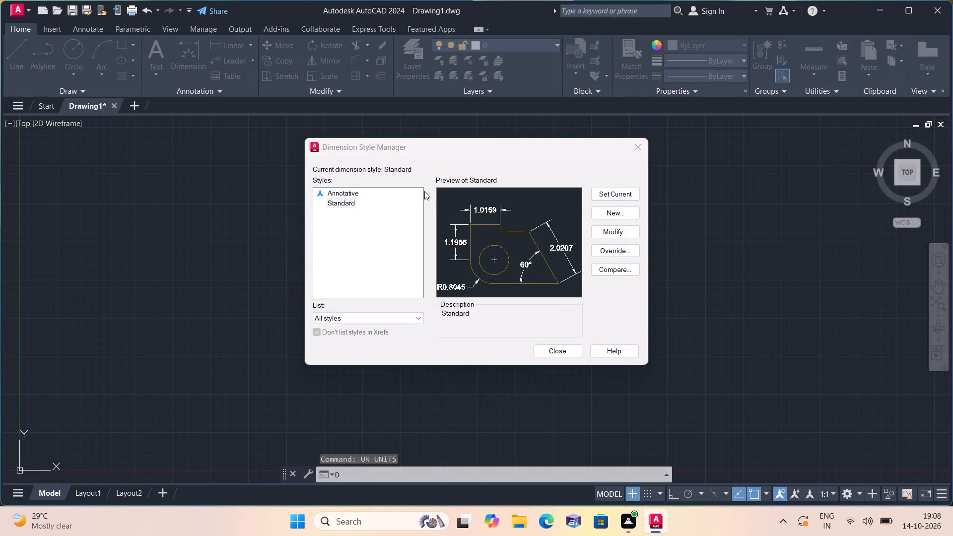
{"action": "left_click", "coordinate": [448, 144]}
{"action": "left_click", "coordinate": [400, 171]}
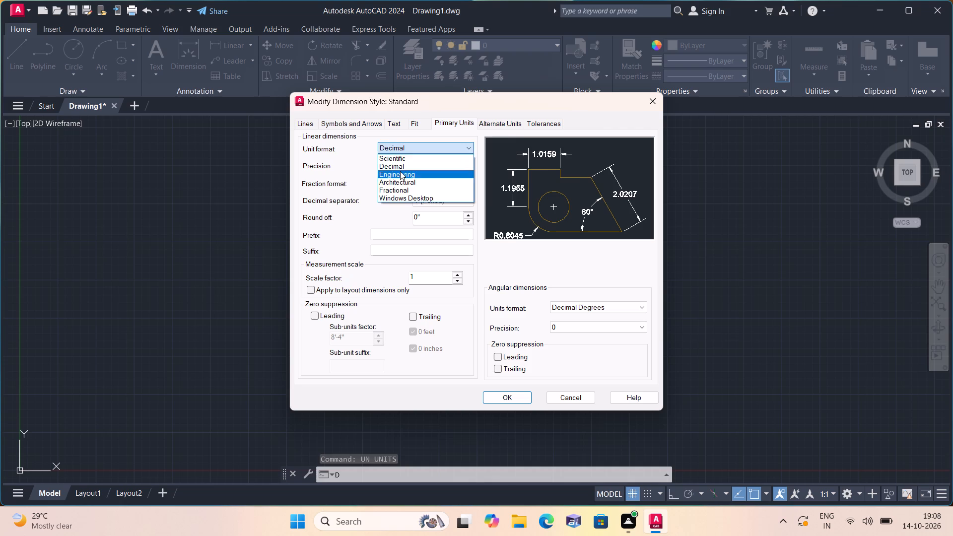
{"action": "left_click", "coordinate": [408, 161]}
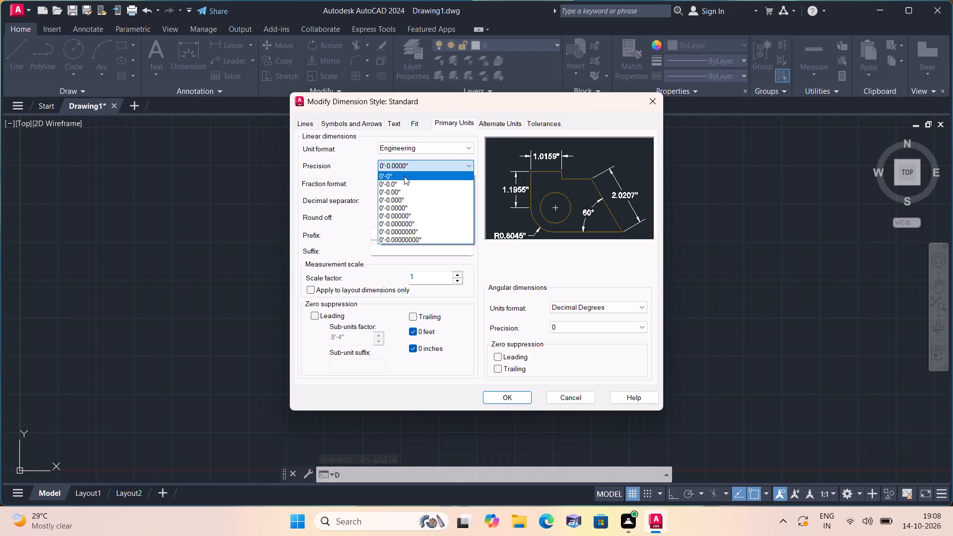
{"action": "left_click", "coordinate": [413, 173]}
{"action": "left_click", "coordinate": [501, 394]}
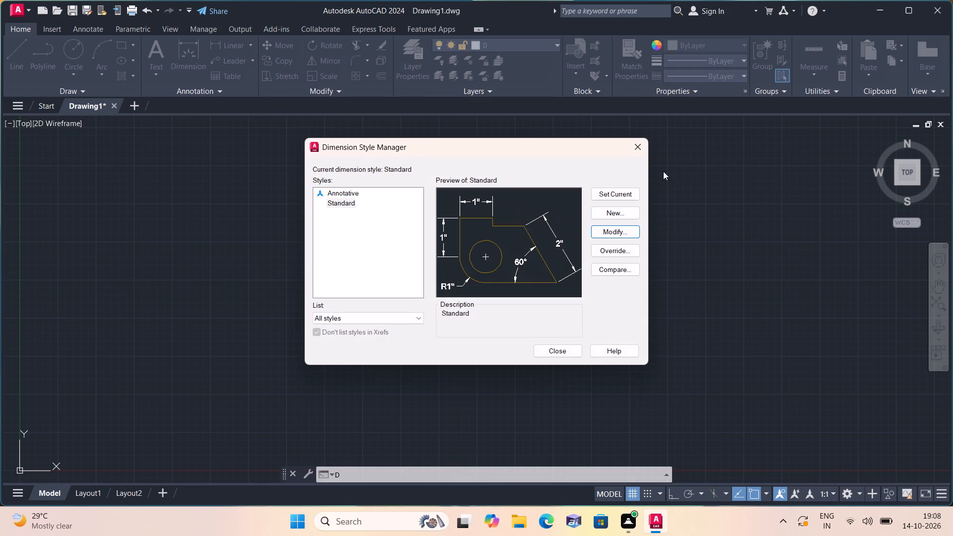
{"action": "left_click", "coordinate": [603, 189]}
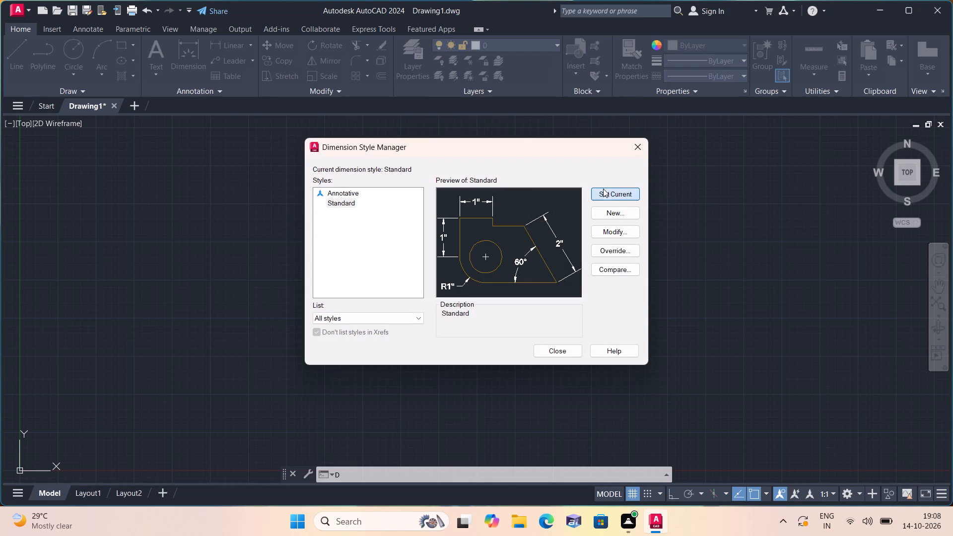
{"action": "left_click", "coordinate": [621, 195]}
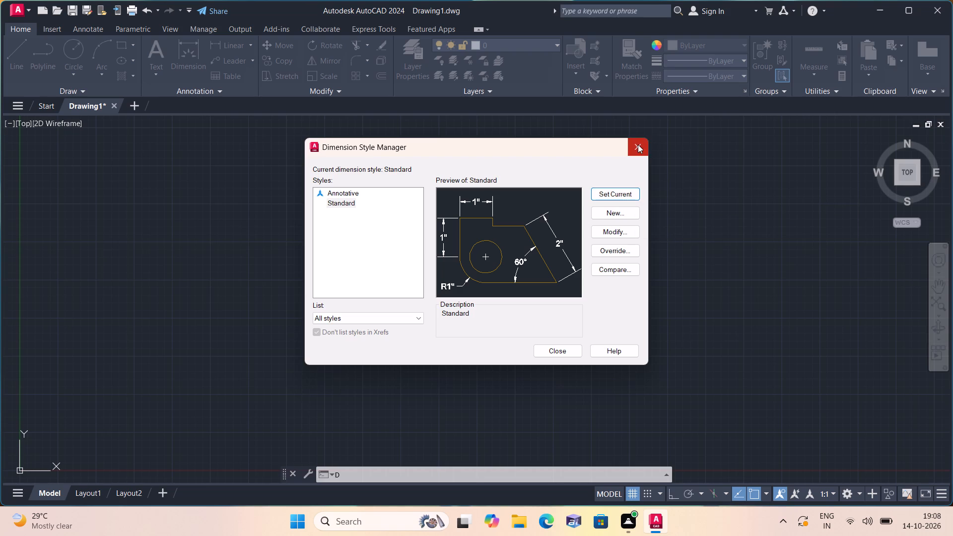
{"action": "left_click", "coordinate": [638, 144]}
Draw one vertical and one horizontal construction line crossing each other in the upper part of the drawing area.
{"action": "type", "text": "xl v"}
{"action": "key", "text": "space"}
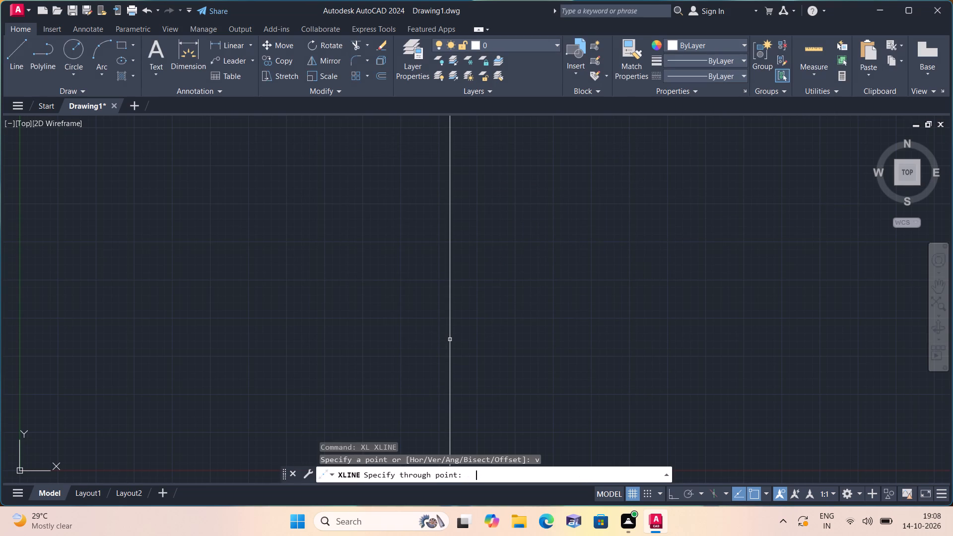
{"action": "left_click", "coordinate": [390, 368]}
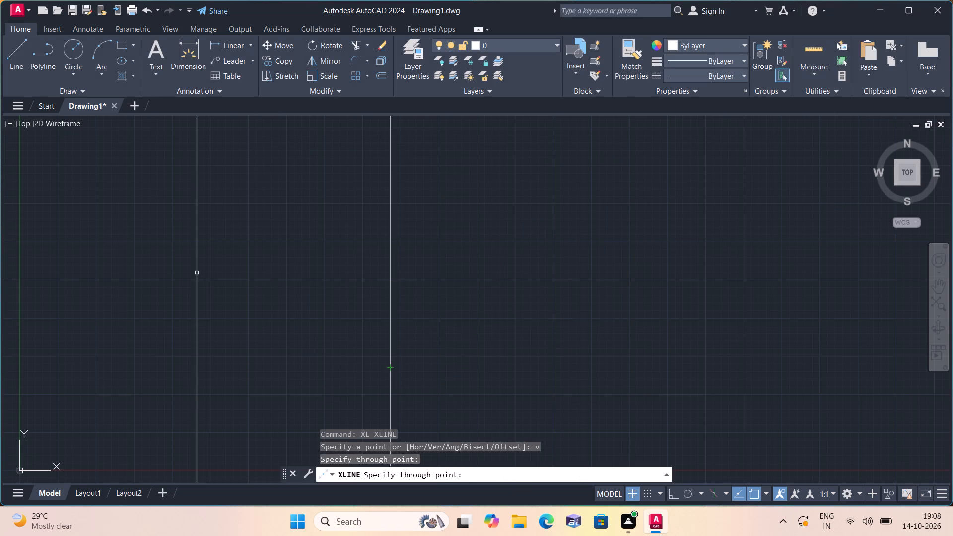
{"action": "key", "text": "space"}
{"action": "key", "text": "space"}
{"action": "type", "text": "h"}
{"action": "key", "text": "space"}
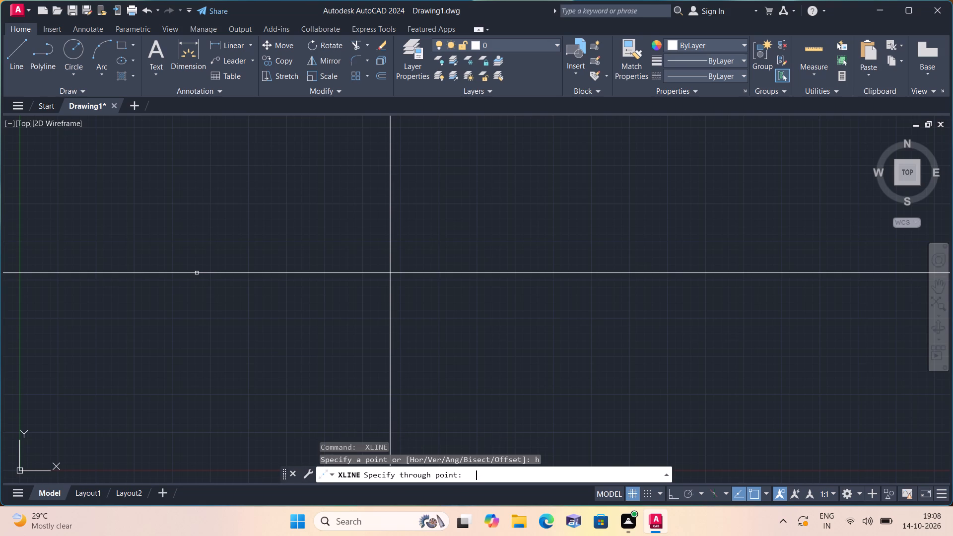
{"action": "left_click", "coordinate": [207, 217]}
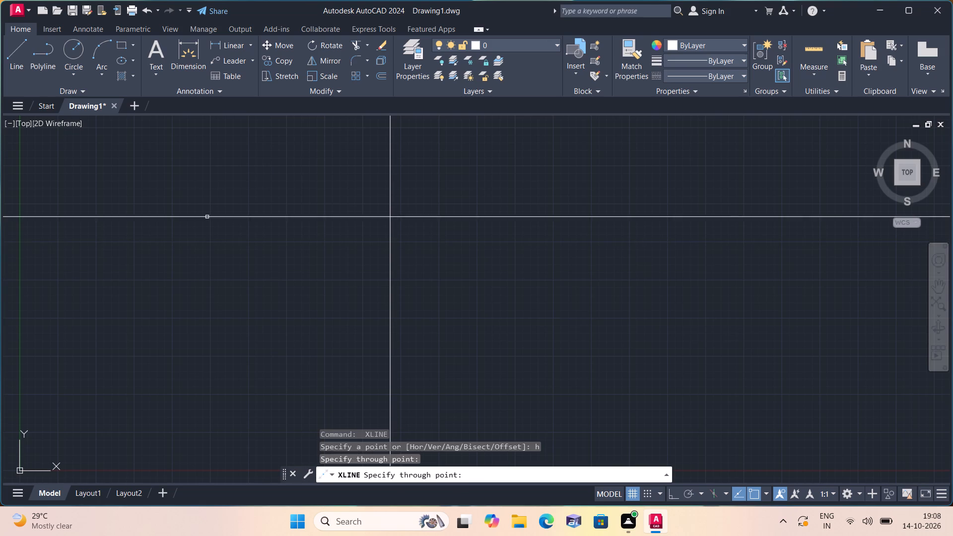
{"action": "key", "text": "space"}
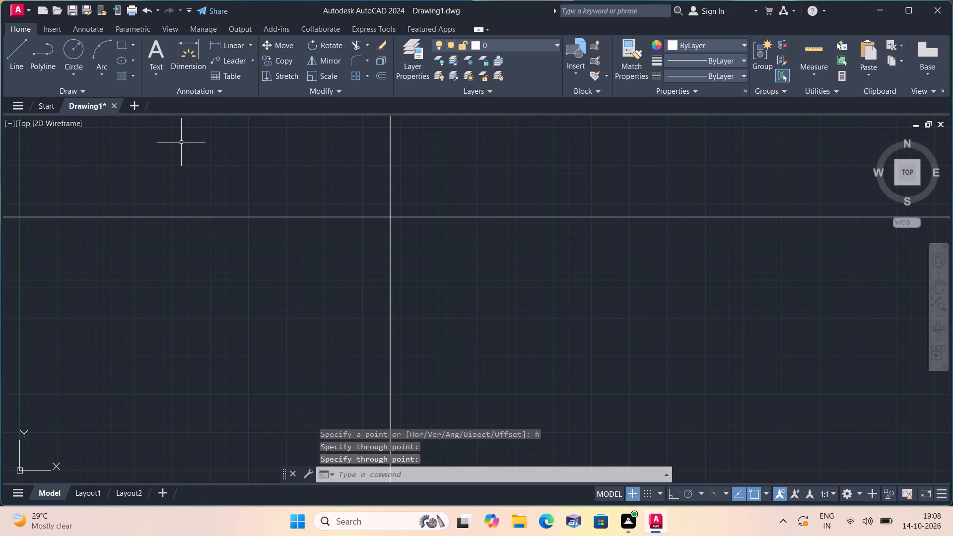
Trim the construction lines above and left of their intersection, leaving an upper-left corner.
{"action": "type", "text": "trim"}
{"action": "key", "text": "space"}
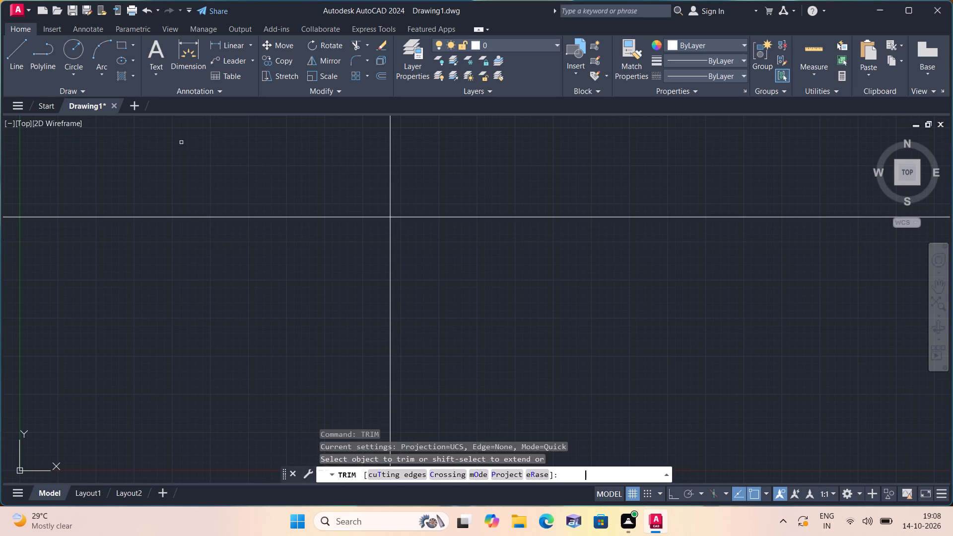
{"action": "left_click", "coordinate": [508, 153]}
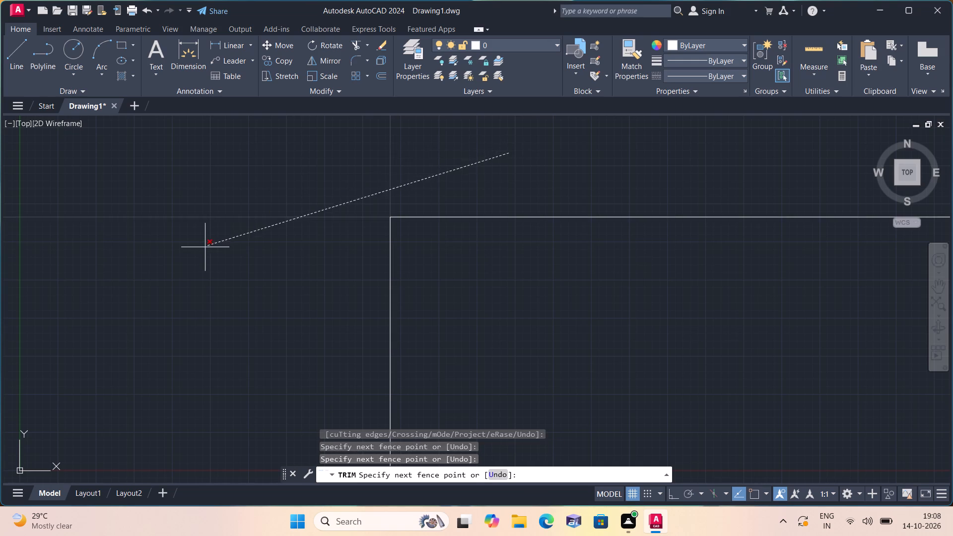
{"action": "left_click", "coordinate": [205, 248]}
{"action": "scroll", "coordinate": [210, 234], "scroll_direction": "down", "scroll_amount": 2}
{"action": "middle_click_drag", "start_coordinate": [211, 242], "coordinate": [165, 190]}
{"action": "middle_click_drag", "start_coordinate": [188, 253], "coordinate": [139, 199]}
{"action": "scroll", "coordinate": [183, 250], "scroll_direction": "down", "scroll_amount": 1}
{"action": "key", "text": "space"}
Offset the top horizontal and left vertical outline lines 9" towards the inside of the corner.
{"action": "type", "text": "off"}
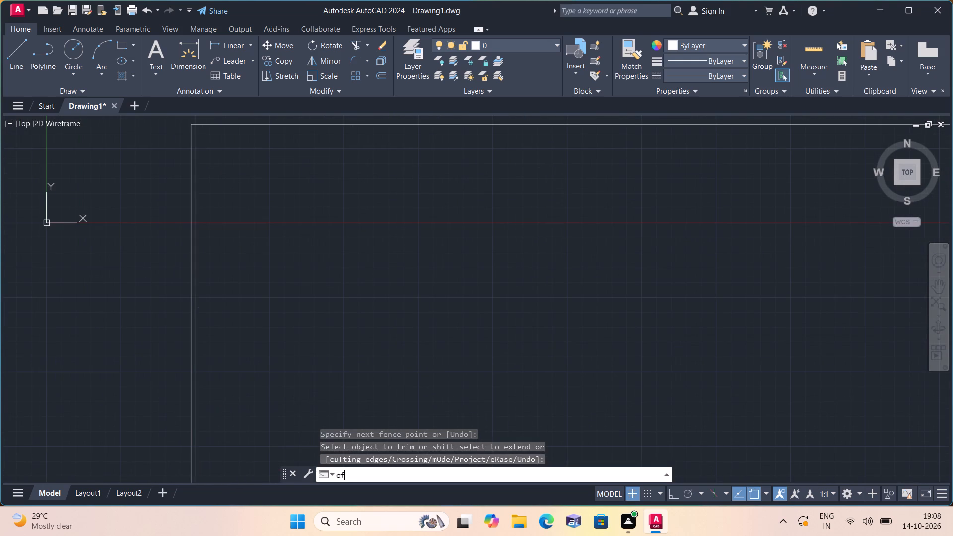
{"action": "key", "text": "space"}
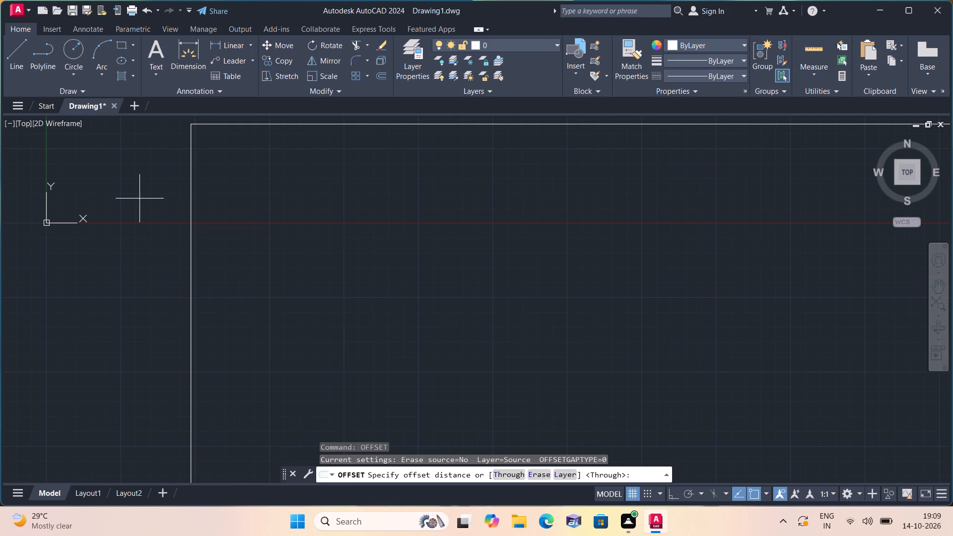
{"action": "type", "text": "9\""}
{"action": "key", "text": "space"}
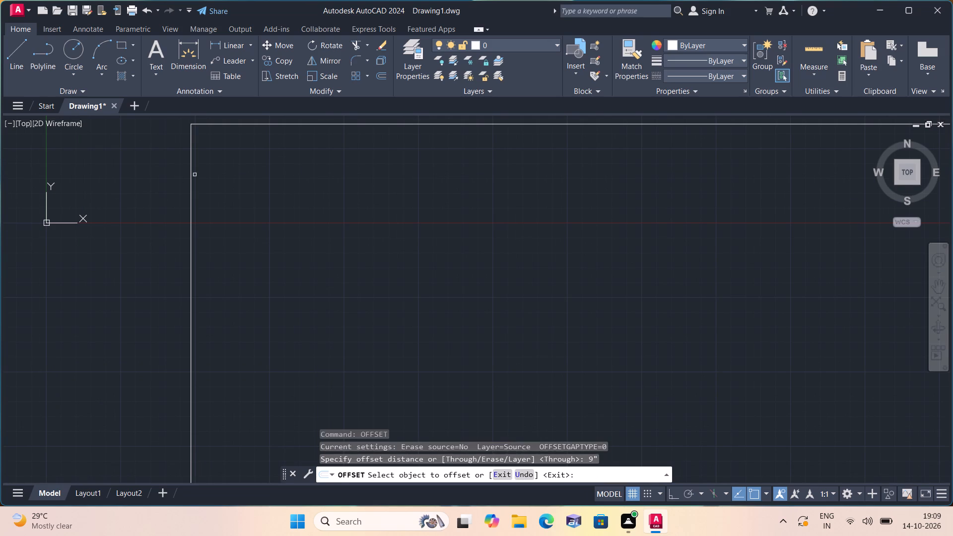
{"action": "left_click", "coordinate": [319, 122]}
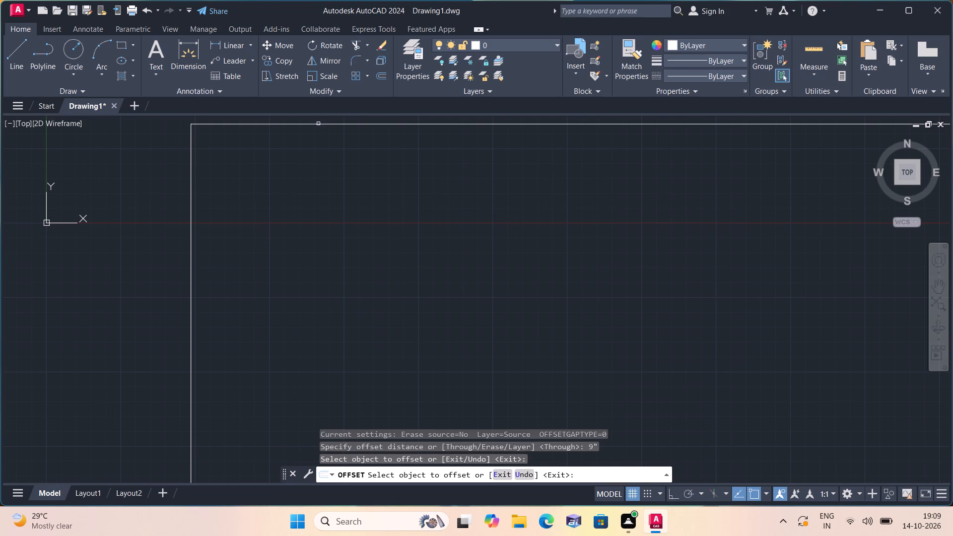
{"action": "left_click", "coordinate": [318, 126]}
{"action": "left_click", "coordinate": [321, 125]}
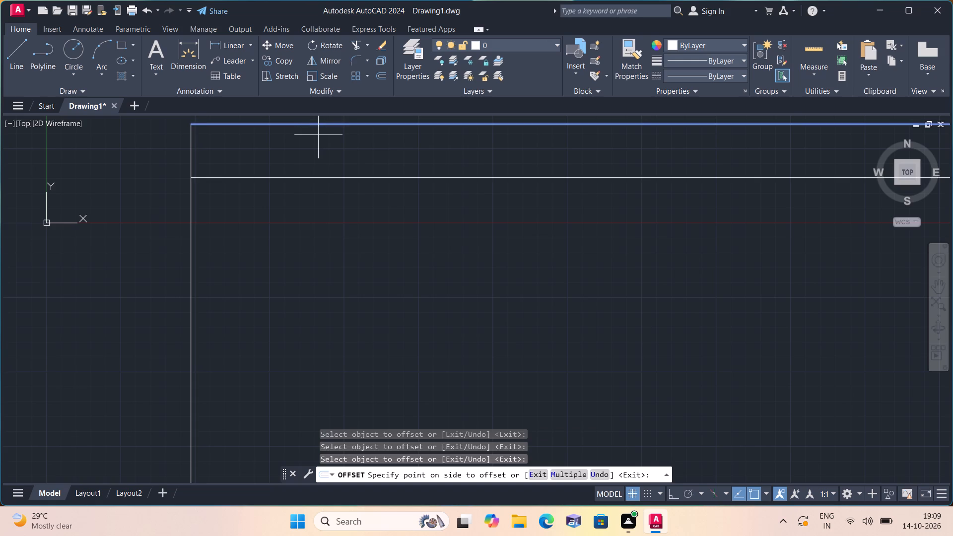
{"action": "left_click", "coordinate": [282, 204]}
{"action": "left_click", "coordinate": [192, 199]}
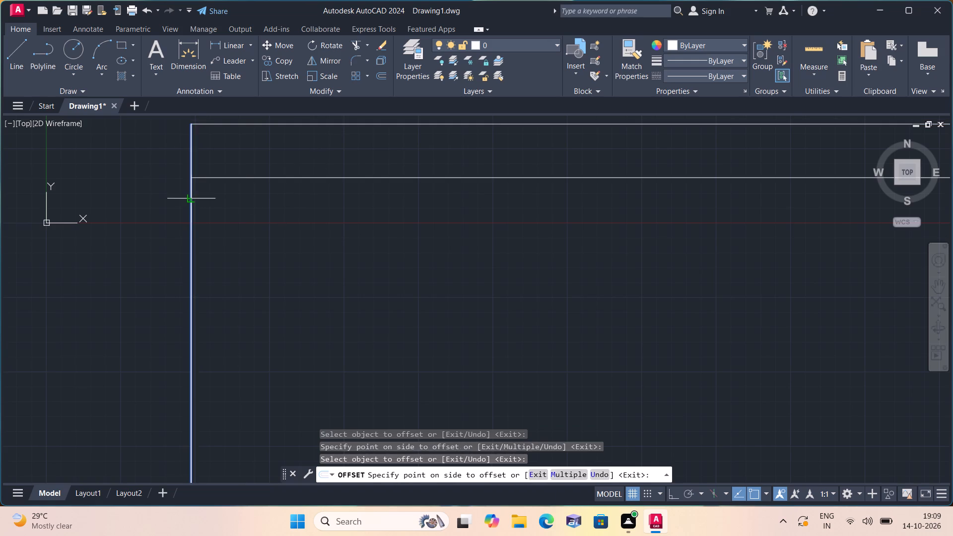
{"action": "left_click", "coordinate": [282, 208]}
{"action": "key", "text": "space"}
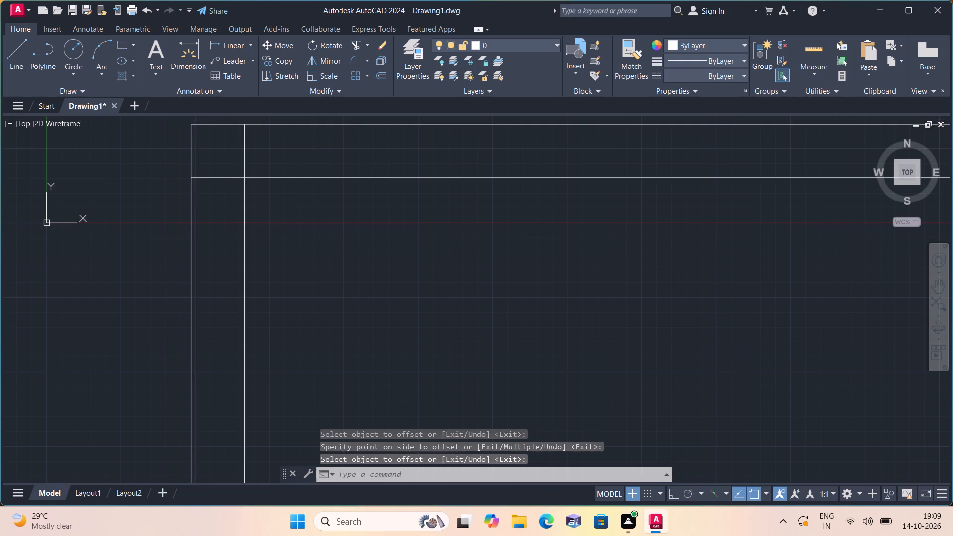
Trim the overlapping ends of the two inner offset lines so they meet in a clean inner corner.
{"action": "type", "text": "trim"}
{"action": "key", "text": "space"}
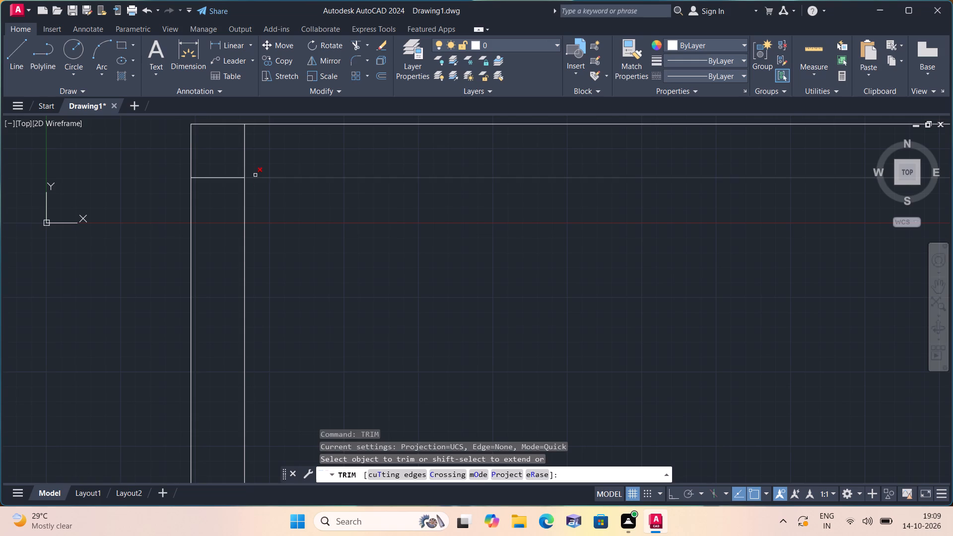
{"action": "left_click", "coordinate": [257, 158]}
{"action": "left_click", "coordinate": [202, 187]}
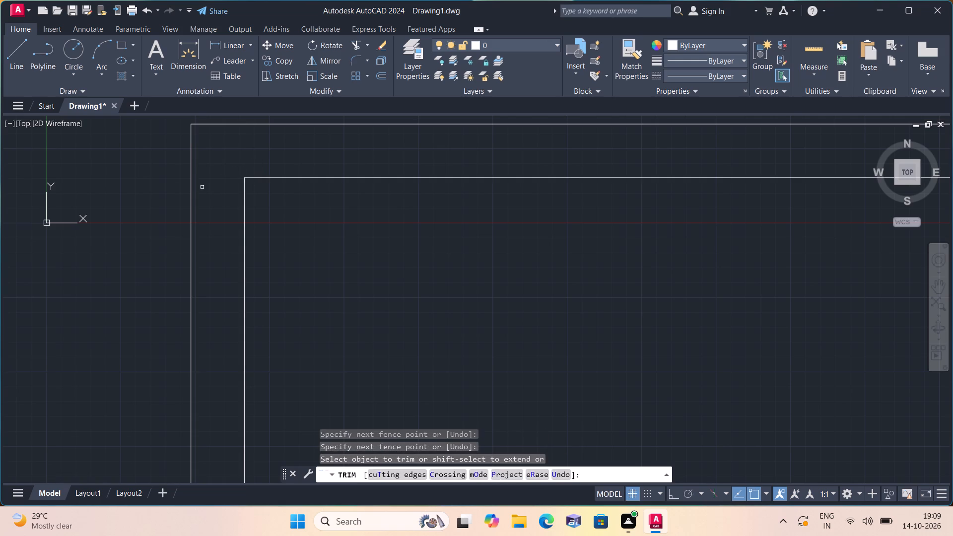
{"action": "key", "text": "space"}
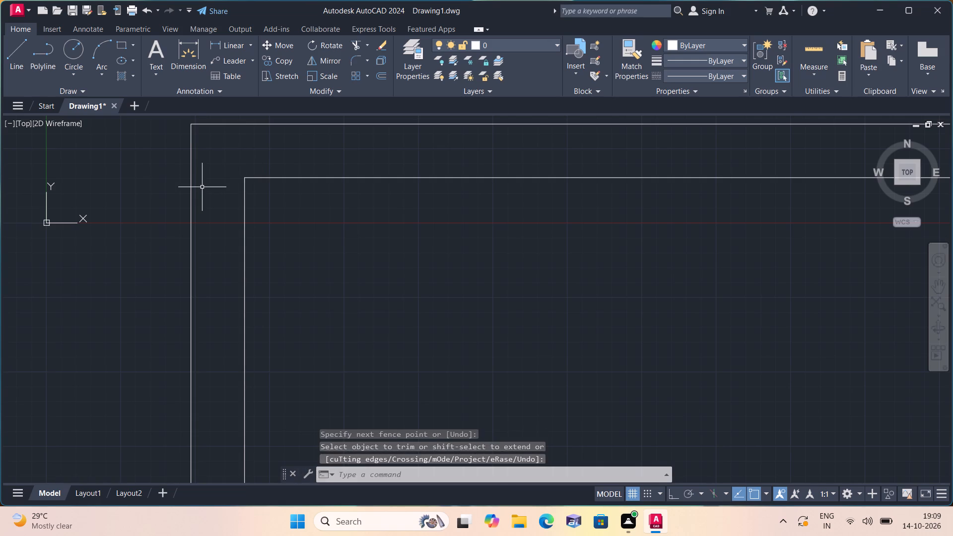
Offset the inner vertical line of the left wall 11' to the right.
{"action": "type", "text": "off"}
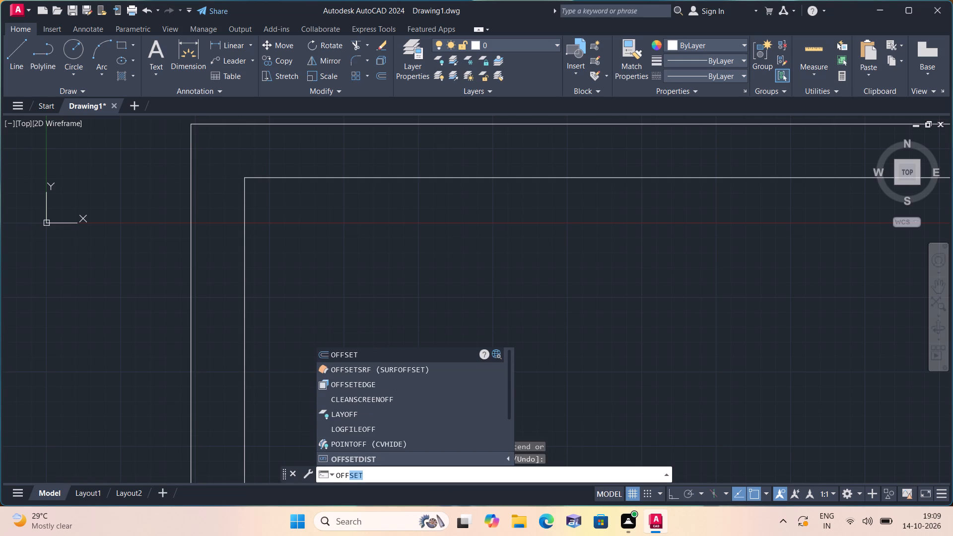
{"action": "key", "text": "space"}
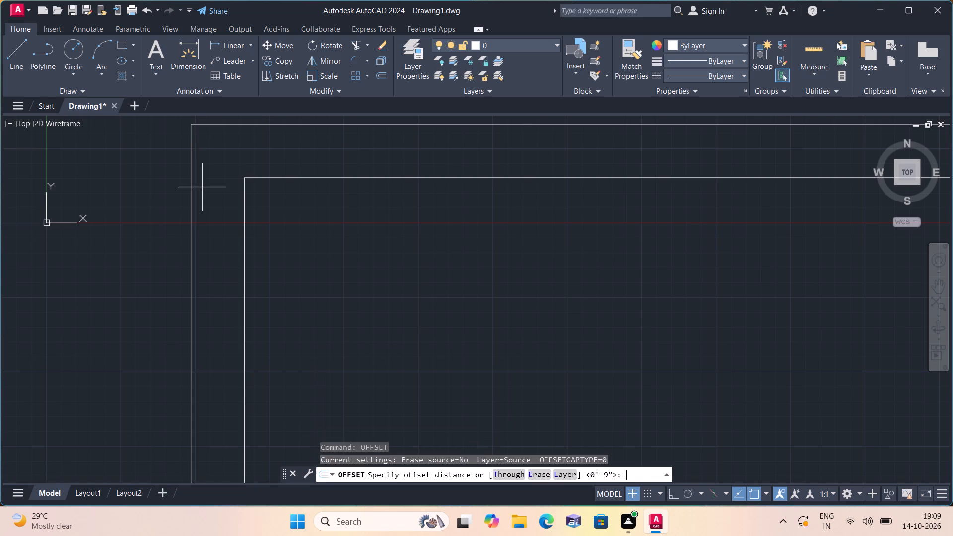
{"action": "type", "text": "11'"}
{"action": "key", "text": "space"}
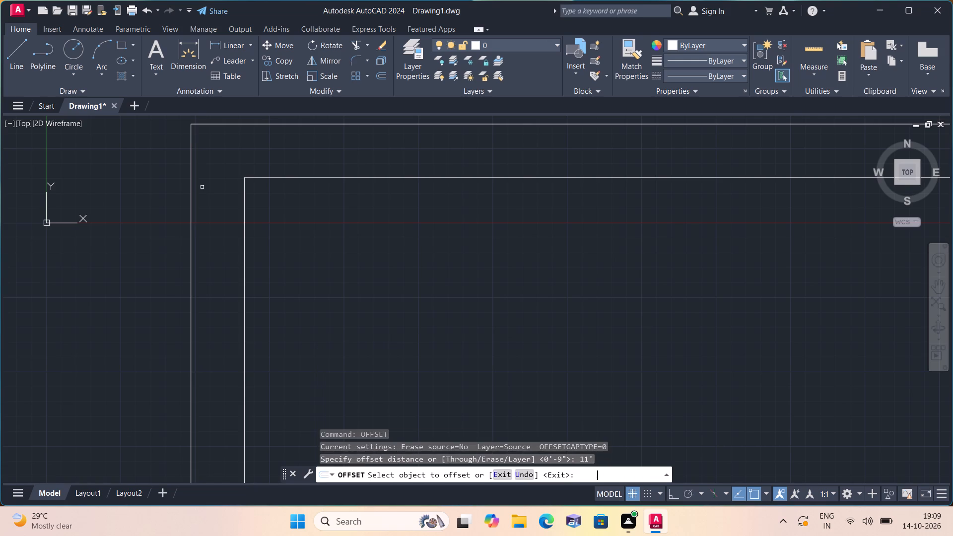
{"action": "scroll", "coordinate": [202, 187], "scroll_direction": "down", "scroll_amount": 2}
{"action": "scroll", "coordinate": [222, 228], "scroll_direction": "down", "scroll_amount": 2}
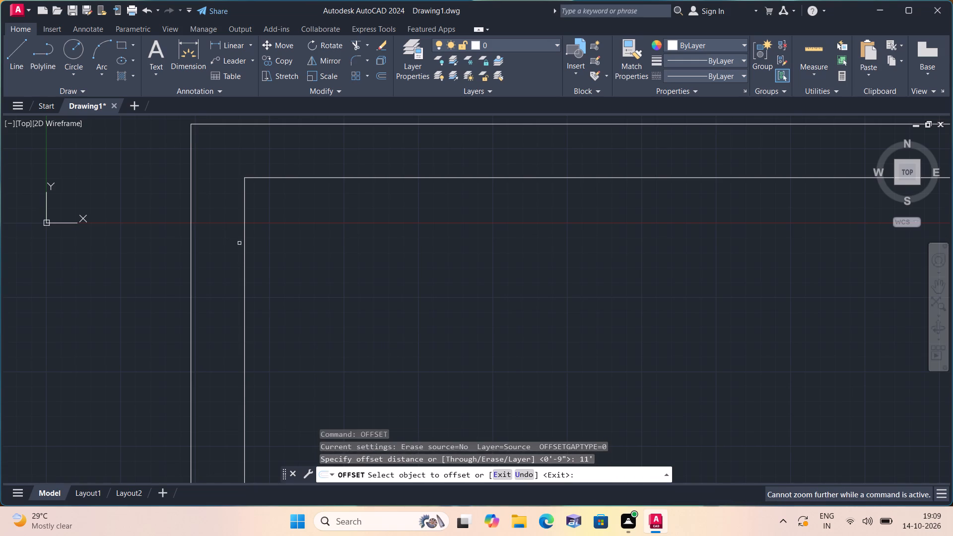
{"action": "left_click", "coordinate": [245, 249]}
{"action": "left_click", "coordinate": [347, 245]}
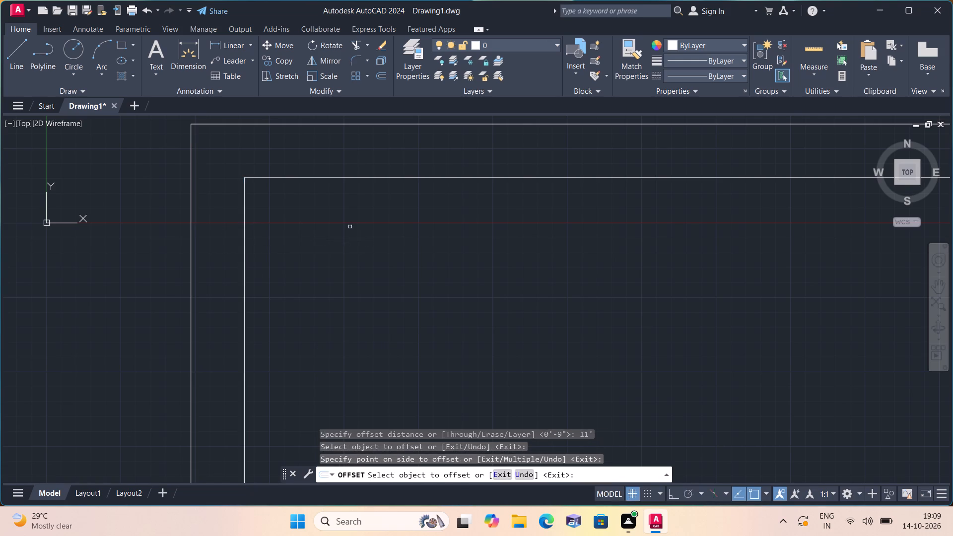
{"action": "scroll", "coordinate": [406, 246], "scroll_direction": "down", "scroll_amount": 1}
{"action": "key", "text": "Escape"}
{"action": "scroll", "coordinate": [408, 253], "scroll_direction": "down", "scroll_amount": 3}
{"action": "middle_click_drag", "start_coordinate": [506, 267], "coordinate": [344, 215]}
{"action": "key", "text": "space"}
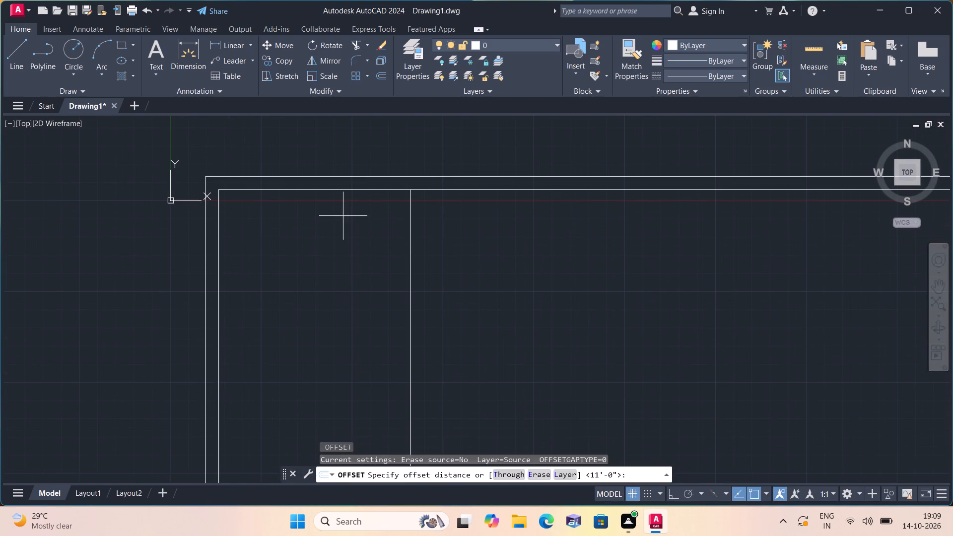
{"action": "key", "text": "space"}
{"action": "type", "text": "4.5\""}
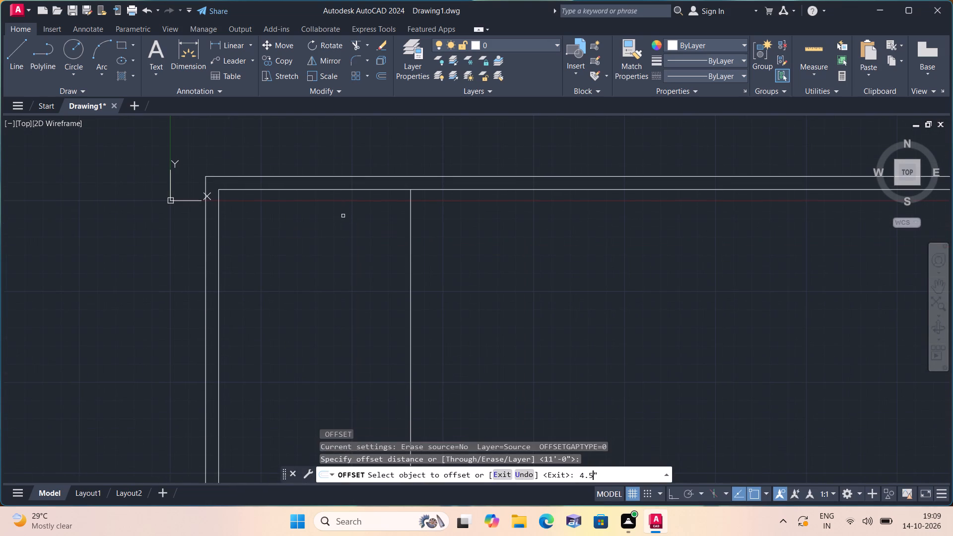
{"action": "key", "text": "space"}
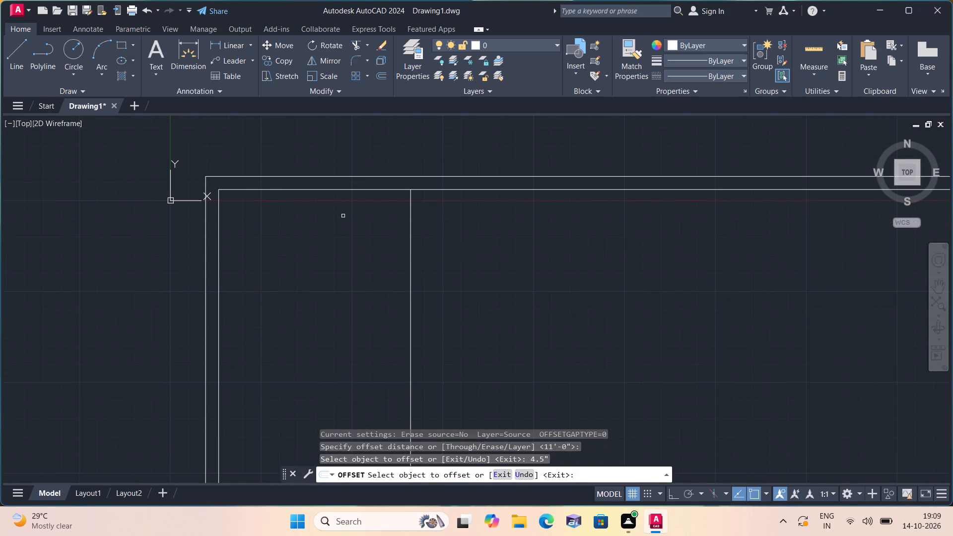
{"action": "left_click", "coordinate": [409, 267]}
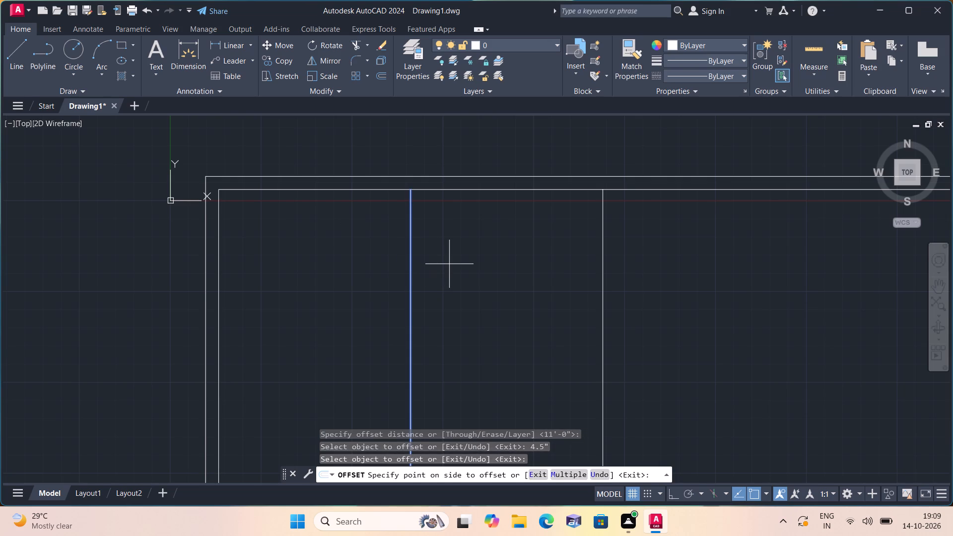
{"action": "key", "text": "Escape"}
Offset the vertical line 11' inside the left wall by 4.5" to the right to form a partition wall.
{"action": "scroll", "coordinate": [471, 252], "scroll_direction": "down", "scroll_amount": 2}
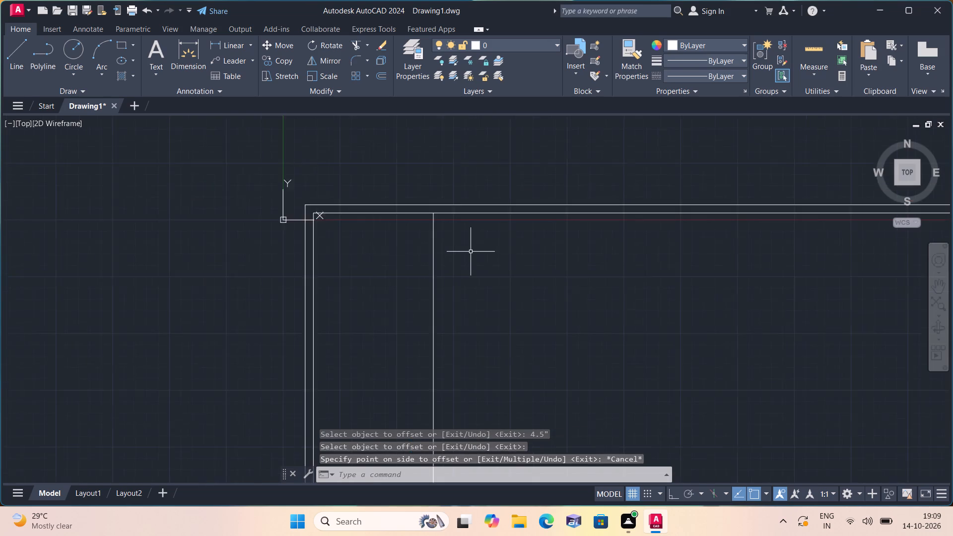
{"action": "middle_click_drag", "start_coordinate": [466, 254], "coordinate": [414, 173]}
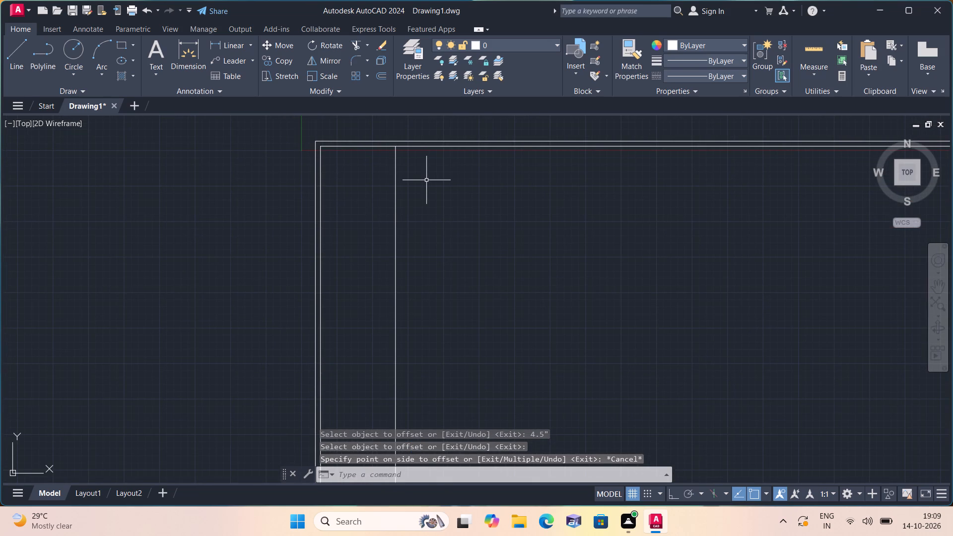
{"action": "key", "text": "space"}
{"action": "type", "text": "4.5\""}
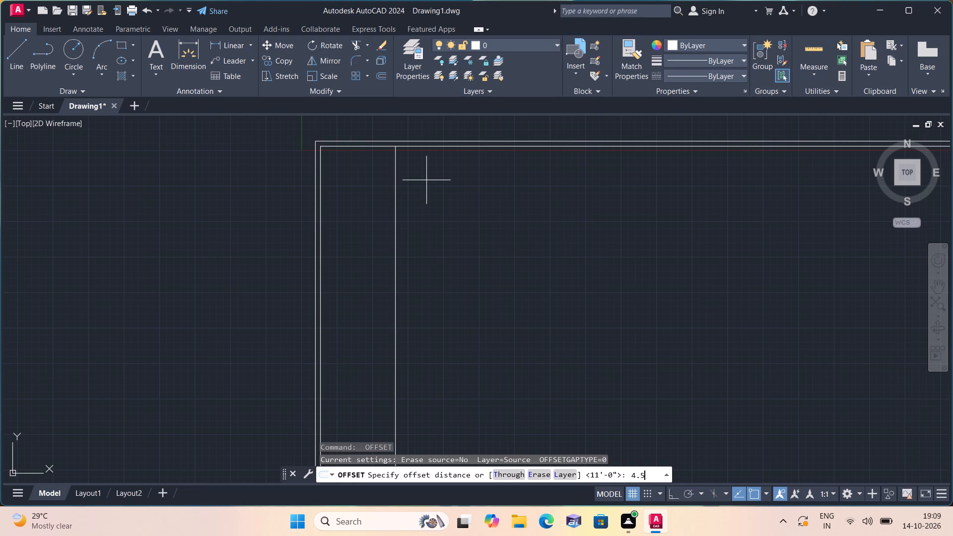
{"action": "key", "text": "space"}
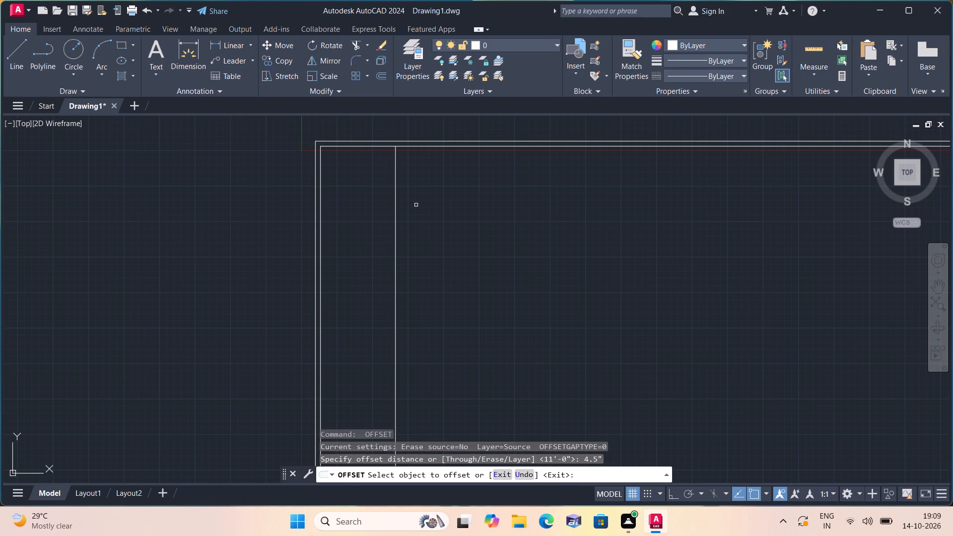
{"action": "left_click", "coordinate": [397, 185]}
{"action": "left_click", "coordinate": [419, 175]}
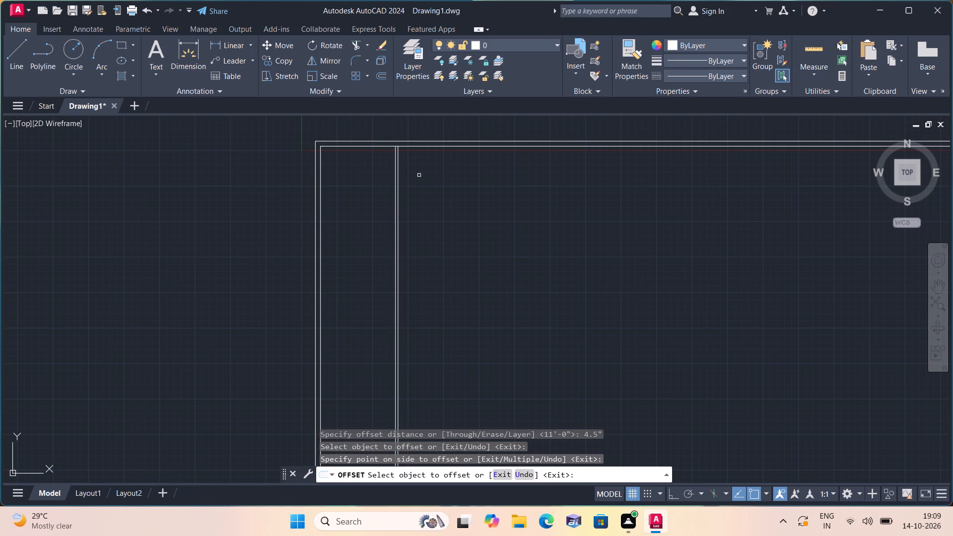
{"action": "key", "text": "space"}
Offset the right-hand line of the first partition wall 7'7" to the right.
{"action": "key", "text": "space"}
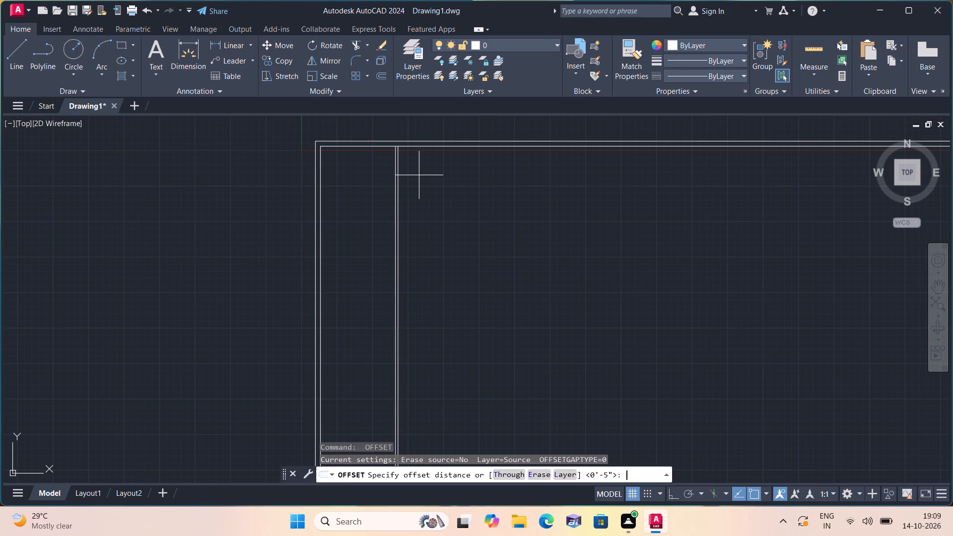
{"action": "type", "text": "7'7\""}
{"action": "key", "text": "space"}
{"action": "scroll", "coordinate": [375, 181], "scroll_direction": "up", "scroll_amount": 1}
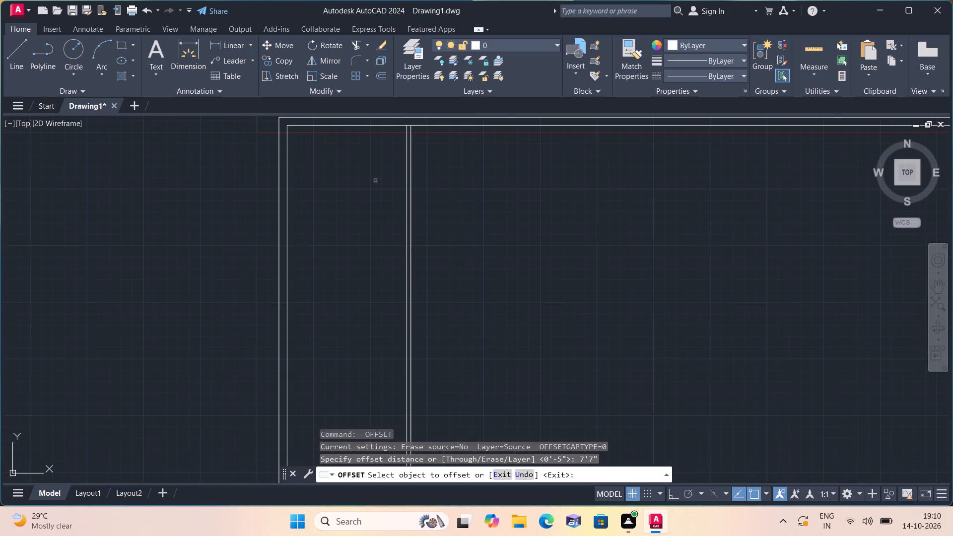
{"action": "left_click", "coordinate": [411, 177]}
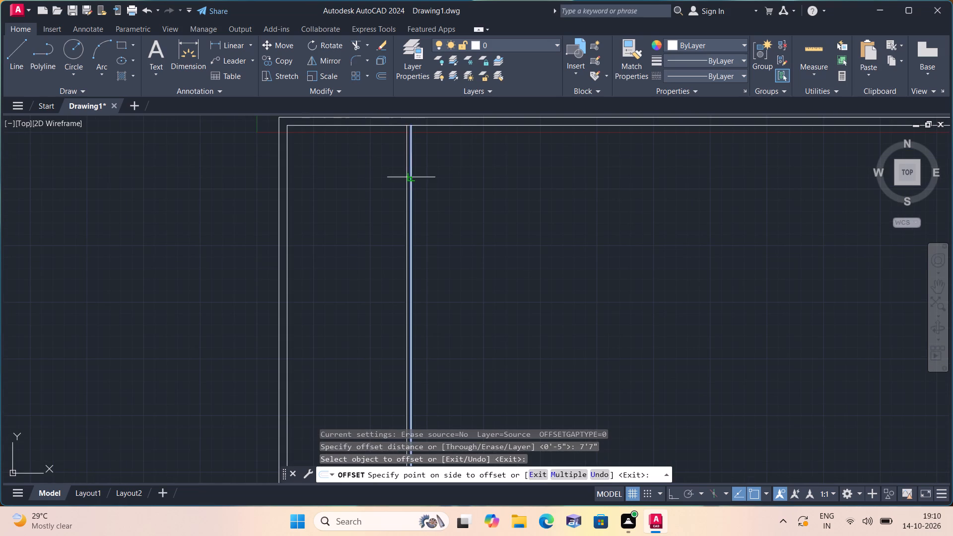
{"action": "left_click", "coordinate": [468, 186]}
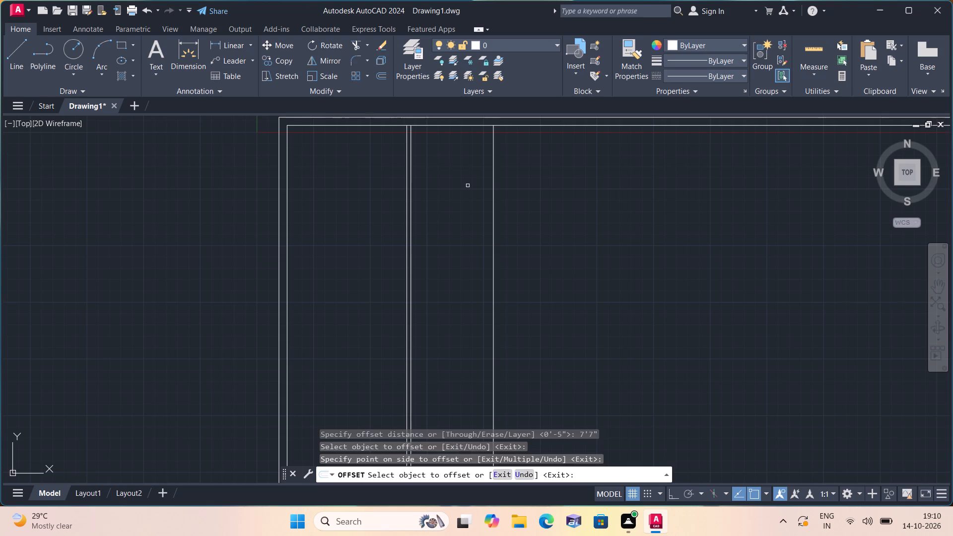
{"action": "key", "text": "space"}
Offset the rightmost vertical line 4.5" to the right to form the second partition wall.
{"action": "key", "text": "space"}
{"action": "type", "text": "4.5\""}
{"action": "key", "text": "space"}
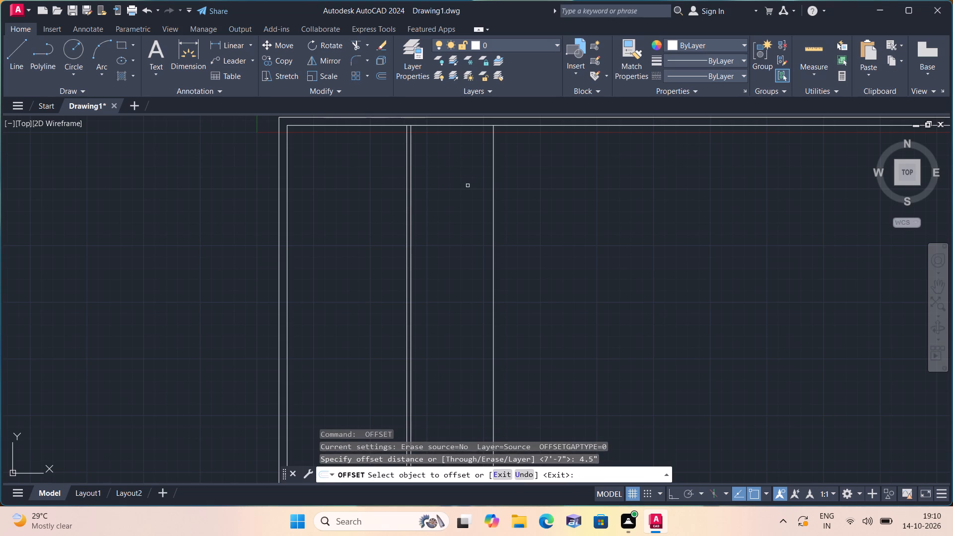
{"action": "left_click", "coordinate": [493, 172]}
{"action": "left_click", "coordinate": [534, 181]}
{"action": "scroll", "coordinate": [543, 187], "scroll_direction": "down", "scroll_amount": 2}
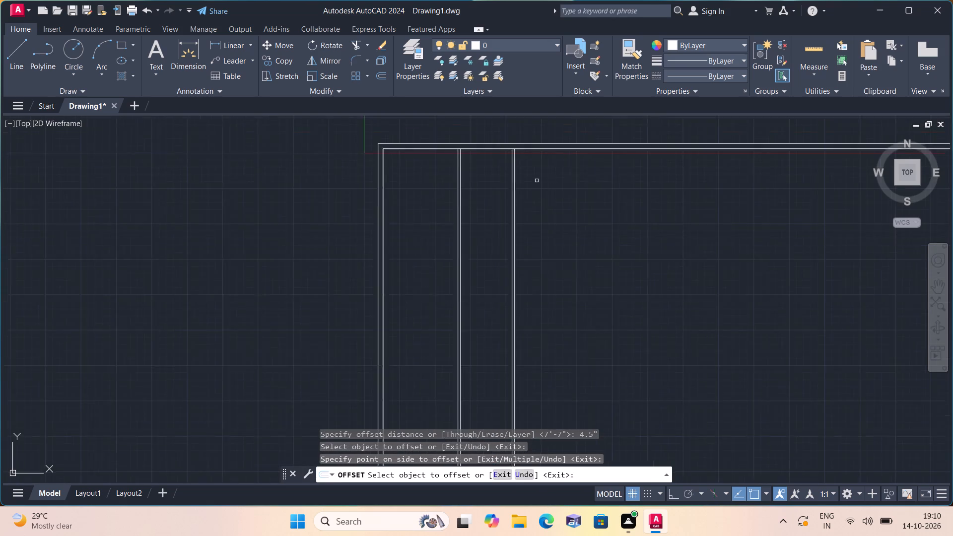
{"action": "middle_click_drag", "start_coordinate": [555, 199], "coordinate": [450, 167]}
{"action": "key", "text": "space"}
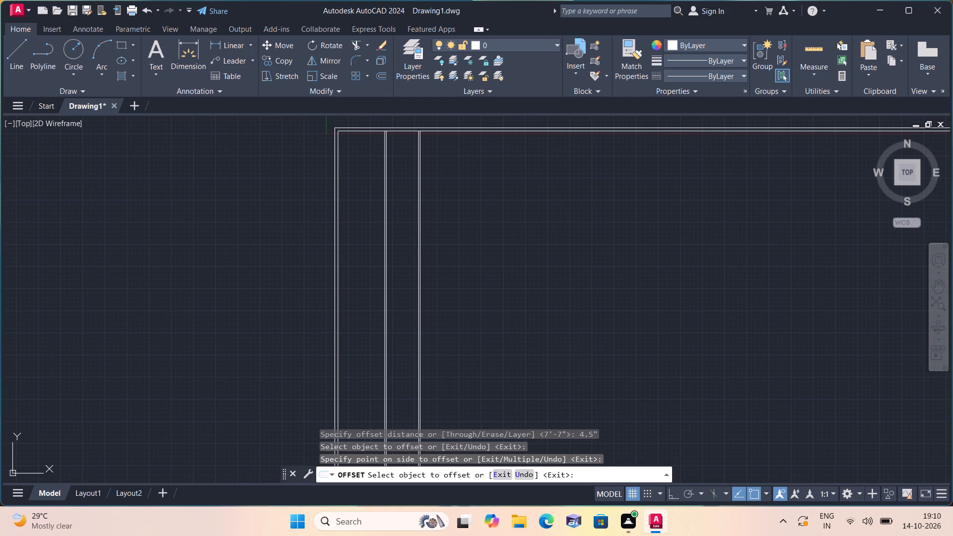
Offset the right-hand line of the second partition wall 7'7" to the right.
{"action": "key", "text": "space"}
{"action": "type", "text": "7'7\""}
{"action": "key", "text": "space"}
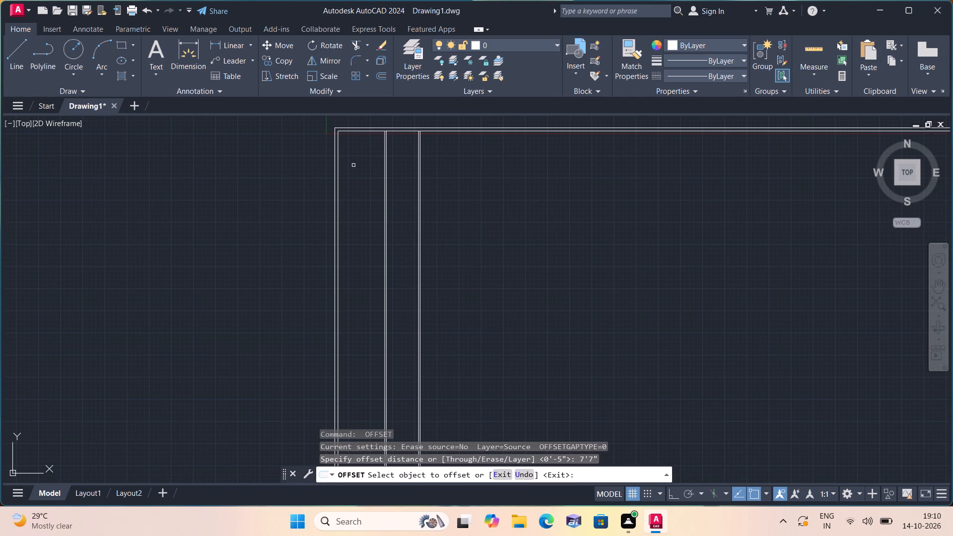
{"action": "scroll", "coordinate": [421, 162], "scroll_direction": "up", "scroll_amount": 2}
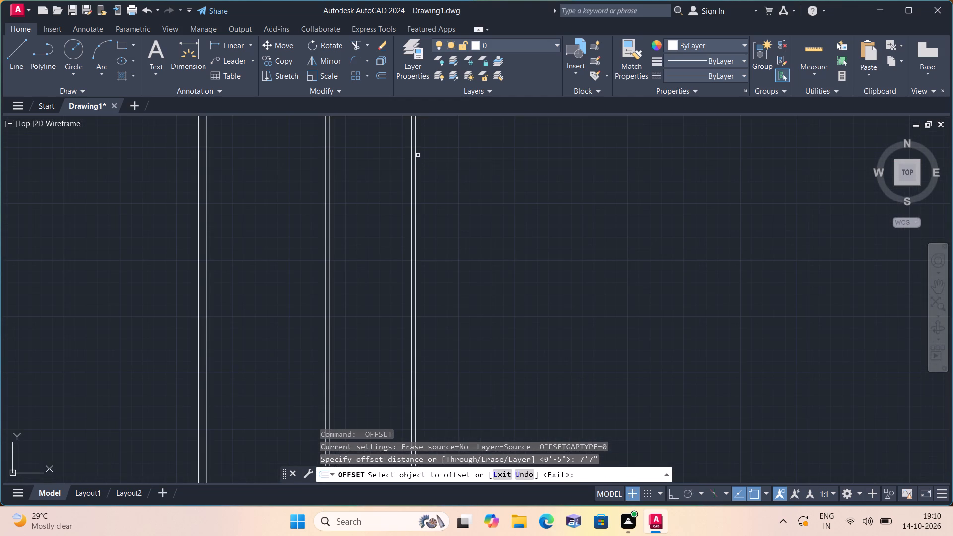
{"action": "left_click", "coordinate": [418, 155]}
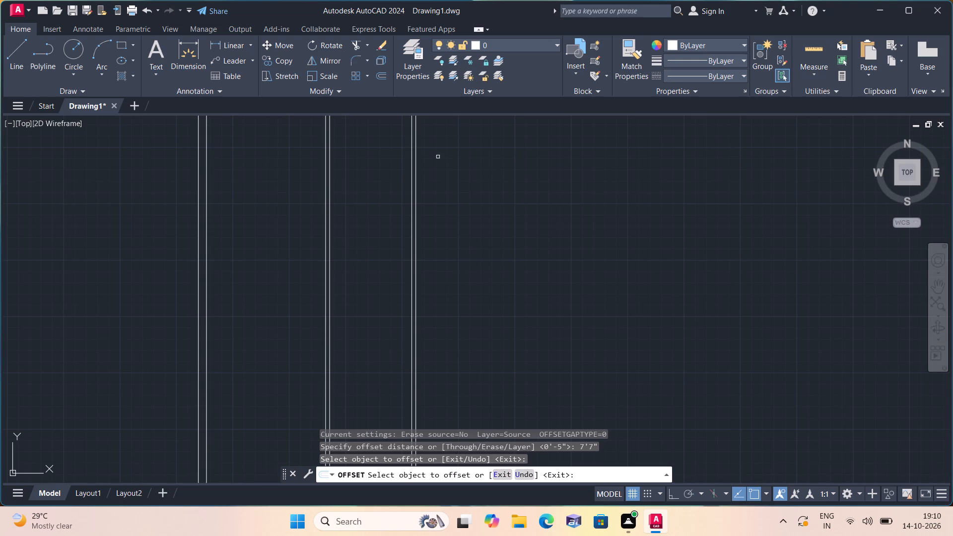
{"action": "left_click", "coordinate": [417, 142]}
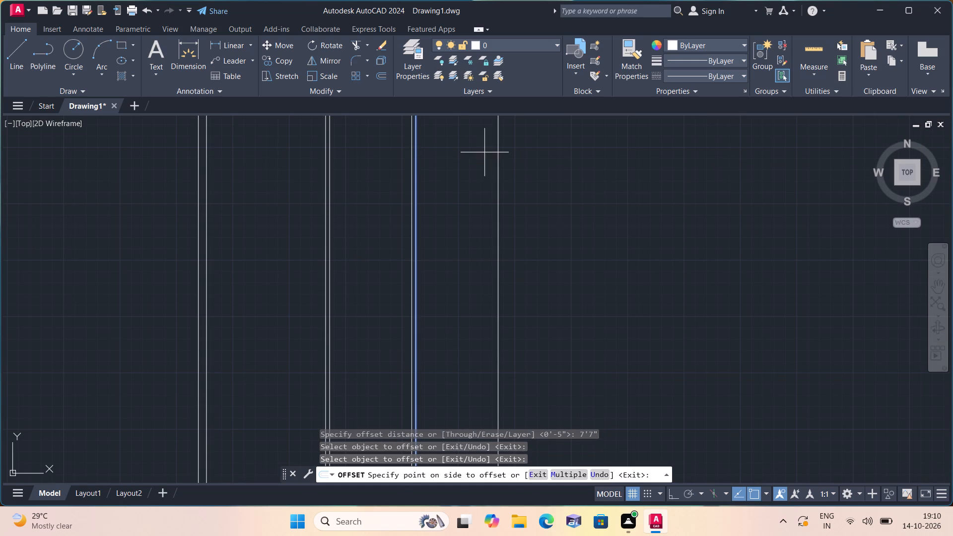
{"action": "left_click", "coordinate": [484, 152]}
{"action": "middle_click", "coordinate": [470, 171]}
{"action": "scroll", "coordinate": [470, 171], "scroll_direction": "down", "scroll_amount": 3}
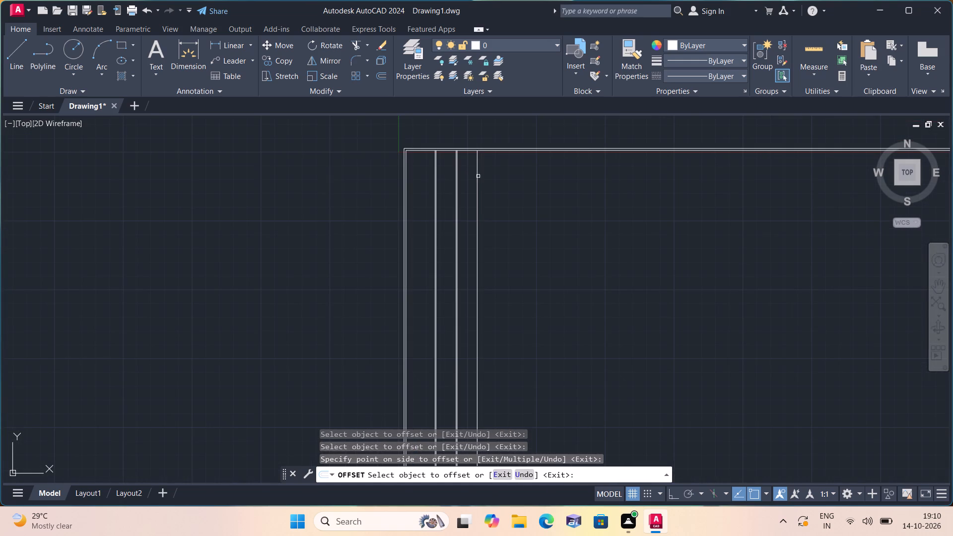
{"action": "scroll", "coordinate": [509, 176], "scroll_direction": "up", "scroll_amount": 1}
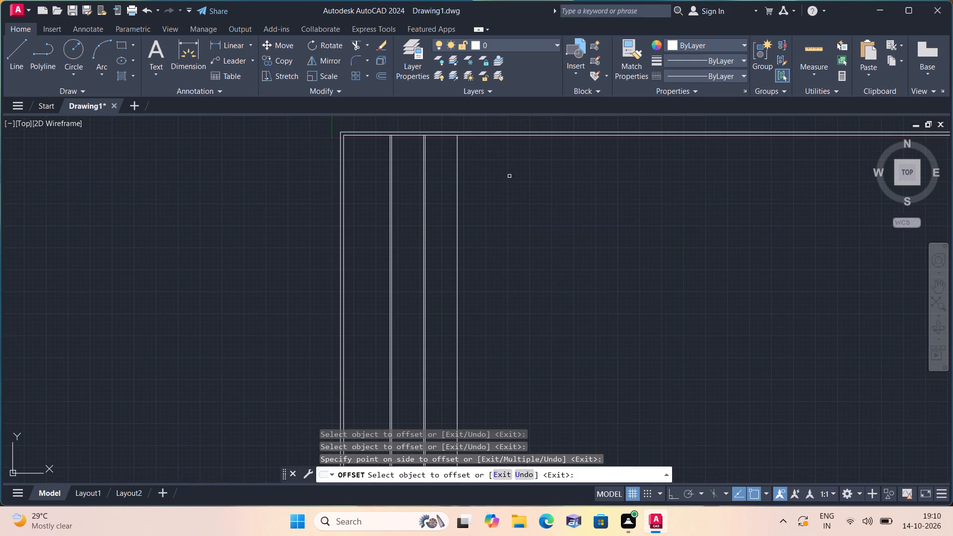
{"action": "key", "text": "space"}
Offset the rightmost vertical line 4.5" to the right to form the third partition wall.
{"action": "key", "text": "space"}
{"action": "type", "text": "4.5\""}
{"action": "key", "text": "space"}
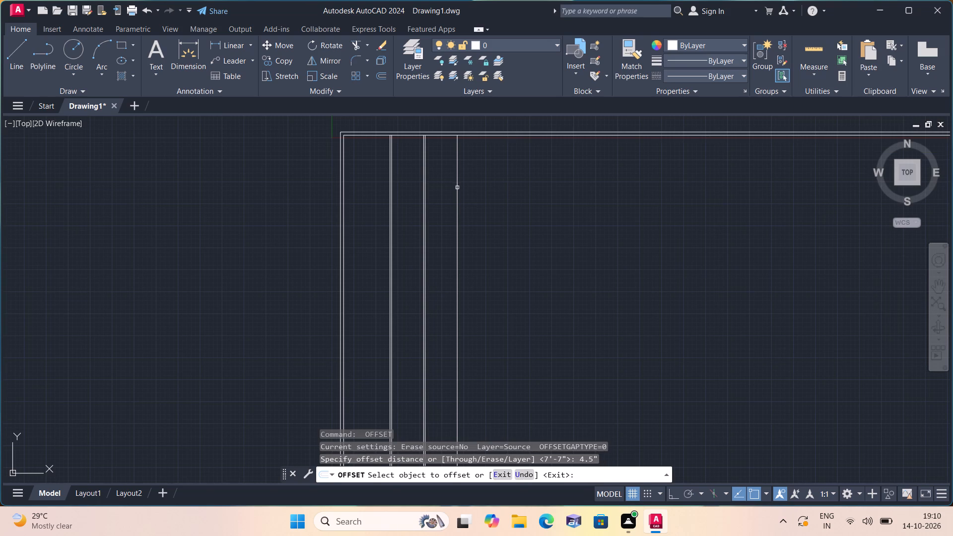
{"action": "left_click", "coordinate": [457, 188]}
{"action": "left_click", "coordinate": [490, 189]}
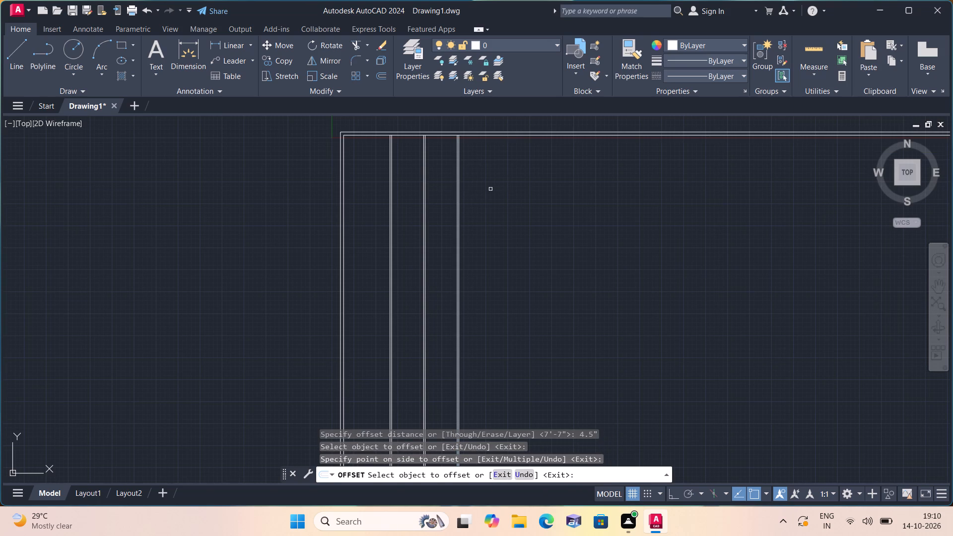
{"action": "key", "text": "space"}
Offset the right-hand line of the third partition wall 11' to the right.
{"action": "key", "text": "space"}
{"action": "type", "text": "11'"}
{"action": "key", "text": "space"}
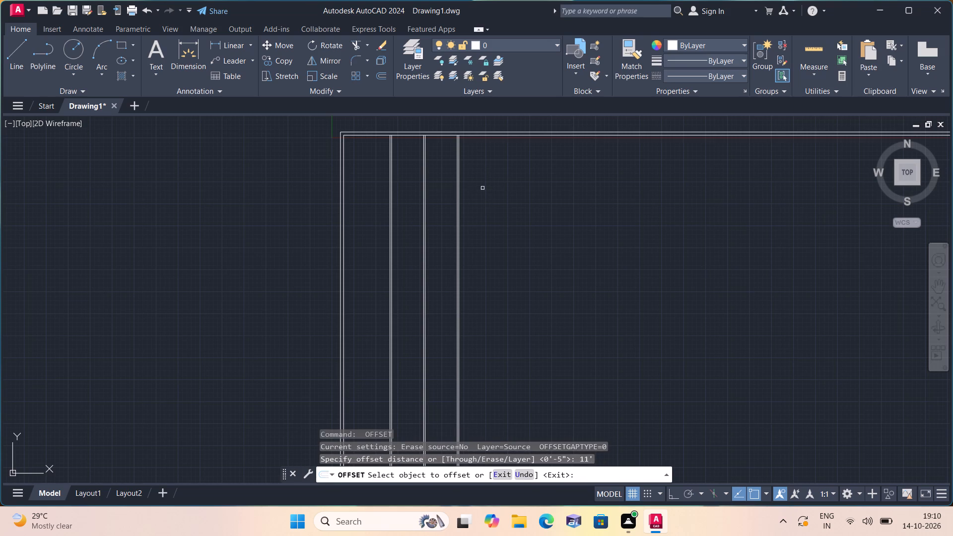
{"action": "scroll", "coordinate": [477, 187], "scroll_direction": "up", "scroll_amount": 2}
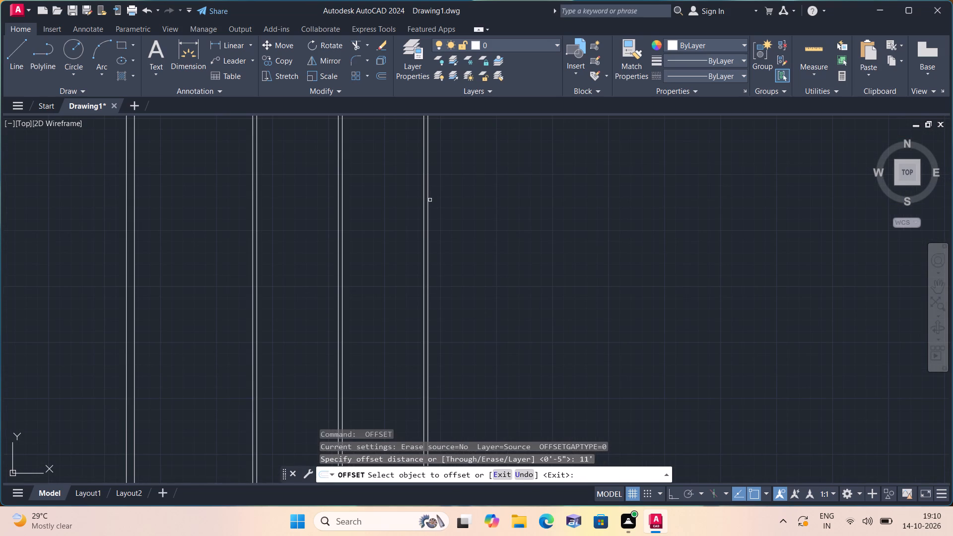
{"action": "left_click", "coordinate": [429, 200]}
{"action": "left_click", "coordinate": [504, 195]}
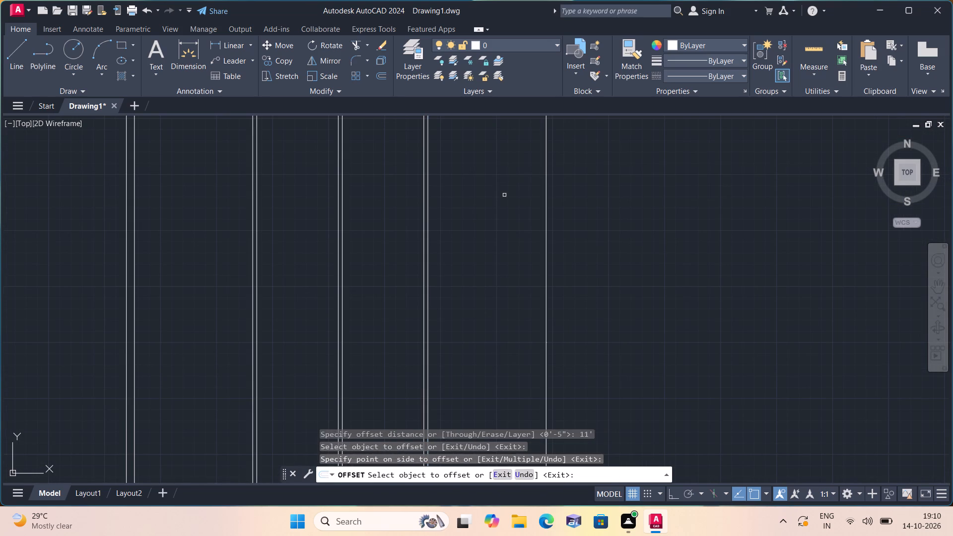
{"action": "key", "text": "space"}
Offset the rightmost vertical line 9" to the right to form the outer right wall.
{"action": "key", "text": "space"}
{"action": "type", "text": "9\""}
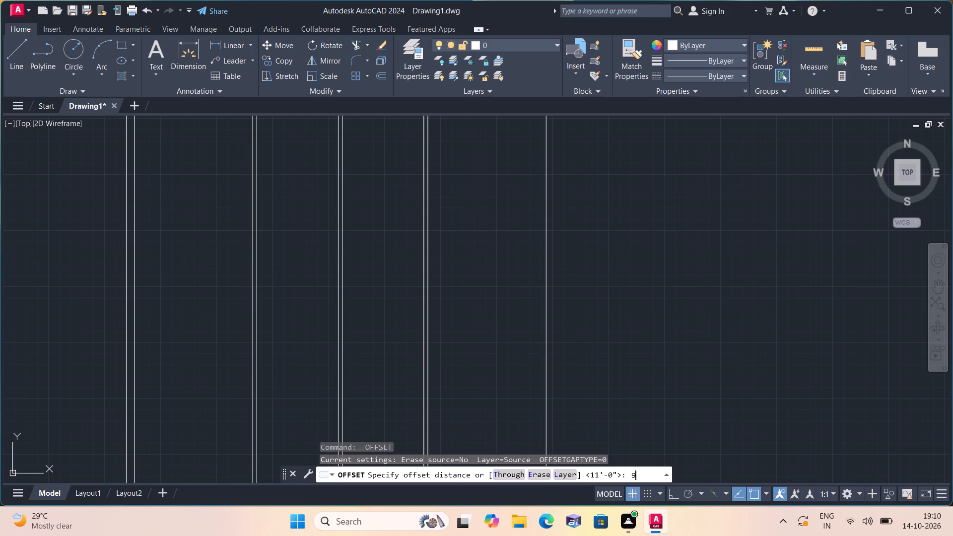
{"action": "key", "text": "space"}
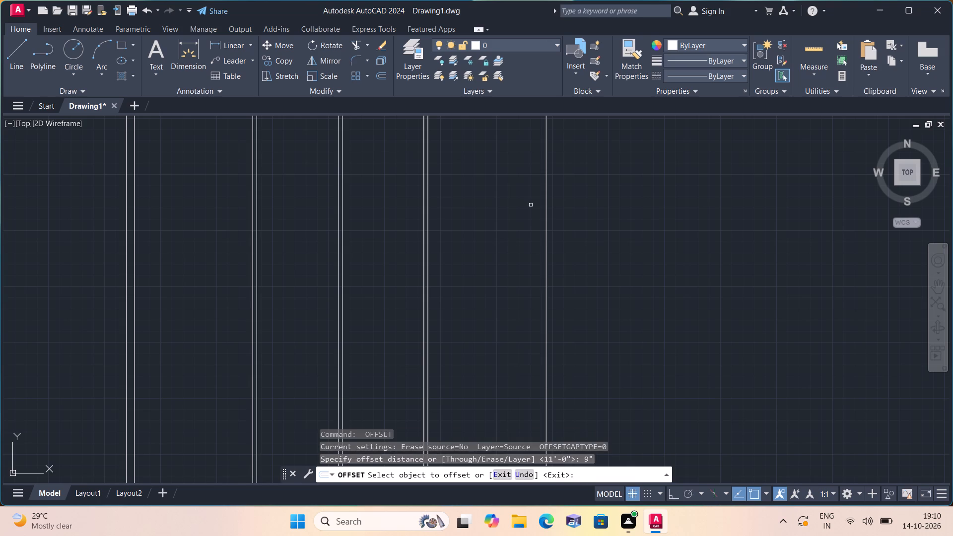
{"action": "left_click", "coordinate": [546, 211]}
{"action": "left_click", "coordinate": [595, 216]}
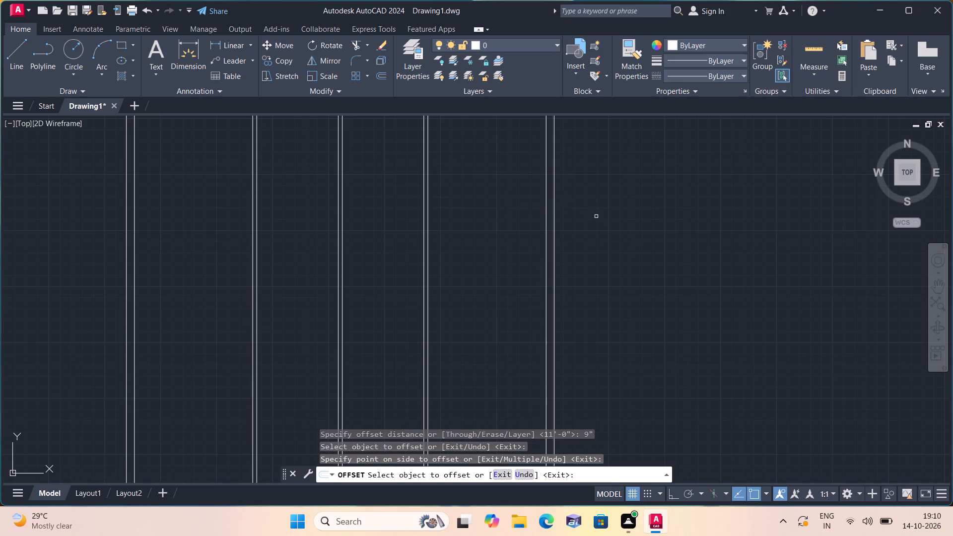
{"action": "scroll", "coordinate": [604, 212], "scroll_direction": "down", "scroll_amount": 2}
{"action": "middle_click", "coordinate": [607, 207]}
{"action": "key", "text": "Escape"}
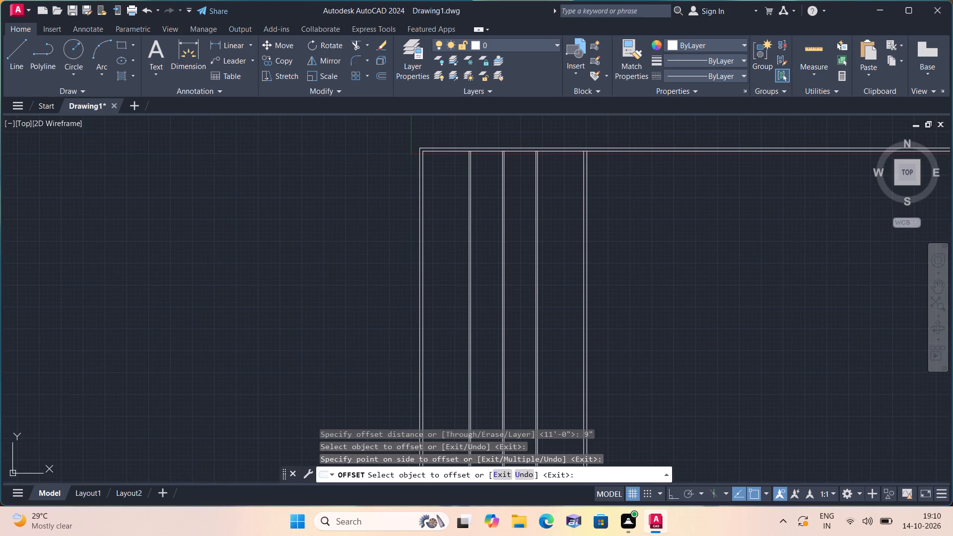
Draw a line joining the upper end of the right wall's outer line to the top wall's outer line.
{"action": "key", "text": "l"}
{"action": "key", "text": "space"}
{"action": "scroll", "coordinate": [578, 151], "scroll_direction": "up", "scroll_amount": 2}
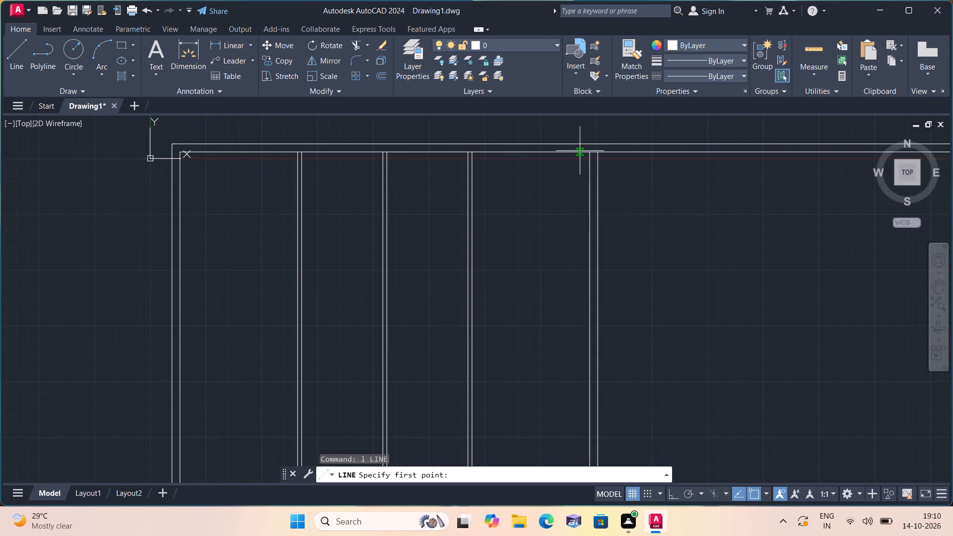
{"action": "left_click", "coordinate": [599, 154]}
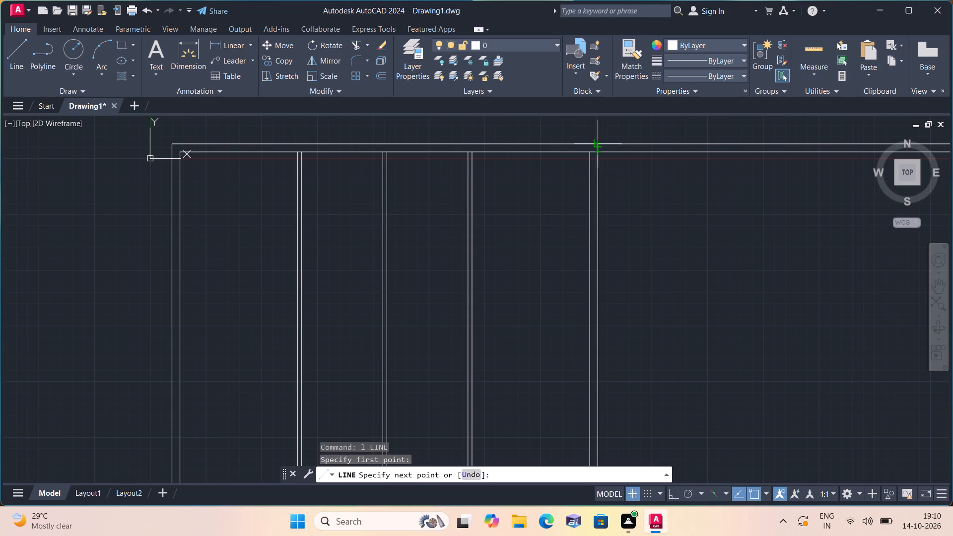
{"action": "left_click", "coordinate": [600, 146]}
{"action": "key", "text": "space"}
Trim off both top wall lines where they extend beyond the outer right wall.
{"action": "type", "text": "trim"}
{"action": "key", "text": "space"}
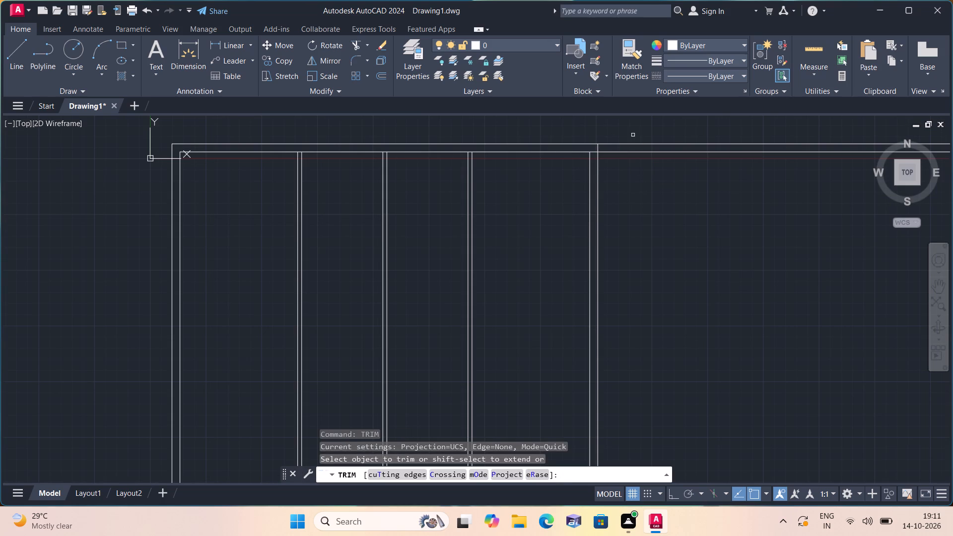
{"action": "left_click_drag", "start_coordinate": [631, 134], "coordinate": [656, 211]}
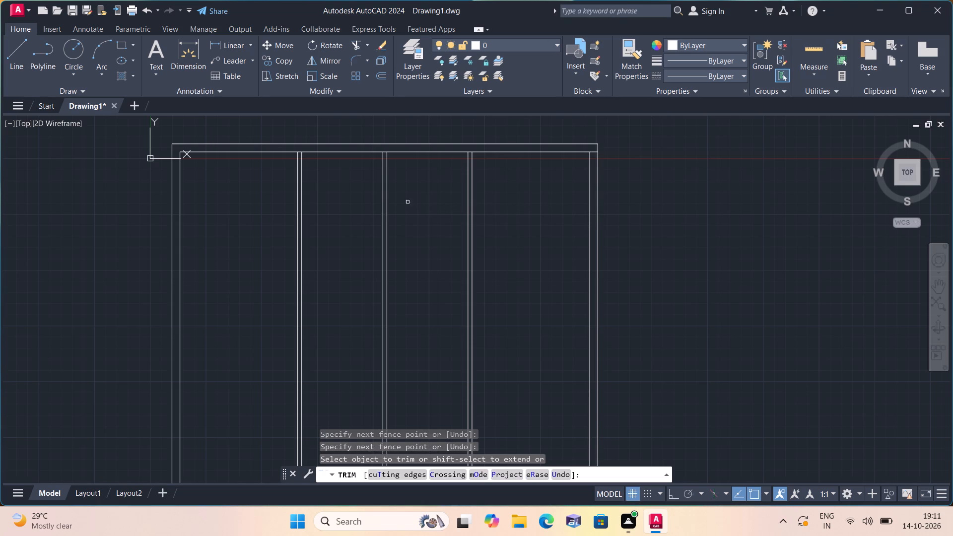
Trim the top wall's inner line across the three partition walls and across the right wall's thickness.
{"action": "scroll", "coordinate": [296, 149], "scroll_direction": "up", "scroll_amount": 1}
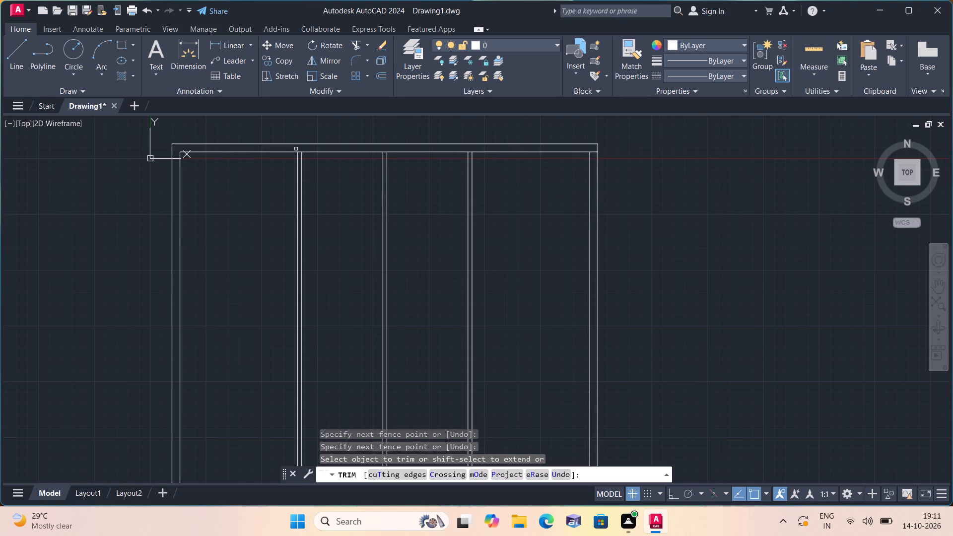
{"action": "scroll", "coordinate": [296, 149], "scroll_direction": "up", "scroll_amount": 1}
{"action": "left_click", "coordinate": [302, 157]}
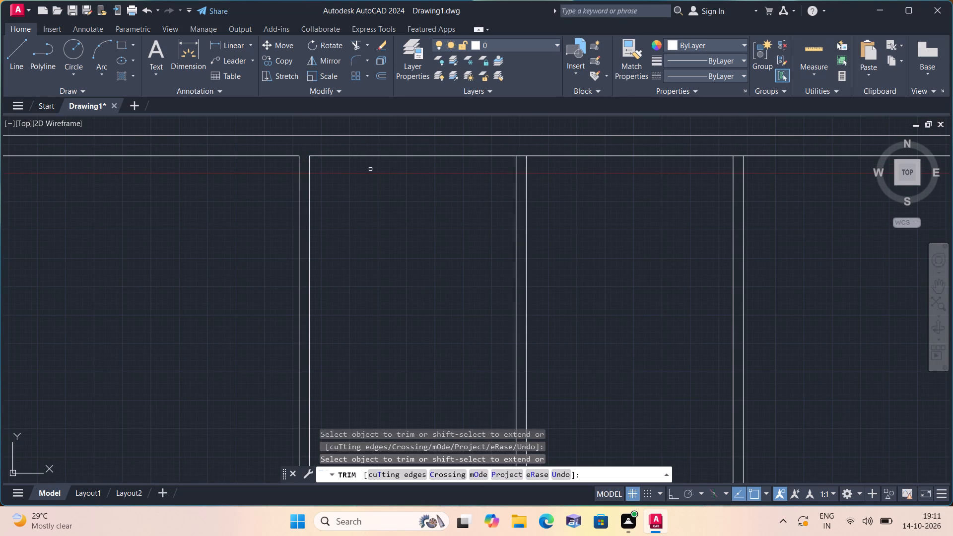
{"action": "left_click", "coordinate": [521, 154]}
{"action": "left_click", "coordinate": [735, 156]}
{"action": "middle_click_drag", "start_coordinate": [734, 154], "coordinate": [542, 181]}
{"action": "scroll", "coordinate": [726, 149], "scroll_direction": "down", "scroll_amount": 1}
{"action": "scroll", "coordinate": [588, 192], "scroll_direction": "down", "scroll_amount": 1}
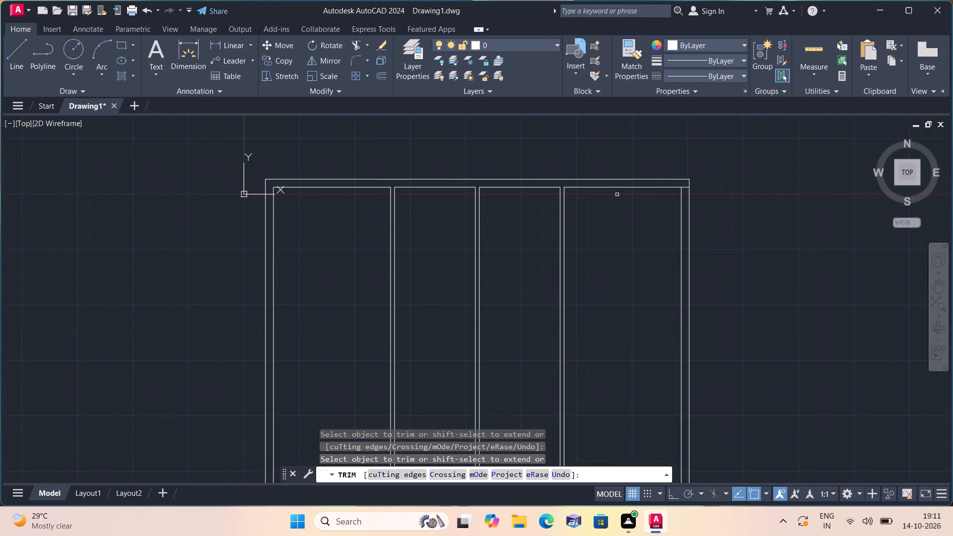
{"action": "scroll", "coordinate": [651, 196], "scroll_direction": "up", "scroll_amount": 1}
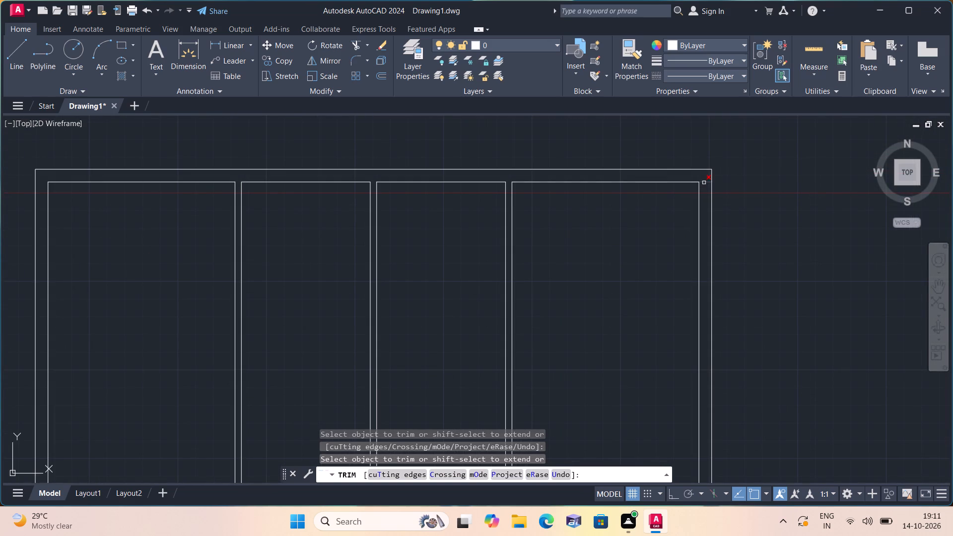
{"action": "left_click", "coordinate": [704, 182]}
{"action": "key", "text": "Escape"}
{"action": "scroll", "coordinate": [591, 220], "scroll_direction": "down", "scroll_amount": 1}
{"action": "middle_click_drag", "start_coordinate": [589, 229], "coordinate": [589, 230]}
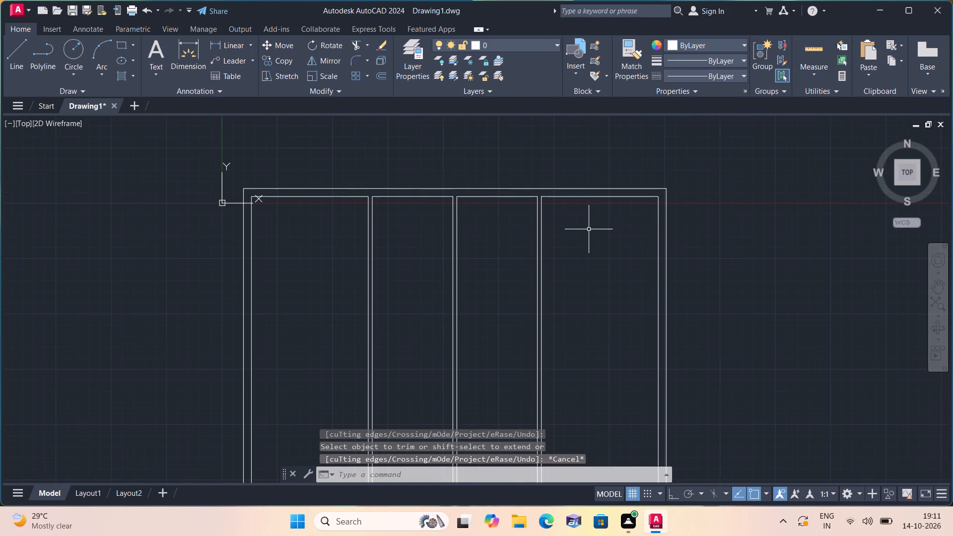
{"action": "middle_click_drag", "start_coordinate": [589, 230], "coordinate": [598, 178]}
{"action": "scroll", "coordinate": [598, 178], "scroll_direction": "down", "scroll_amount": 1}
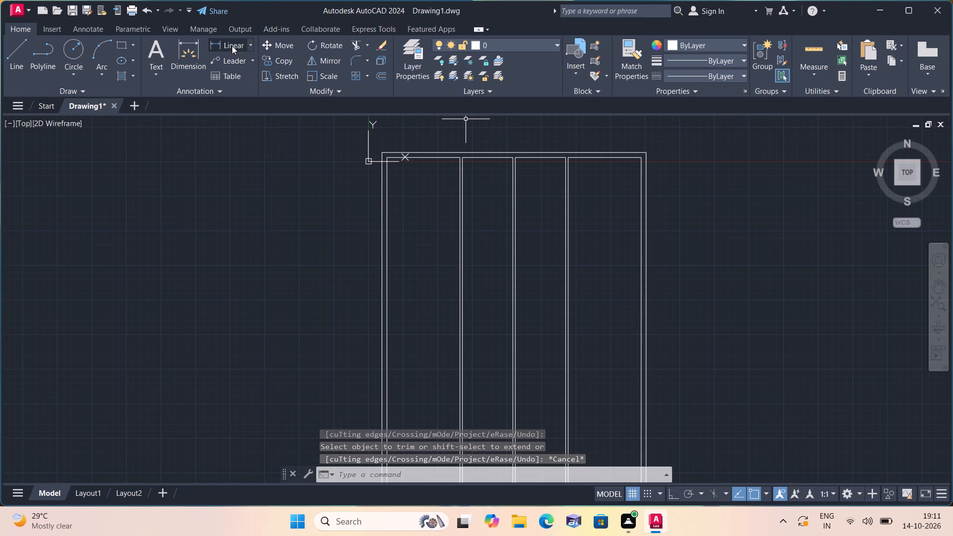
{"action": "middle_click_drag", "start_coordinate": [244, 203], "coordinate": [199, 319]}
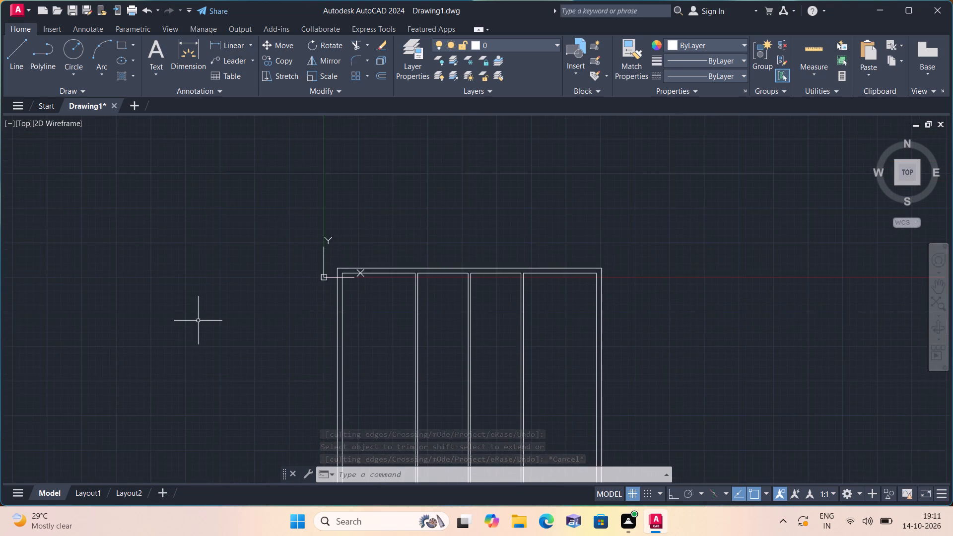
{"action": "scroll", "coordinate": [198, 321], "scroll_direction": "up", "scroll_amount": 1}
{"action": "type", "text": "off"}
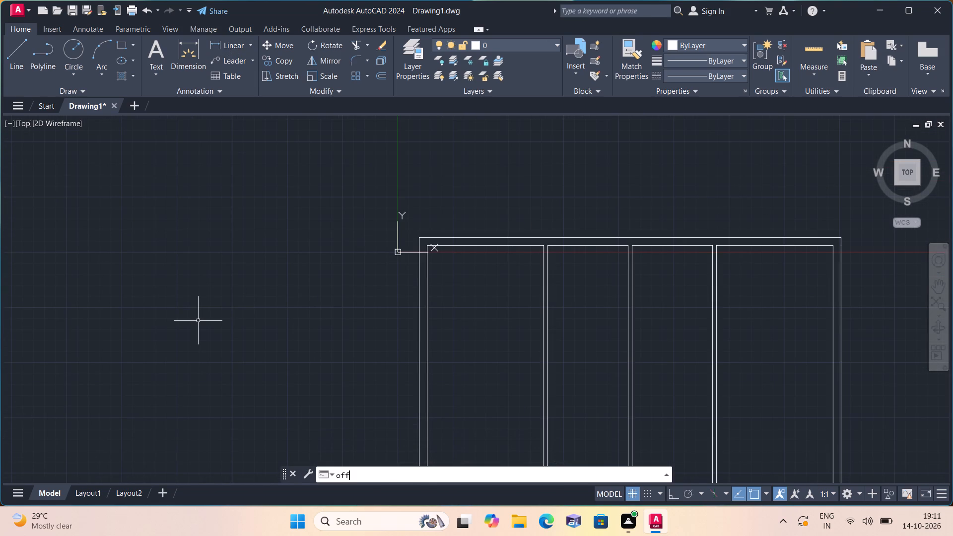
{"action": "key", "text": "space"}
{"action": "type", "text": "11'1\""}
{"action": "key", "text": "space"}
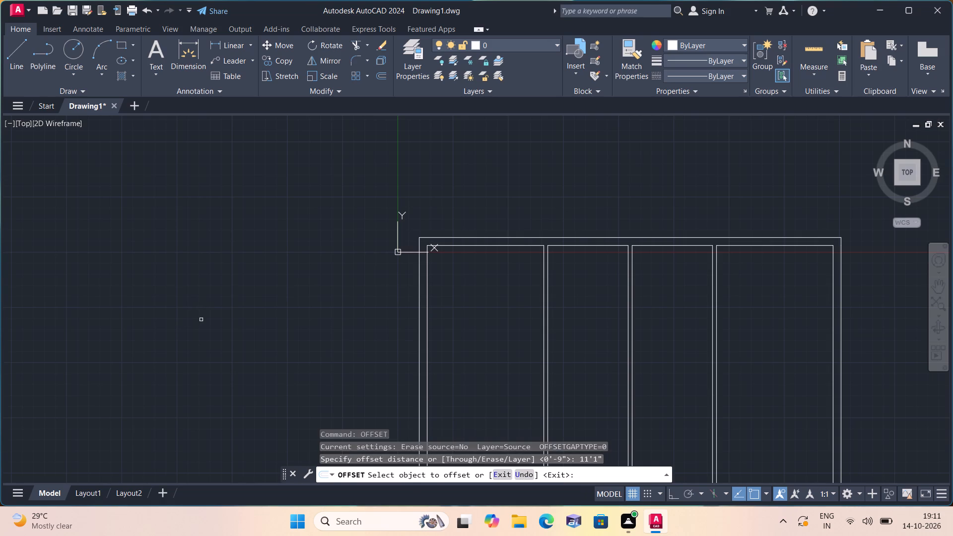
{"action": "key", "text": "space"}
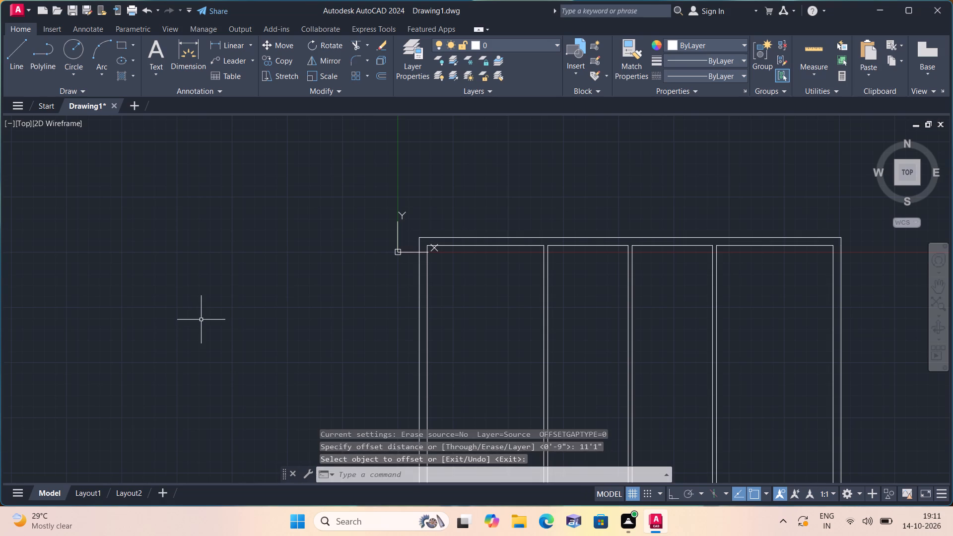
Offset the top wall's inner line in the leftmost room 11' downward.
{"action": "key", "text": "space"}
{"action": "type", "text": "11'"}
{"action": "key", "text": "space"}
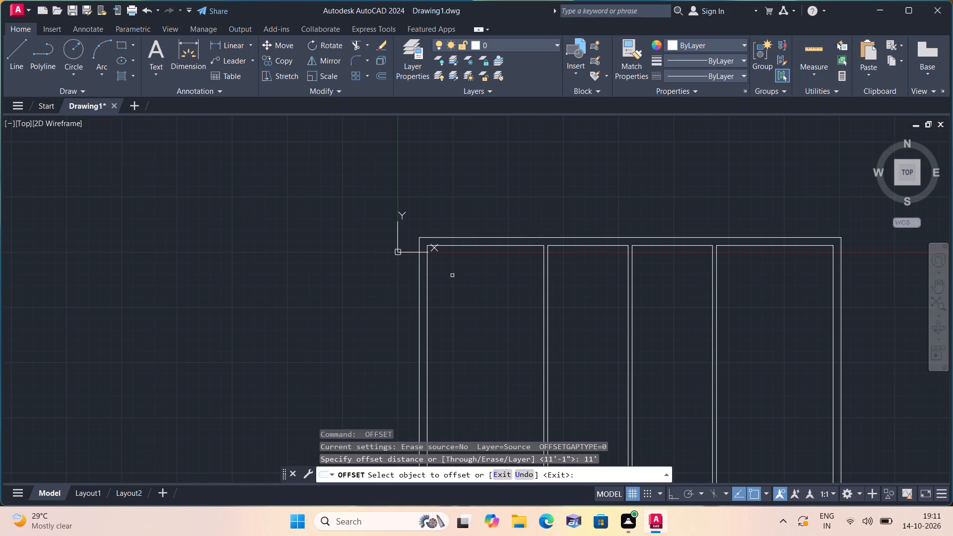
{"action": "left_click", "coordinate": [472, 245]}
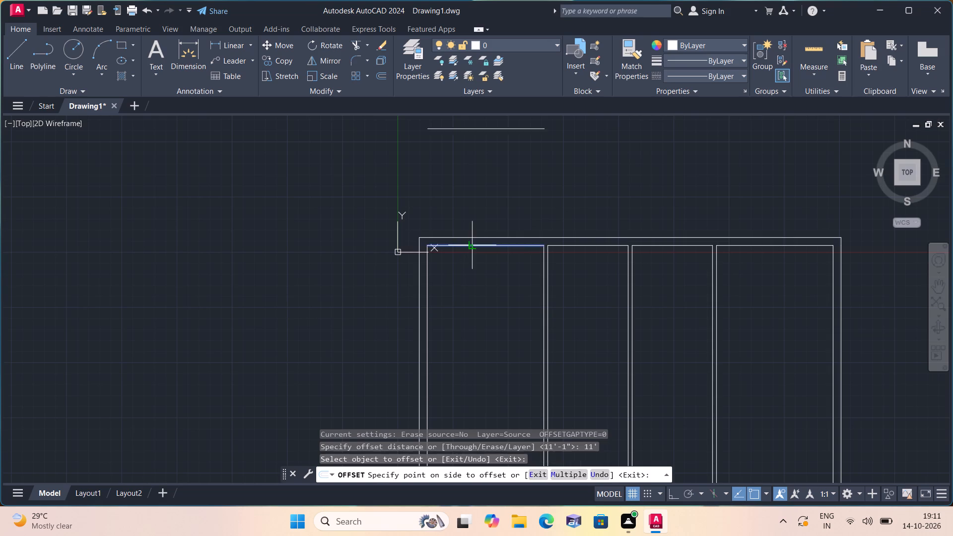
{"action": "left_click", "coordinate": [472, 294]}
{"action": "middle_click_drag", "start_coordinate": [472, 294], "coordinate": [385, 204]}
{"action": "key", "text": "space"}
Offset the leftmost room's new horizontal line 4.5" downward to form a horizontal partition wall.
{"action": "key", "text": "space"}
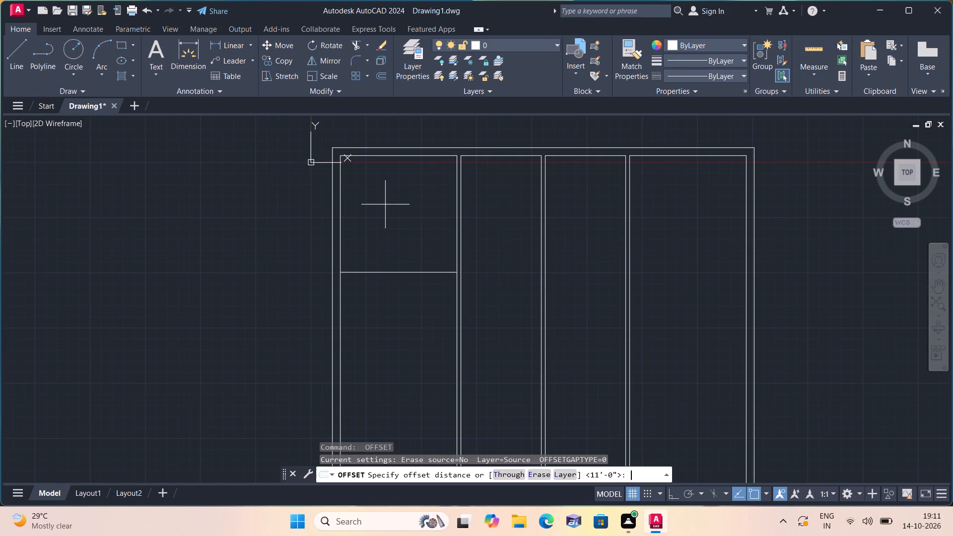
{"action": "type", "text": "4.5\""}
{"action": "key", "text": "space"}
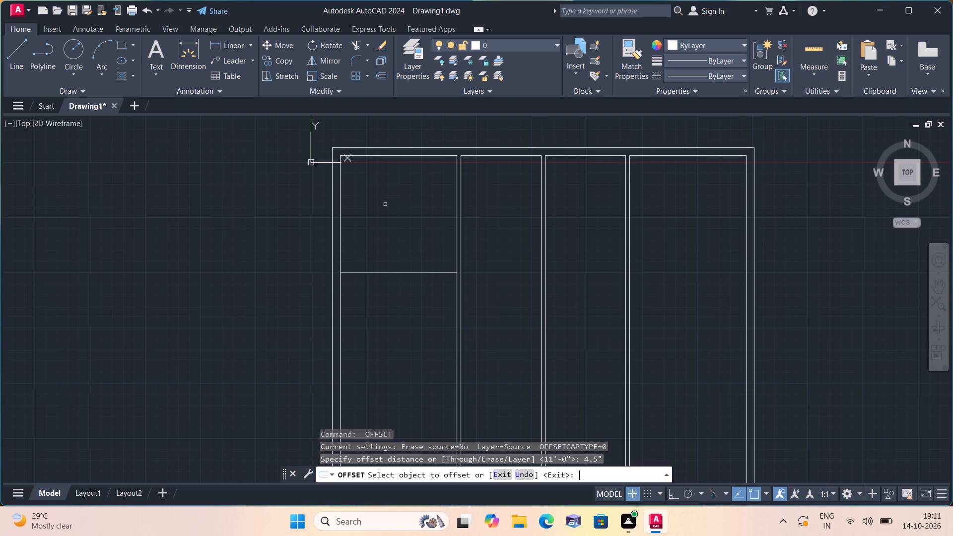
{"action": "left_click", "coordinate": [385, 272]}
{"action": "left_click", "coordinate": [387, 296]}
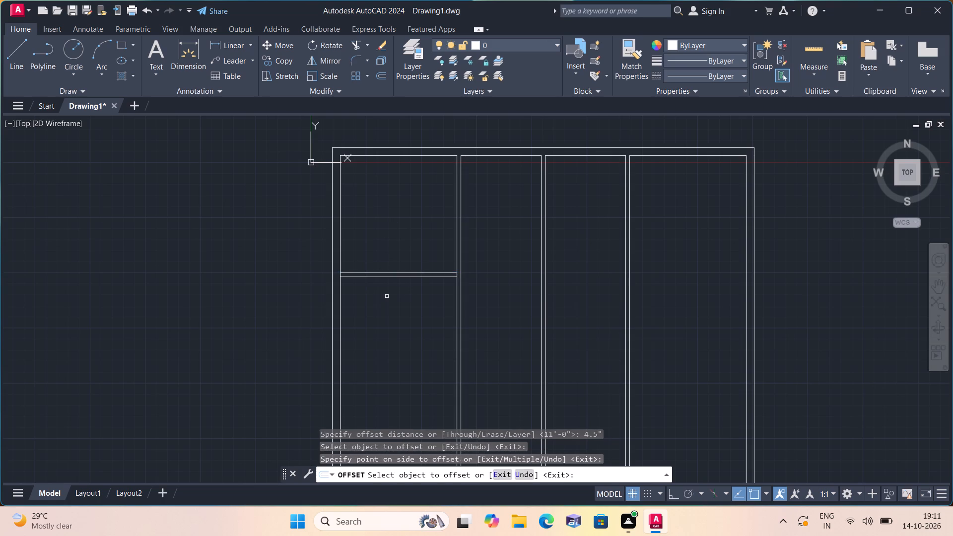
Offset the top wall's inner line 7'5" downward in each of the two middle rooms.
{"action": "middle_click_drag", "start_coordinate": [387, 296], "coordinate": [323, 257]}
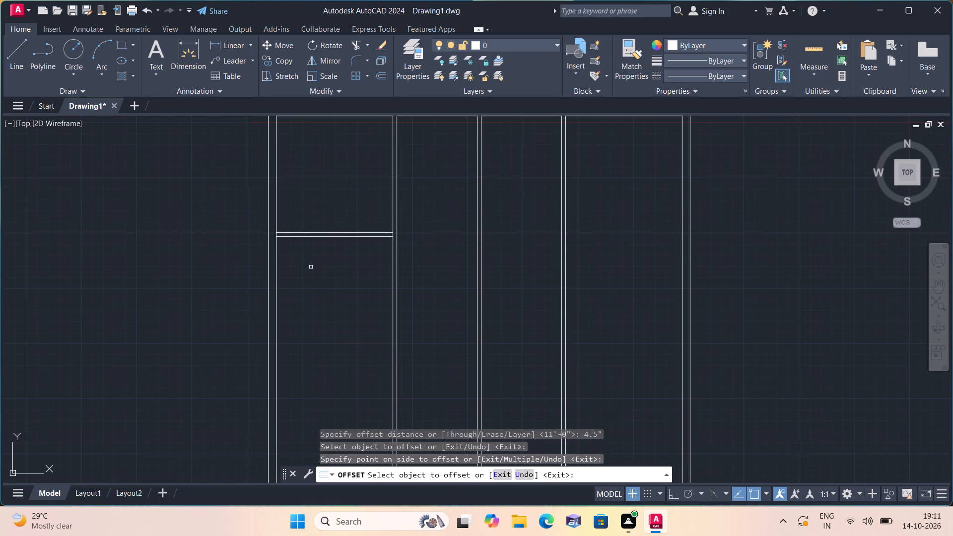
{"action": "key", "text": "space"}
{"action": "key", "text": "space"}
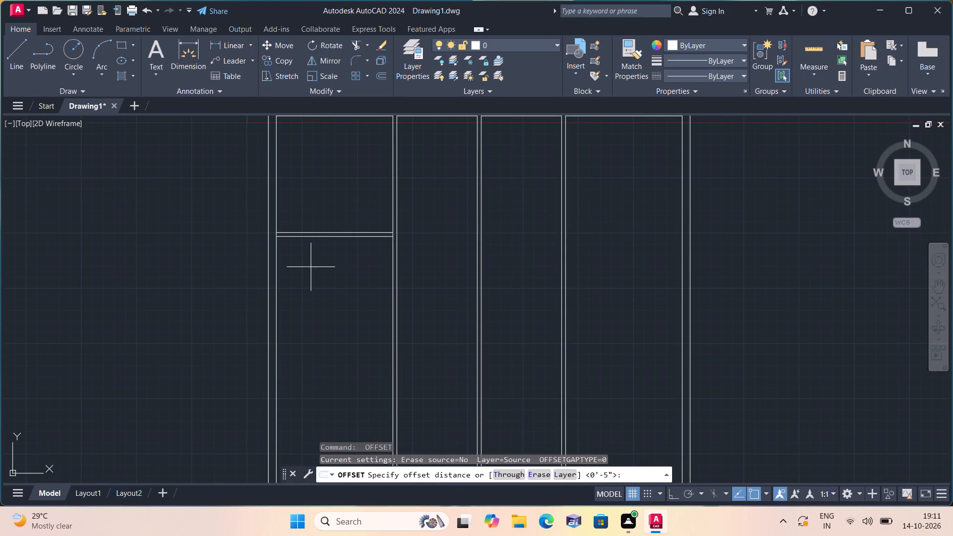
{"action": "type", "text": "7'5\""}
{"action": "key", "text": "space"}
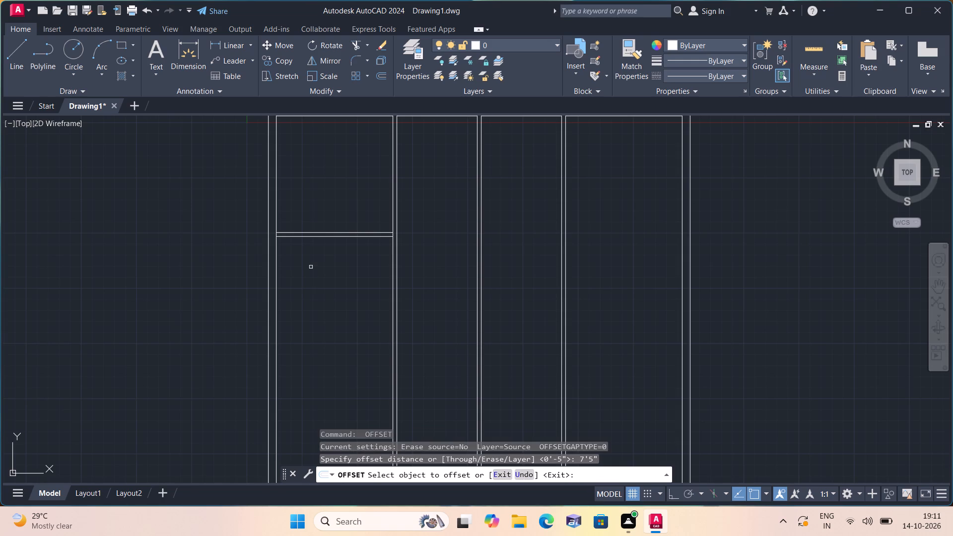
{"action": "scroll", "coordinate": [311, 267], "scroll_direction": "down", "scroll_amount": 1}
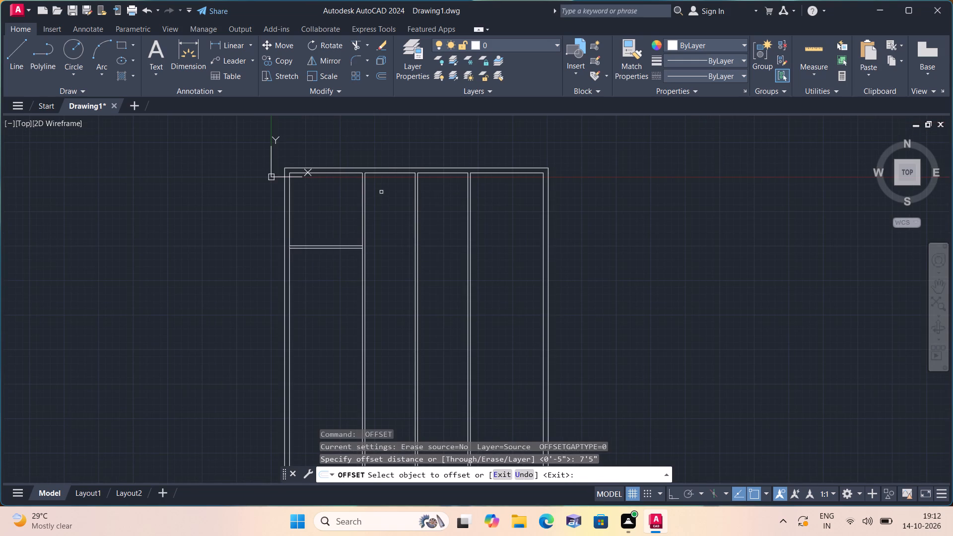
{"action": "left_click", "coordinate": [387, 173]}
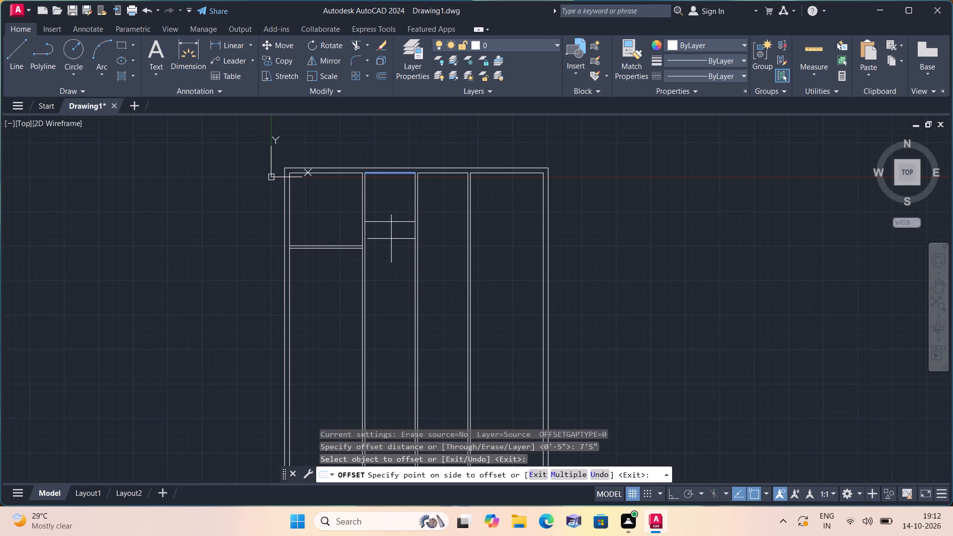
{"action": "left_click", "coordinate": [391, 239]}
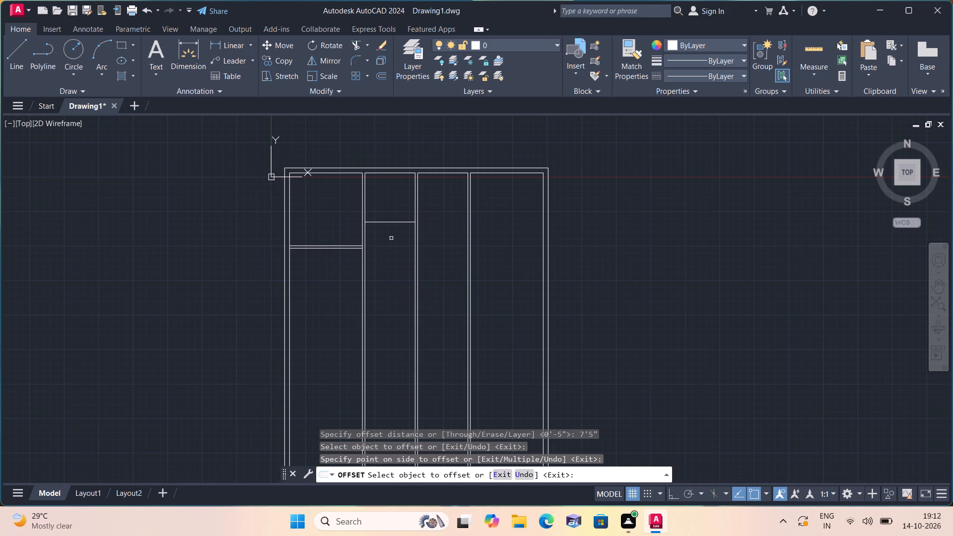
{"action": "left_click", "coordinate": [442, 172]}
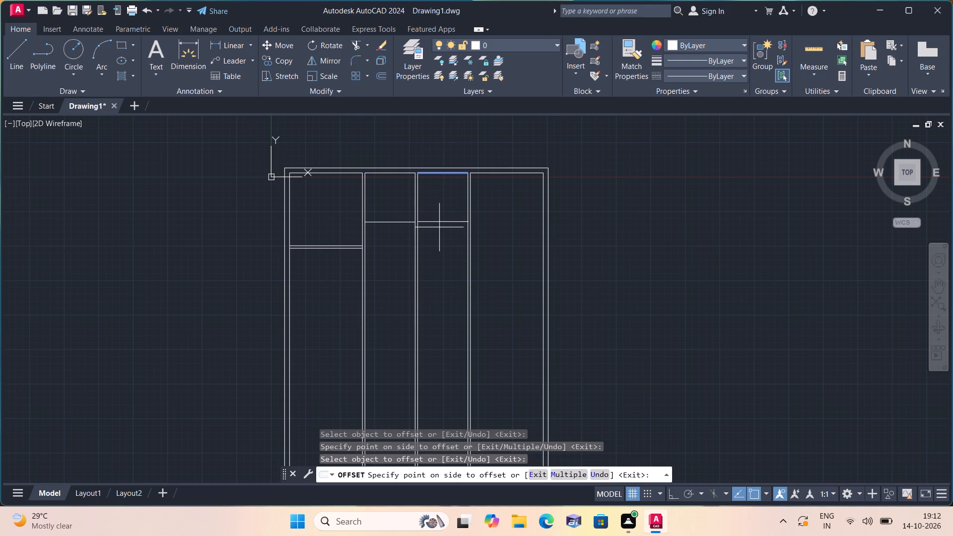
{"action": "left_click", "coordinate": [441, 243]}
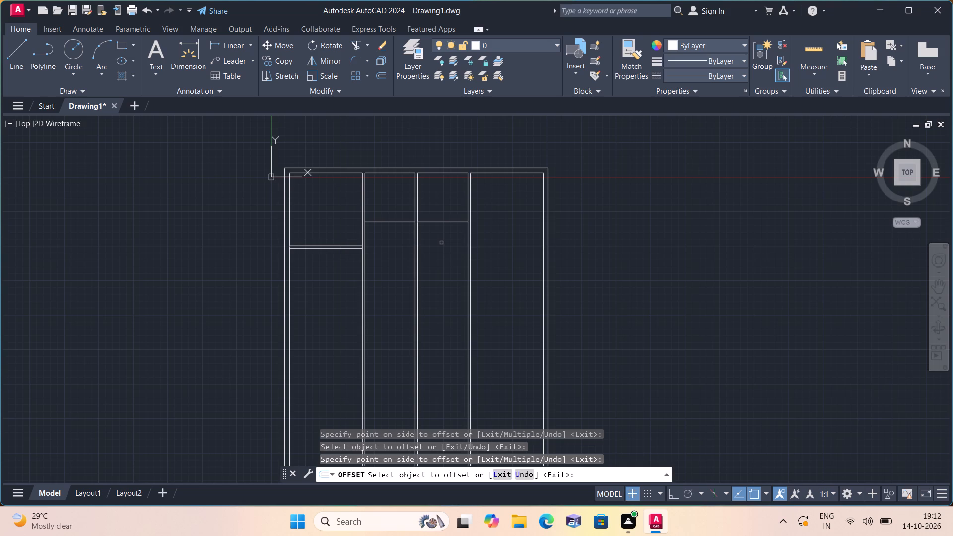
{"action": "key", "text": "space"}
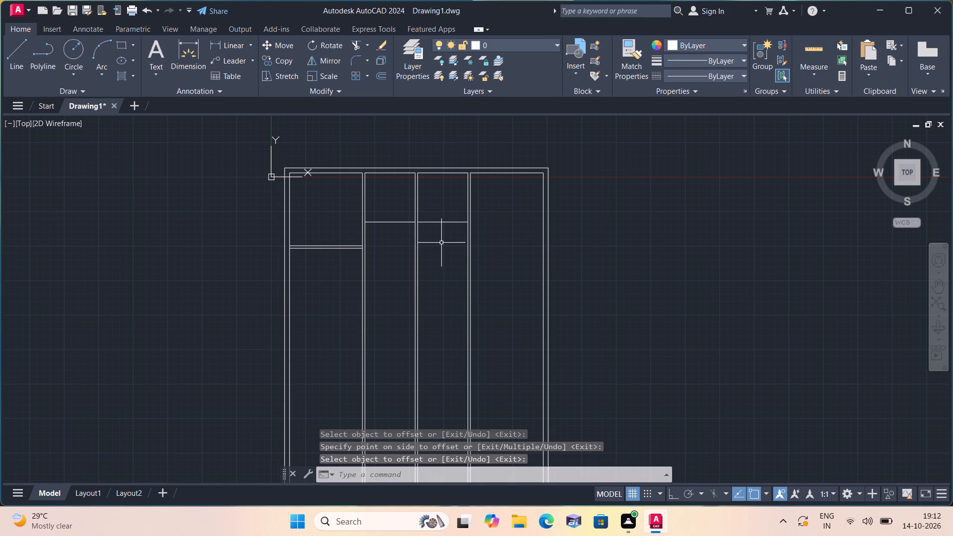
Offset the new horizontal line in each of the two middle rooms 9" downward to form horizontal walls.
{"action": "key", "text": "space"}
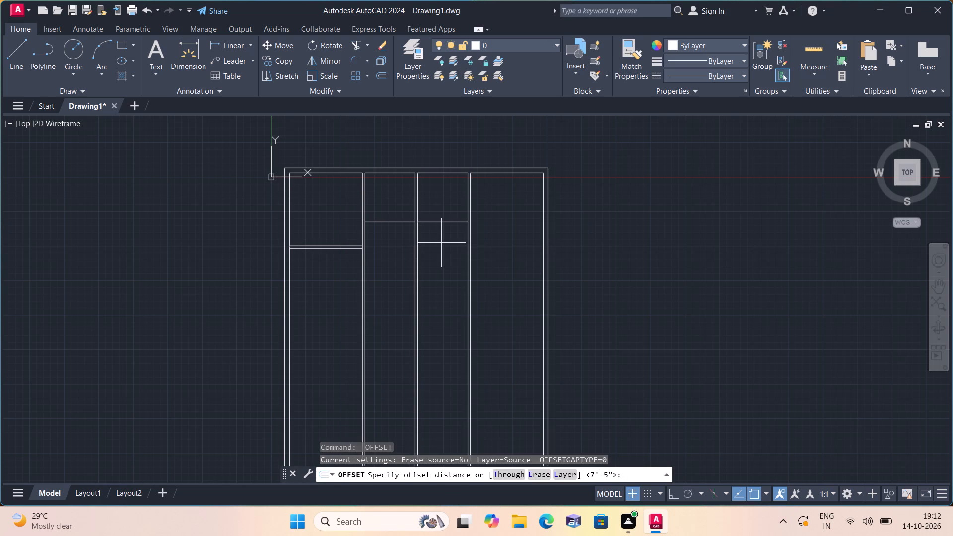
{"action": "type", "text": "9\""}
{"action": "key", "text": "space"}
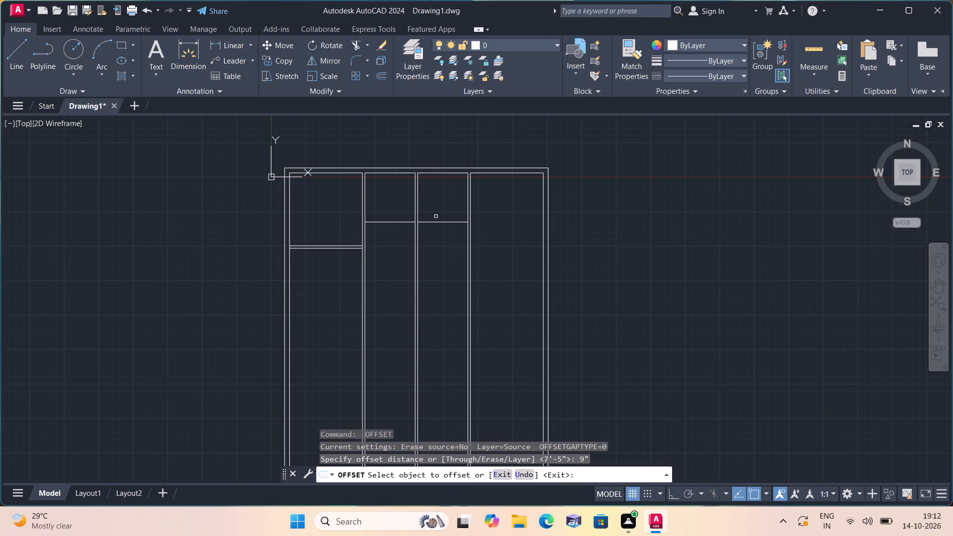
{"action": "left_click", "coordinate": [438, 221]}
{"action": "left_click", "coordinate": [436, 245]}
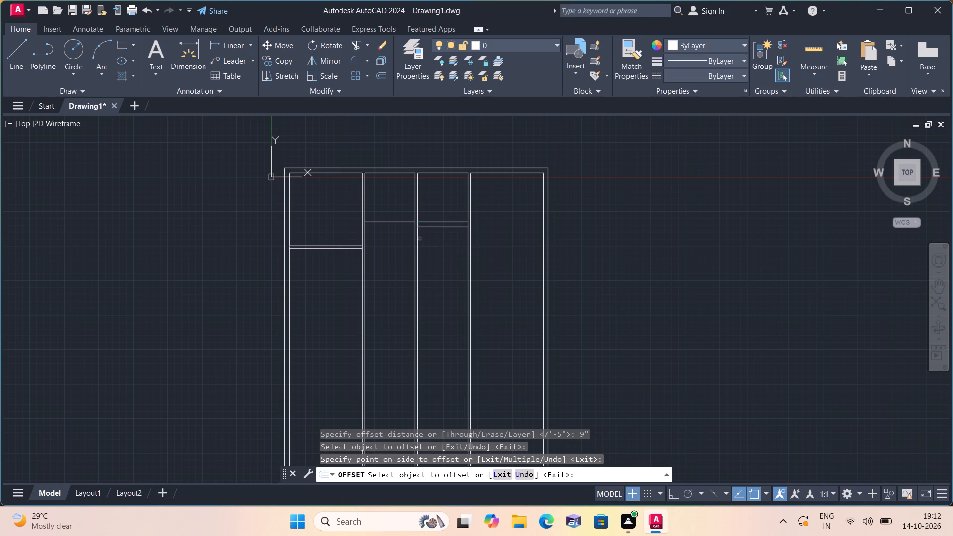
{"action": "left_click", "coordinate": [404, 224]}
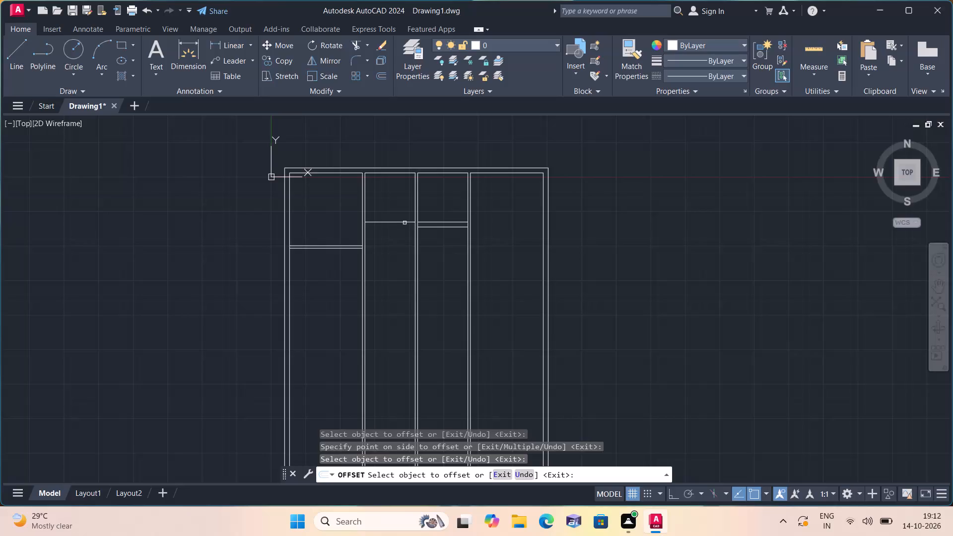
{"action": "left_click", "coordinate": [406, 220]}
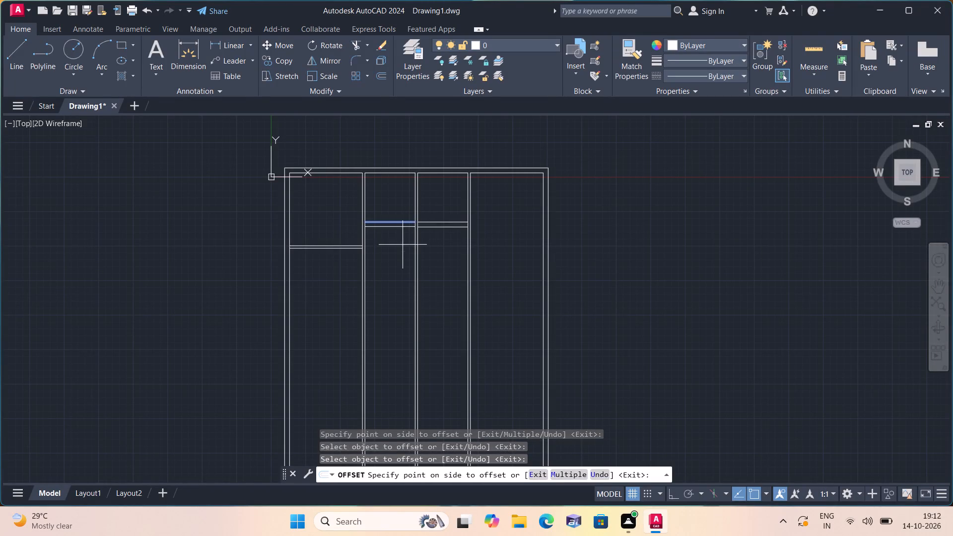
{"action": "left_click", "coordinate": [402, 251]}
{"action": "scroll", "coordinate": [402, 251], "scroll_direction": "down", "scroll_amount": 1}
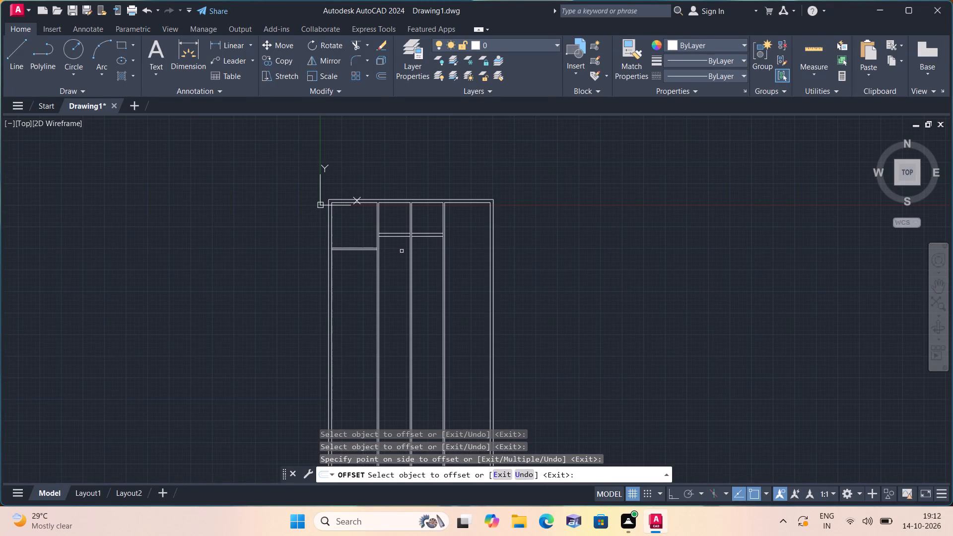
{"action": "key", "text": "space"}
Extend both lines of the leftmost room's horizontal partition across all rooms to the outer faces of the left and right walls.
{"action": "type", "text": "exte"}
{"action": "key", "text": "space"}
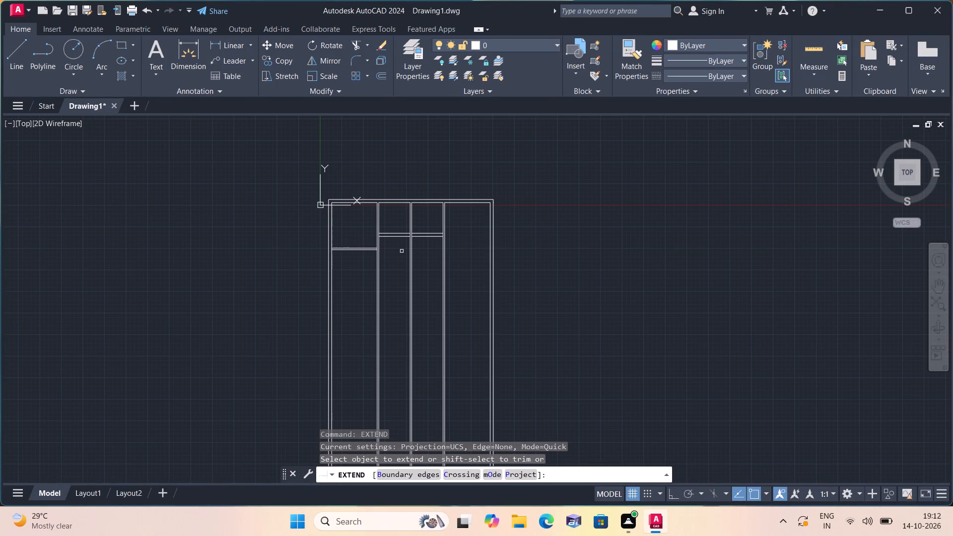
{"action": "left_click_drag", "start_coordinate": [362, 245], "coordinate": [362, 277]}
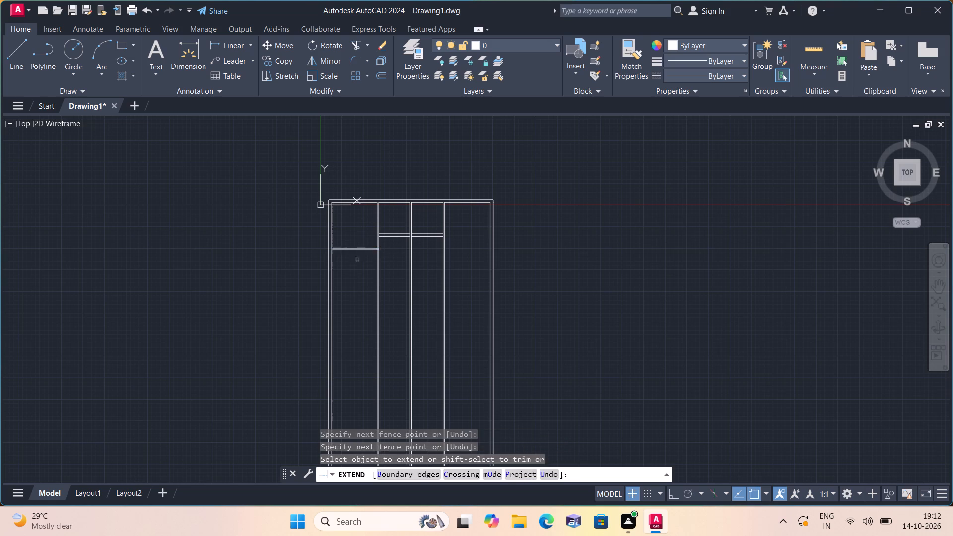
{"action": "left_click_drag", "start_coordinate": [356, 231], "coordinate": [360, 287]}
{"action": "left_click_drag", "start_coordinate": [357, 241], "coordinate": [362, 282]}
{"action": "left_click_drag", "start_coordinate": [364, 227], "coordinate": [360, 288]}
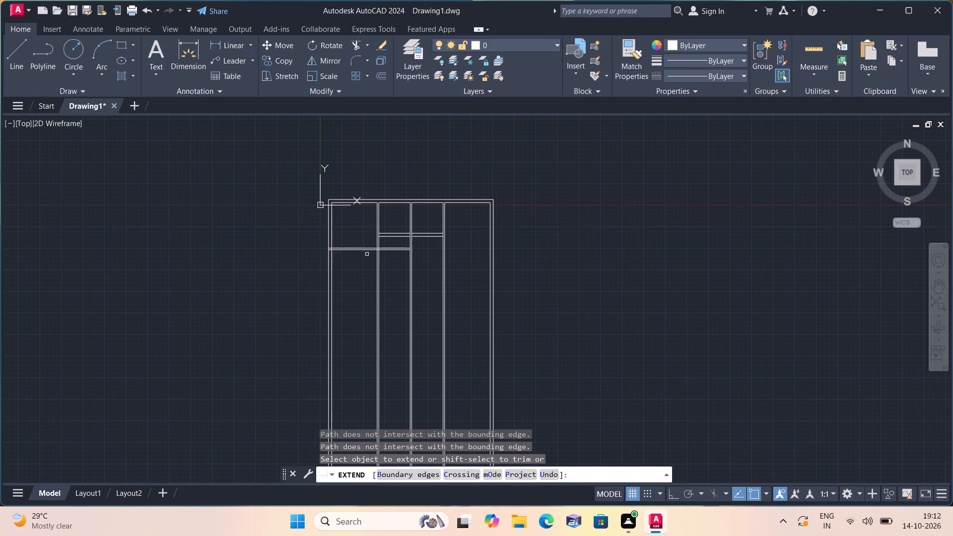
{"action": "left_click_drag", "start_coordinate": [364, 242], "coordinate": [369, 283]}
{"action": "scroll", "coordinate": [363, 257], "scroll_direction": "up", "scroll_amount": 1}
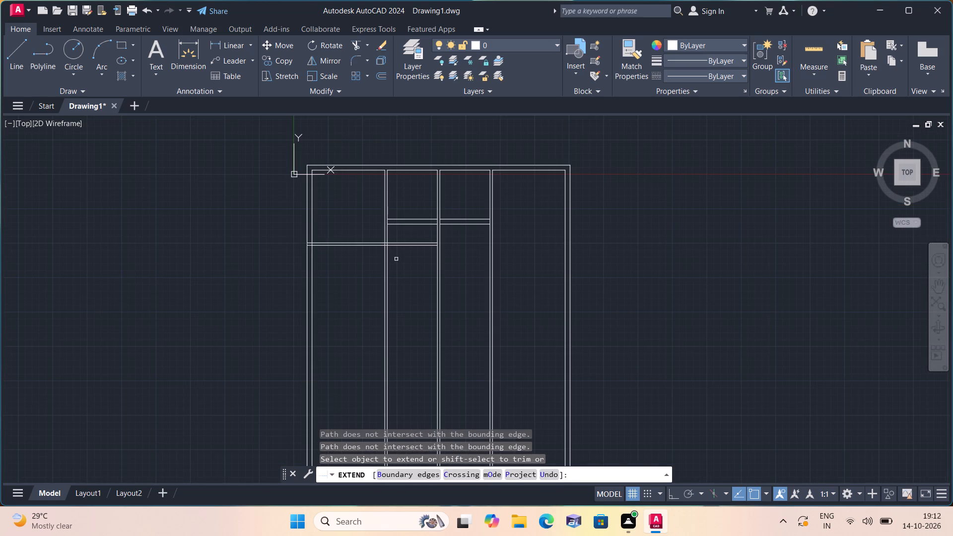
{"action": "scroll", "coordinate": [415, 250], "scroll_direction": "up", "scroll_amount": 2}
{"action": "left_click_drag", "start_coordinate": [412, 222], "coordinate": [433, 316]}
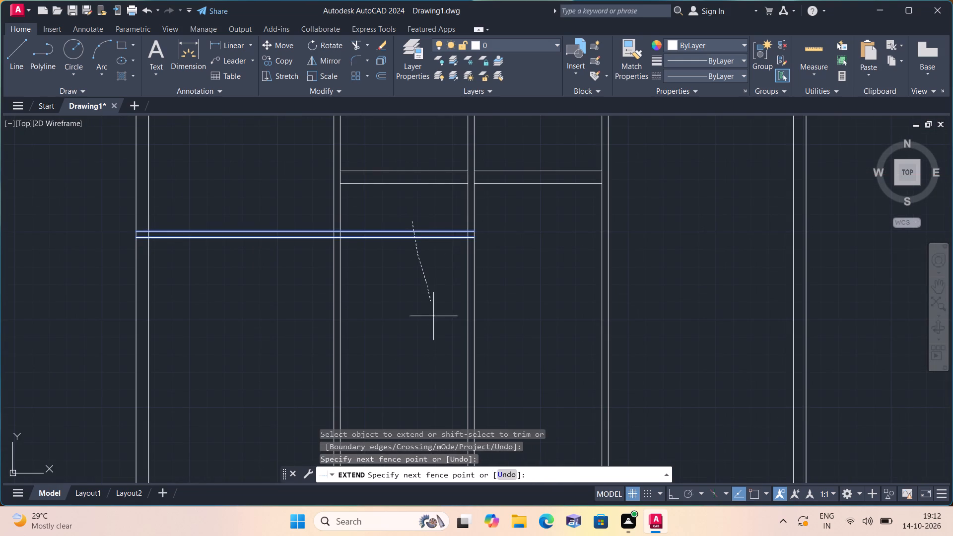
{"action": "left_click_drag", "start_coordinate": [429, 222], "coordinate": [460, 298]}
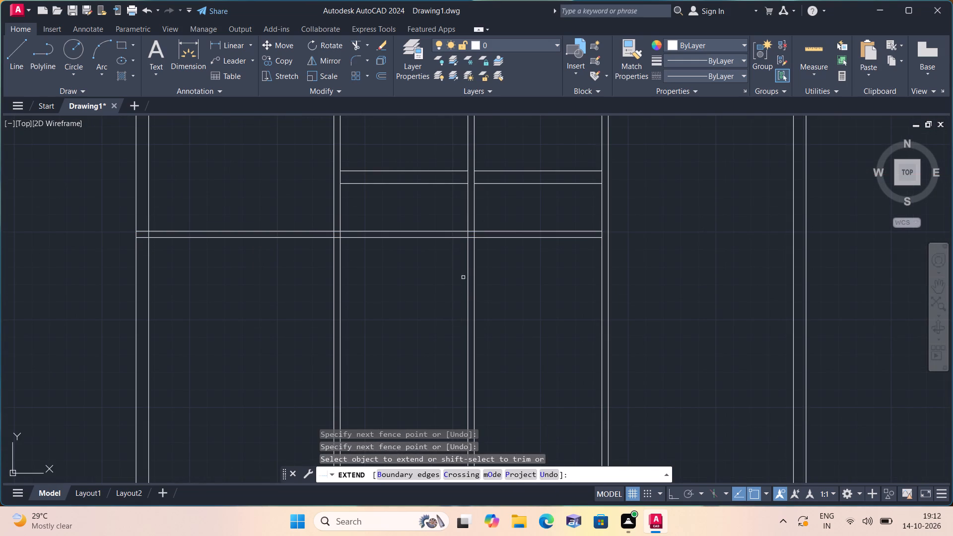
{"action": "left_click_drag", "start_coordinate": [516, 230], "coordinate": [555, 316]}
{"action": "left_click_drag", "start_coordinate": [548, 220], "coordinate": [574, 269]}
{"action": "left_click_drag", "start_coordinate": [587, 227], "coordinate": [593, 250]}
{"action": "left_click_drag", "start_coordinate": [665, 221], "coordinate": [694, 289]}
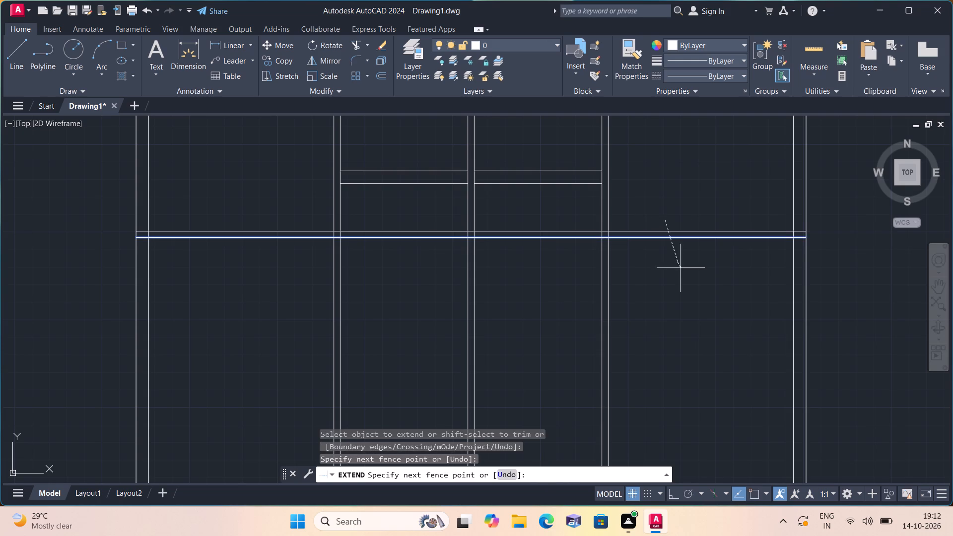
{"action": "scroll", "coordinate": [703, 281], "scroll_direction": "down", "scroll_amount": 2}
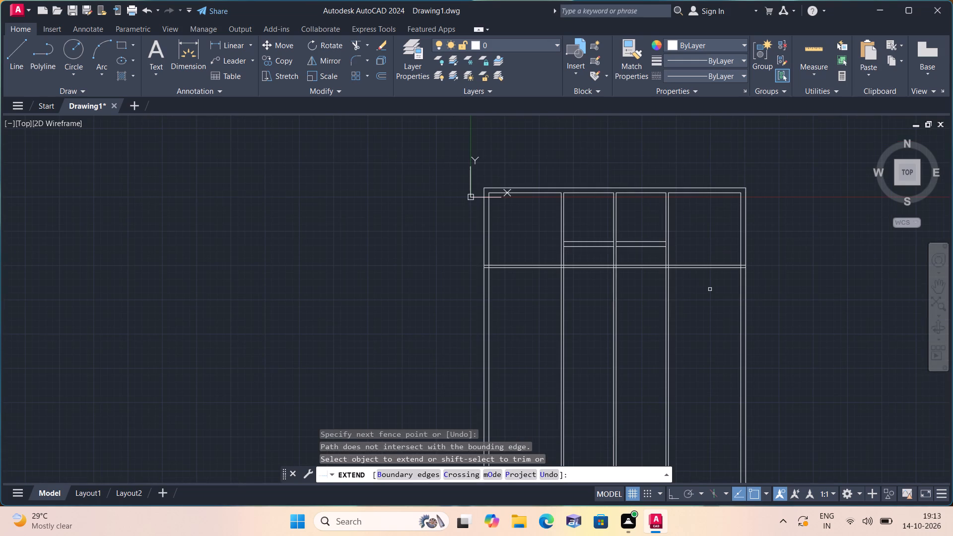
{"action": "key", "text": "space"}
Trim the extended horizontal partition lines out of the two middle rooms.
{"action": "type", "text": "trim"}
{"action": "key", "text": "space"}
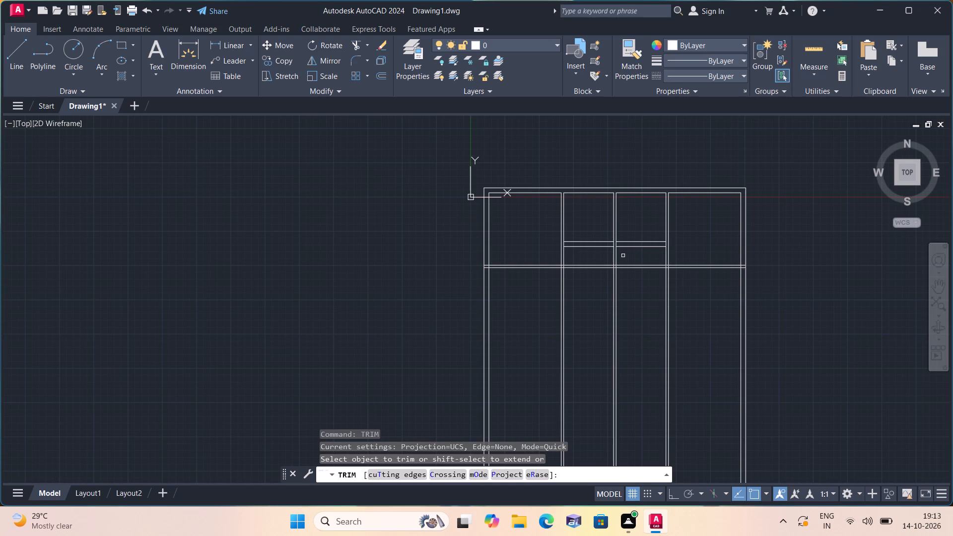
{"action": "left_click_drag", "start_coordinate": [634, 263], "coordinate": [639, 278]}
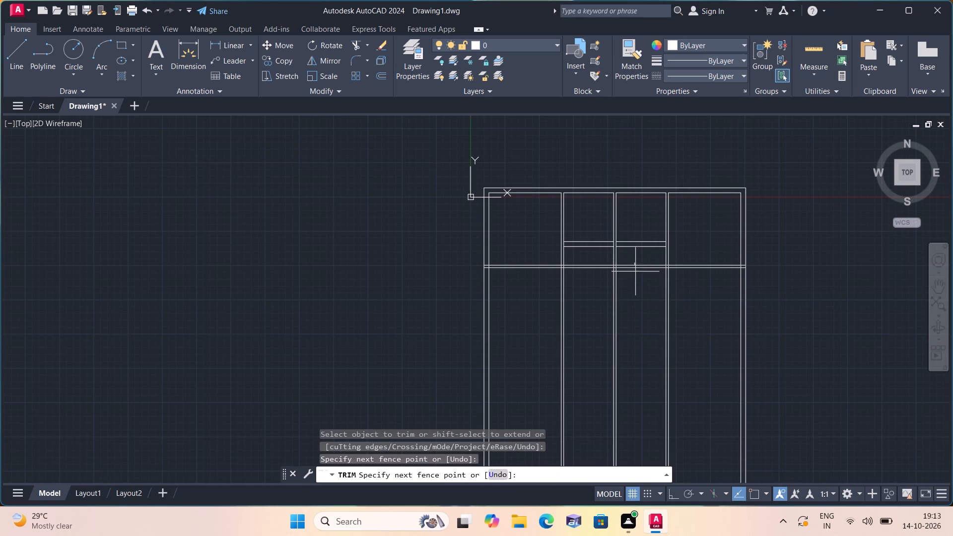
{"action": "left_click_drag", "start_coordinate": [639, 278], "coordinate": [643, 297]}
{"action": "left_click_drag", "start_coordinate": [595, 259], "coordinate": [597, 318]}
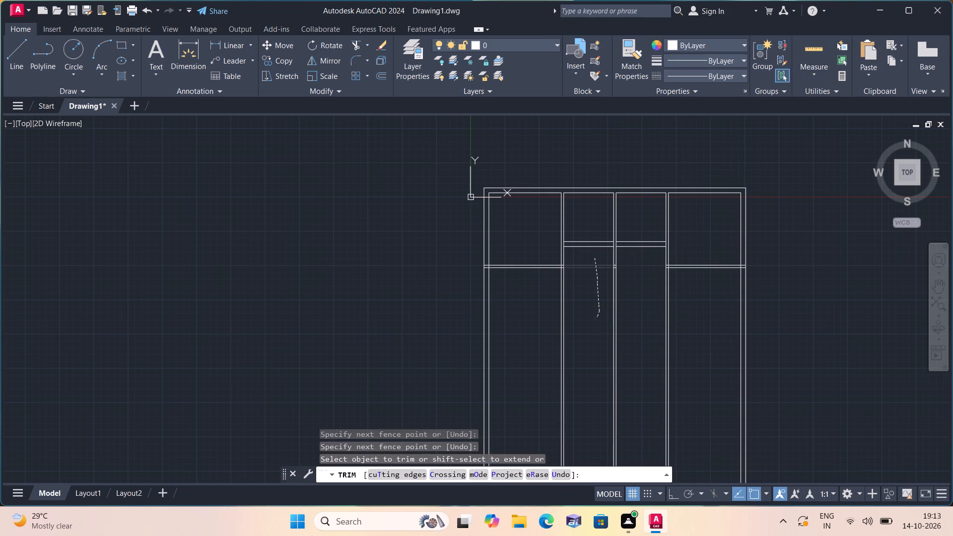
Trim away the centre vertical partition below the middle rooms' 9" horizontal walls.
{"action": "scroll", "coordinate": [575, 268], "scroll_direction": "up", "scroll_amount": 3}
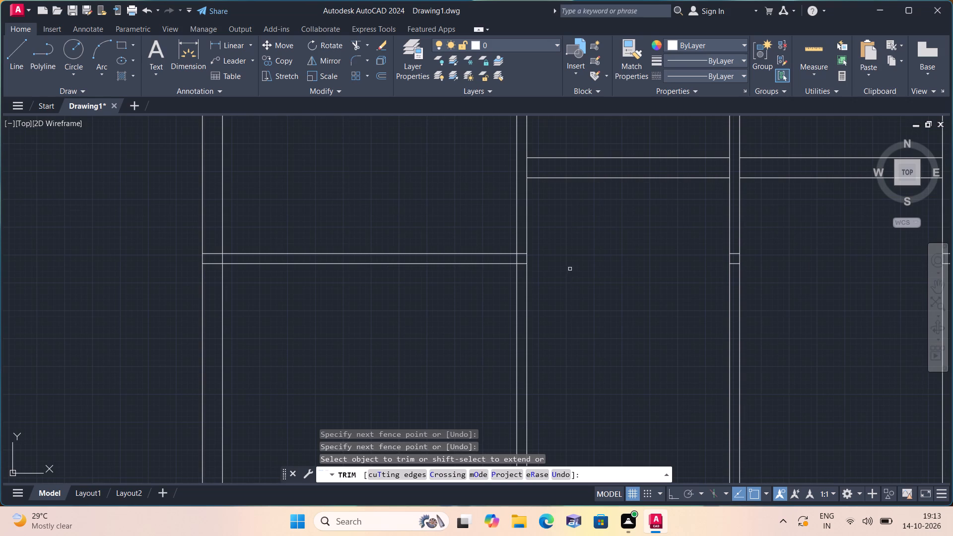
{"action": "middle_click_drag", "start_coordinate": [570, 278], "coordinate": [562, 313]}
{"action": "scroll", "coordinate": [570, 278], "scroll_direction": "down", "scroll_amount": 1}
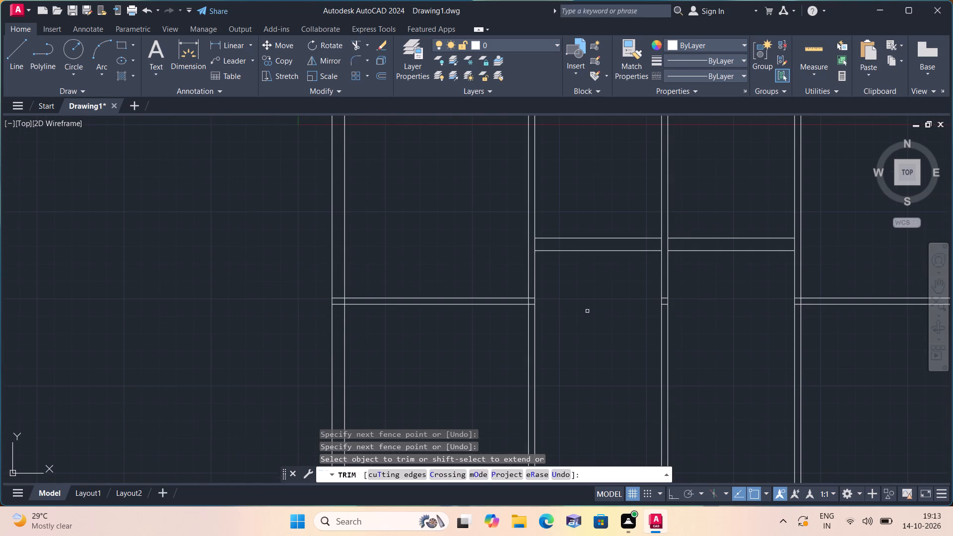
{"action": "scroll", "coordinate": [587, 311], "scroll_direction": "down", "scroll_amount": 1}
{"action": "middle_click_drag", "start_coordinate": [587, 311], "coordinate": [583, 260]}
{"action": "left_click", "coordinate": [583, 261]}
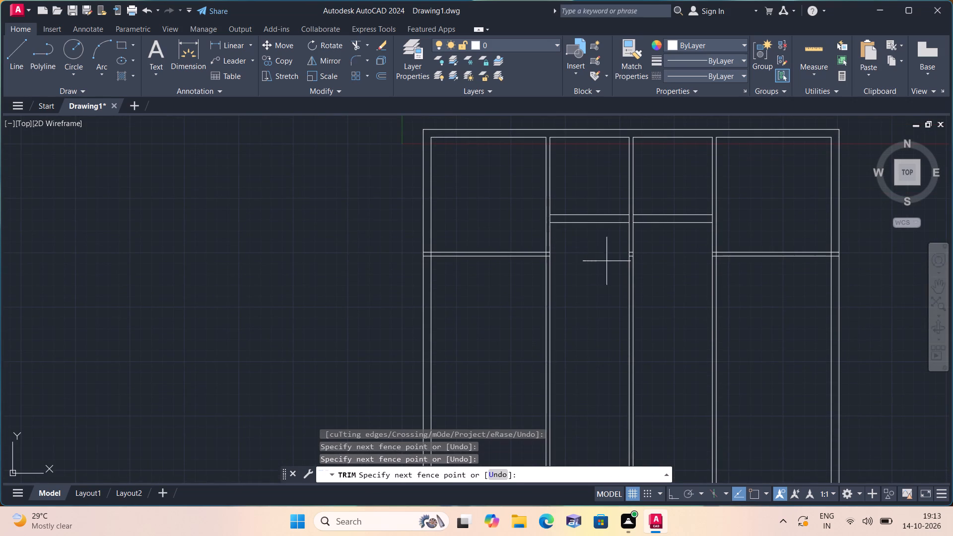
{"action": "left_click", "coordinate": [650, 258]}
{"action": "left_click", "coordinate": [646, 251]}
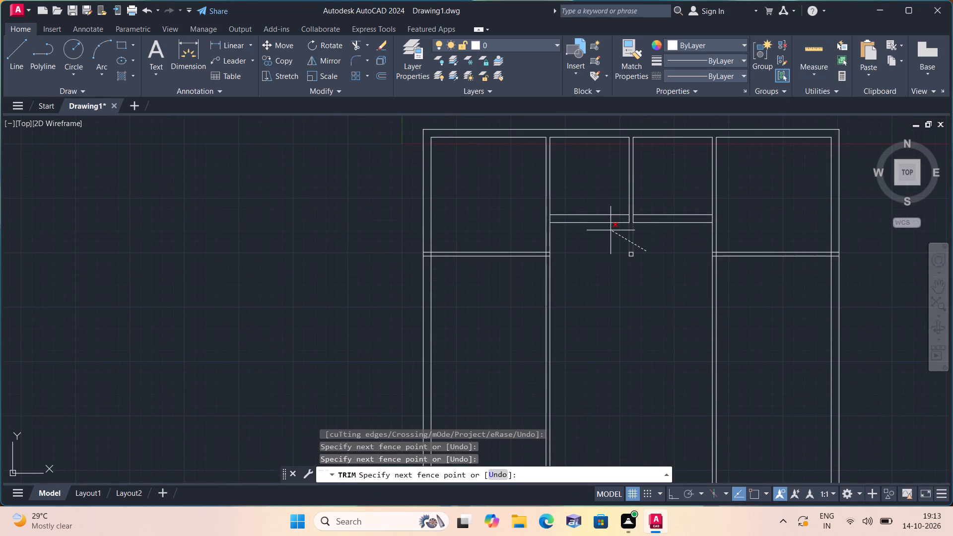
{"action": "left_click", "coordinate": [613, 235]}
Remove the leftover line fragments where the centre vertical partition crossed the horizontal partition.
{"action": "left_click", "coordinate": [635, 255]}
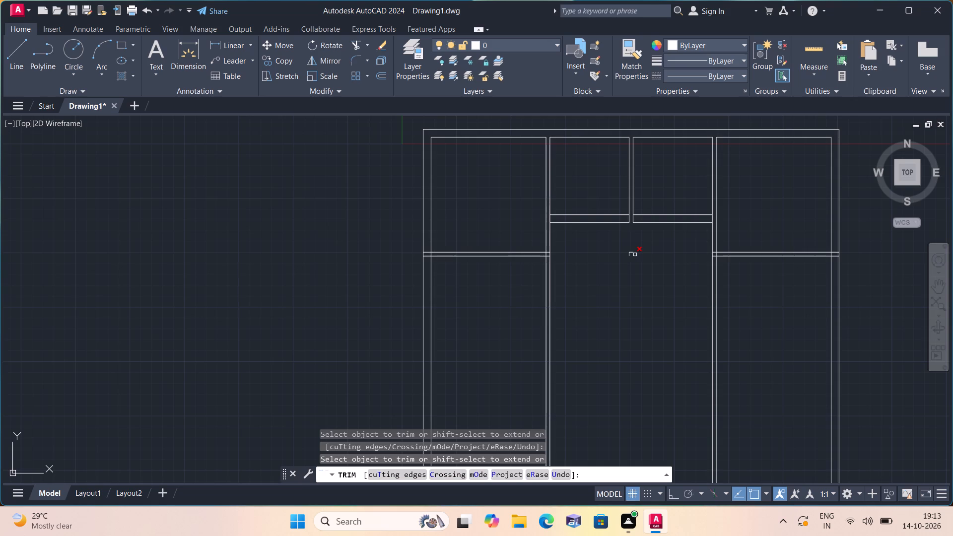
{"action": "left_click", "coordinate": [635, 254]}
{"action": "left_click", "coordinate": [634, 254]}
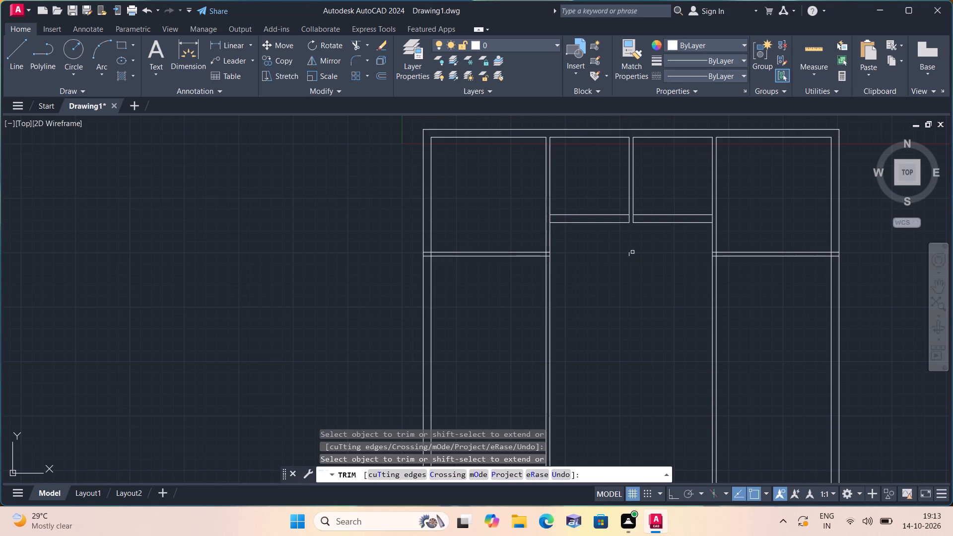
{"action": "left_click", "coordinate": [623, 254]}
{"action": "left_click", "coordinate": [633, 254]}
{"action": "left_click", "coordinate": [632, 251]}
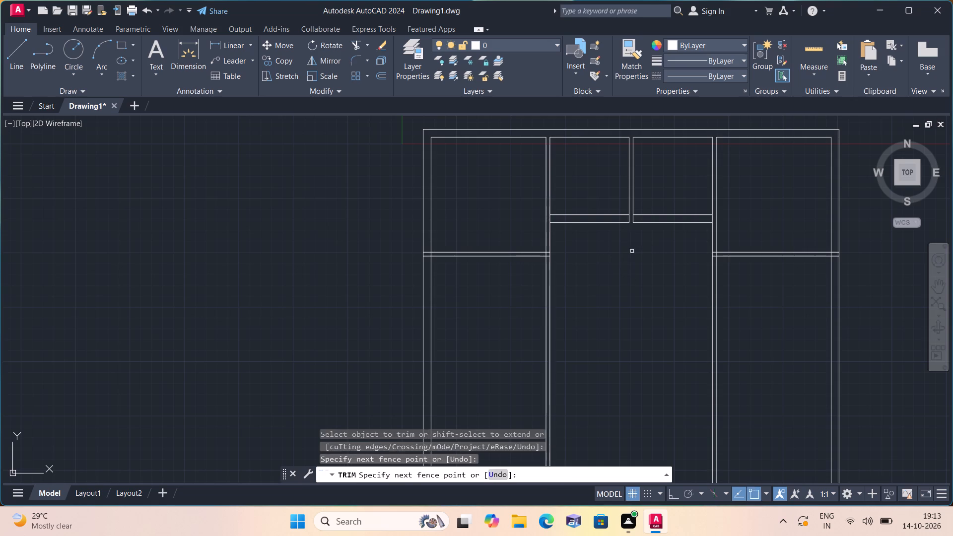
{"action": "left_click", "coordinate": [631, 261]}
{"action": "scroll", "coordinate": [631, 261], "scroll_direction": "down", "scroll_amount": 2}
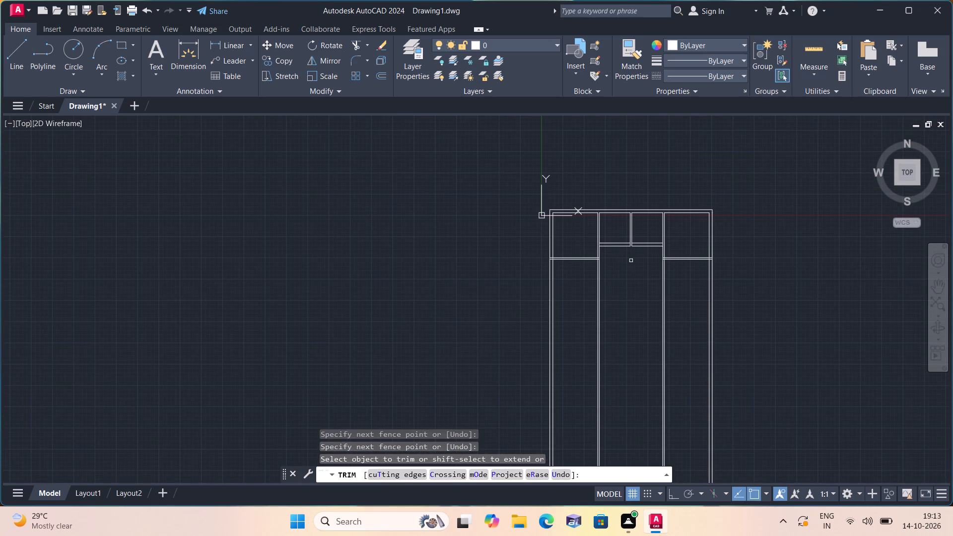
Offset the lower line of the top-left room's horizontal partition 3'6" downward.
{"action": "scroll", "coordinate": [631, 261], "scroll_direction": "down", "scroll_amount": 2}
{"action": "scroll", "coordinate": [631, 269], "scroll_direction": "up", "scroll_amount": 1}
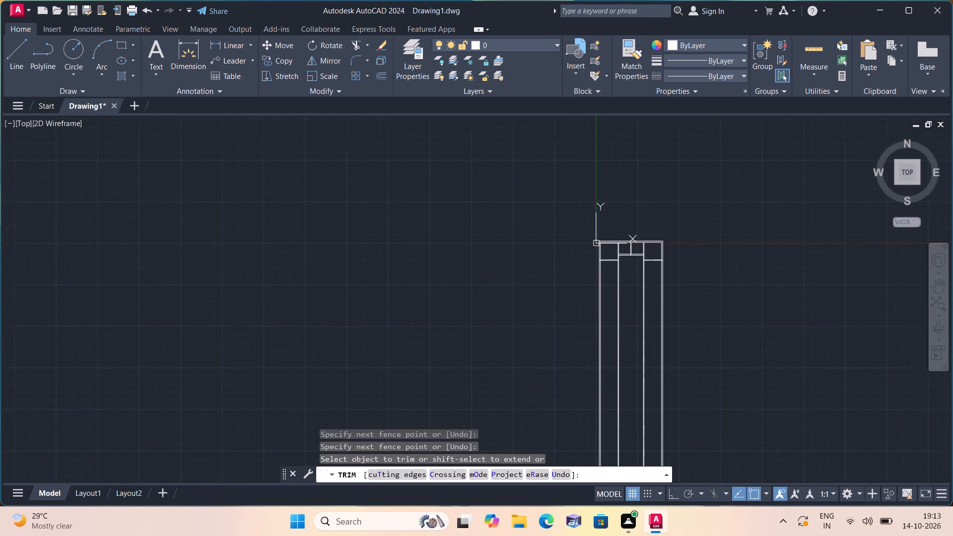
{"action": "scroll", "coordinate": [631, 269], "scroll_direction": "up", "scroll_amount": 2}
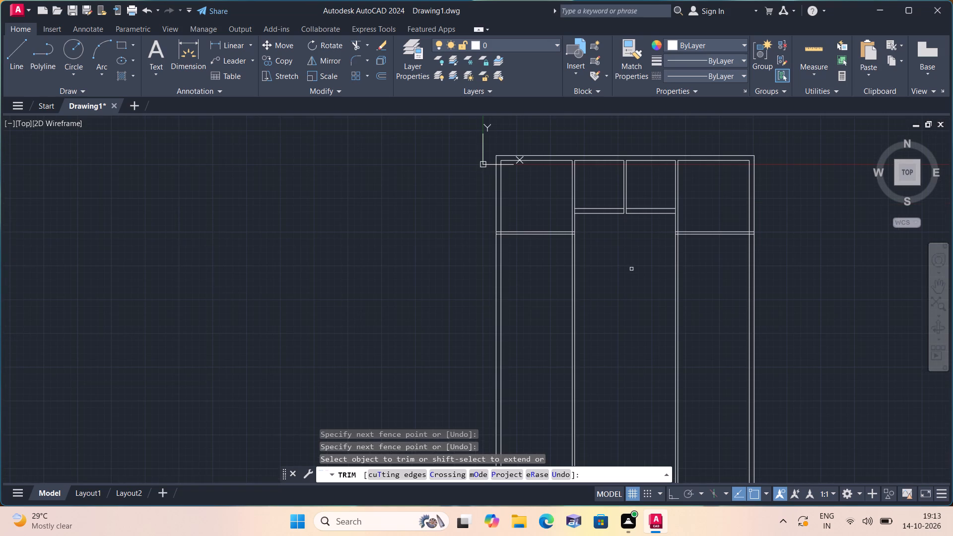
{"action": "key", "text": "Escape"}
{"action": "type", "text": "offset"}
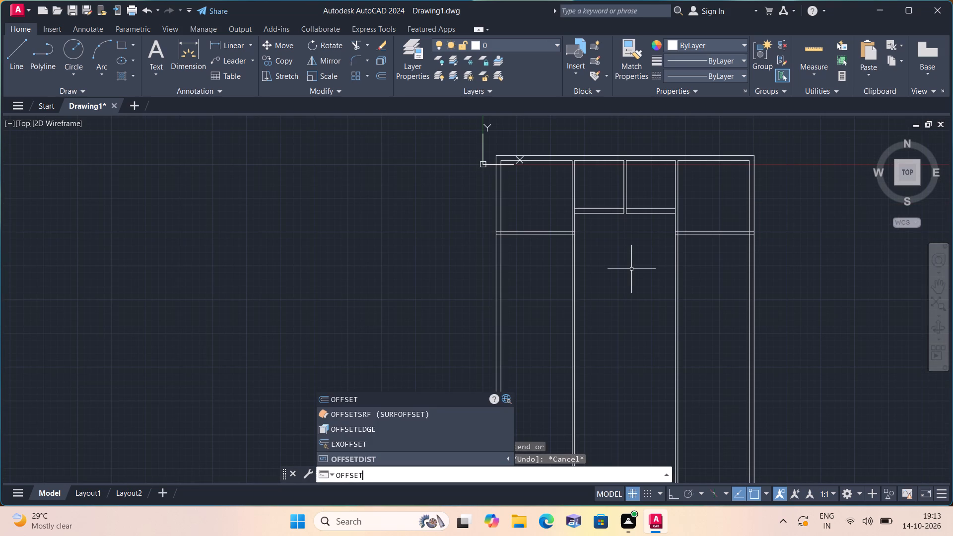
{"action": "key", "text": "space"}
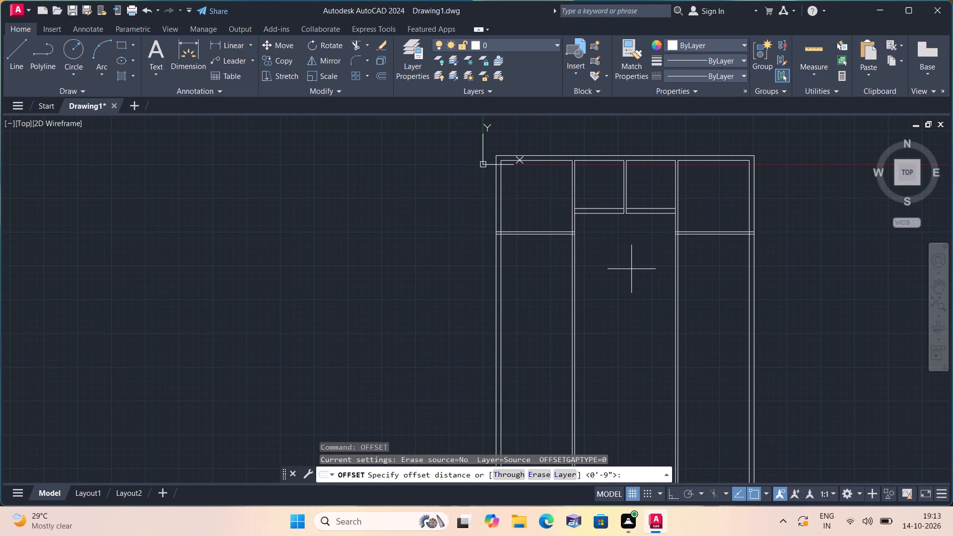
{"action": "type", "text": "3'6\""}
{"action": "key", "text": "space"}
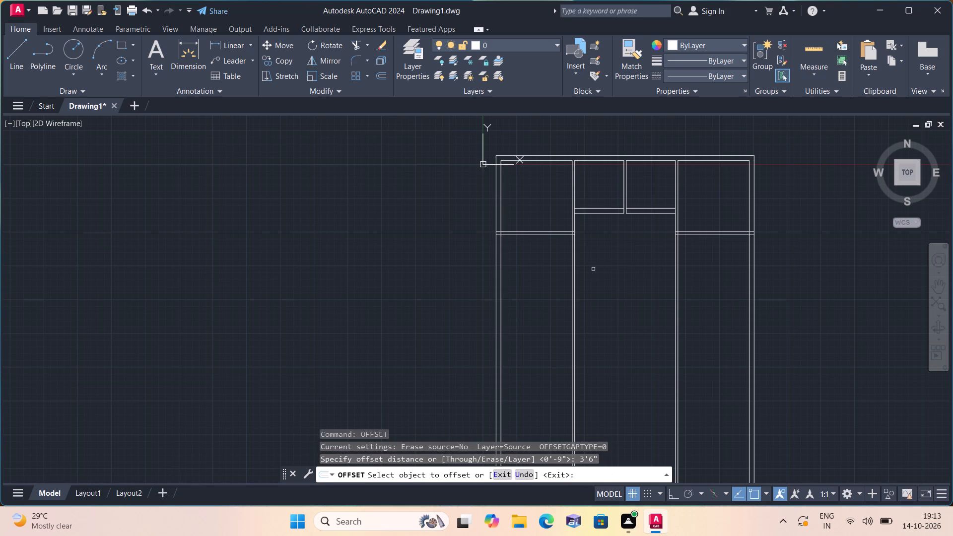
{"action": "scroll", "coordinate": [545, 247], "scroll_direction": "up", "scroll_amount": 1}
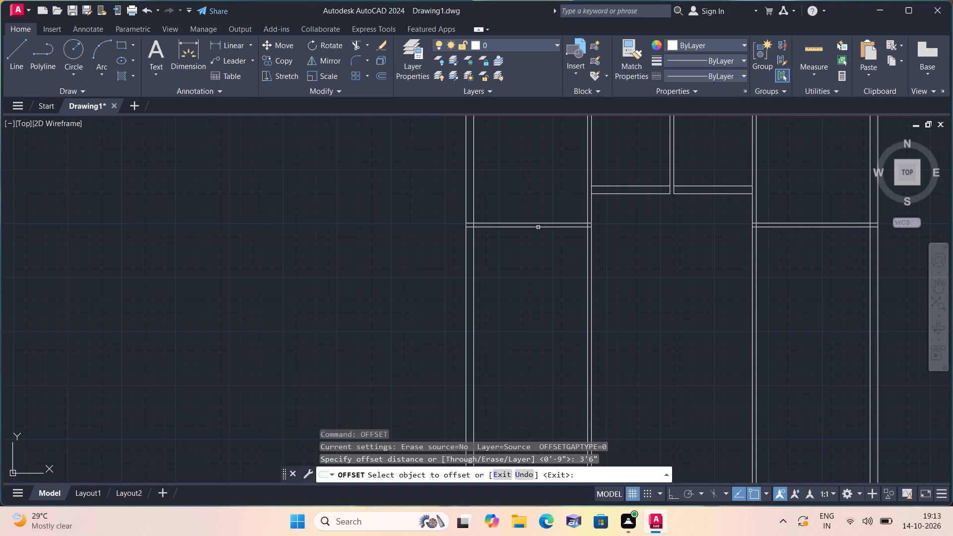
{"action": "left_click", "coordinate": [538, 227]}
{"action": "left_click", "coordinate": [537, 285]}
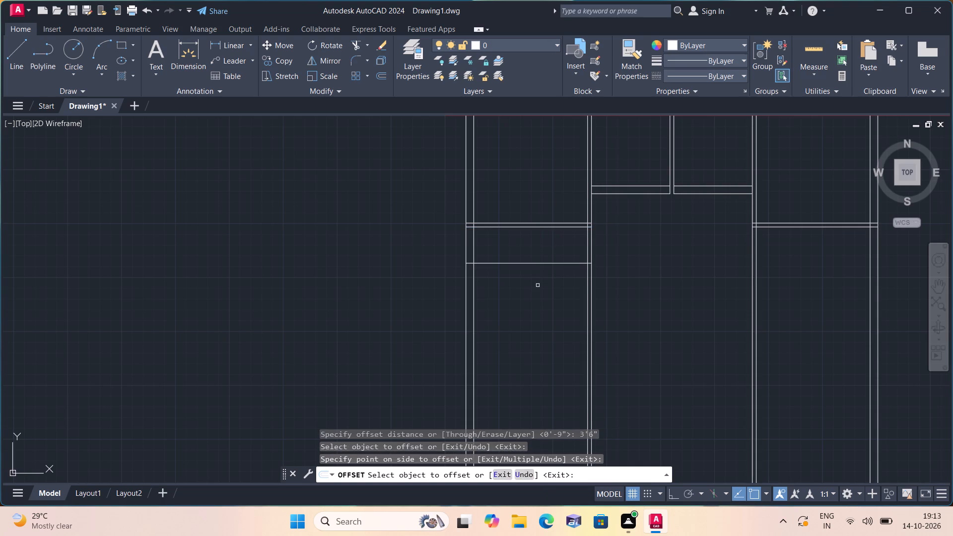
{"action": "key", "text": "space"}
Offset the new horizontal line below the top-left room 4.5" downward to form a second partition.
{"action": "key", "text": "space"}
{"action": "type", "text": "4.5\""}
{"action": "key", "text": "space"}
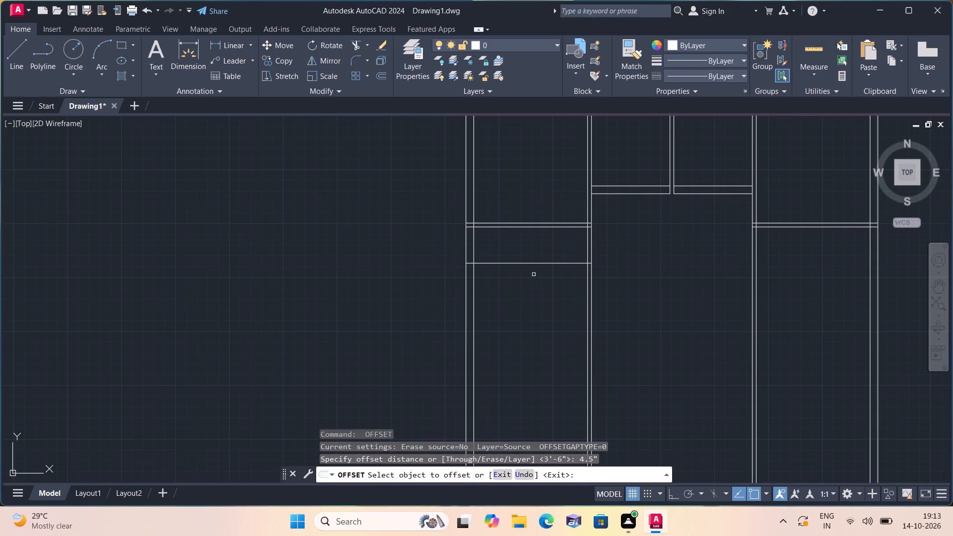
{"action": "left_click", "coordinate": [538, 265]}
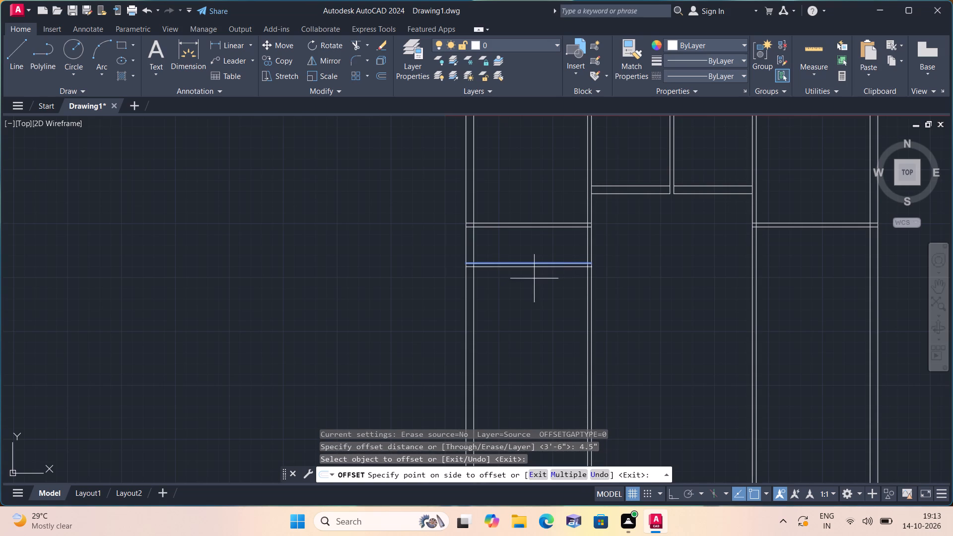
{"action": "left_click", "coordinate": [534, 281]}
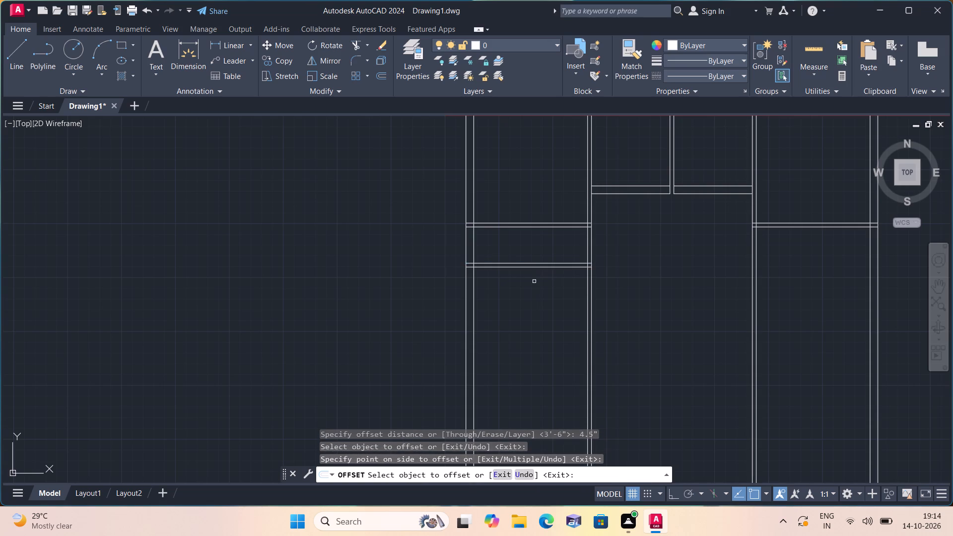
{"action": "key", "text": "space"}
Offset the lower line of the second horizontal partition on the left side 3'6" downward.
{"action": "key", "text": "space"}
{"action": "type", "text": "3'6\""}
{"action": "key", "text": "space"}
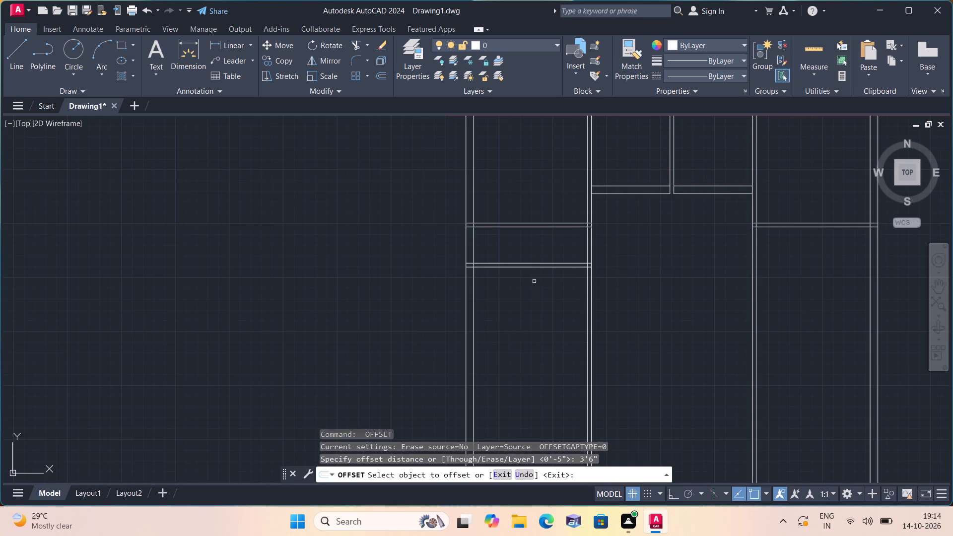
{"action": "scroll", "coordinate": [531, 270], "scroll_direction": "up", "scroll_amount": 1}
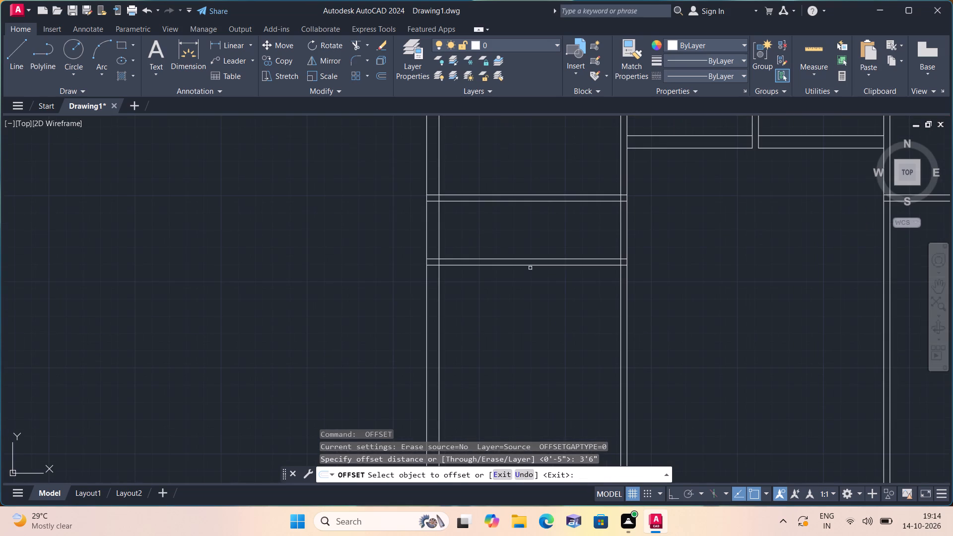
{"action": "left_click", "coordinate": [530, 268]}
{"action": "left_click", "coordinate": [530, 265]}
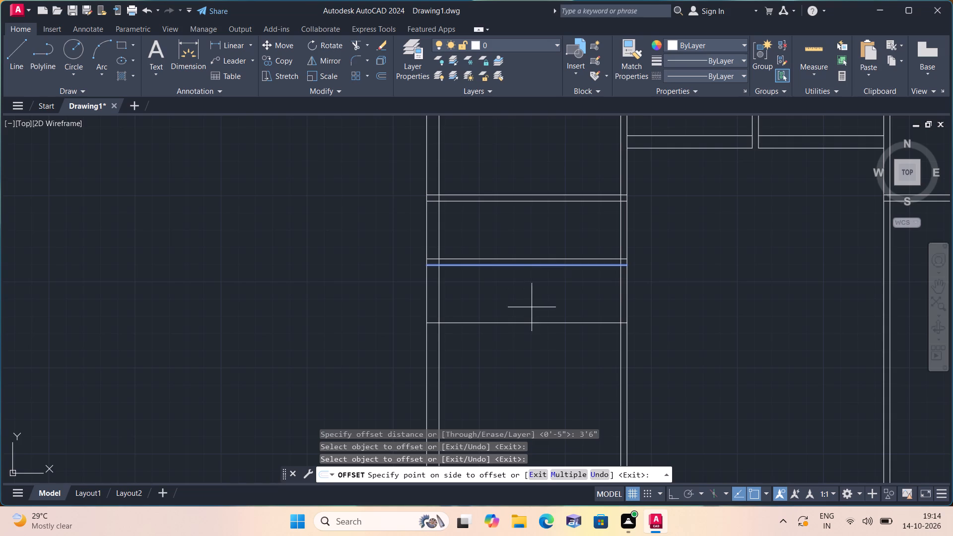
{"action": "left_click", "coordinate": [536, 349]}
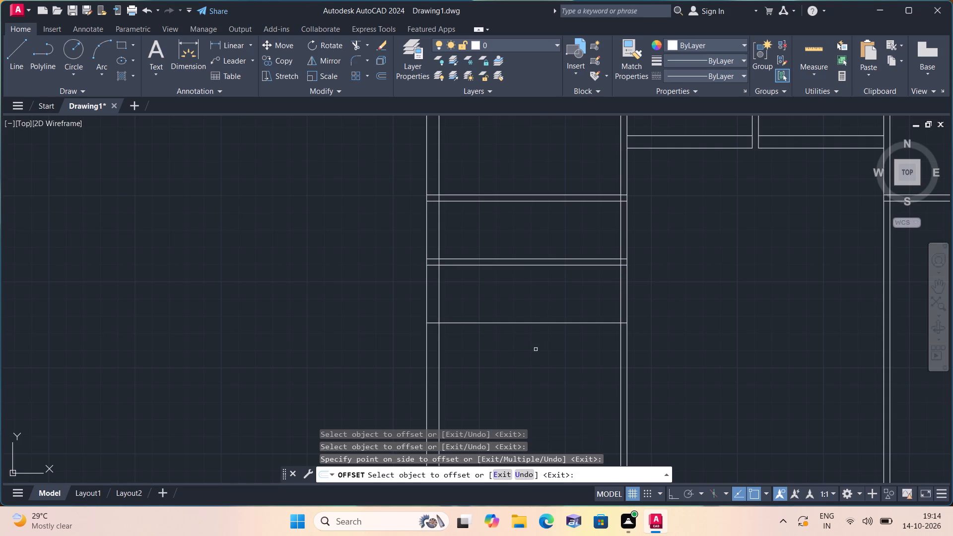
{"action": "key", "text": "space"}
Offset the lowest horizontal line on the left side 4.5" downward to form a third partition.
{"action": "key", "text": "space"}
{"action": "type", "text": "4.5\""}
{"action": "key", "text": "space"}
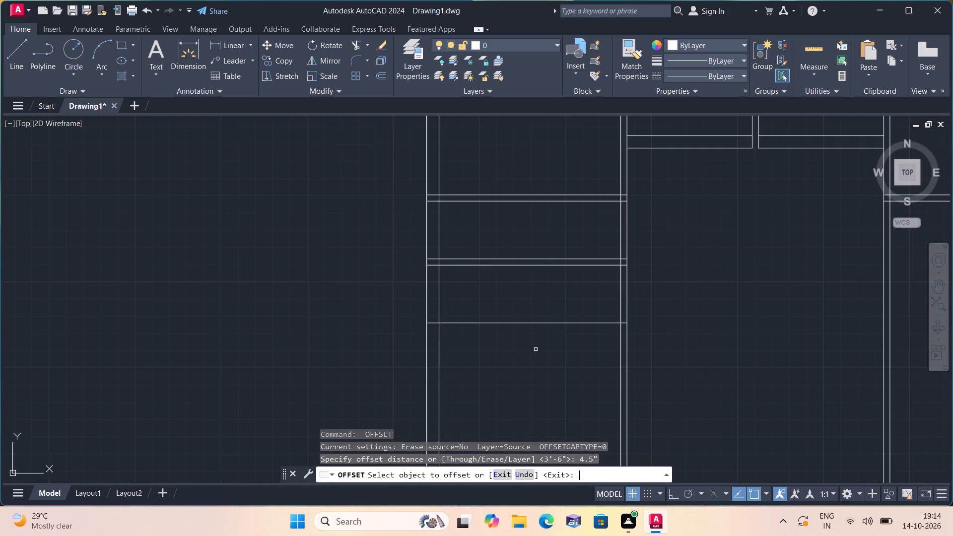
{"action": "left_click", "coordinate": [517, 325]}
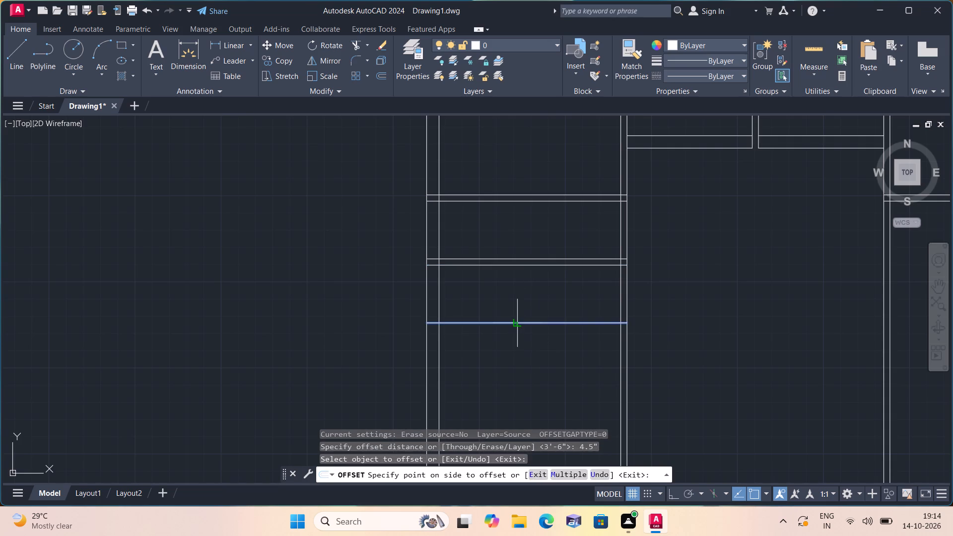
{"action": "left_click", "coordinate": [514, 357]}
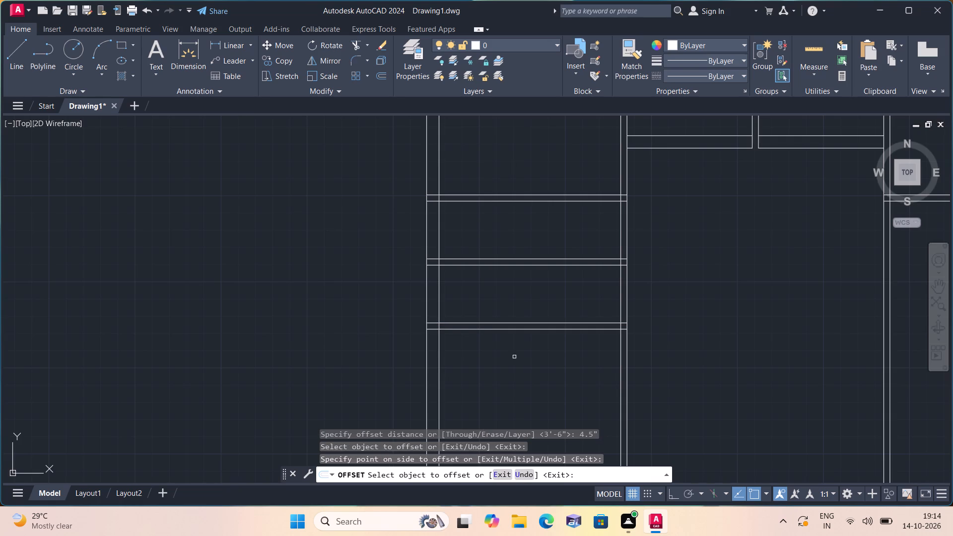
{"action": "key", "text": "Escape"}
Trim the left vertical partition between the three horizontal partitions and below the lowest one.
{"action": "type", "text": "trim"}
{"action": "key", "text": "space"}
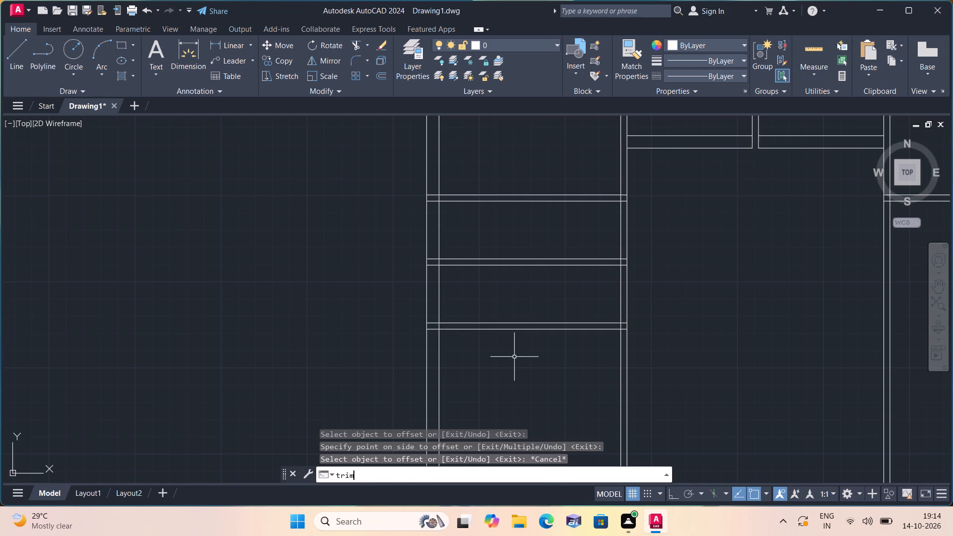
{"action": "left_click", "coordinate": [659, 225]}
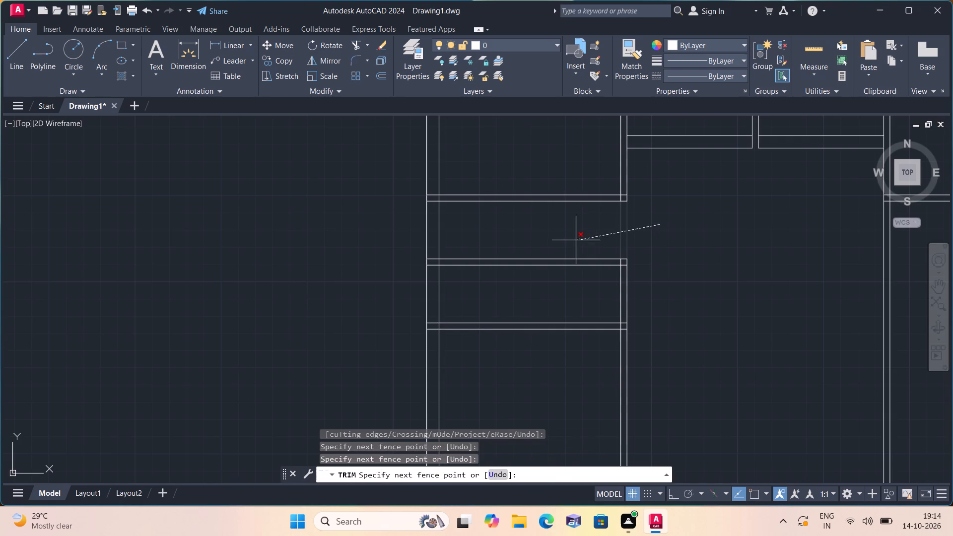
{"action": "left_click", "coordinate": [576, 240]}
{"action": "left_click", "coordinate": [643, 262]}
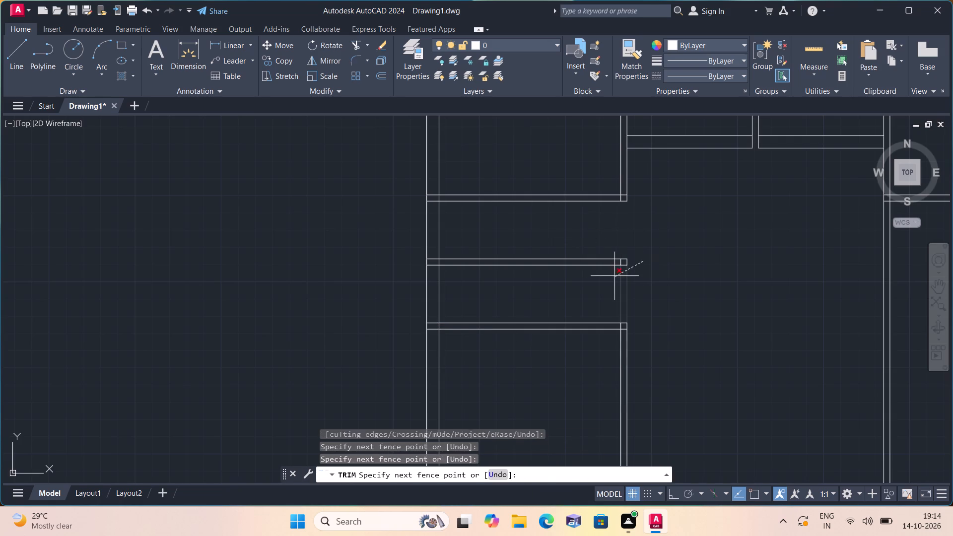
{"action": "left_click", "coordinate": [608, 277]}
{"action": "left_click", "coordinate": [678, 293]}
{"action": "left_click", "coordinate": [596, 367]}
Trim away both lines of the right vertical partition below the top-right room's horizontal partition.
{"action": "scroll", "coordinate": [595, 365], "scroll_direction": "down", "scroll_amount": 2}
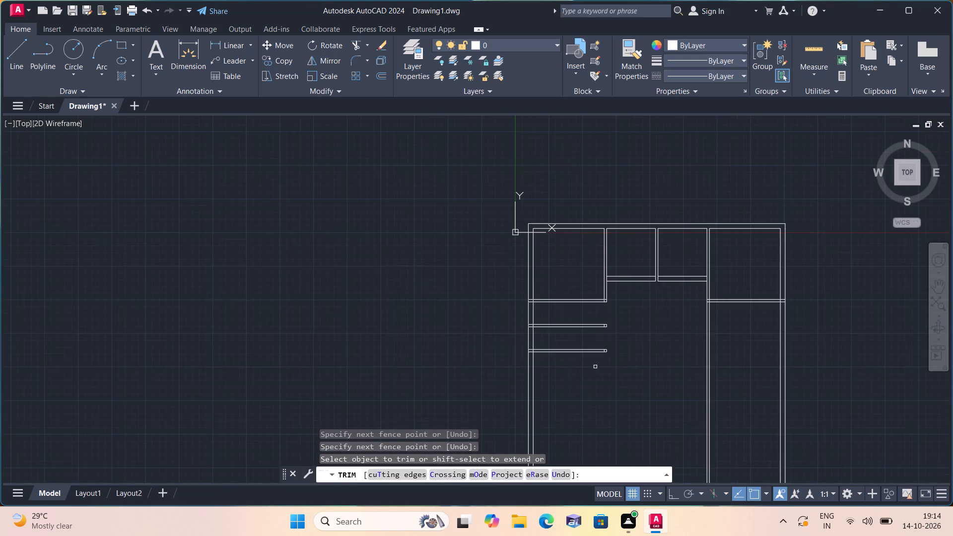
{"action": "scroll", "coordinate": [725, 331], "scroll_direction": "up", "scroll_amount": 1}
{"action": "left_click", "coordinate": [725, 331]}
{"action": "left_click", "coordinate": [681, 371]}
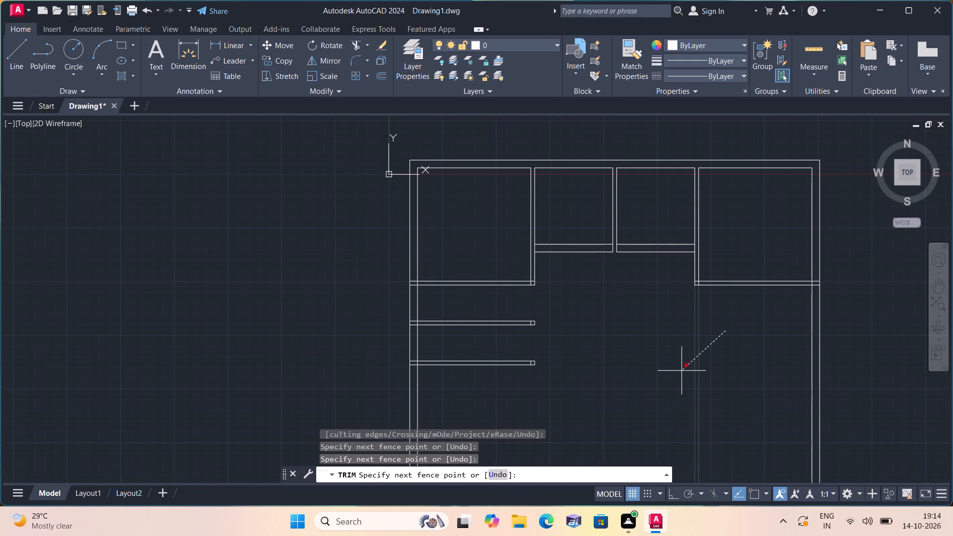
{"action": "scroll", "coordinate": [694, 349], "scroll_direction": "up", "scroll_amount": 1}
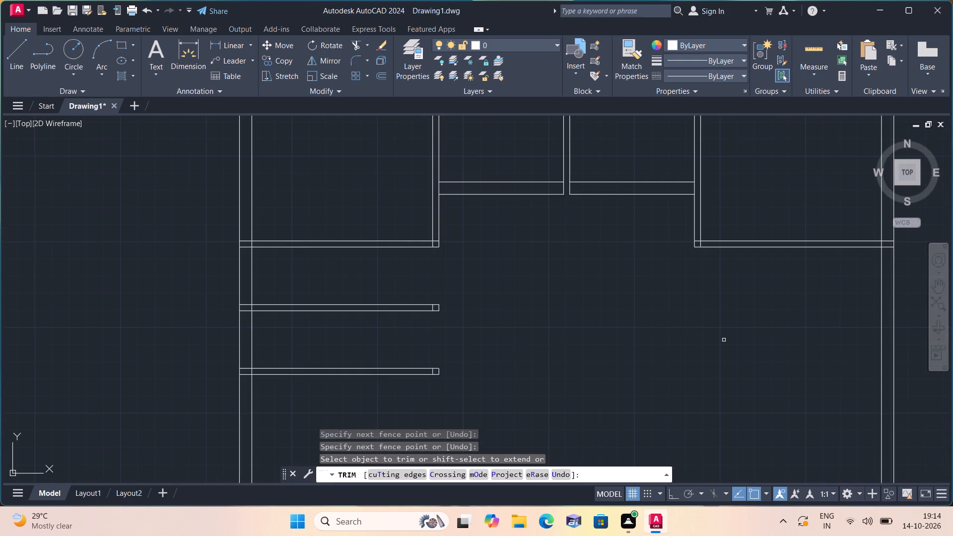
{"action": "key", "text": "space"}
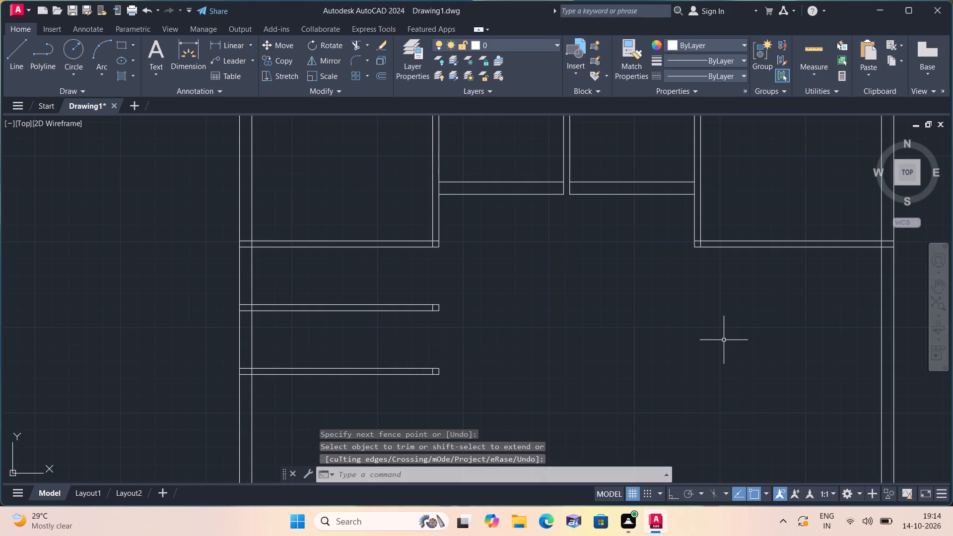
Offset the inner face of the left outer wall 4' inward.
{"action": "key", "text": "o"}
{"action": "type", "text": "ff"}
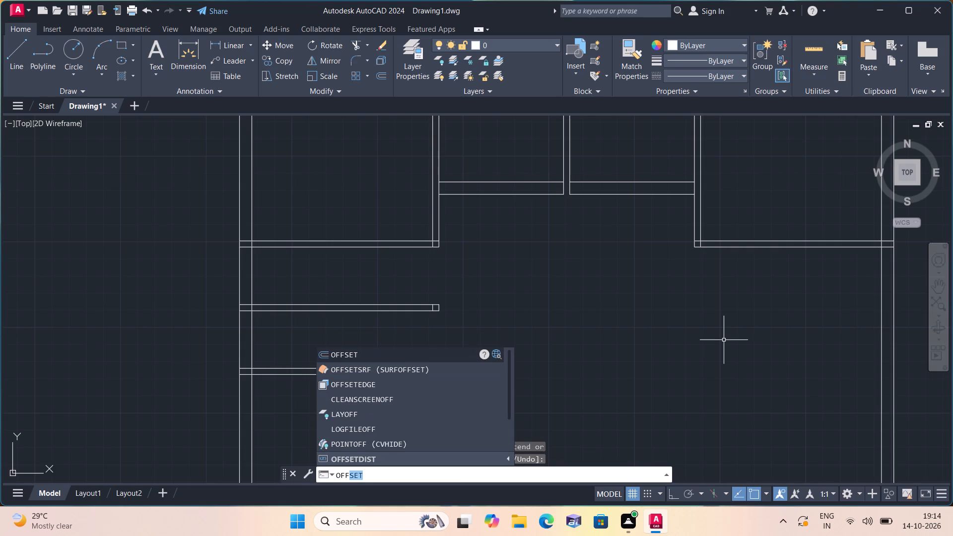
{"action": "key", "text": "space"}
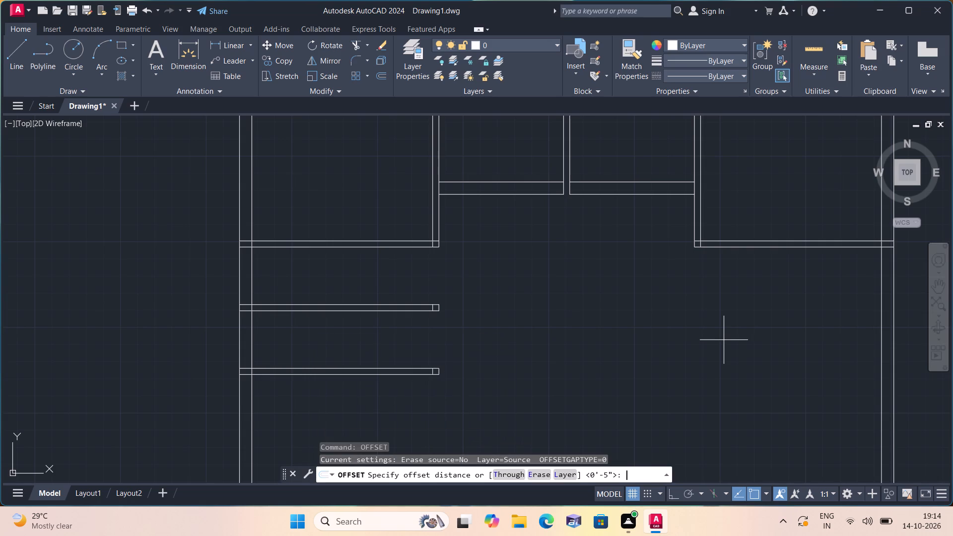
{"action": "type", "text": "4'"}
{"action": "key", "text": "space"}
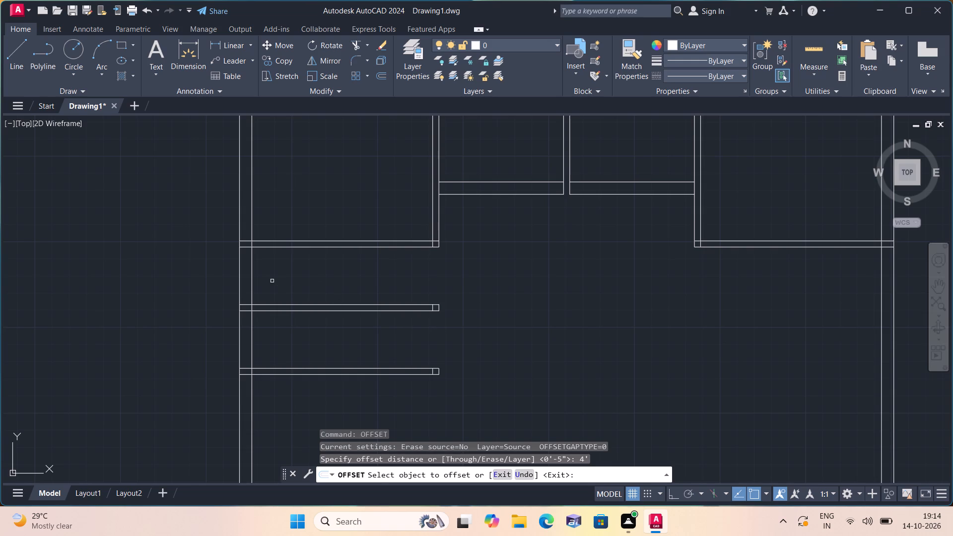
{"action": "left_click", "coordinate": [250, 265]}
{"action": "left_click", "coordinate": [322, 268]}
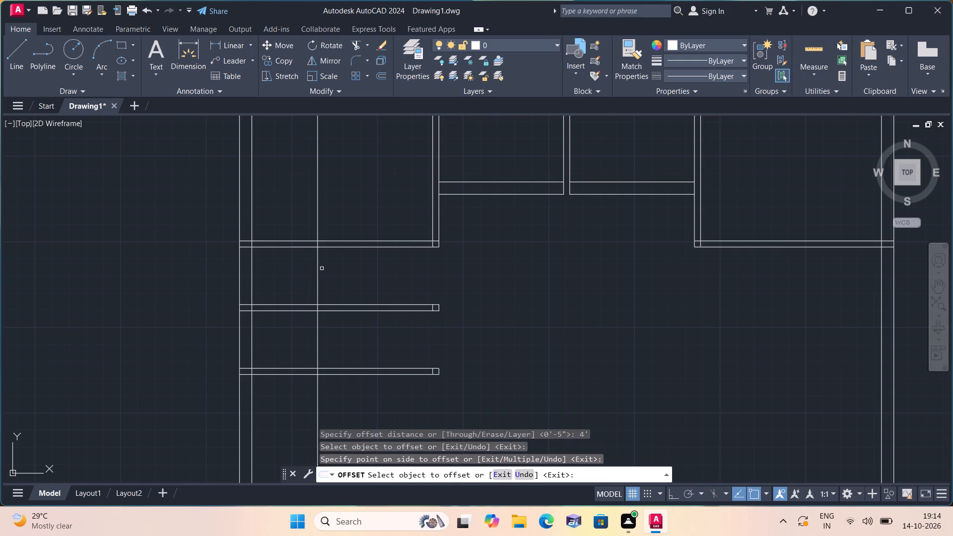
{"action": "scroll", "coordinate": [322, 268], "scroll_direction": "down", "scroll_amount": 1}
{"action": "key", "text": "space"}
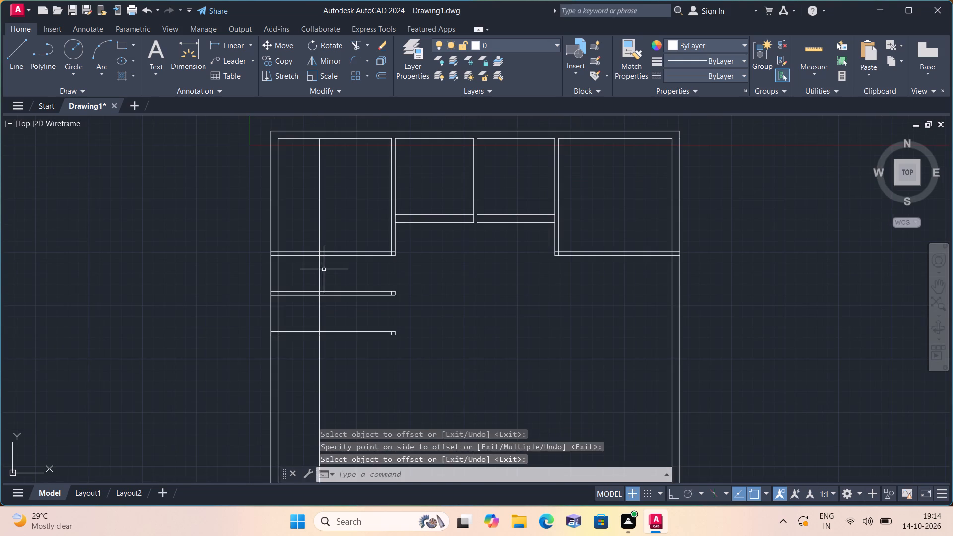
Offset the new vertical line 4.5" away from the left outer wall to form a vertical partition.
{"action": "key", "text": "space"}
{"action": "type", "text": "4.5\""}
{"action": "key", "text": "space"}
{"action": "scroll", "coordinate": [263, 280], "scroll_direction": "up", "scroll_amount": 1}
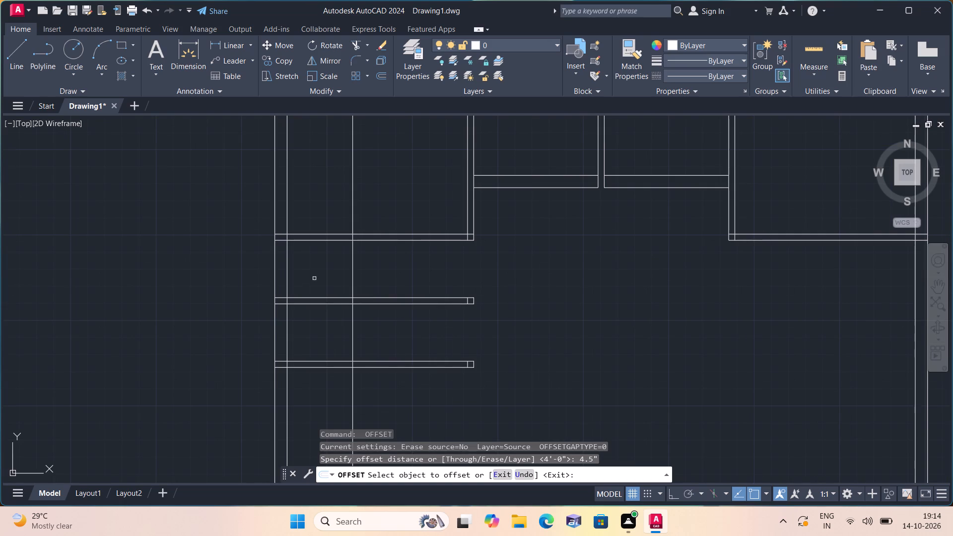
{"action": "left_click", "coordinate": [351, 285]}
{"action": "left_click", "coordinate": [395, 280]}
{"action": "scroll", "coordinate": [395, 280], "scroll_direction": "down", "scroll_amount": 1}
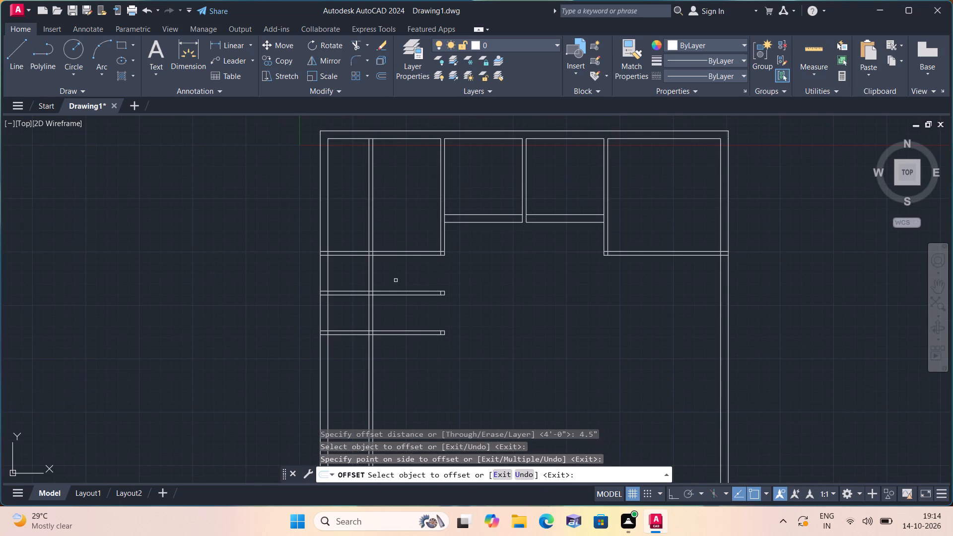
{"action": "key", "text": "space"}
Trim both lines of the new vertical partition out of the top-left room.
{"action": "type", "text": "trim"}
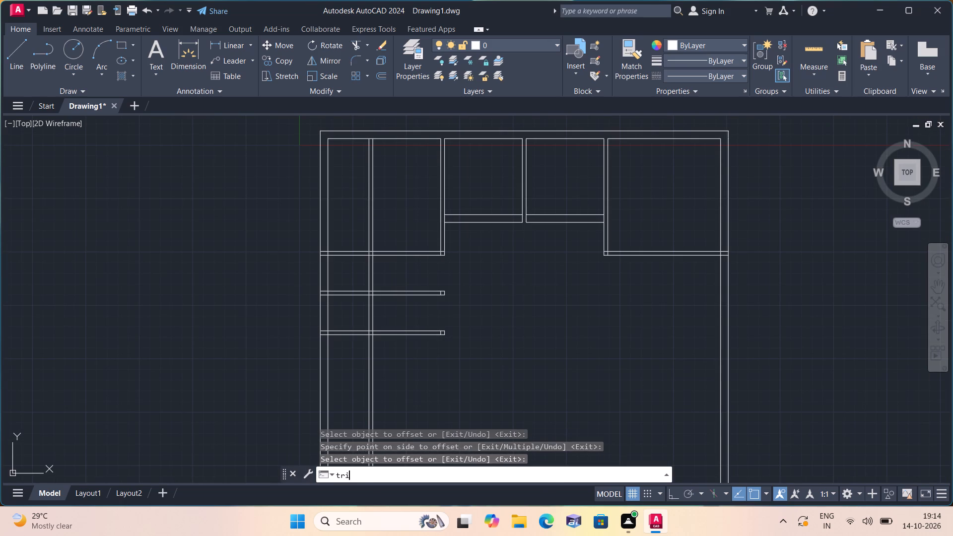
{"action": "key", "text": "space"}
{"action": "left_click", "coordinate": [381, 233]}
{"action": "left_click", "coordinate": [345, 207]}
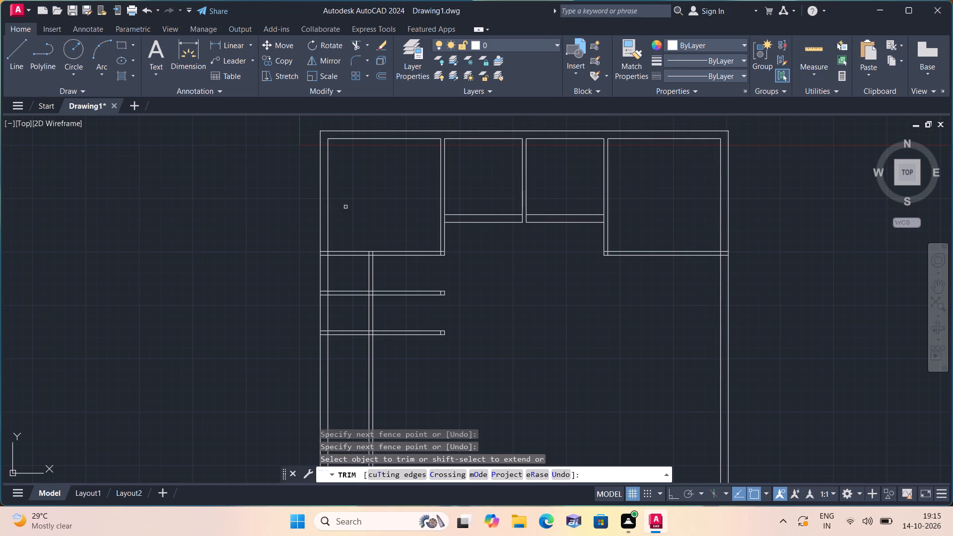
Trim both lines of the new vertical partition between the two left horizontal partitions and below the lower one.
{"action": "left_click", "coordinate": [368, 314]}
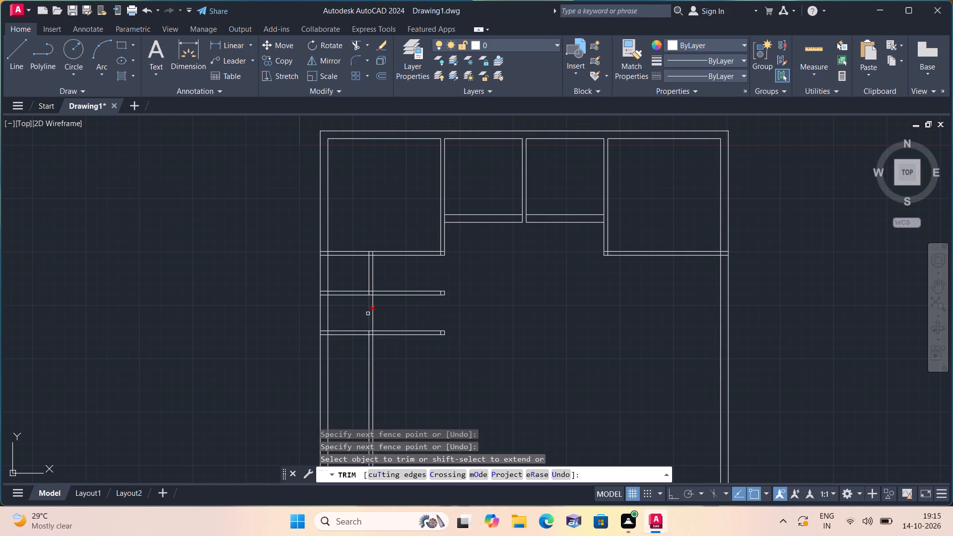
{"action": "left_click", "coordinate": [385, 314]}
{"action": "left_click", "coordinate": [375, 315]}
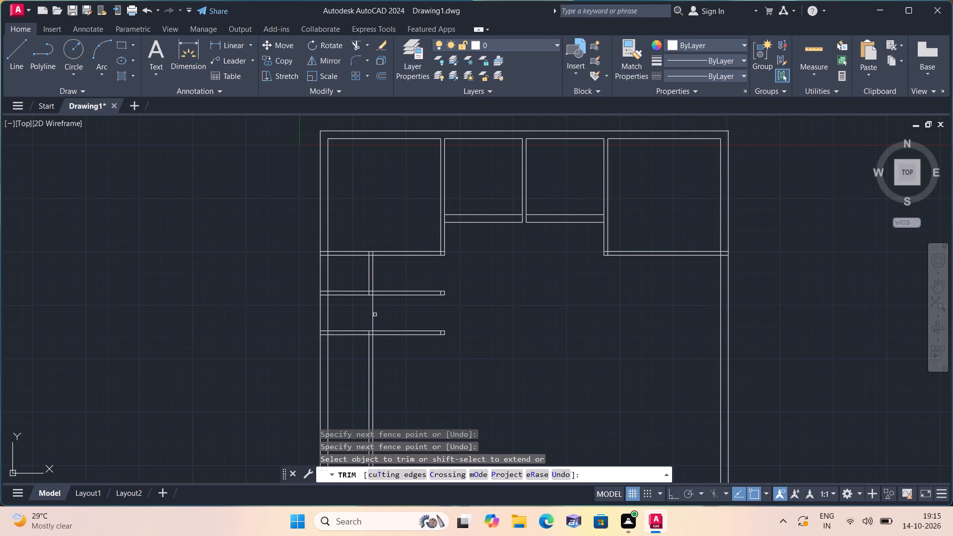
{"action": "left_click", "coordinate": [368, 314]}
{"action": "left_click", "coordinate": [379, 314]}
{"action": "left_click", "coordinate": [363, 359]}
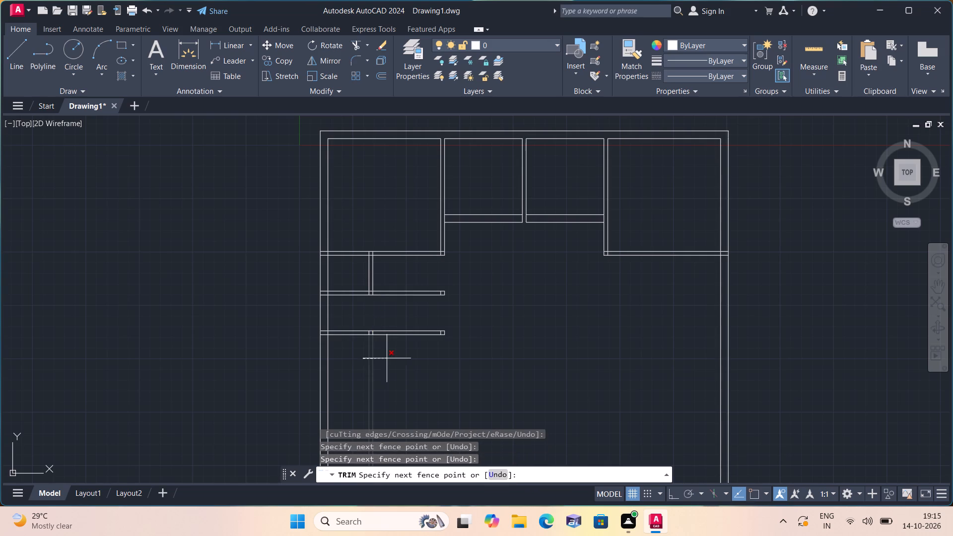
{"action": "left_click", "coordinate": [402, 358]}
{"action": "scroll", "coordinate": [402, 358], "scroll_direction": "down", "scroll_amount": 1}
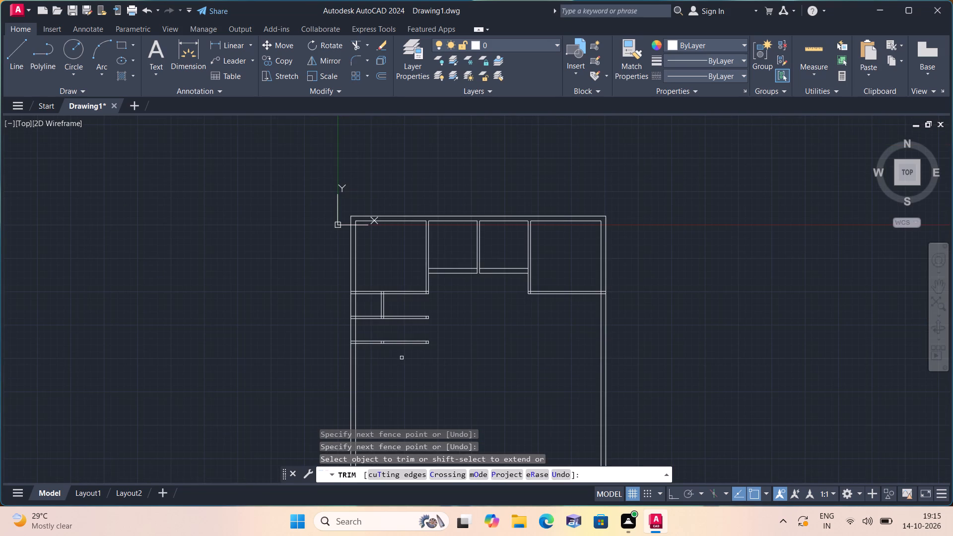
{"action": "scroll", "coordinate": [402, 358], "scroll_direction": "up", "scroll_amount": 2}
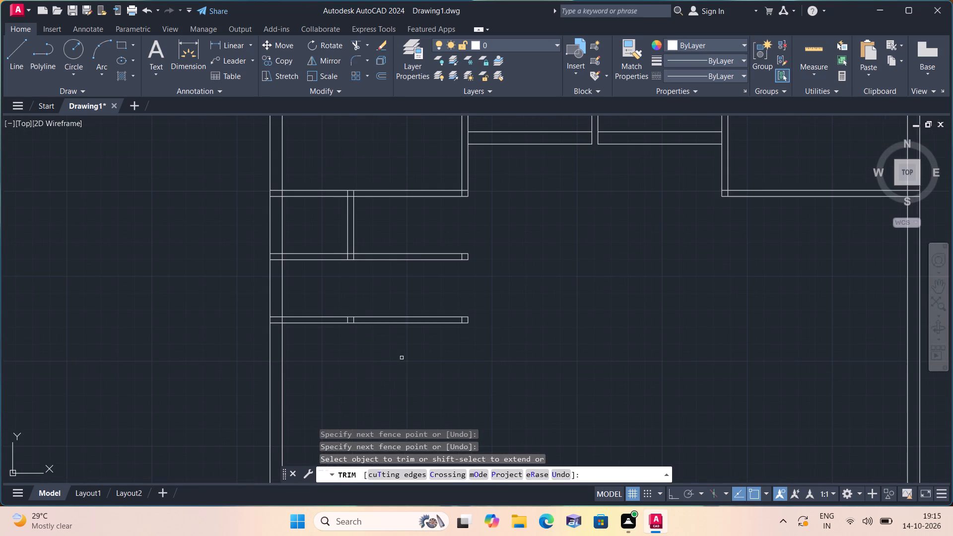
{"action": "key", "text": "space"}
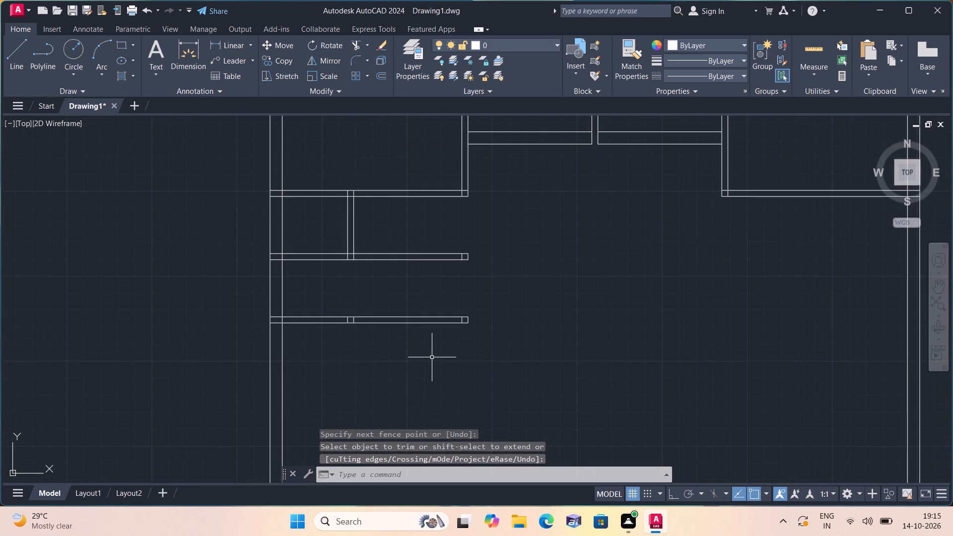
Offset the inner face of the left outer wall 6'11" inward.
{"action": "type", "text": "off"}
{"action": "key", "text": "space"}
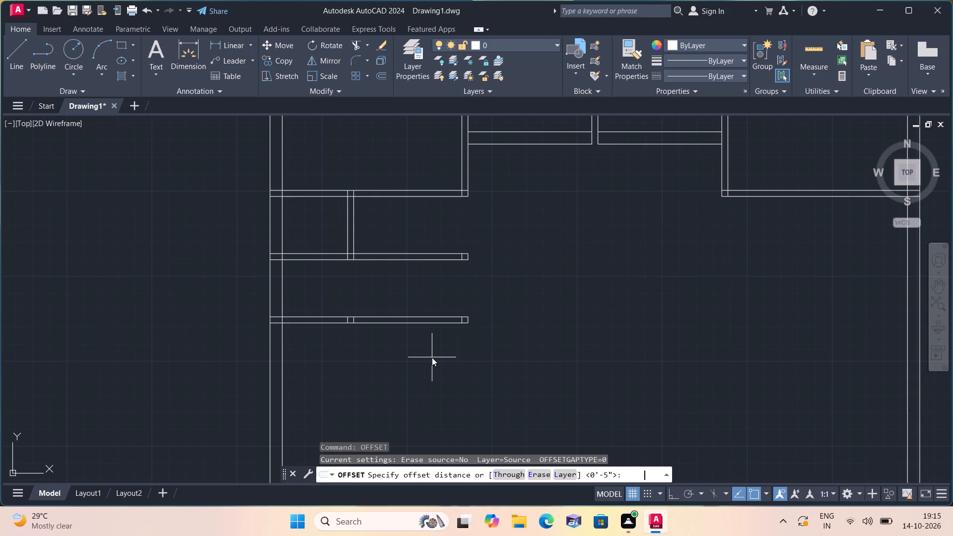
{"action": "type", "text": "6'11\""}
{"action": "key", "text": "space"}
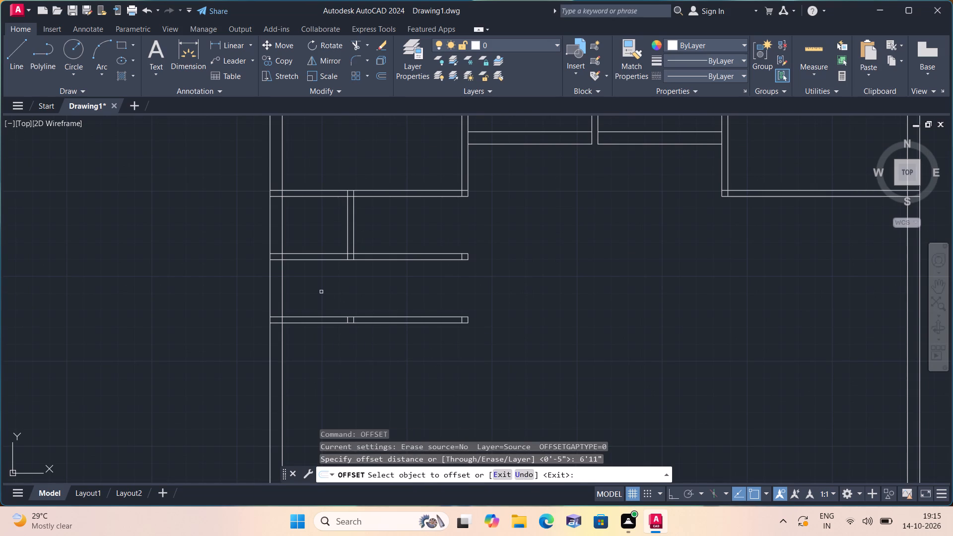
{"action": "left_click", "coordinate": [283, 281]}
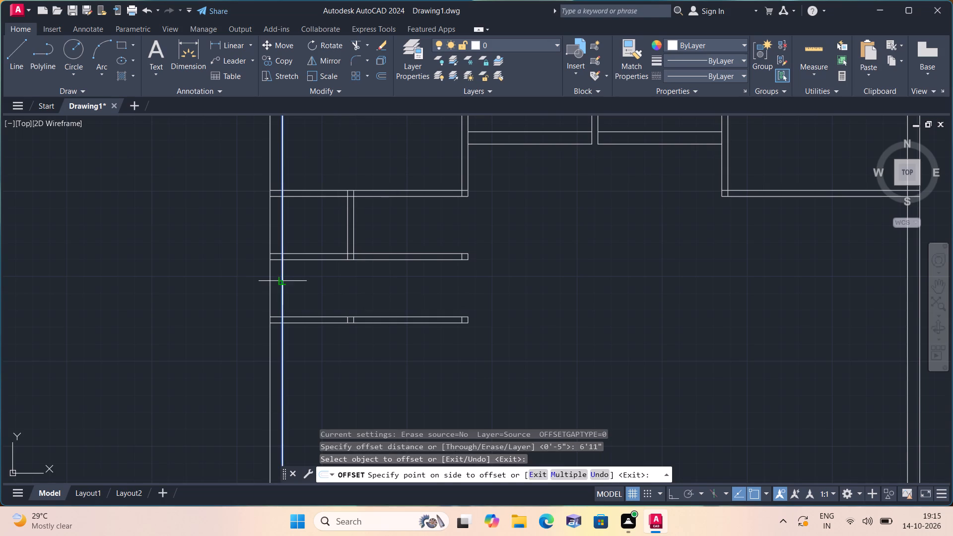
{"action": "left_click", "coordinate": [325, 278]}
{"action": "key", "text": "space"}
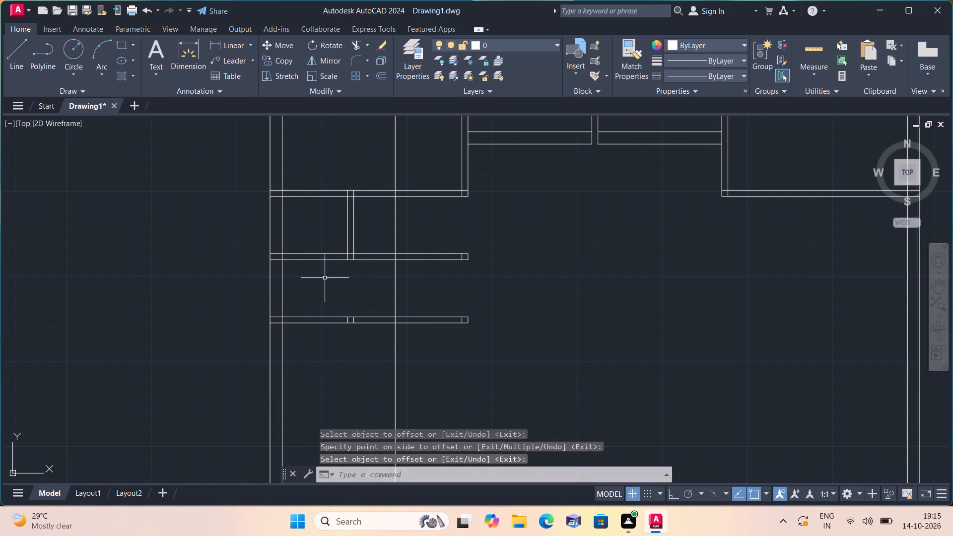
Offset the new vertical line 4.5" away from the left outer wall to form a second vertical partition.
{"action": "key", "text": "space"}
{"action": "type", "text": "4.5\""}
{"action": "key", "text": "space"}
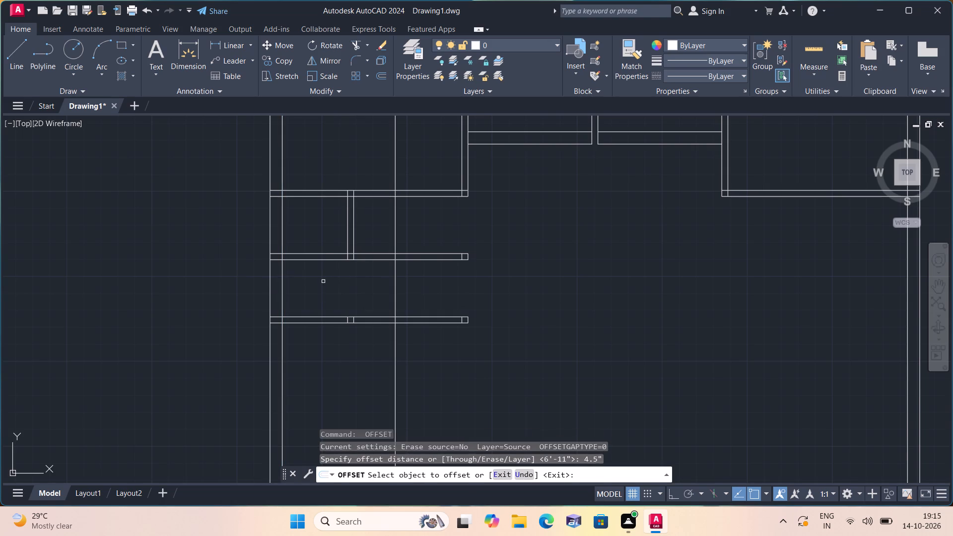
{"action": "left_click", "coordinate": [393, 296]}
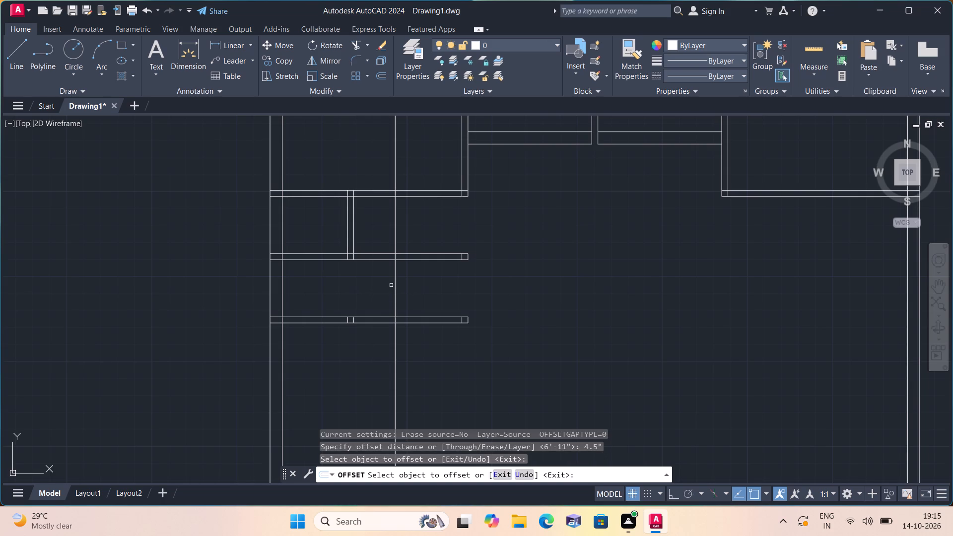
{"action": "left_click", "coordinate": [394, 288]}
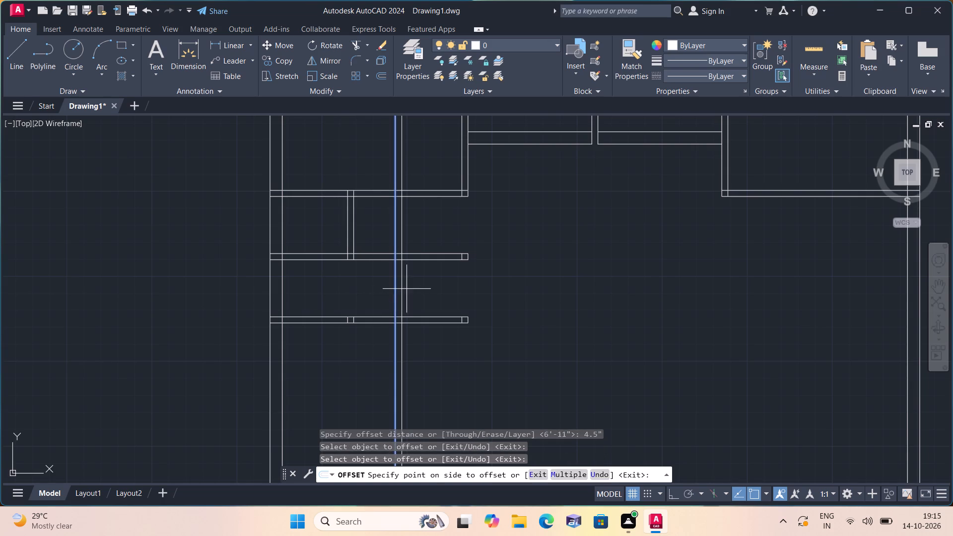
{"action": "left_click", "coordinate": [414, 290]}
{"action": "key", "text": "space"}
Trim the two left horizontal partitions where they extend beyond the new vertical partition into the central area.
{"action": "type", "text": "t"}
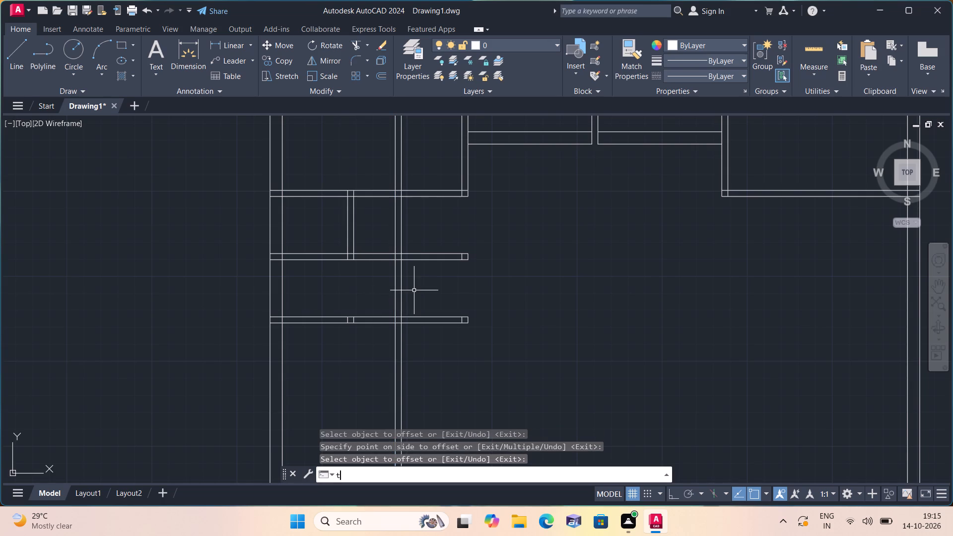
{"action": "type", "text": "rim"}
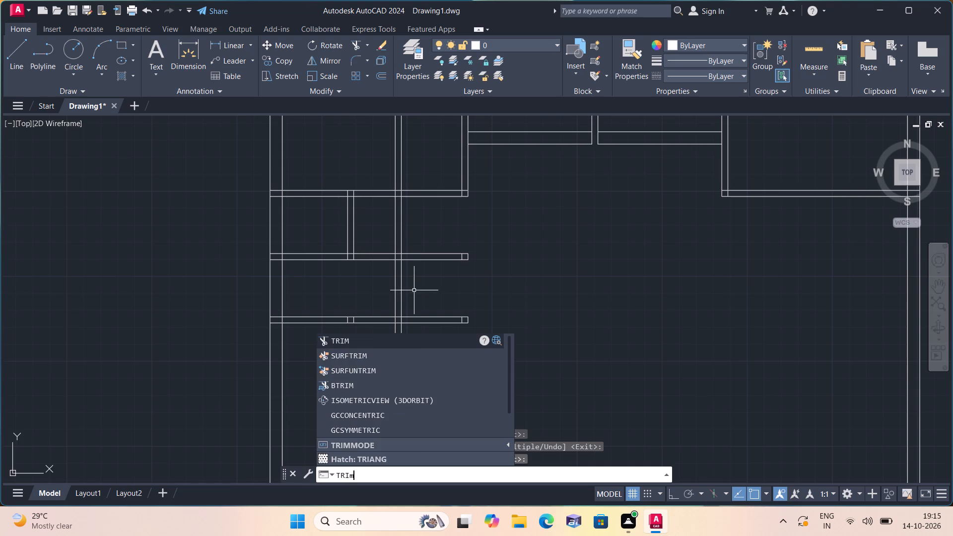
{"action": "key", "text": "space"}
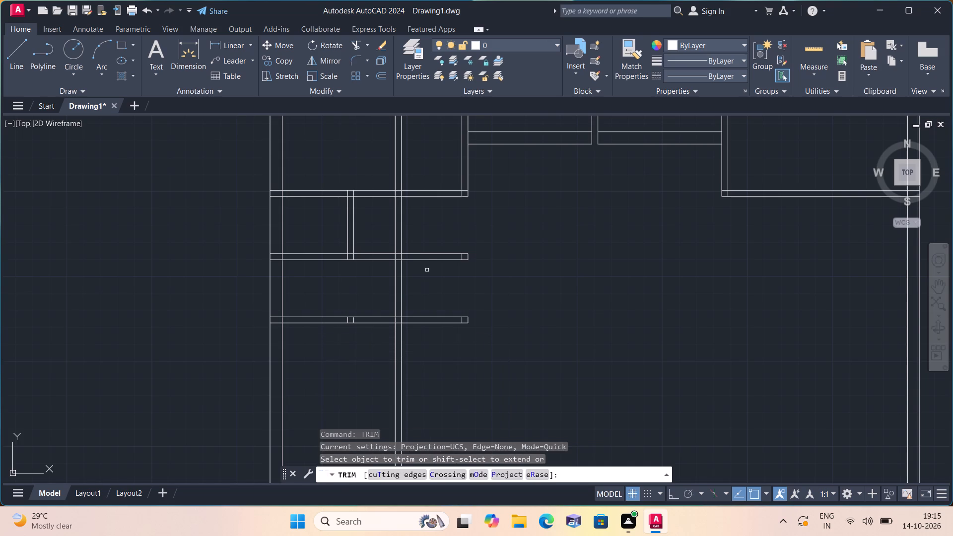
{"action": "left_click_drag", "start_coordinate": [426, 245], "coordinate": [445, 338]}
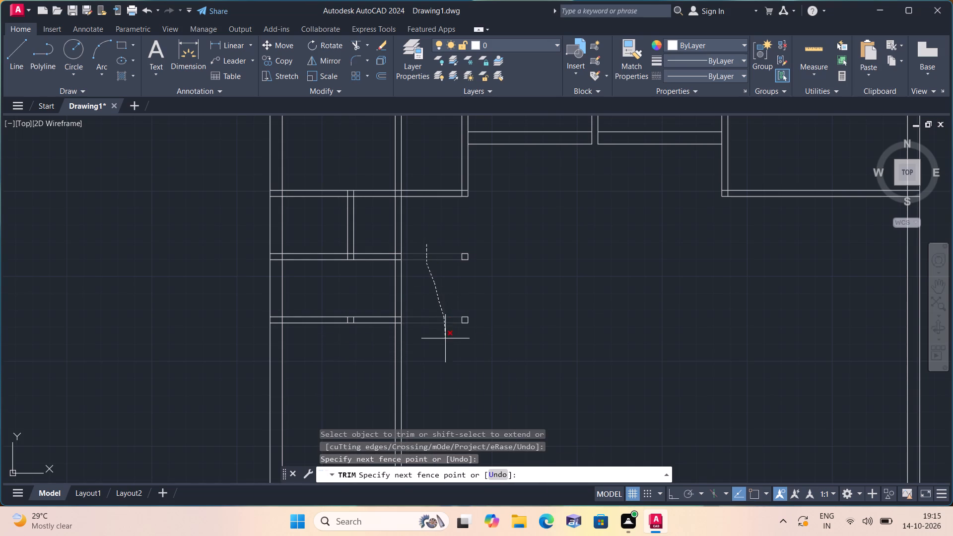
{"action": "left_click", "coordinate": [475, 311]}
{"action": "left_click", "coordinate": [457, 319]}
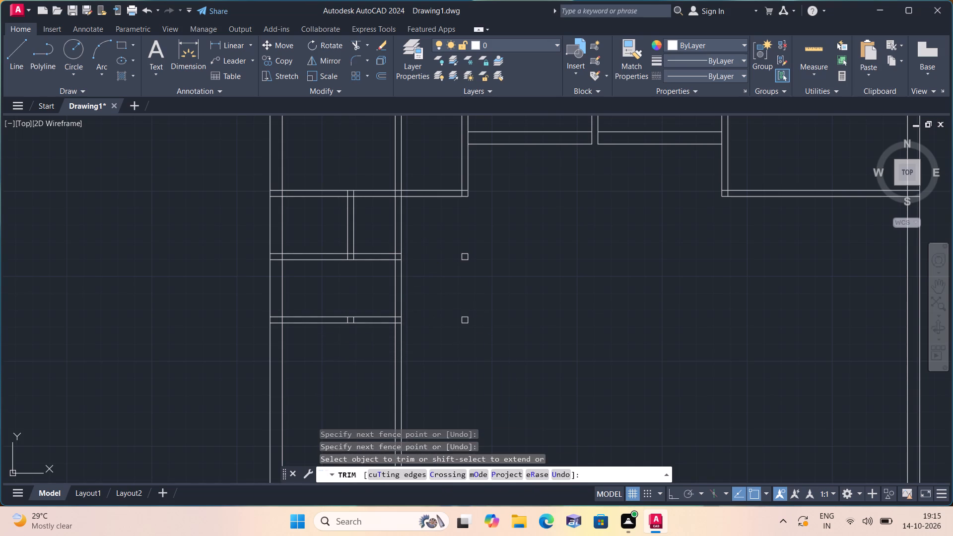
Trim the new vertical partition below the lower horizontal partition and out of the top-left room.
{"action": "left_click", "coordinate": [445, 319]}
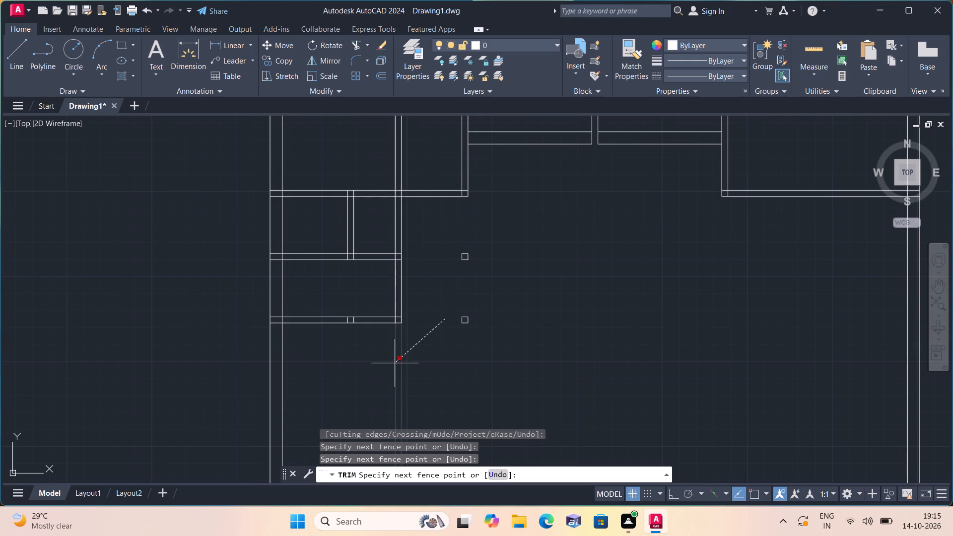
{"action": "left_click", "coordinate": [393, 364]}
{"action": "scroll", "coordinate": [393, 364], "scroll_direction": "down", "scroll_amount": 1}
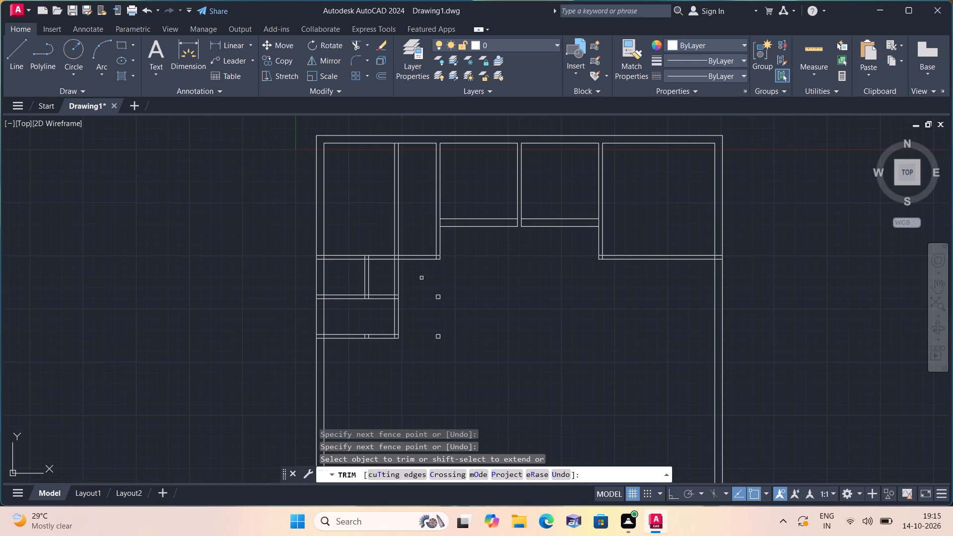
{"action": "left_click", "coordinate": [411, 210]}
{"action": "left_click", "coordinate": [376, 221]}
{"action": "key", "text": "Escape"}
Erase the two small leftover partition-end squares beside the left compartments.
{"action": "scroll", "coordinate": [416, 289], "scroll_direction": "up", "scroll_amount": 1}
{"action": "left_click", "coordinate": [427, 286]}
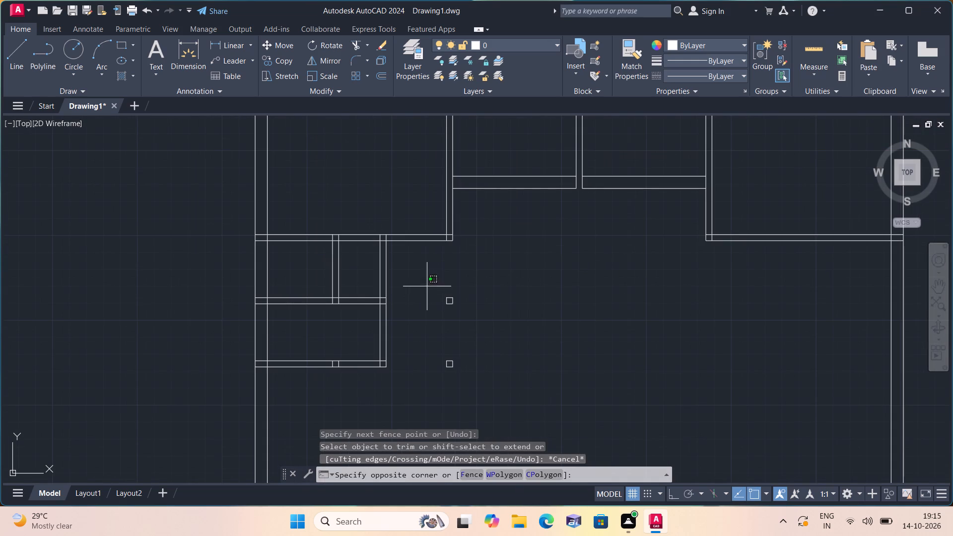
{"action": "left_click", "coordinate": [502, 407]}
{"action": "key", "text": "Delete"}
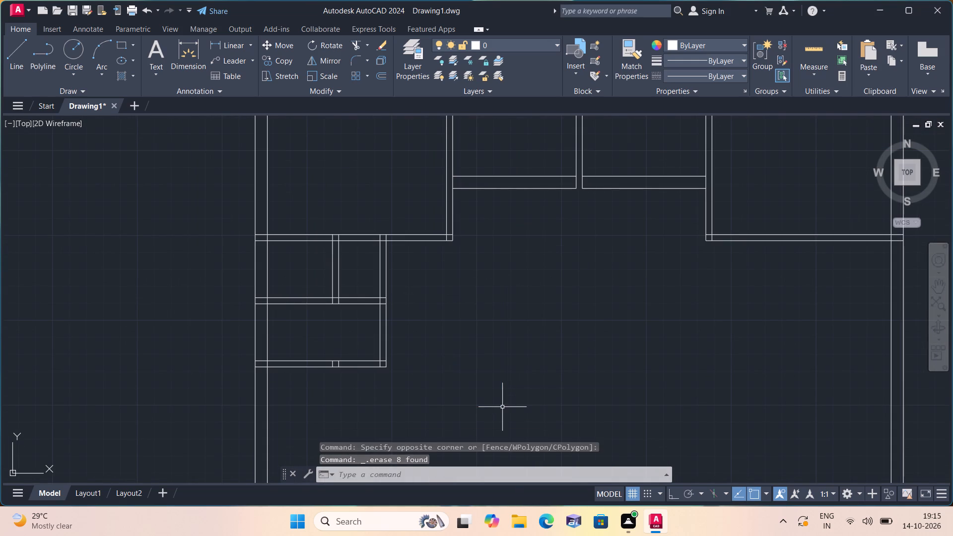
Offset the outer side lines of the two middle top rooms 3'5" inward, one from each side.
{"action": "scroll", "coordinate": [471, 386], "scroll_direction": "down", "scroll_amount": 1}
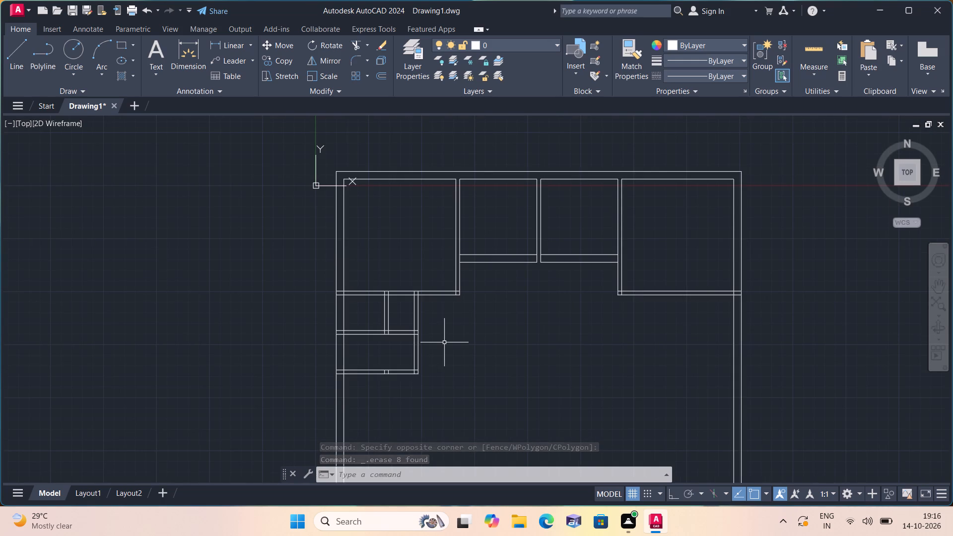
{"action": "scroll", "coordinate": [443, 348], "scroll_direction": "up", "scroll_amount": 1}
{"action": "middle_click_drag", "start_coordinate": [457, 348], "coordinate": [434, 319]}
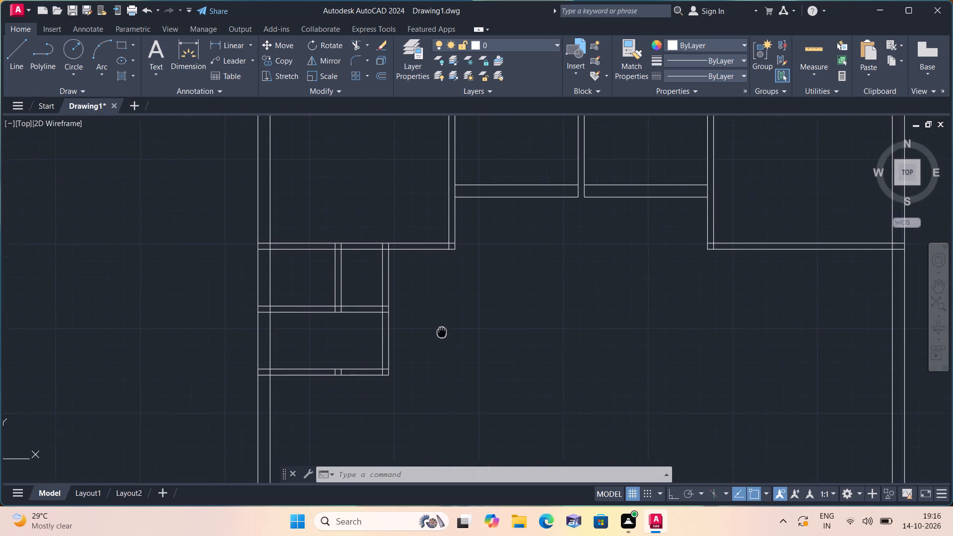
{"action": "middle_click_drag", "start_coordinate": [443, 330], "coordinate": [453, 364]}
{"action": "scroll", "coordinate": [455, 362], "scroll_direction": "down", "scroll_amount": 1}
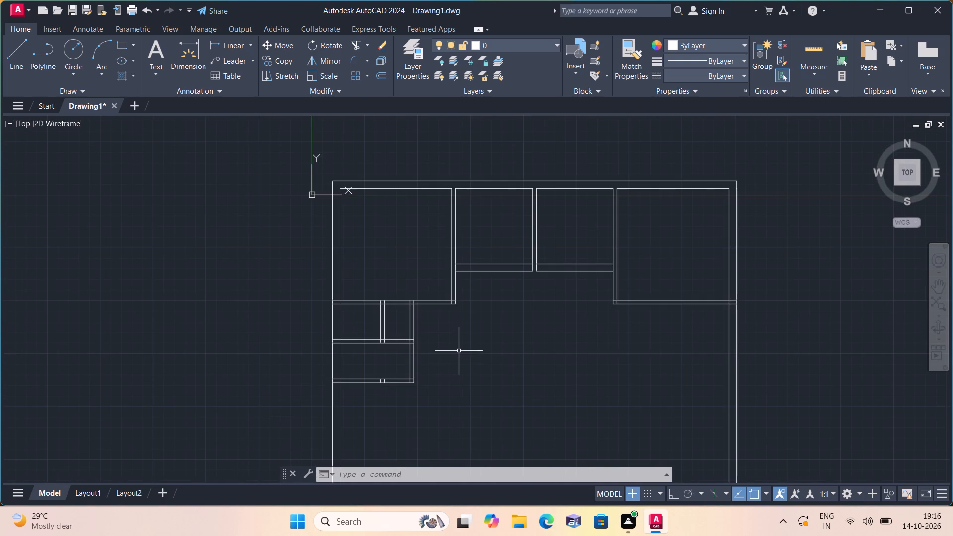
{"action": "type", "text": "off 3'5\""}
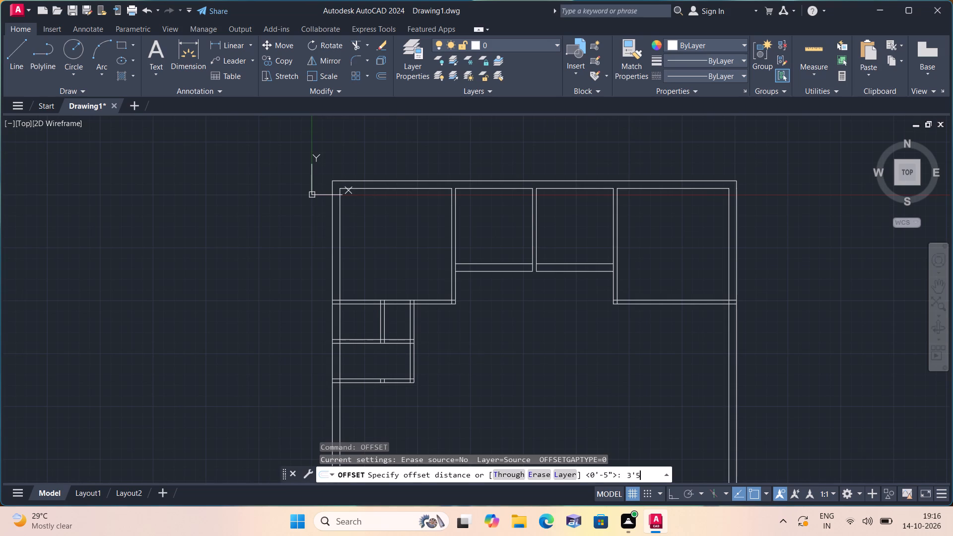
{"action": "key", "text": "space"}
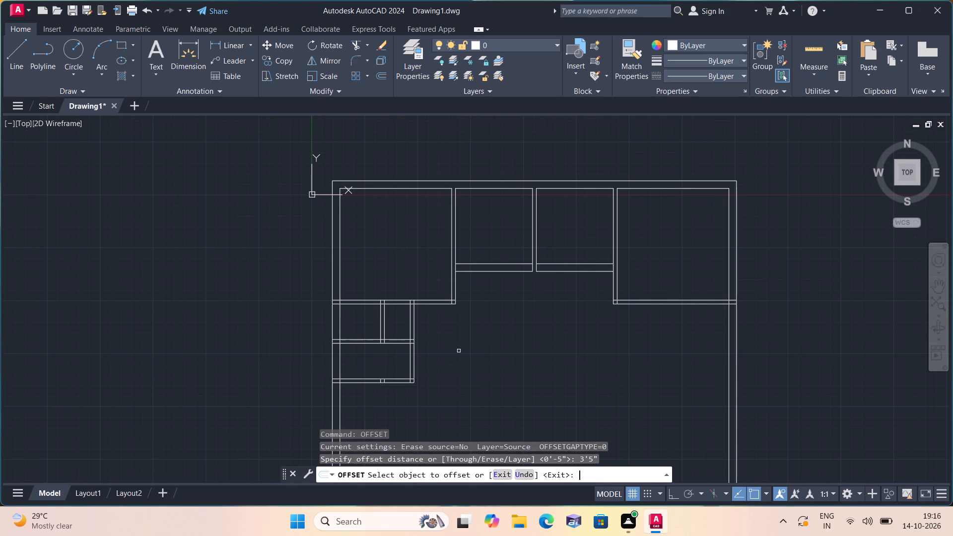
{"action": "scroll", "coordinate": [459, 351], "scroll_direction": "down", "scroll_amount": 1}
{"action": "scroll", "coordinate": [489, 321], "scroll_direction": "up", "scroll_amount": 1}
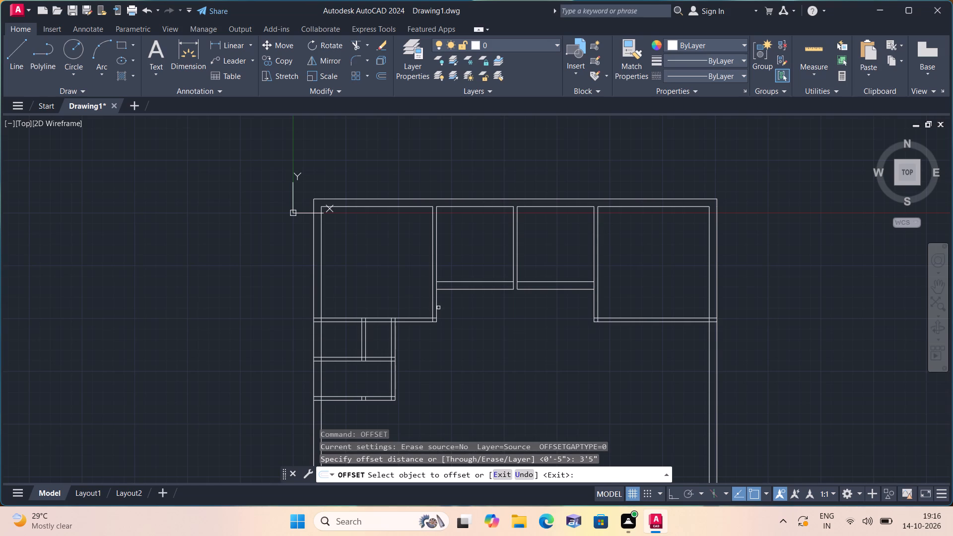
{"action": "left_click", "coordinate": [438, 307]}
{"action": "left_click", "coordinate": [467, 308]}
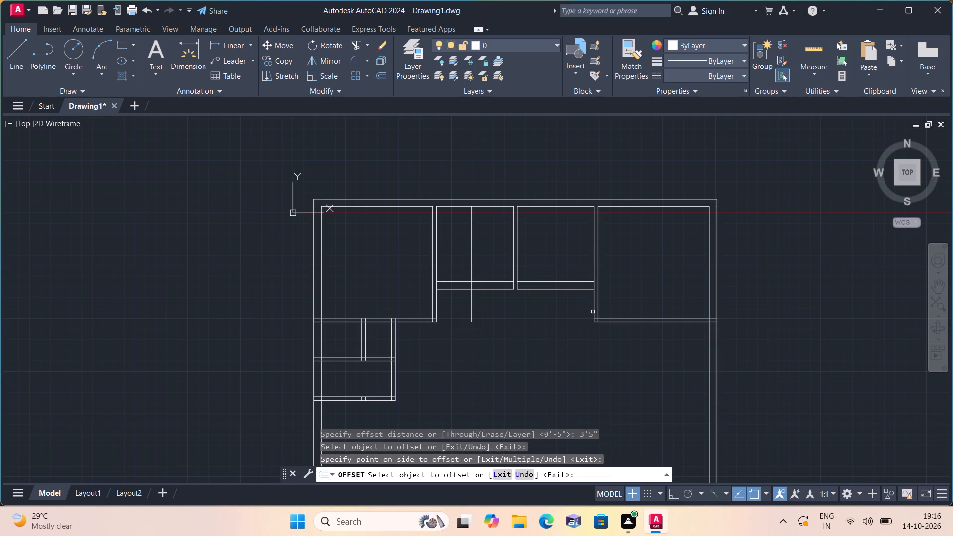
{"action": "left_click", "coordinate": [593, 312]}
{"action": "left_click", "coordinate": [526, 318]}
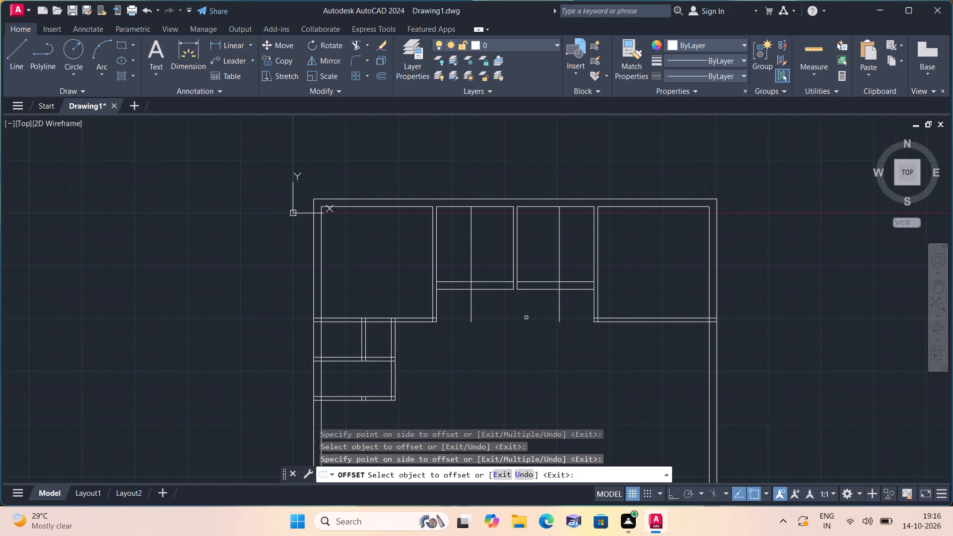
{"action": "key", "text": "space"}
Offset the two new vertical lines in the middle top rooms 9" inward, toward the partition between the rooms.
{"action": "key", "text": "space"}
{"action": "type", "text": "9\""}
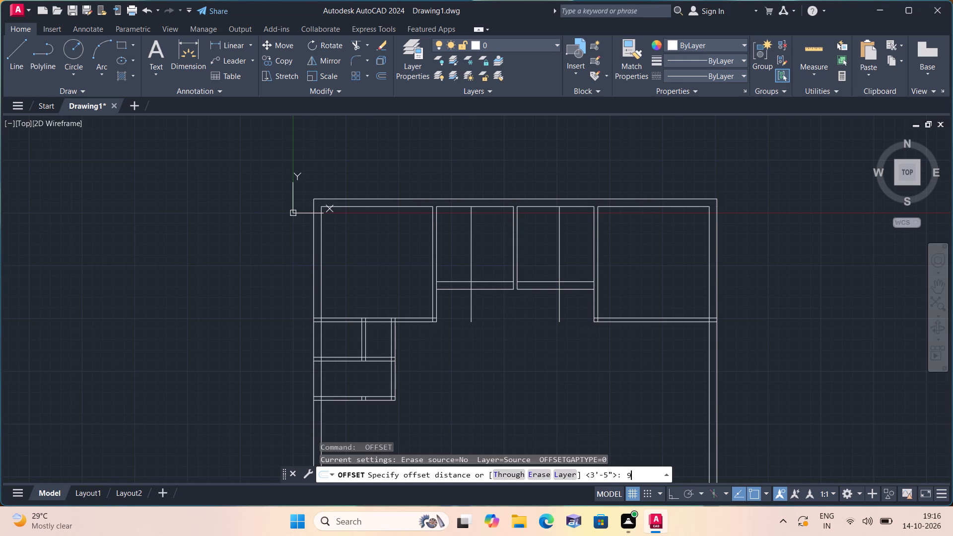
{"action": "key", "text": "space"}
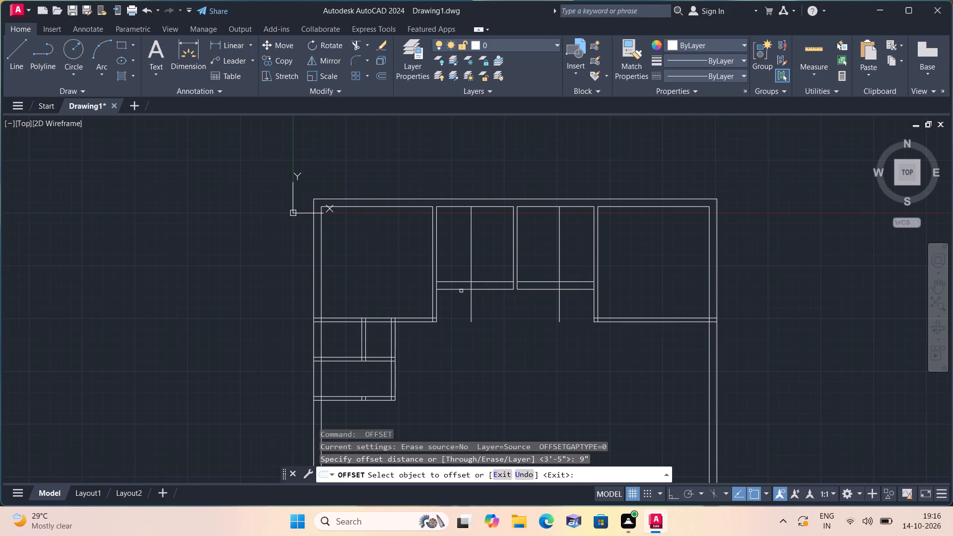
{"action": "left_click", "coordinate": [472, 306]}
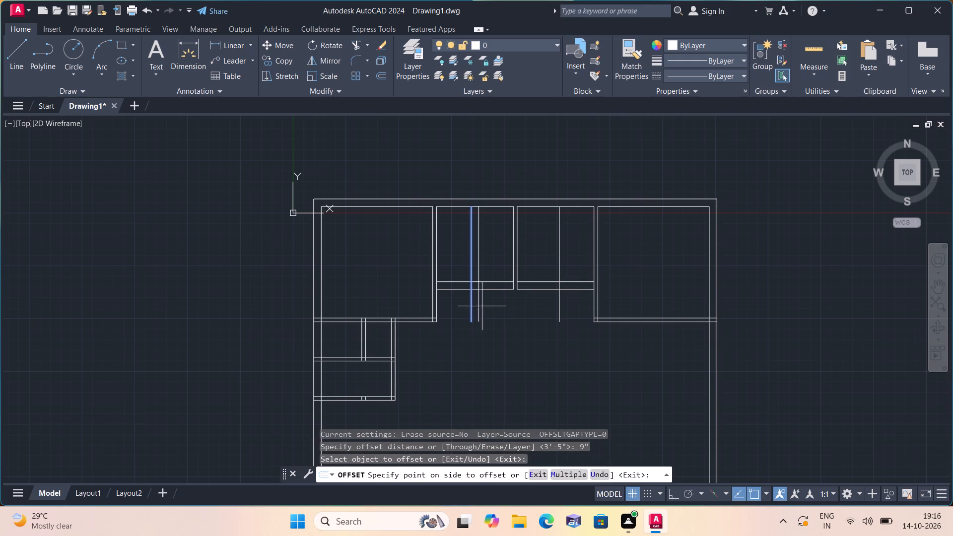
{"action": "left_click", "coordinate": [503, 306]}
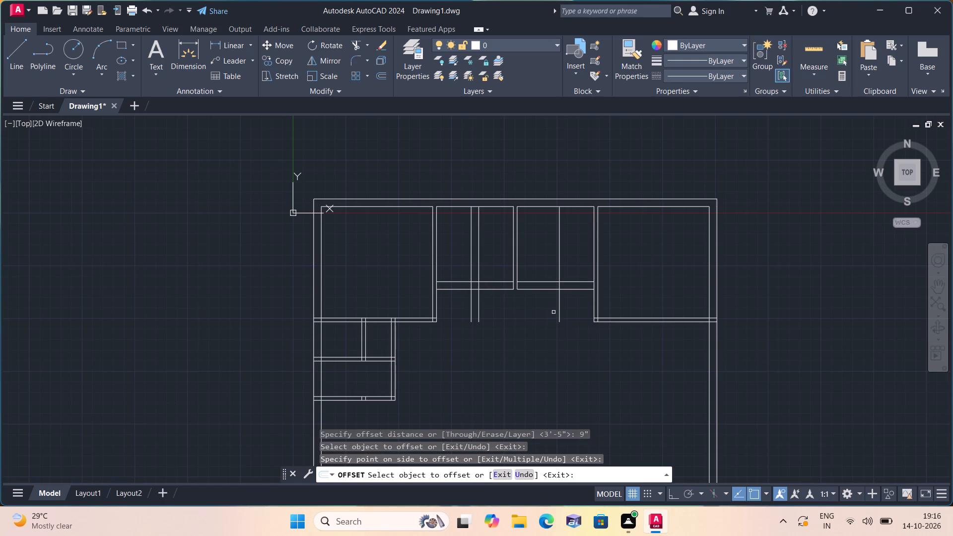
{"action": "left_click", "coordinate": [557, 314]}
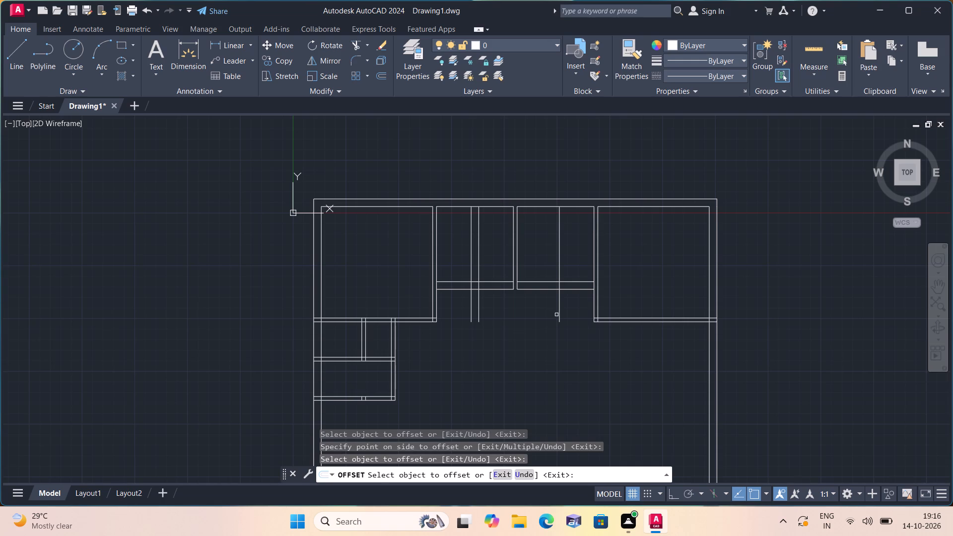
{"action": "left_click", "coordinate": [559, 318]}
{"action": "left_click", "coordinate": [523, 313]}
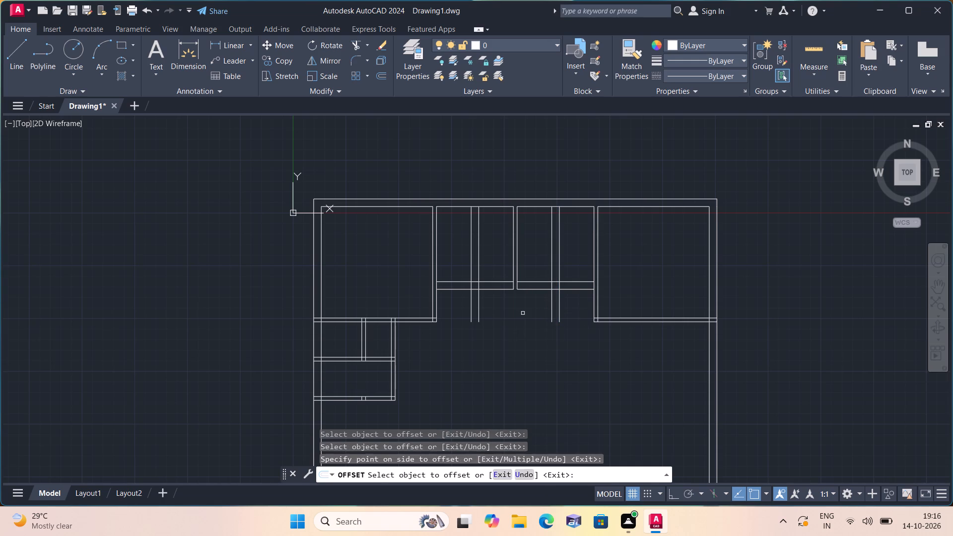
{"action": "key", "text": "Escape"}
Trim the new vertical wall lines out of both middle top rooms, and trim the horizontal wall outside them on both sides.
{"action": "type", "text": "trrim"}
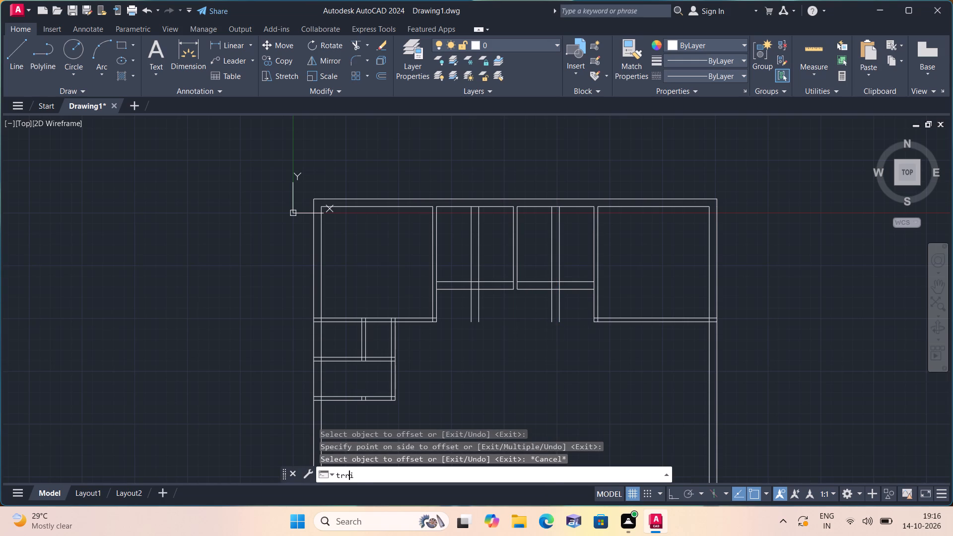
{"action": "key", "text": "space"}
{"action": "left_click", "coordinate": [486, 265]}
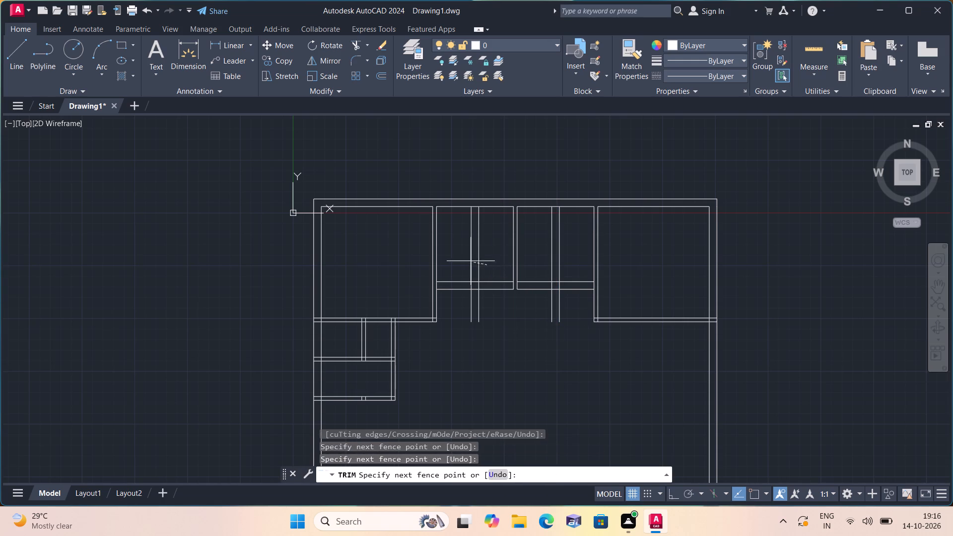
{"action": "left_click", "coordinate": [463, 255]}
{"action": "left_click", "coordinate": [462, 262]}
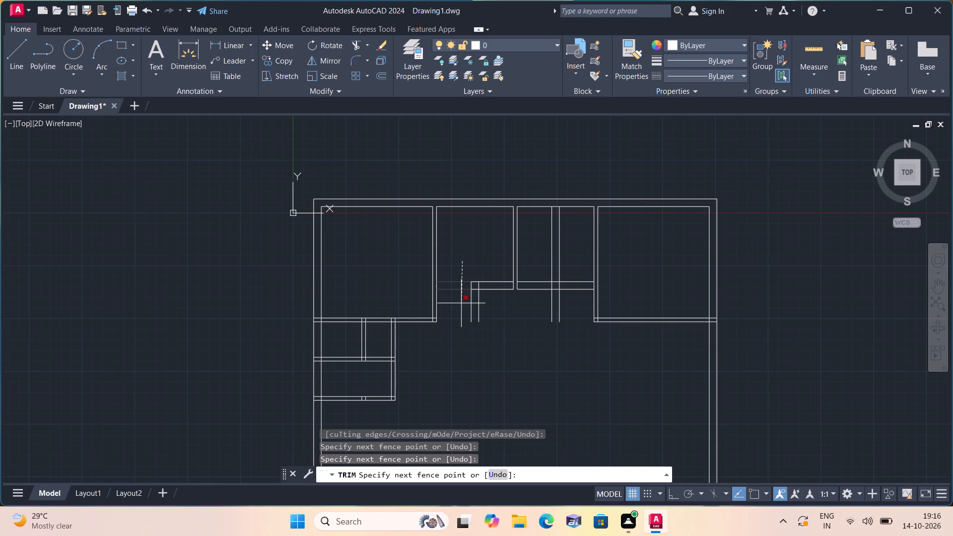
{"action": "left_click", "coordinate": [461, 304]}
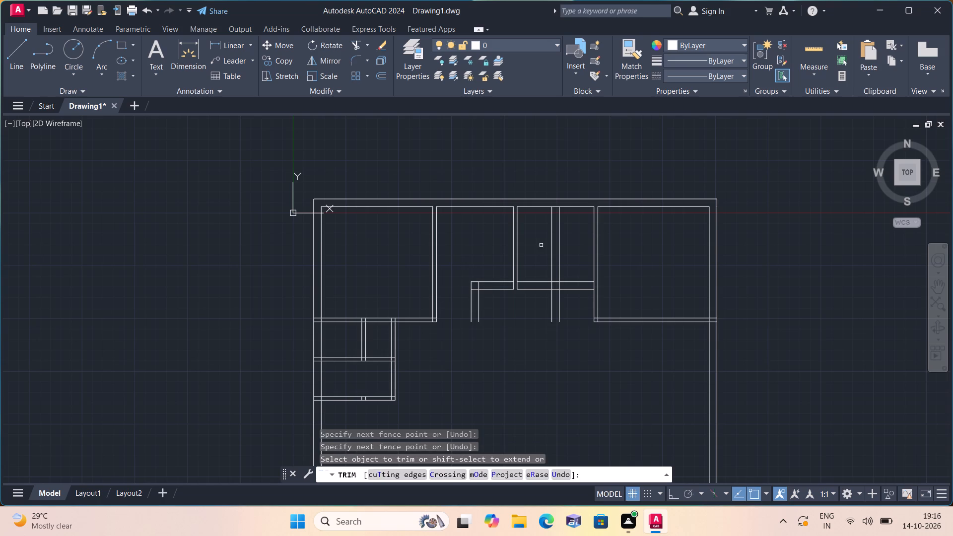
{"action": "left_click", "coordinate": [550, 245]}
{"action": "left_click", "coordinate": [564, 252]}
{"action": "left_click", "coordinate": [537, 253]}
{"action": "left_click", "coordinate": [577, 265]}
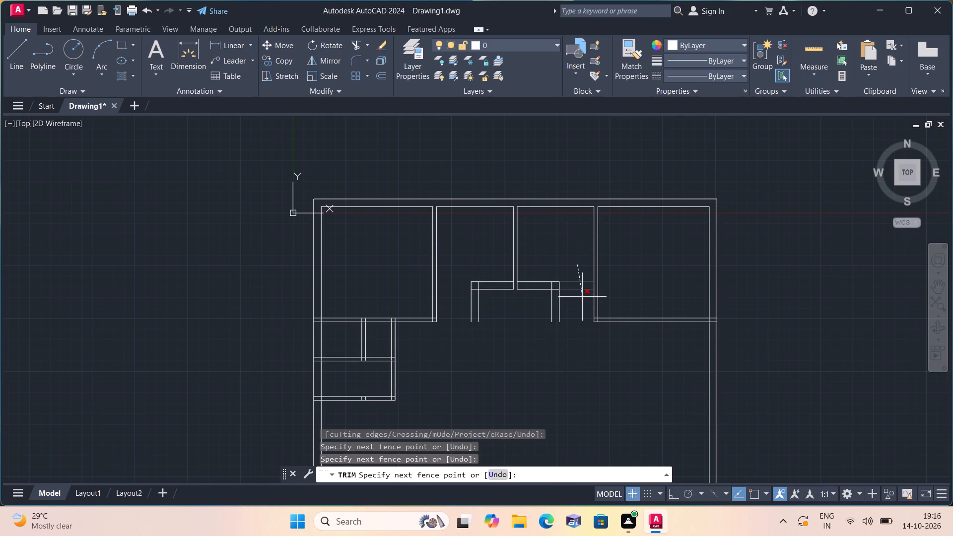
{"action": "left_click", "coordinate": [582, 297]}
Trim the overlapping lines at both wall corners and the central partition's ends within the horizontal wall's thickness.
{"action": "scroll", "coordinate": [521, 283], "scroll_direction": "up", "scroll_amount": 3}
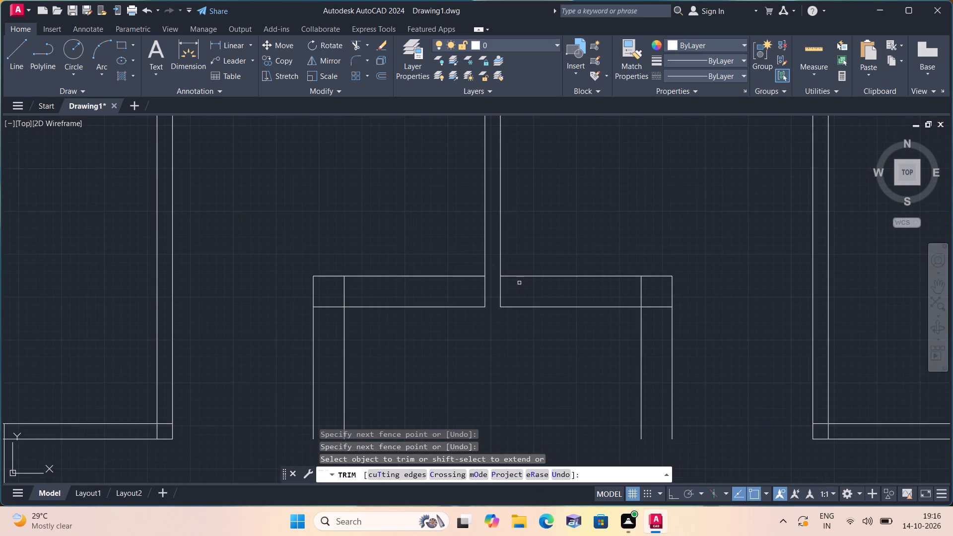
{"action": "left_click", "coordinate": [517, 286]}
{"action": "left_click", "coordinate": [472, 289]}
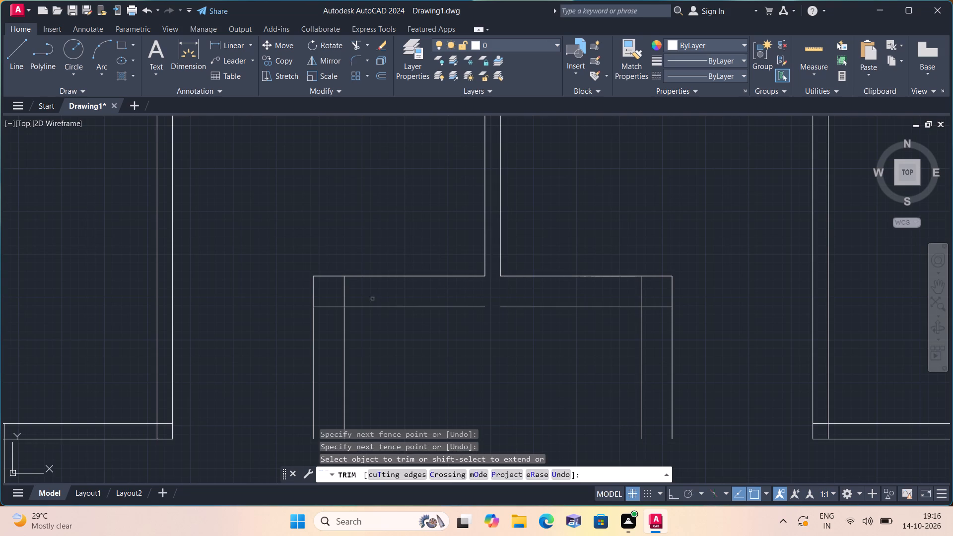
{"action": "left_click", "coordinate": [344, 301]}
{"action": "left_click", "coordinate": [321, 308]}
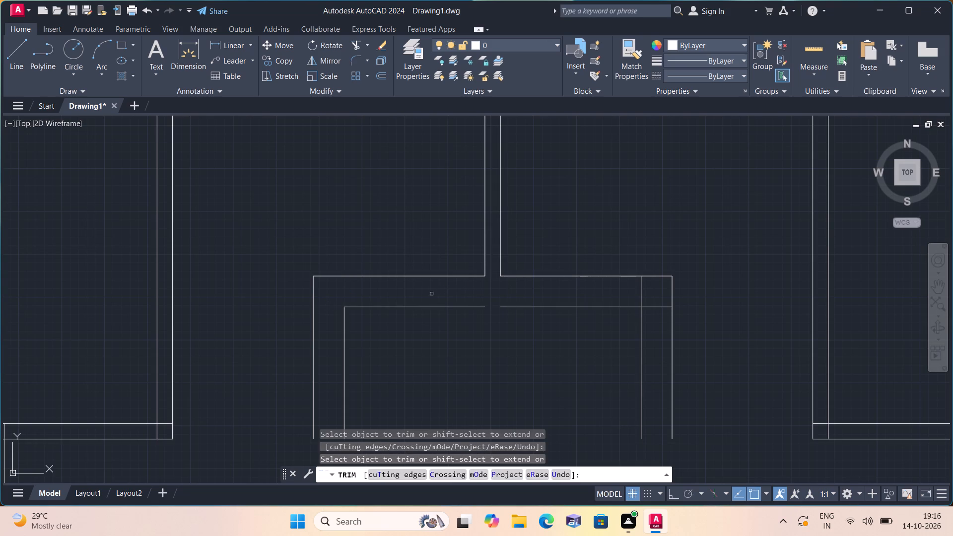
{"action": "left_click", "coordinate": [643, 297]}
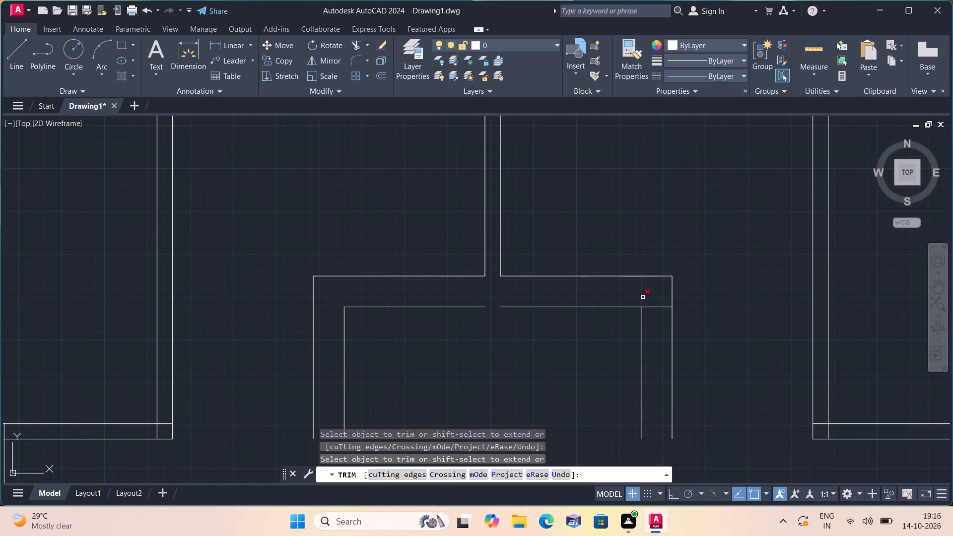
{"action": "left_click", "coordinate": [651, 311]}
{"action": "left_click", "coordinate": [653, 302]}
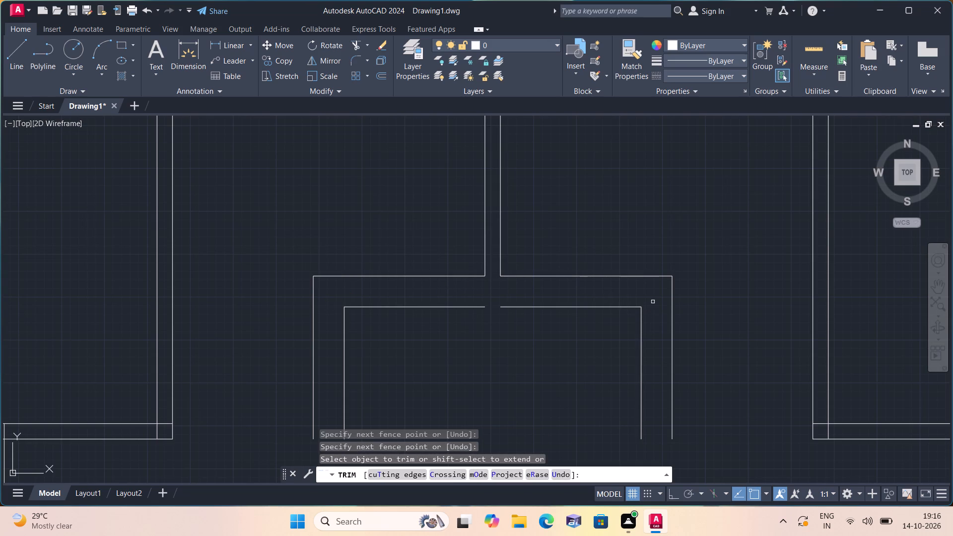
{"action": "key", "text": "Escape"}
Draw a short line closing the gap in the horizontal wall's lower line beneath the central partition.
{"action": "scroll", "coordinate": [653, 302], "scroll_direction": "down", "scroll_amount": 1}
{"action": "key", "text": "l"}
{"action": "key", "text": "space"}
{"action": "scroll", "coordinate": [547, 315], "scroll_direction": "up", "scroll_amount": 1}
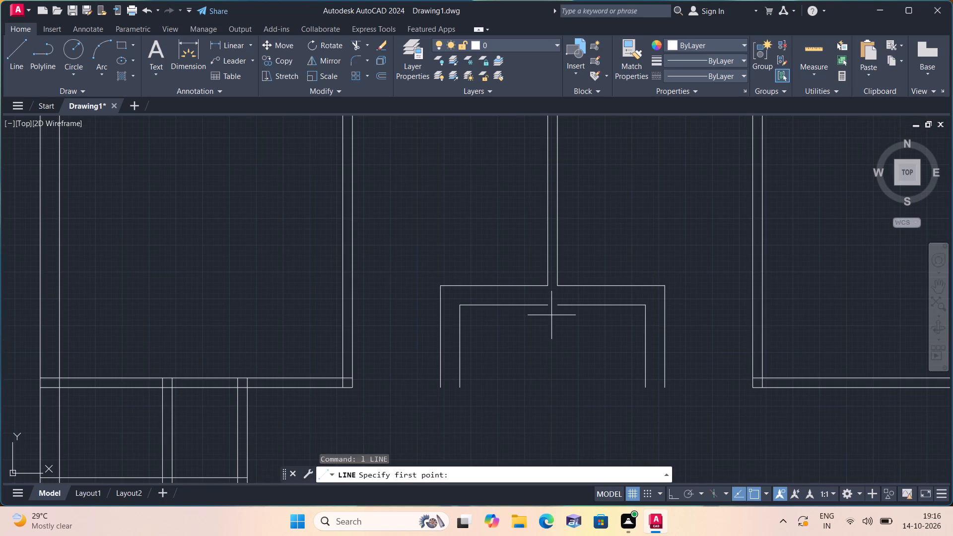
{"action": "scroll", "coordinate": [547, 315], "scroll_direction": "up", "scroll_amount": 2}
{"action": "left_click", "coordinate": [556, 282]}
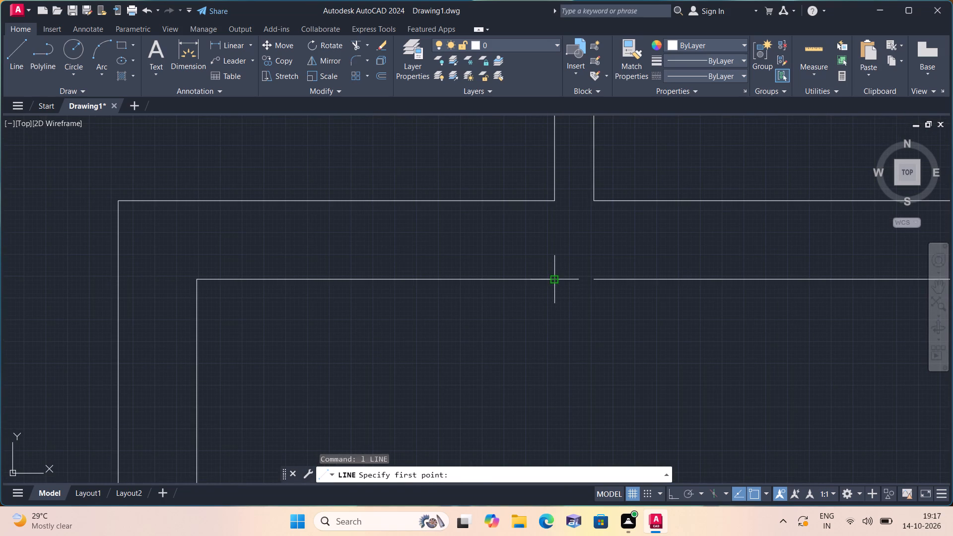
{"action": "left_click", "coordinate": [592, 278]}
{"action": "key", "text": "space"}
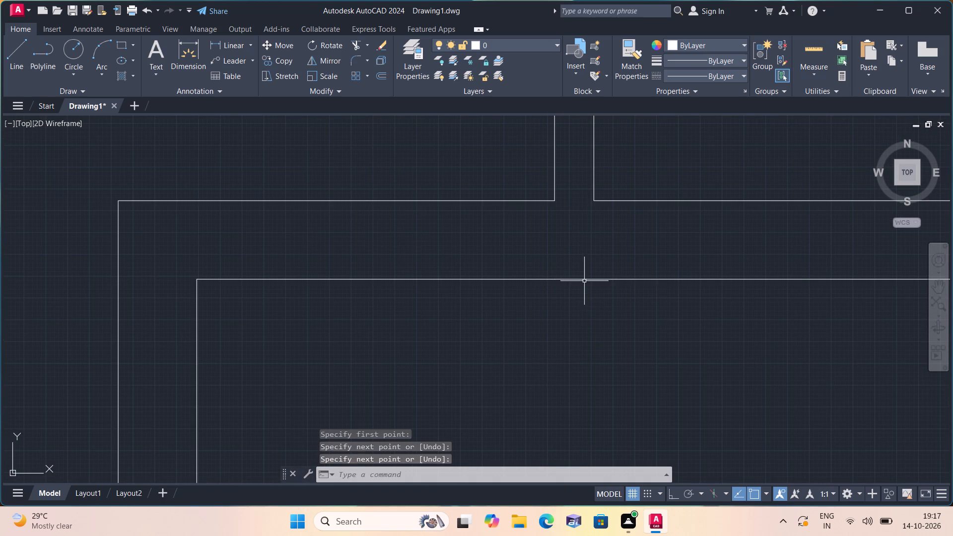
With Ortho on, draw a vertical line straight down from the left wall's outer end, well past the left compartments.
{"action": "key", "text": "F8"}
{"action": "scroll", "coordinate": [597, 311], "scroll_direction": "down", "scroll_amount": 2}
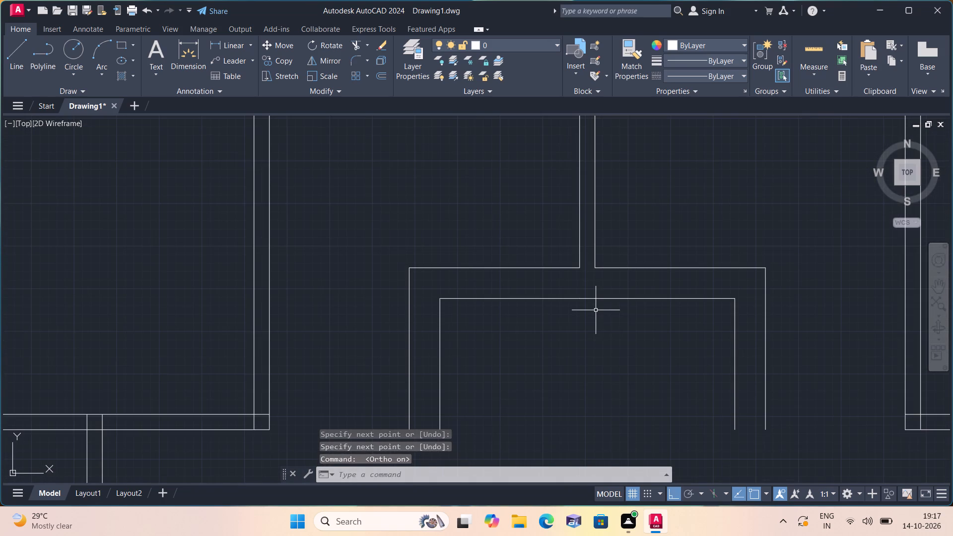
{"action": "scroll", "coordinate": [572, 322], "scroll_direction": "down", "scroll_amount": 1}
{"action": "middle_click_drag", "start_coordinate": [568, 322], "coordinate": [566, 215]}
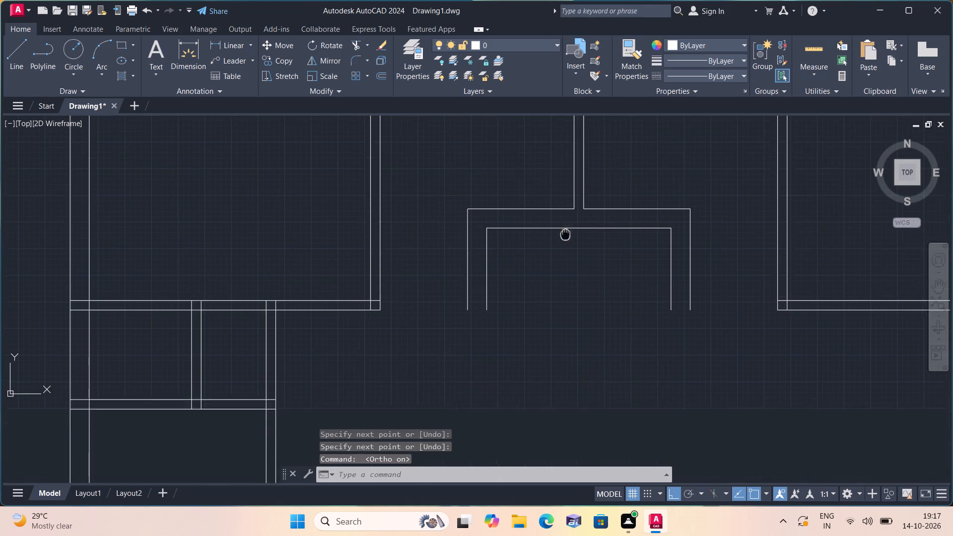
{"action": "middle_click_drag", "start_coordinate": [566, 215], "coordinate": [566, 215]}
{"action": "key", "text": "l"}
{"action": "key", "text": "space"}
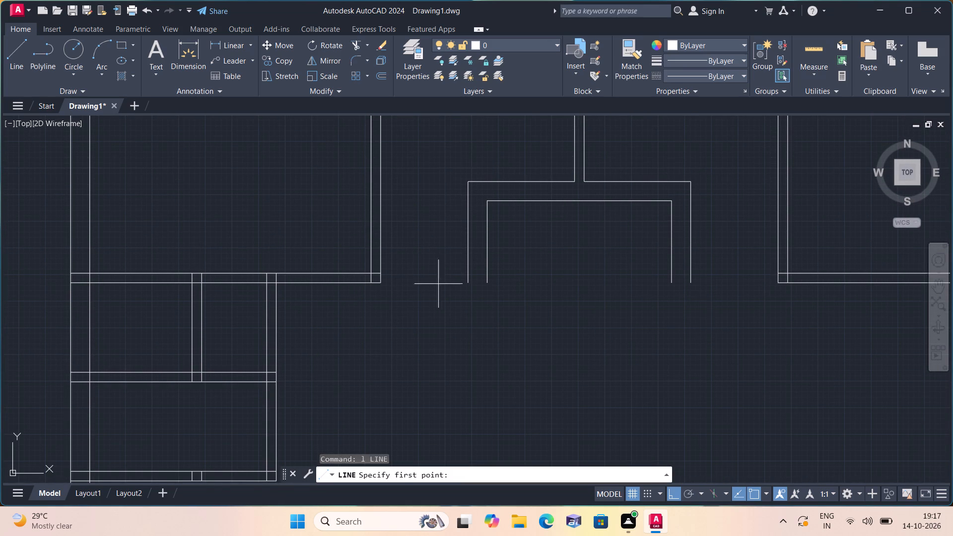
{"action": "left_click", "coordinate": [468, 284]}
{"action": "middle_click_drag", "start_coordinate": [469, 355], "coordinate": [457, 301]}
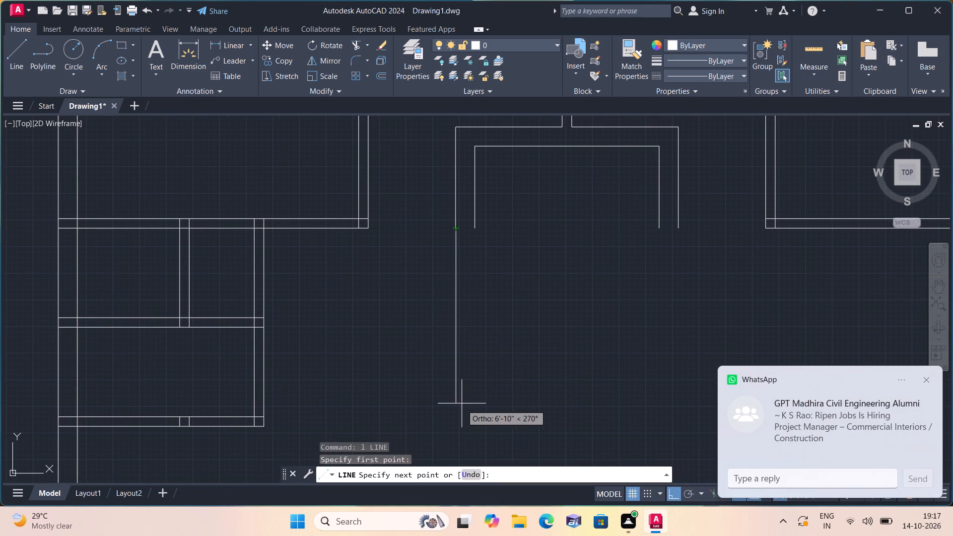
{"action": "middle_click_drag", "start_coordinate": [459, 404], "coordinate": [459, 305]}
{"action": "middle_click_drag", "start_coordinate": [441, 428], "coordinate": [461, 272]}
{"action": "scroll", "coordinate": [441, 428], "scroll_direction": "down", "scroll_amount": 1}
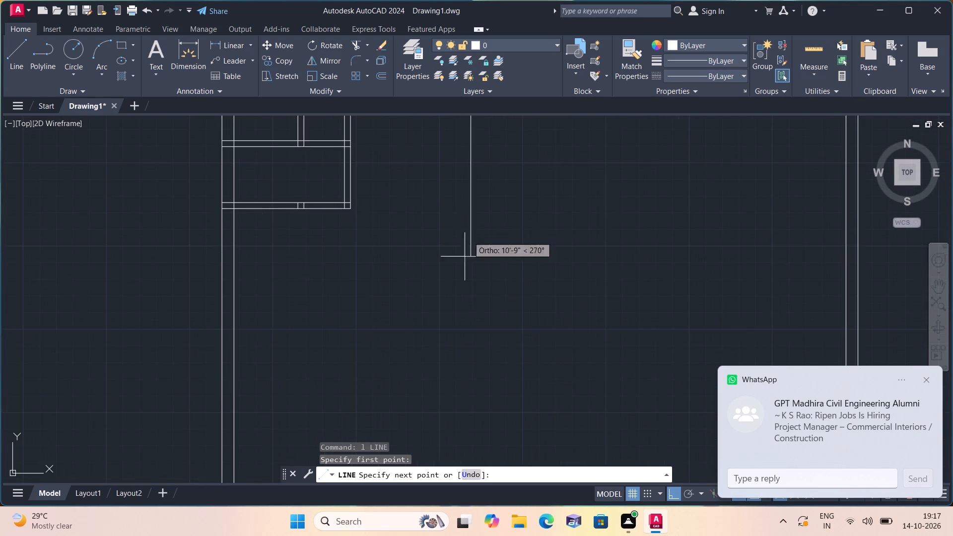
{"action": "left_click", "coordinate": [476, 426]}
{"action": "key", "text": "space"}
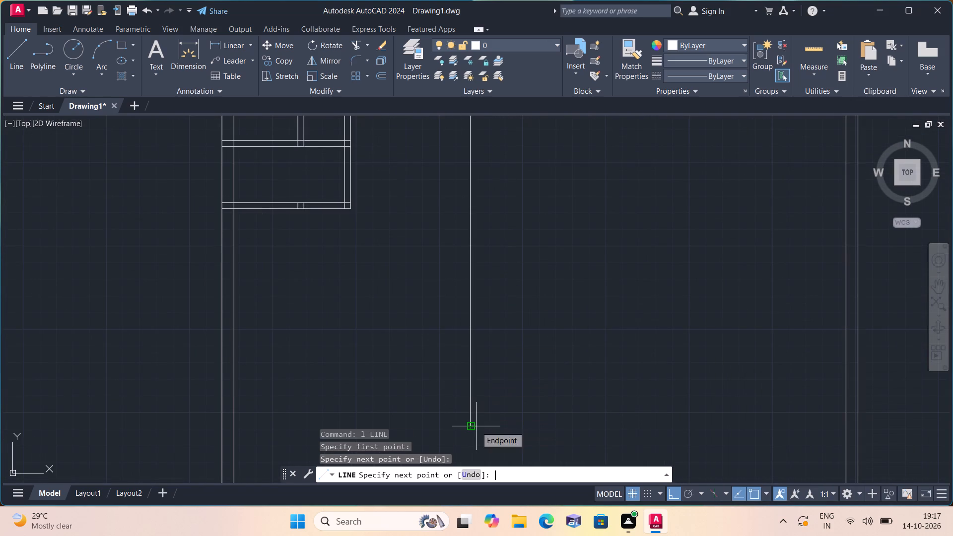
Draw a vertical line straight down from the left wall's inner end to about the outer line's lower end.
{"action": "scroll", "coordinate": [482, 418], "scroll_direction": "down", "scroll_amount": 2}
{"action": "scroll", "coordinate": [496, 276], "scroll_direction": "up", "scroll_amount": 2}
{"action": "key", "text": "space"}
{"action": "scroll", "coordinate": [480, 278], "scroll_direction": "up", "scroll_amount": 1}
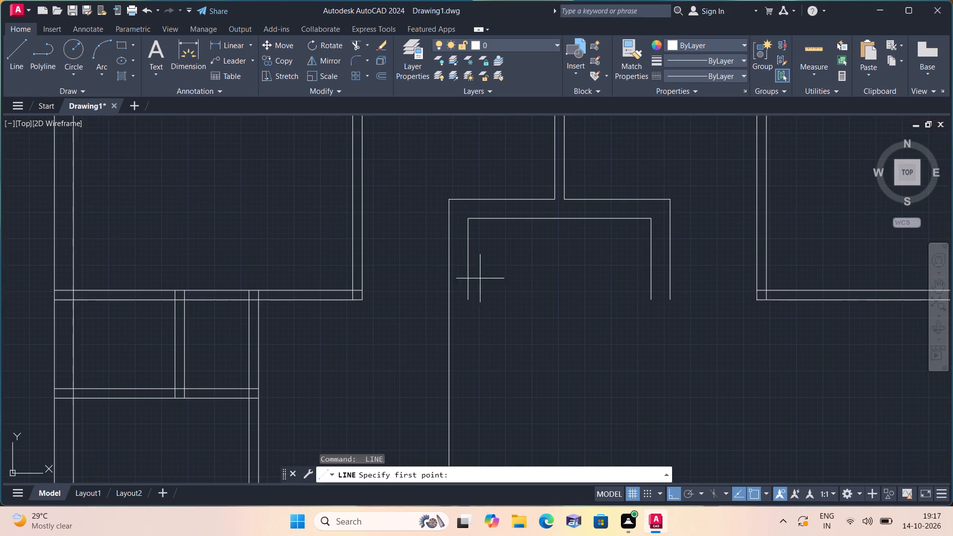
{"action": "left_click", "coordinate": [468, 296]}
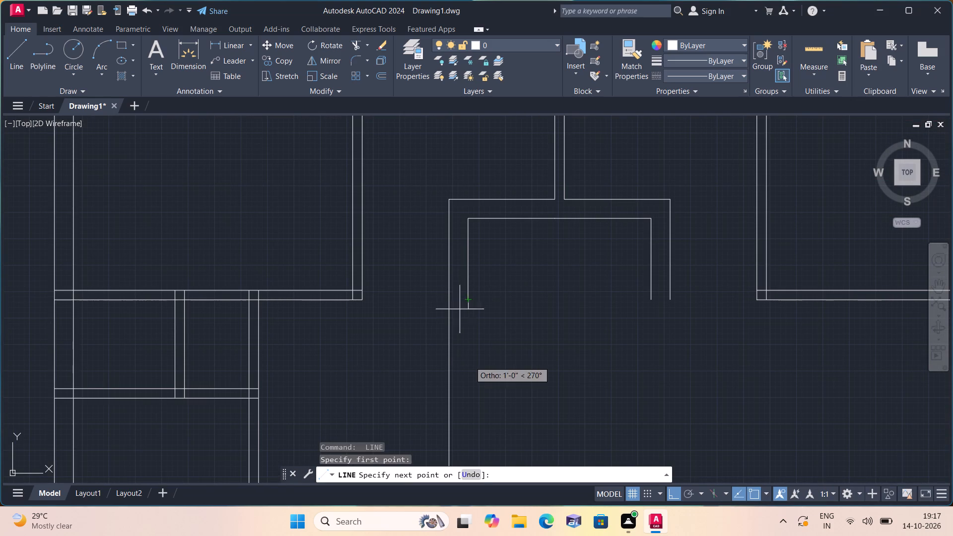
{"action": "middle_click_drag", "start_coordinate": [467, 384], "coordinate": [486, 223]}
{"action": "scroll", "coordinate": [486, 228], "scroll_direction": "down", "scroll_amount": 1}
{"action": "middle_click_drag", "start_coordinate": [486, 354], "coordinate": [514, 201]}
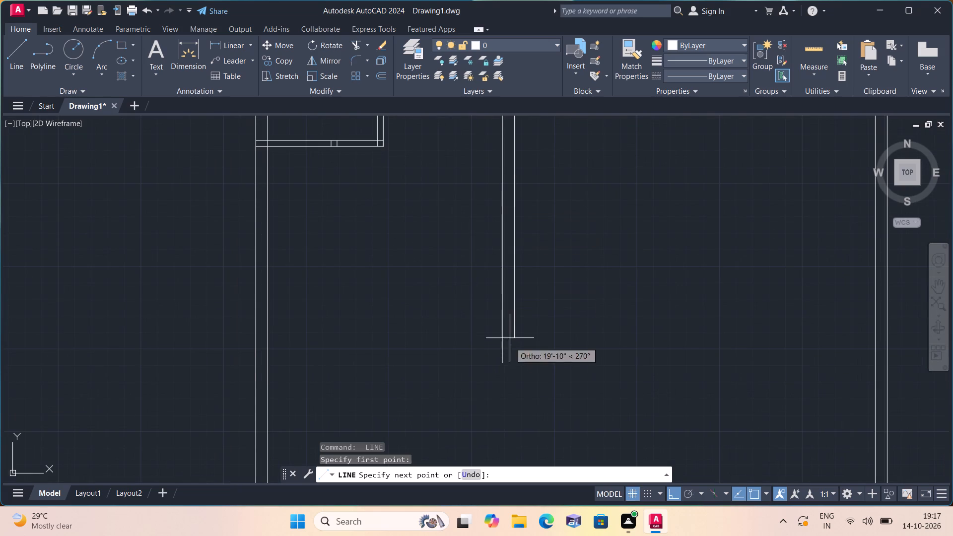
{"action": "left_click", "coordinate": [510, 368]}
{"action": "key", "text": "space"}
Draw a vertical line straight down from the right wall's inner end to about the level of the left wall's lower end.
{"action": "scroll", "coordinate": [542, 278], "scroll_direction": "down", "scroll_amount": 3}
{"action": "scroll", "coordinate": [568, 197], "scroll_direction": "up", "scroll_amount": 2}
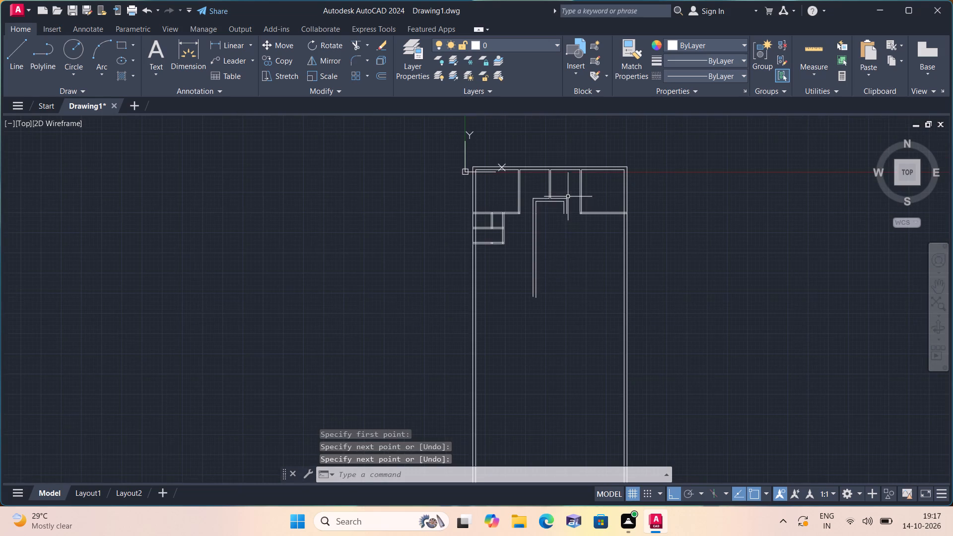
{"action": "scroll", "coordinate": [565, 198], "scroll_direction": "up", "scroll_amount": 1}
{"action": "key", "text": "space"}
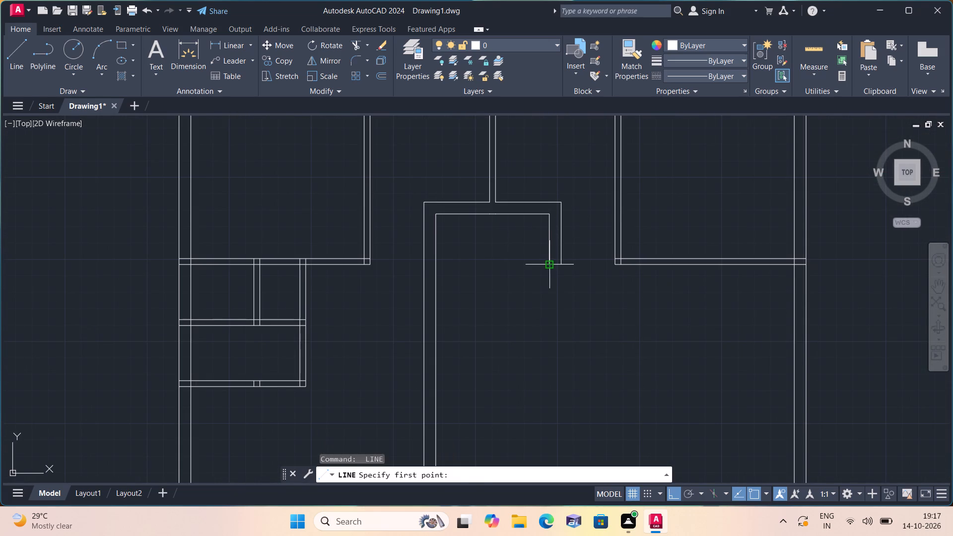
{"action": "left_click", "coordinate": [546, 263]}
{"action": "middle_click_drag", "start_coordinate": [555, 399], "coordinate": [574, 227]}
{"action": "scroll", "coordinate": [555, 399], "scroll_direction": "down", "scroll_amount": 1}
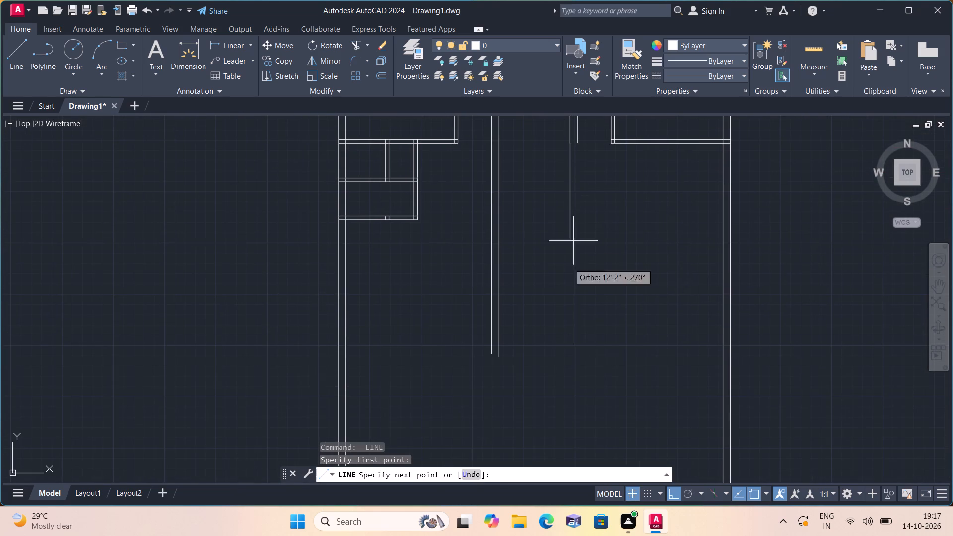
{"action": "left_click", "coordinate": [561, 364]}
{"action": "key", "text": "space"}
Draw a vertical line straight down from the right central wall's outer end to about the level of its inner line's lower end.
{"action": "middle_click_drag", "start_coordinate": [520, 242], "coordinate": [546, 325]}
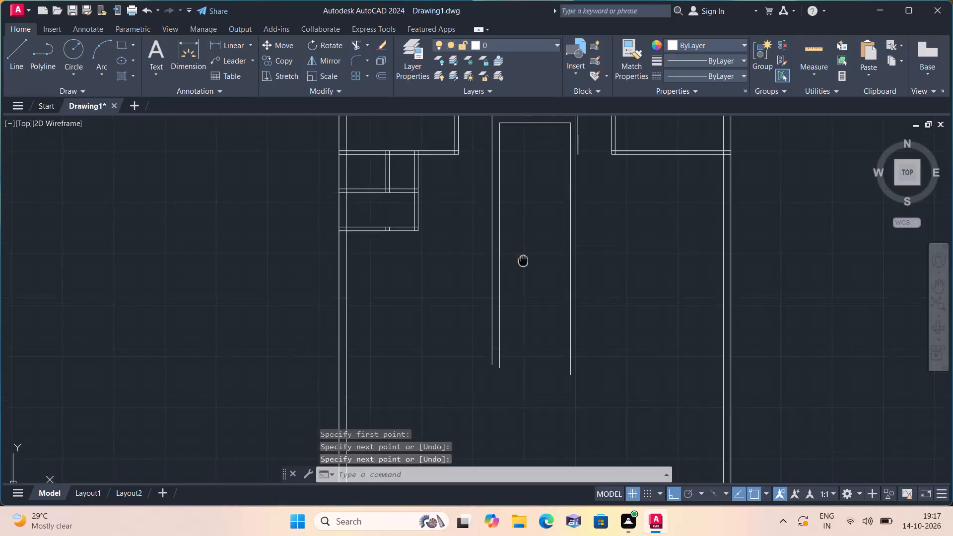
{"action": "middle_click_drag", "start_coordinate": [546, 325], "coordinate": [554, 352]}
{"action": "key", "text": "space"}
{"action": "scroll", "coordinate": [624, 249], "scroll_direction": "up", "scroll_amount": 1}
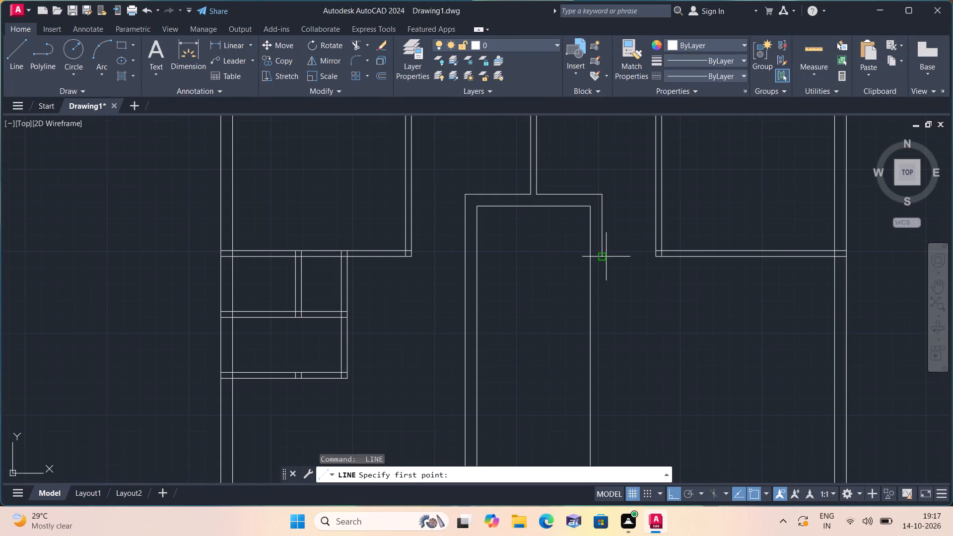
{"action": "left_click", "coordinate": [604, 258]}
{"action": "middle_click_drag", "start_coordinate": [601, 349], "coordinate": [599, 241]}
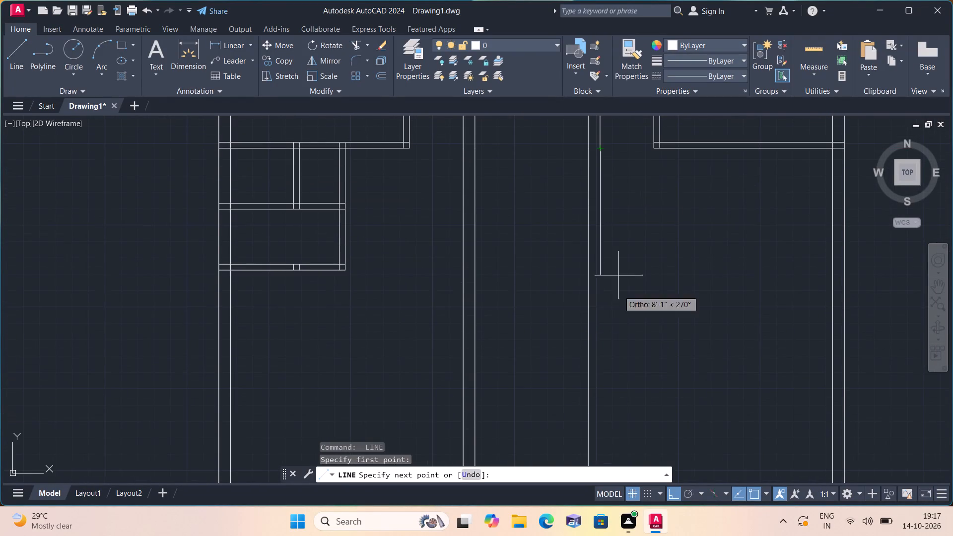
{"action": "middle_click_drag", "start_coordinate": [602, 329], "coordinate": [617, 189]}
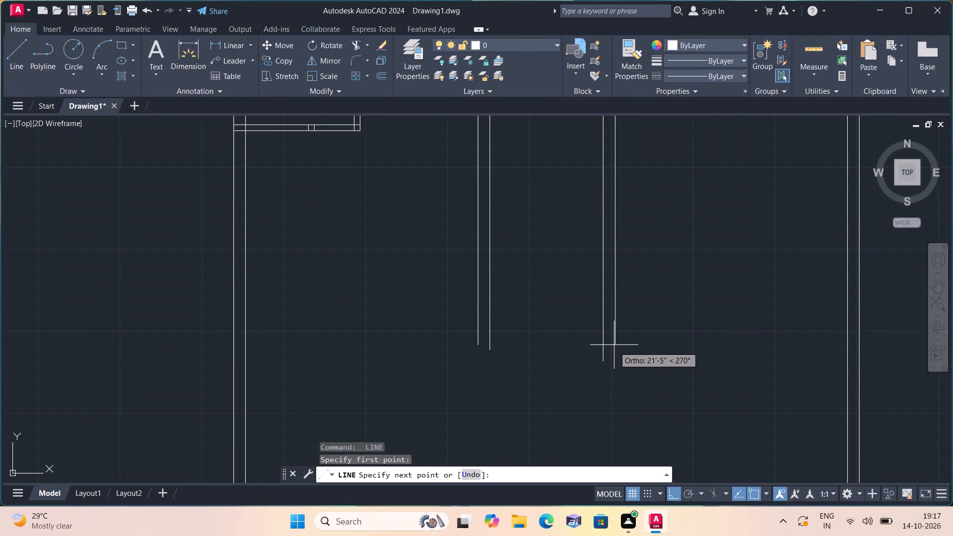
{"action": "left_click", "coordinate": [613, 355]}
{"action": "key", "text": "space"}
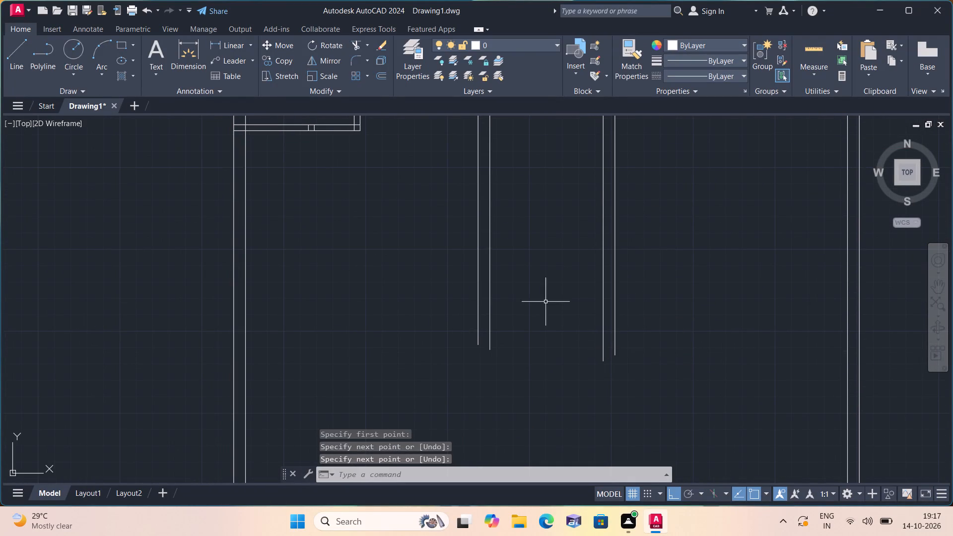
Trim away both lines of the partition closing the upper left compartments, between the upper and middle horizontal partitions.
{"action": "scroll", "coordinate": [516, 269], "scroll_direction": "down", "scroll_amount": 2}
{"action": "middle_click_drag", "start_coordinate": [494, 248], "coordinate": [500, 290]}
{"action": "middle_click_drag", "start_coordinate": [466, 253], "coordinate": [509, 306]}
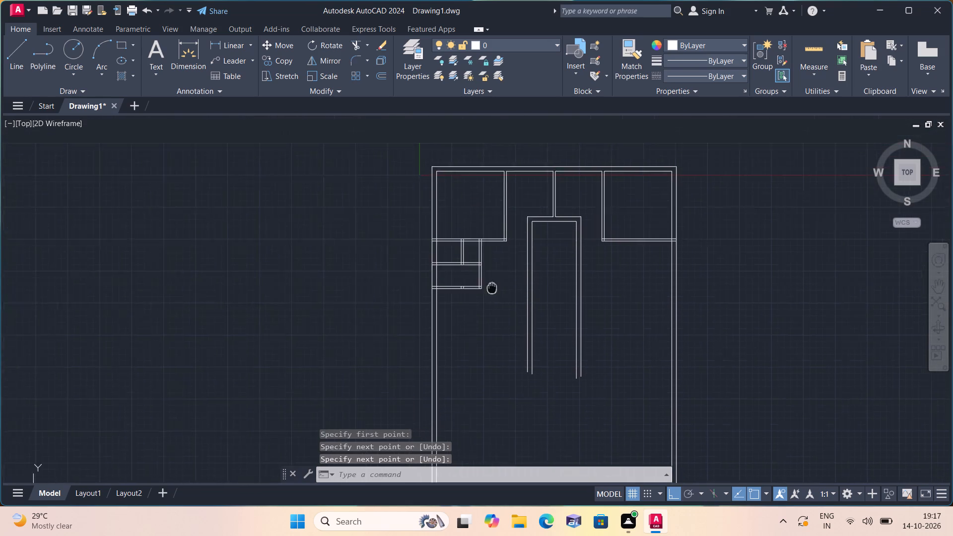
{"action": "middle_click_drag", "start_coordinate": [509, 306], "coordinate": [520, 316]}
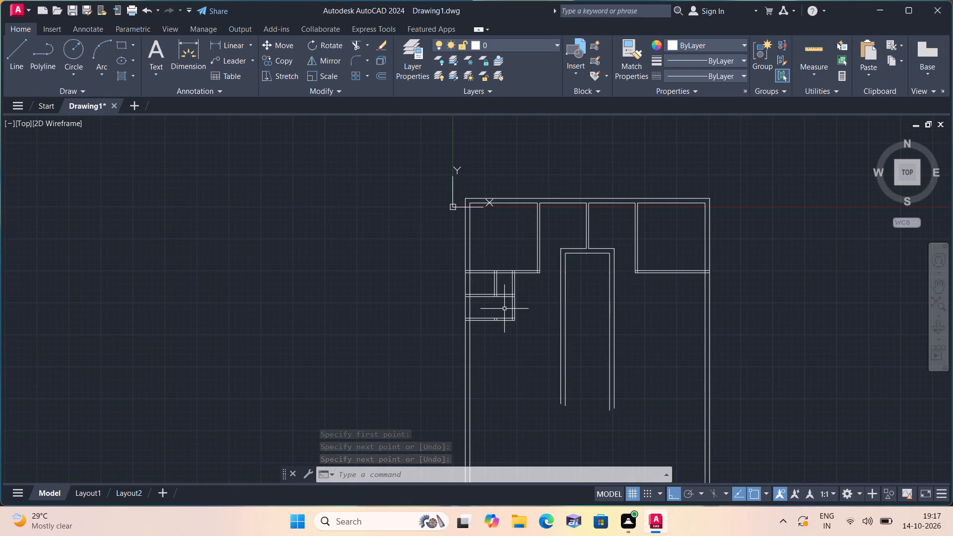
{"action": "scroll", "coordinate": [510, 327], "scroll_direction": "up", "scroll_amount": 1}
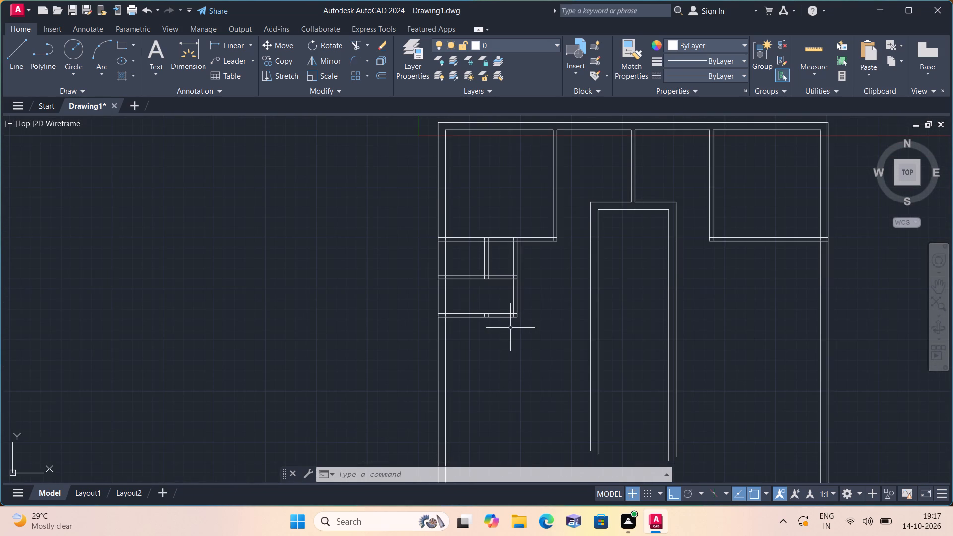
{"action": "scroll", "coordinate": [513, 316], "scroll_direction": "up", "scroll_amount": 1}
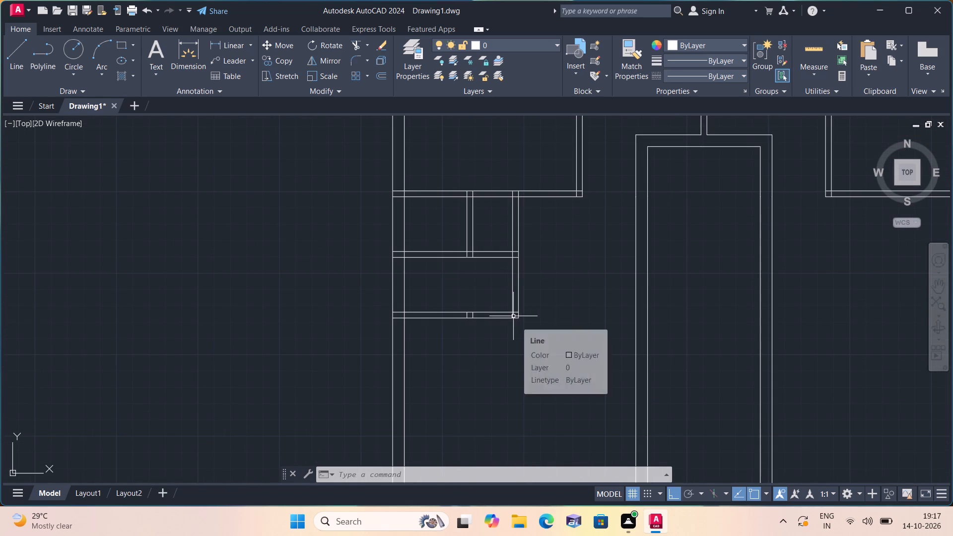
{"action": "type", "text": "trim"}
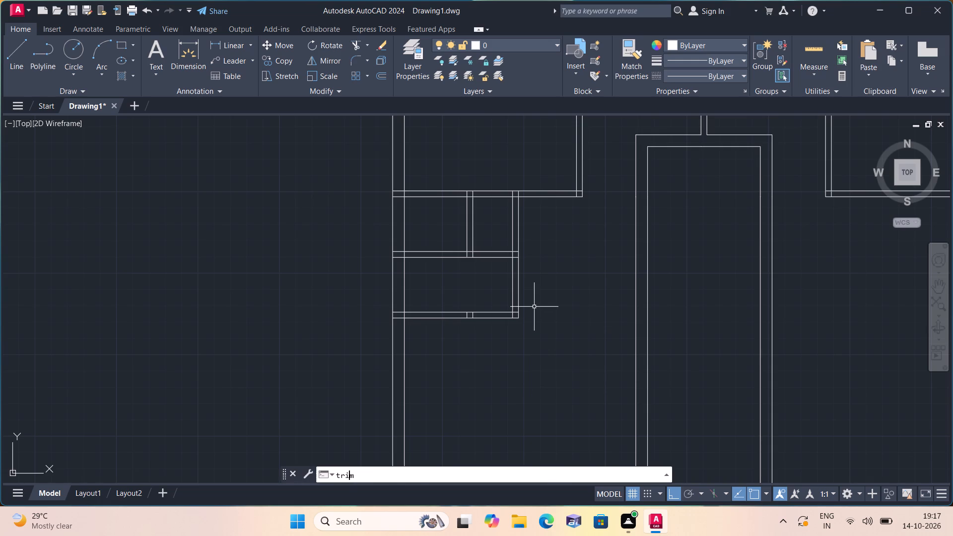
{"action": "key", "text": "space"}
{"action": "left_click", "coordinate": [496, 221]}
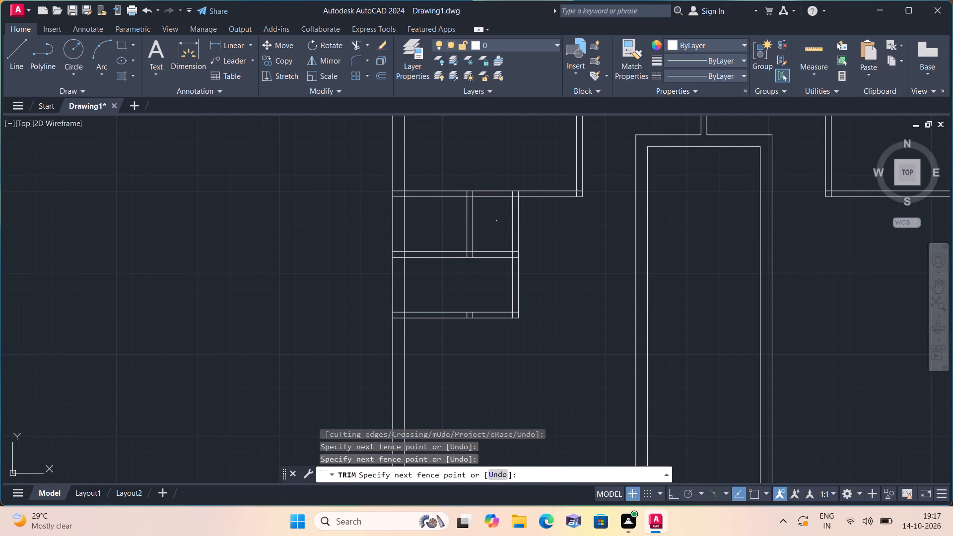
{"action": "left_click", "coordinate": [543, 224]}
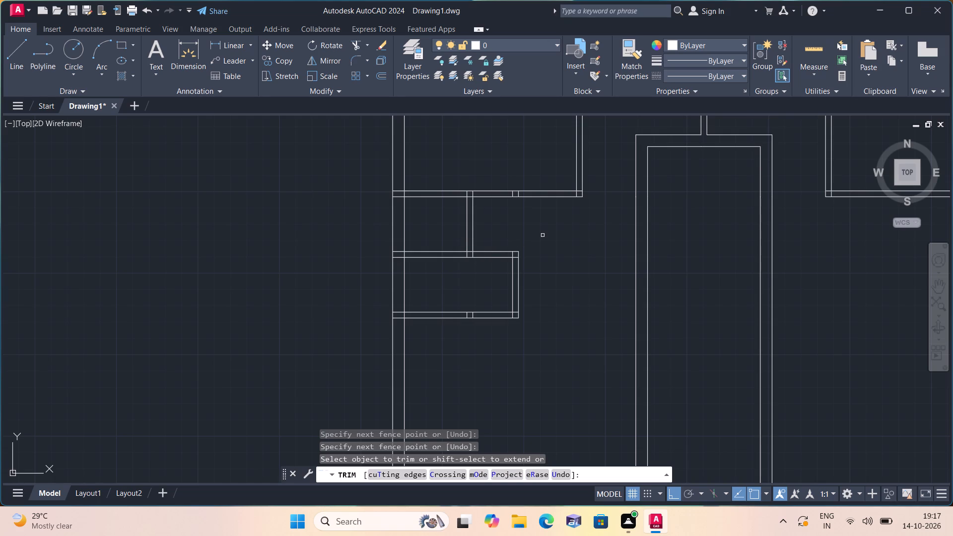
Trim the upper horizontal partition's lines inside the left outer wall and the wall's inner line across that junction.
{"action": "middle_click_drag", "start_coordinate": [541, 253], "coordinate": [550, 370]}
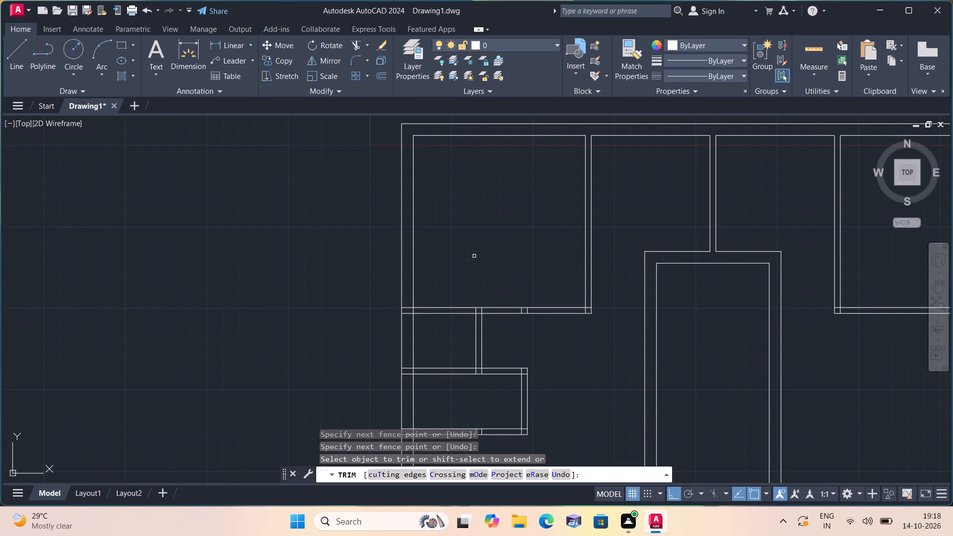
{"action": "middle_click_drag", "start_coordinate": [468, 248], "coordinate": [427, 199]}
{"action": "scroll", "coordinate": [375, 266], "scroll_direction": "up", "scroll_amount": 2}
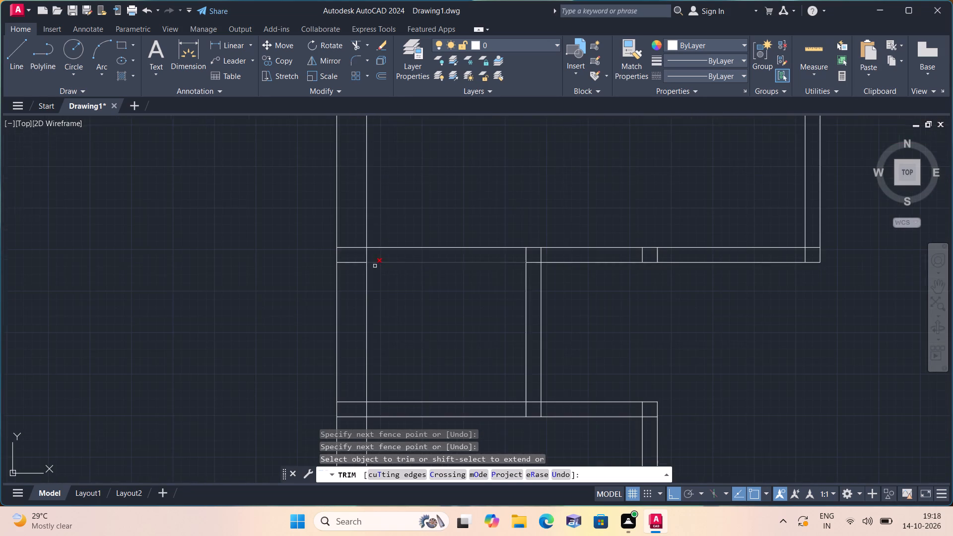
{"action": "left_click", "coordinate": [356, 247]}
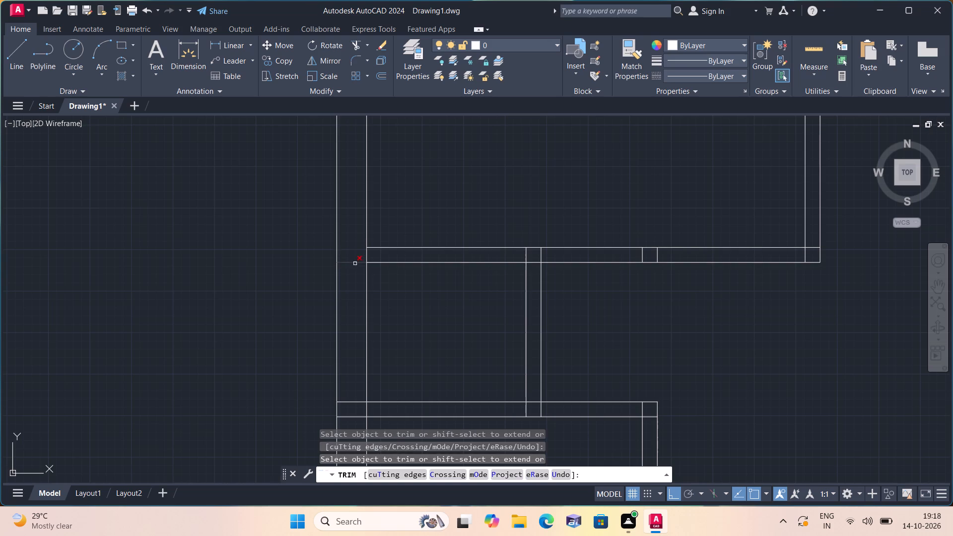
{"action": "left_click", "coordinate": [352, 274]}
{"action": "left_click", "coordinate": [352, 258]}
{"action": "left_click", "coordinate": [352, 258]}
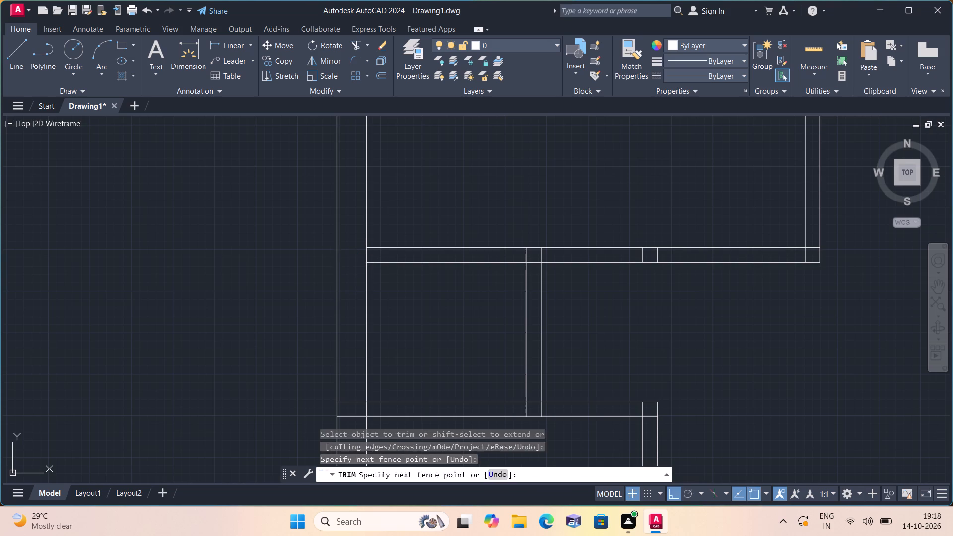
{"action": "left_click", "coordinate": [372, 255]}
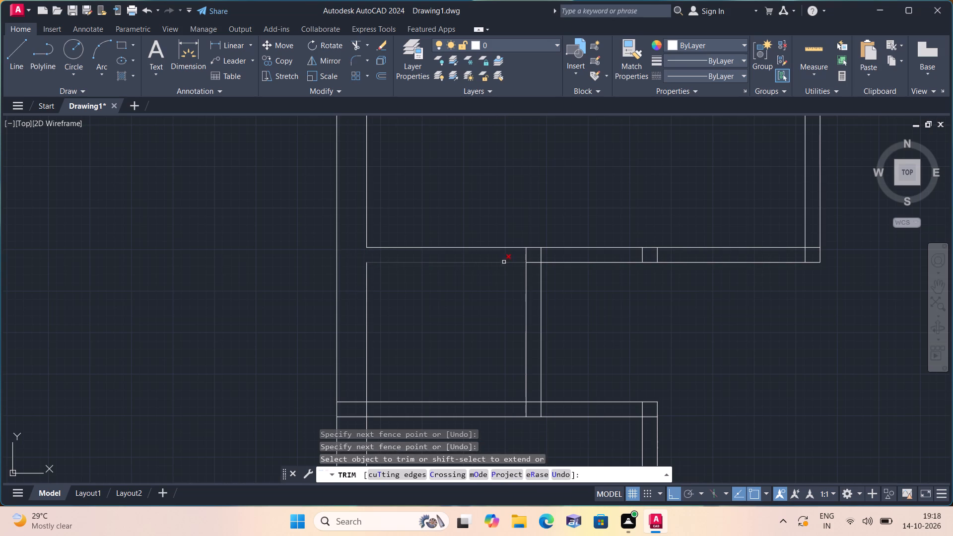
Clean up the upper horizontal partition by trimming its junction with the short vertical partition and the removed partition's leftover stubs.
{"action": "left_click", "coordinate": [550, 260]}
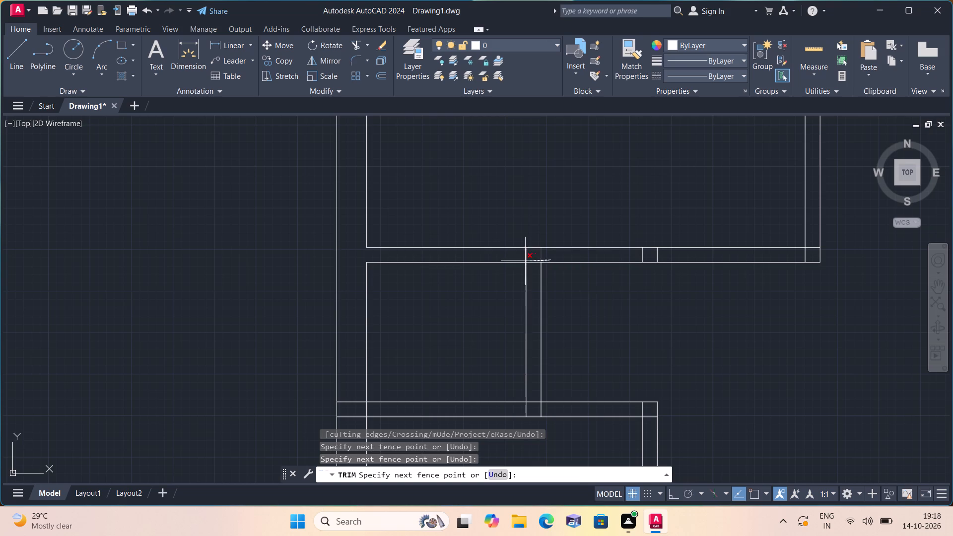
{"action": "left_click", "coordinate": [503, 258]}
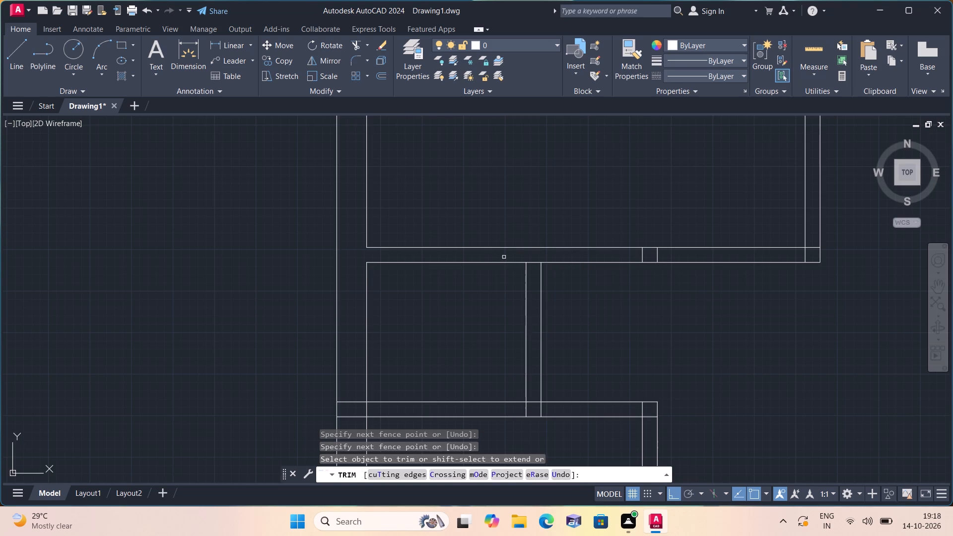
{"action": "left_click", "coordinate": [535, 261]}
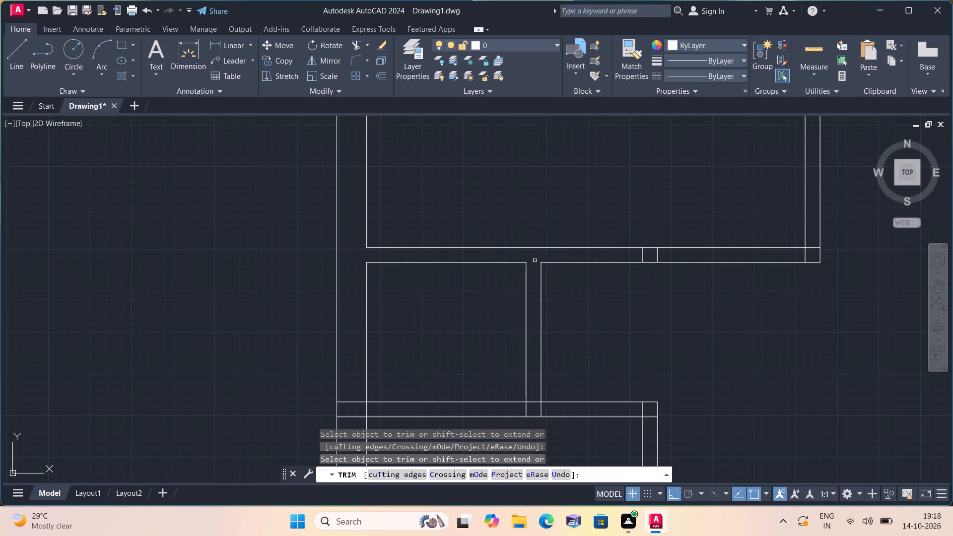
{"action": "left_click", "coordinate": [606, 254]}
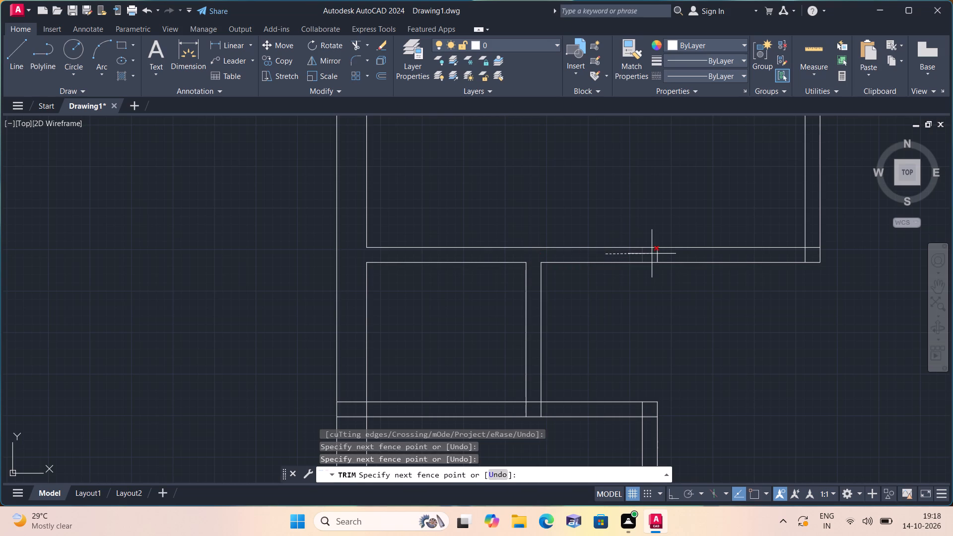
{"action": "left_click", "coordinate": [666, 254]}
Trim the middle horizontal partition's lines inside the left outer wall and the wall's inner line across that junction.
{"action": "scroll", "coordinate": [666, 254], "scroll_direction": "down", "scroll_amount": 1}
{"action": "middle_click_drag", "start_coordinate": [666, 254], "coordinate": [636, 191]}
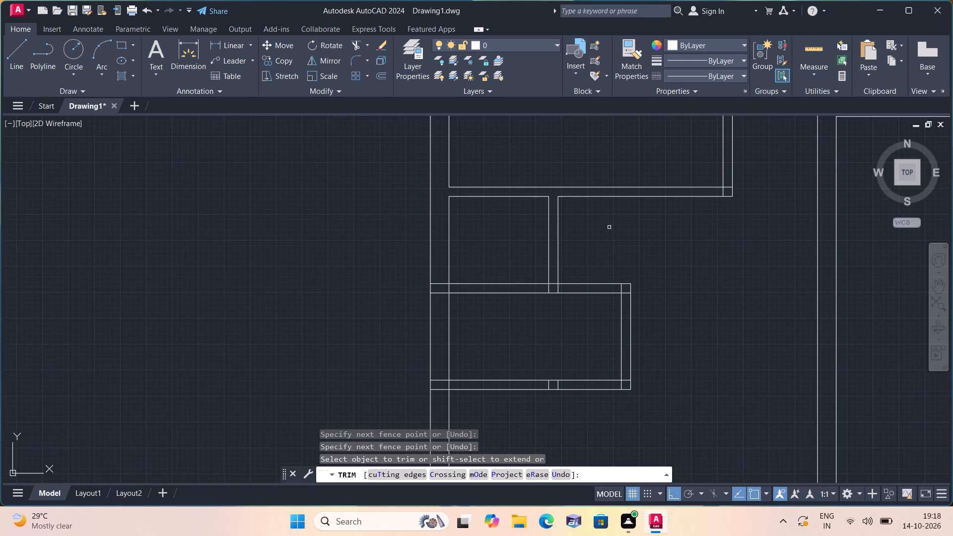
{"action": "scroll", "coordinate": [441, 316], "scroll_direction": "up", "scroll_amount": 2}
{"action": "left_click", "coordinate": [441, 301]}
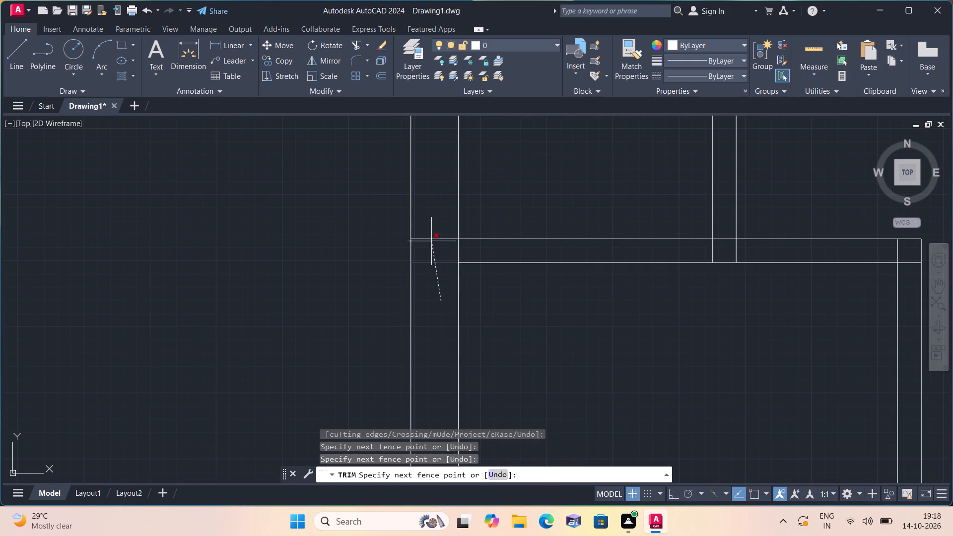
{"action": "left_click", "coordinate": [430, 228]}
{"action": "left_click", "coordinate": [435, 253]}
{"action": "left_click", "coordinate": [697, 250]}
Trim the overlapping lines in the lower compartment's bottom right corner and the two short partition stubs within its bottom wall.
{"action": "middle_click_drag", "start_coordinate": [640, 265], "coordinate": [556, 263]}
{"action": "scroll", "coordinate": [639, 265], "scroll_direction": "down", "scroll_amount": 1}
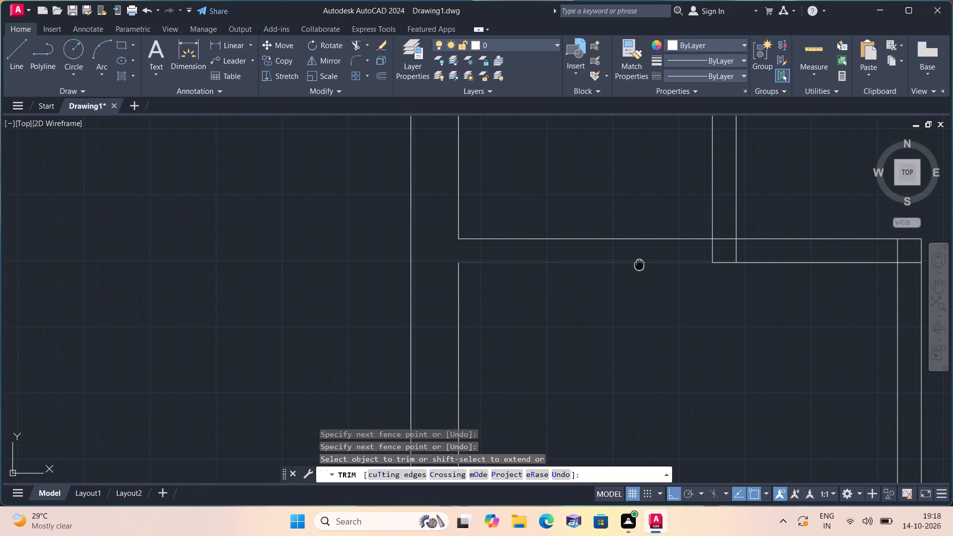
{"action": "scroll", "coordinate": [500, 247], "scroll_direction": "down", "scroll_amount": 1}
{"action": "middle_click_drag", "start_coordinate": [475, 333], "coordinate": [469, 245]}
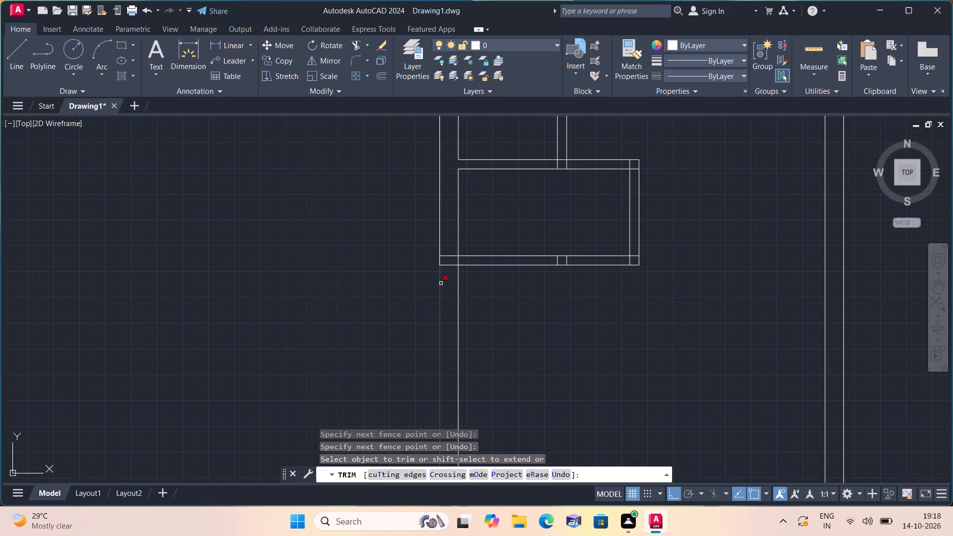
{"action": "scroll", "coordinate": [454, 261], "scroll_direction": "up", "scroll_amount": 2}
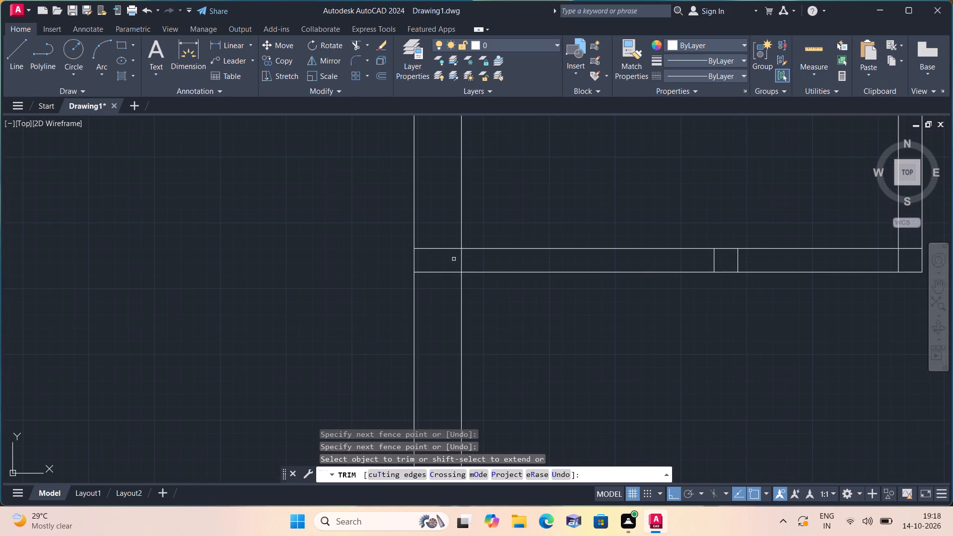
{"action": "scroll", "coordinate": [473, 264], "scroll_direction": "down", "scroll_amount": 1}
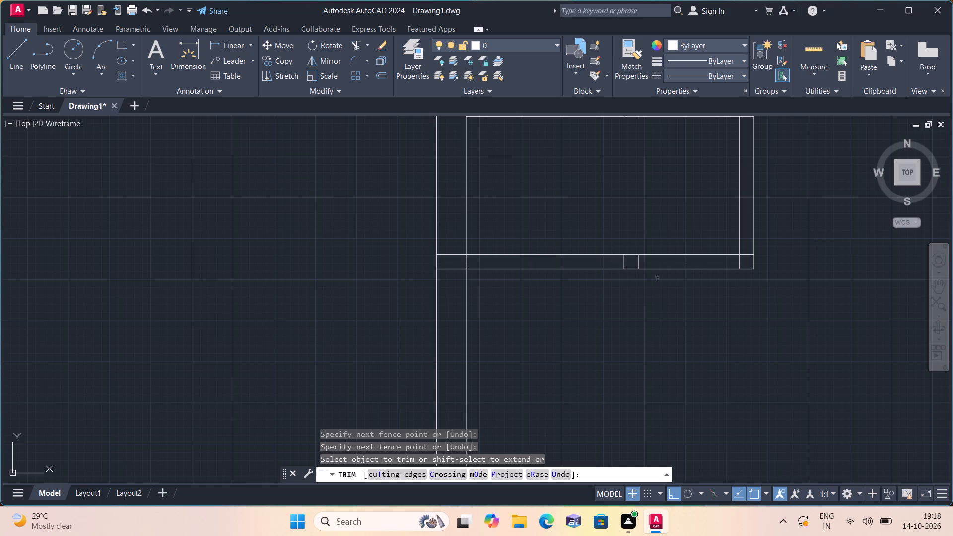
{"action": "left_click", "coordinate": [751, 253]}
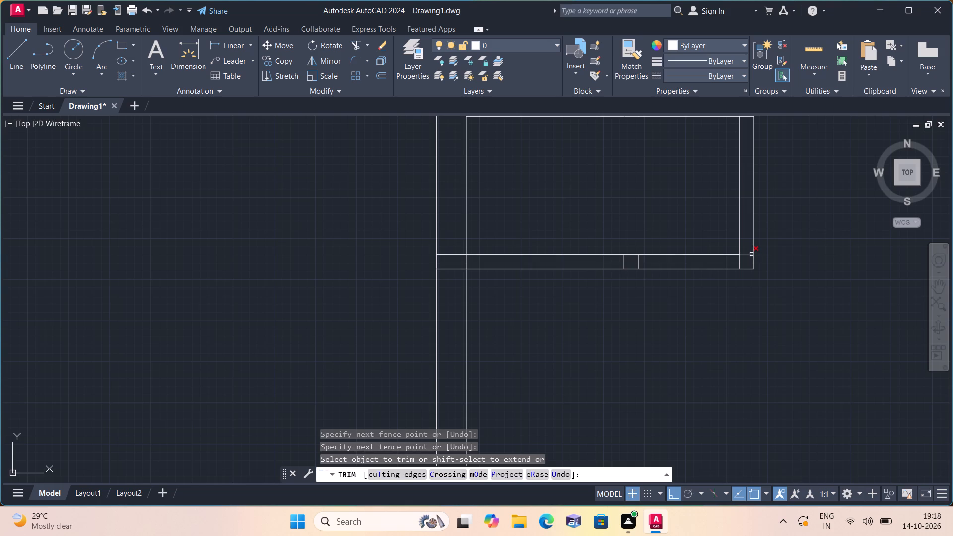
{"action": "left_click", "coordinate": [748, 259]}
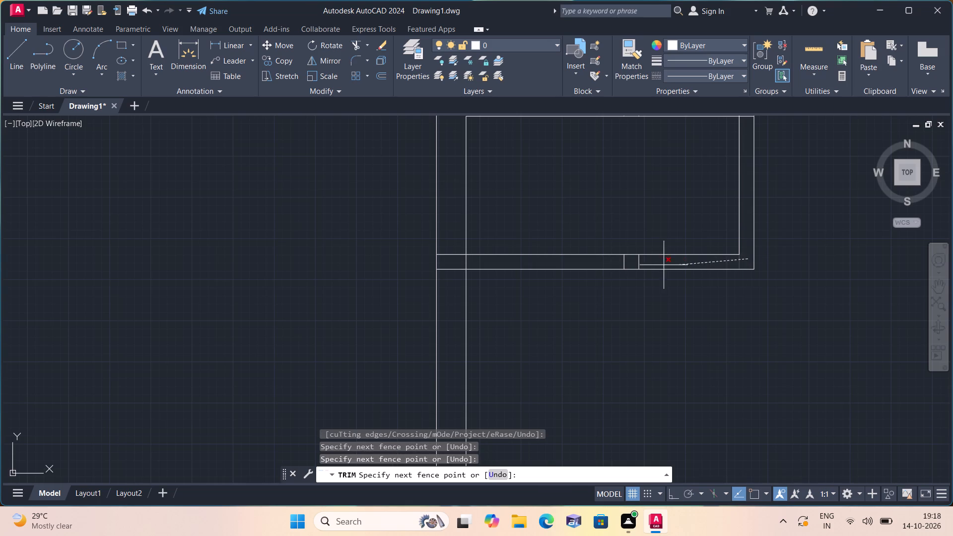
{"action": "left_click", "coordinate": [571, 264]}
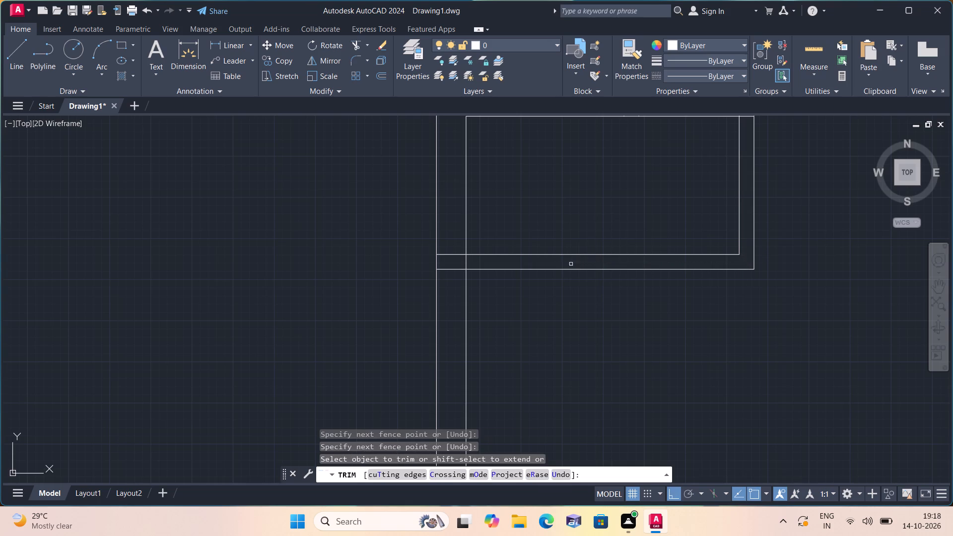
{"action": "scroll", "coordinate": [591, 280], "scroll_direction": "down", "scroll_amount": 1}
{"action": "middle_click_drag", "start_coordinate": [624, 314], "coordinate": [556, 230]}
{"action": "scroll", "coordinate": [556, 230], "scroll_direction": "down", "scroll_amount": 1}
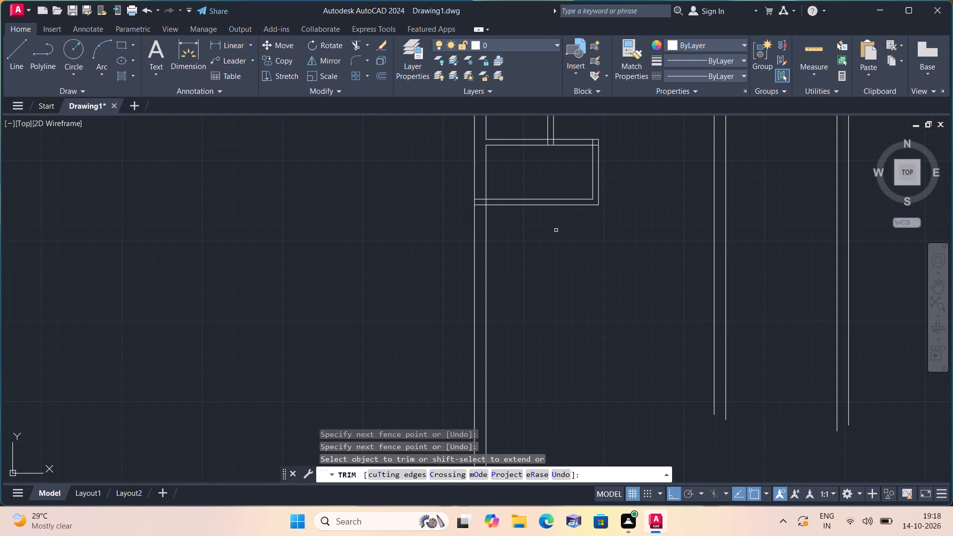
{"action": "key", "text": "Escape"}
Offset the left outer wall's inner line 3' inward, below the lower compartment.
{"action": "scroll", "coordinate": [523, 237], "scroll_direction": "up", "scroll_amount": 1}
{"action": "middle_click_drag", "start_coordinate": [523, 237], "coordinate": [558, 257]}
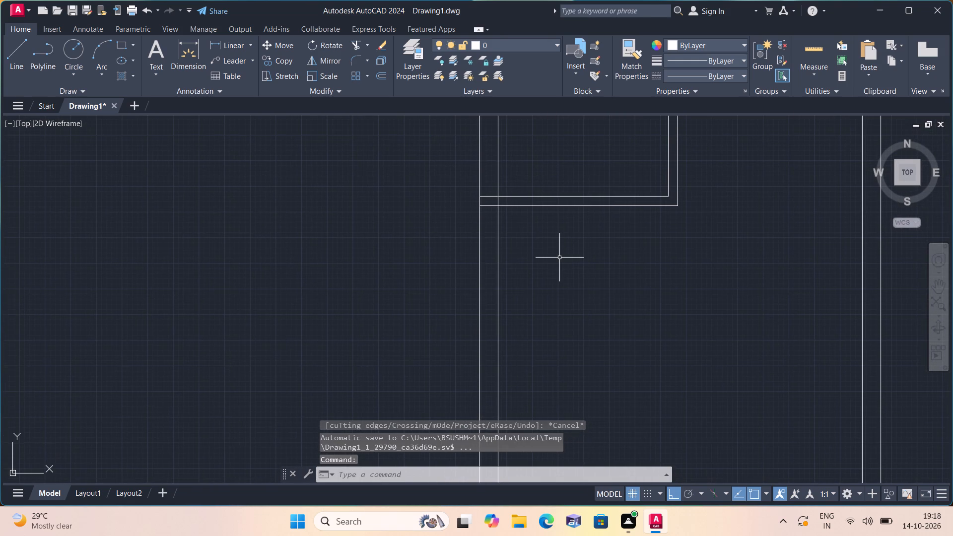
{"action": "type", "text": "off"}
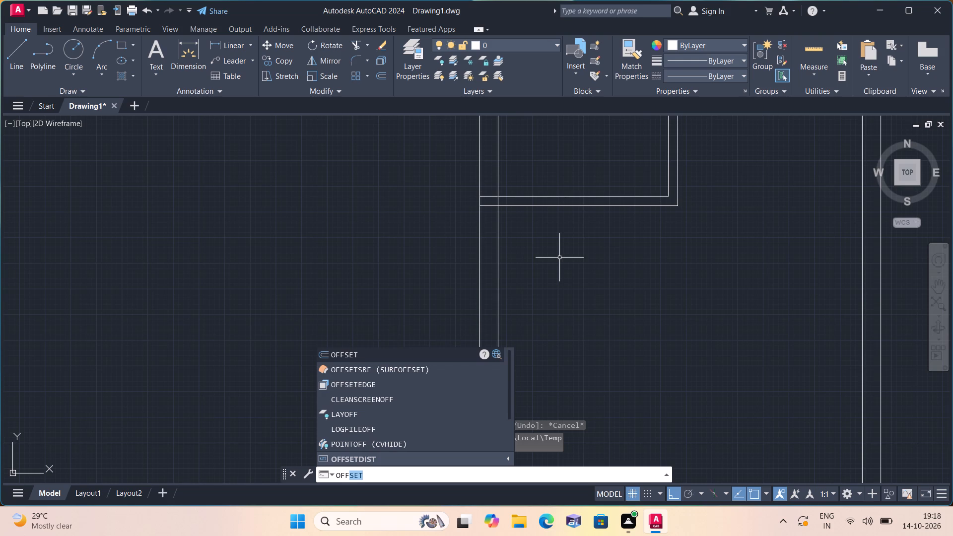
{"action": "key", "text": "space"}
{"action": "type", "text": "3'"}
{"action": "key", "text": "space"}
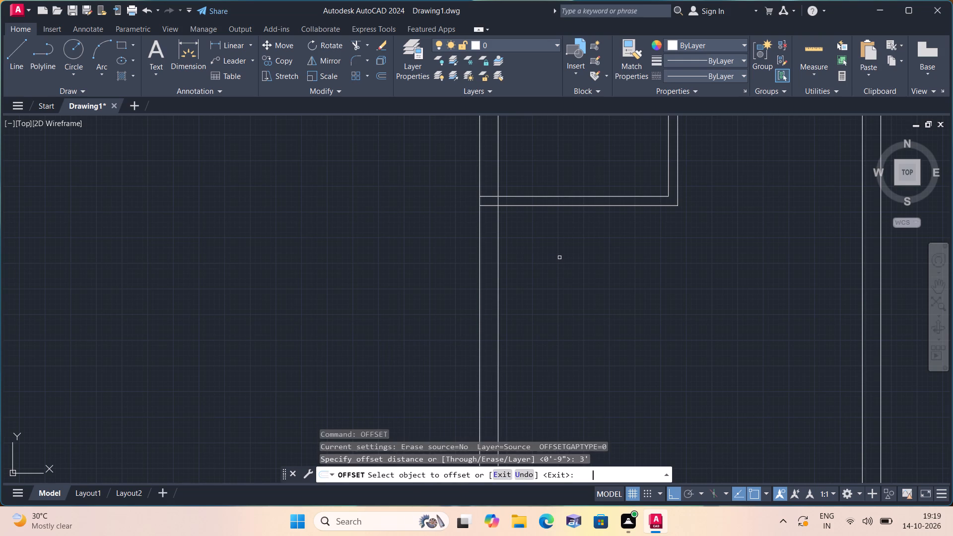
{"action": "scroll", "coordinate": [559, 258], "scroll_direction": "down", "scroll_amount": 2}
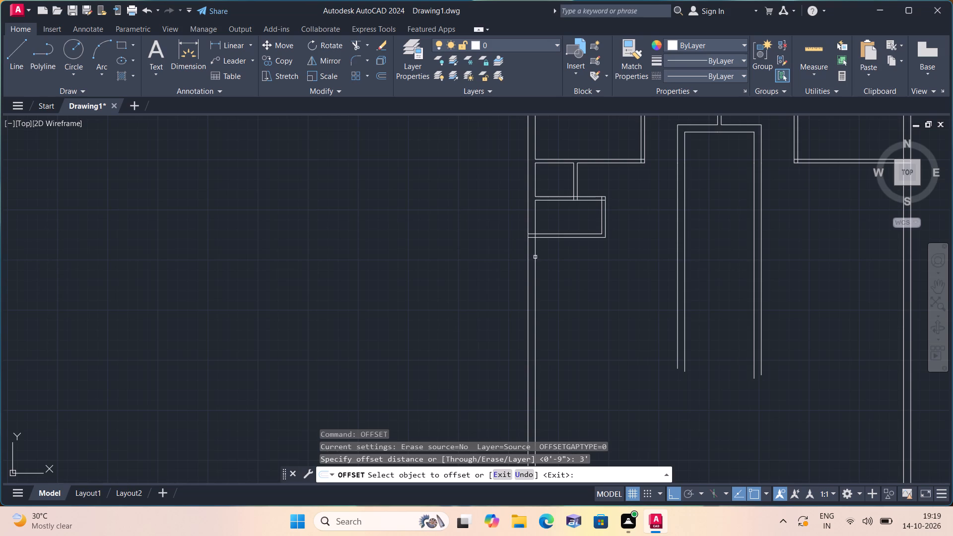
{"action": "left_click", "coordinate": [536, 258]}
{"action": "left_click", "coordinate": [602, 258]}
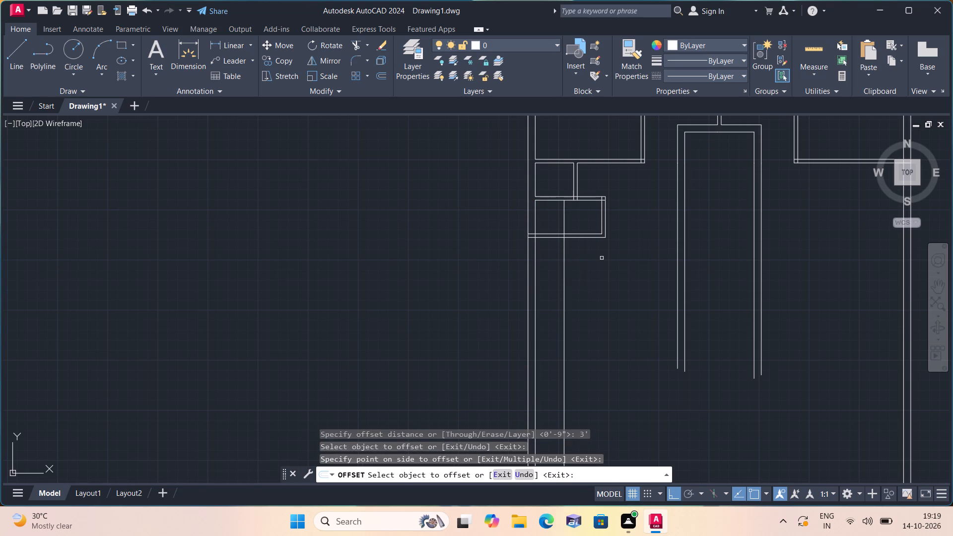
{"action": "key", "text": "space"}
Offset the new vertical line 4.5" further inward to form the partition's second face.
{"action": "key", "text": "space"}
{"action": "type", "text": "4.5\""}
{"action": "key", "text": "space"}
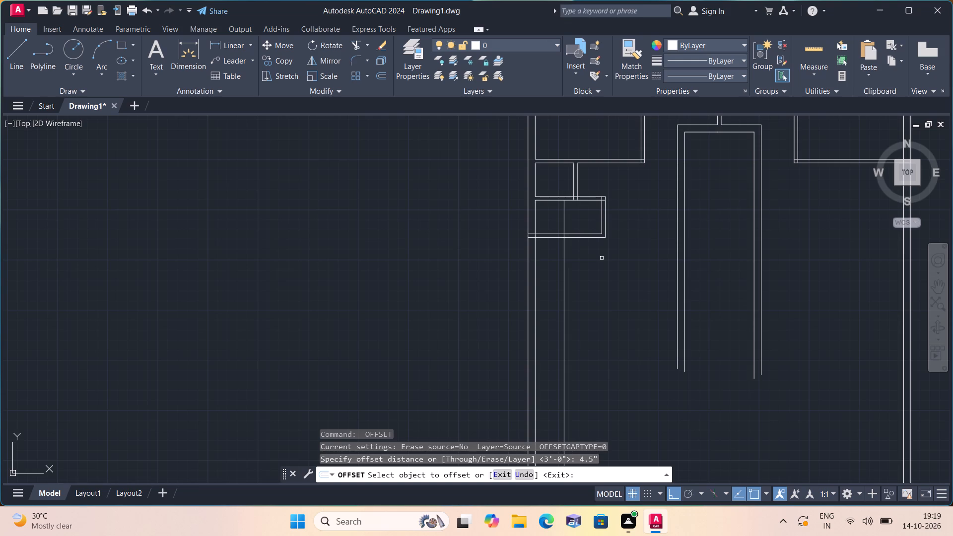
{"action": "left_click", "coordinate": [564, 256]}
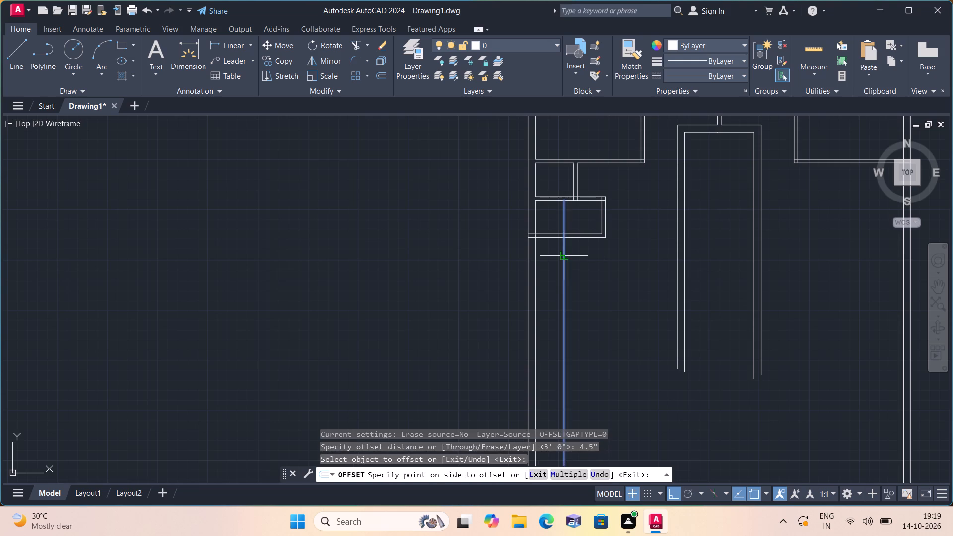
{"action": "left_click", "coordinate": [587, 257]}
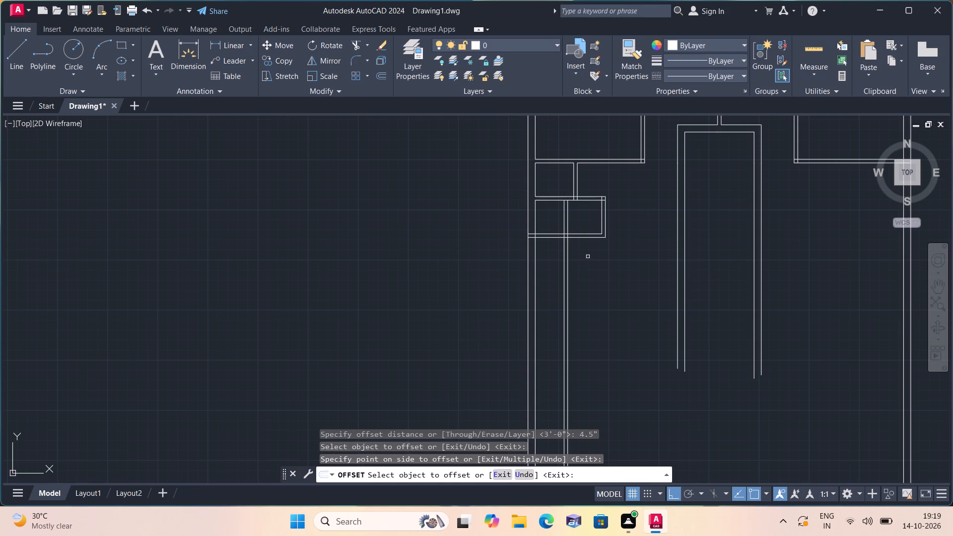
{"action": "key", "text": "space"}
Trim the new vertical partition's lines inside the lower compartment and clean up its junction with the compartment's bottom wall.
{"action": "type", "text": "trim"}
{"action": "key", "text": "space"}
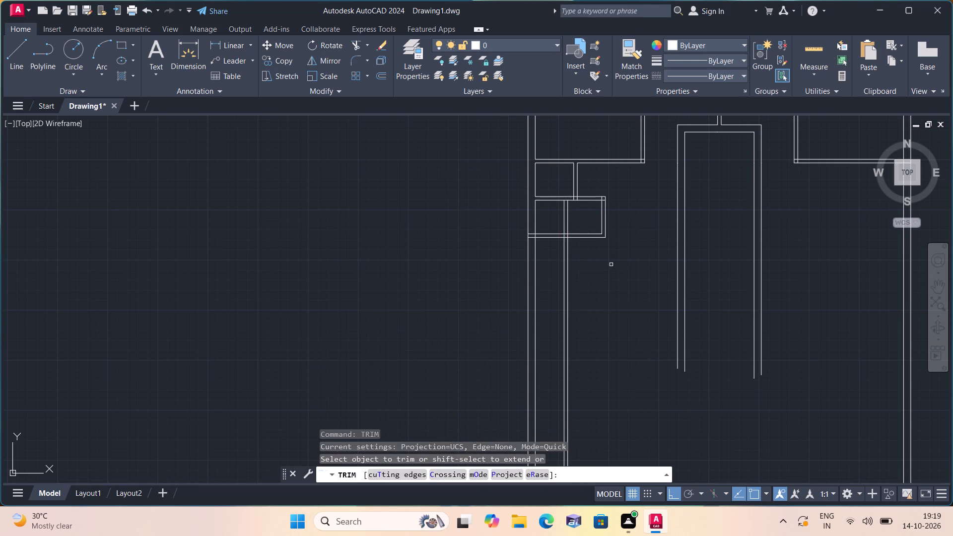
{"action": "scroll", "coordinate": [574, 216], "scroll_direction": "up", "scroll_amount": 1}
{"action": "left_click", "coordinate": [574, 216]}
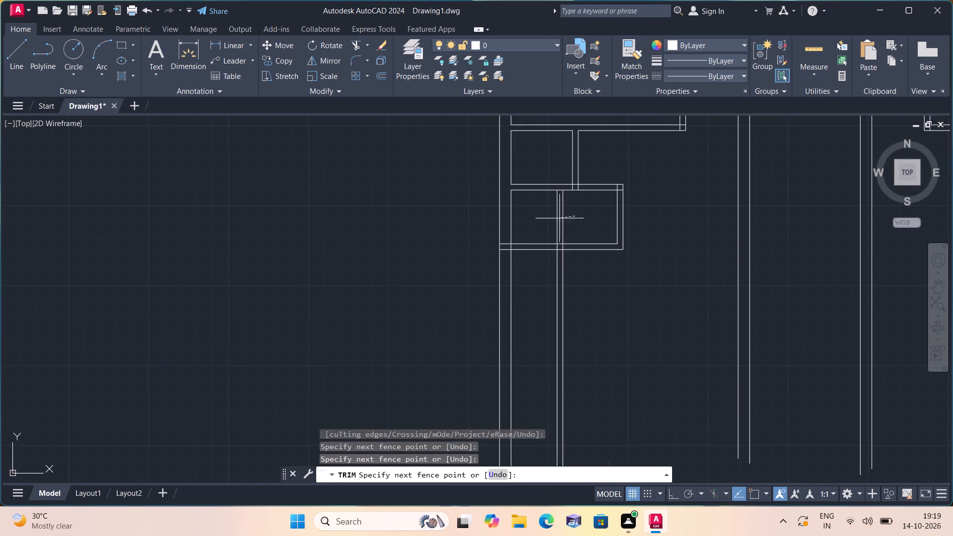
{"action": "left_click", "coordinate": [551, 220]}
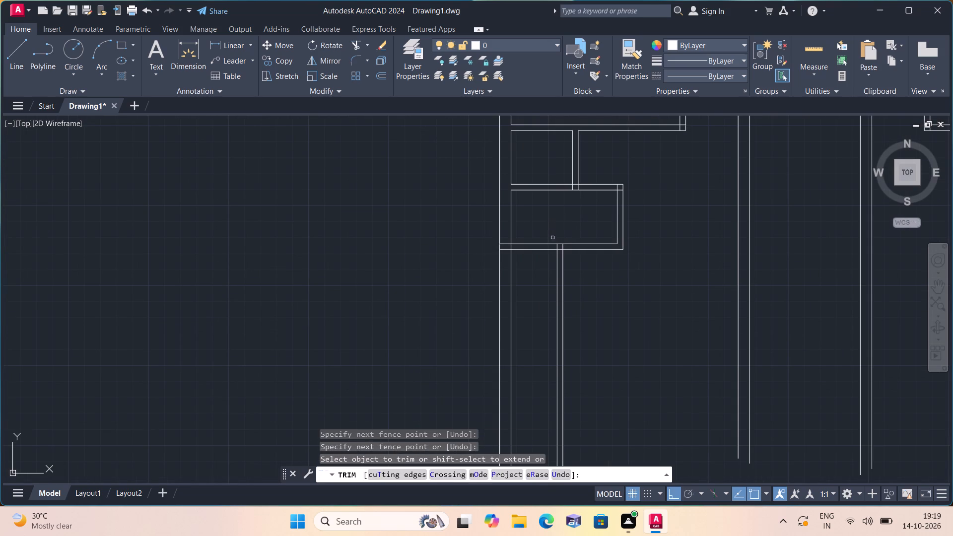
{"action": "scroll", "coordinate": [563, 257], "scroll_direction": "up", "scroll_amount": 1}
{"action": "left_click", "coordinate": [558, 247]}
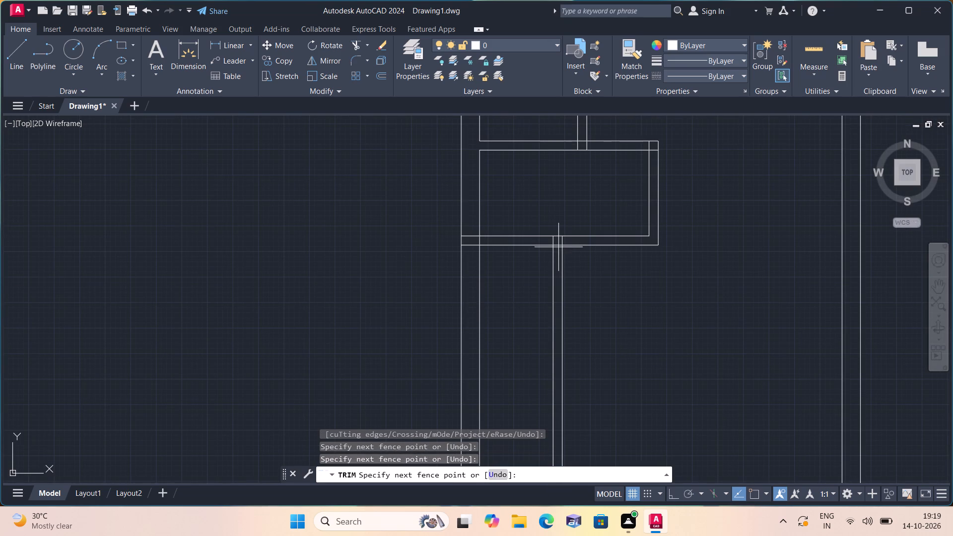
{"action": "left_click", "coordinate": [557, 245]}
{"action": "scroll", "coordinate": [557, 245], "scroll_direction": "up", "scroll_amount": 2}
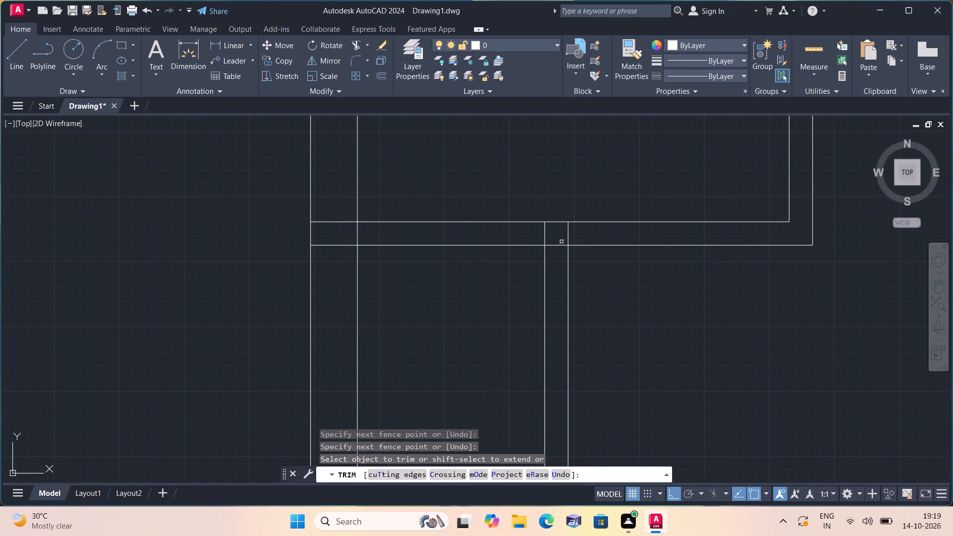
{"action": "left_click", "coordinate": [570, 237]}
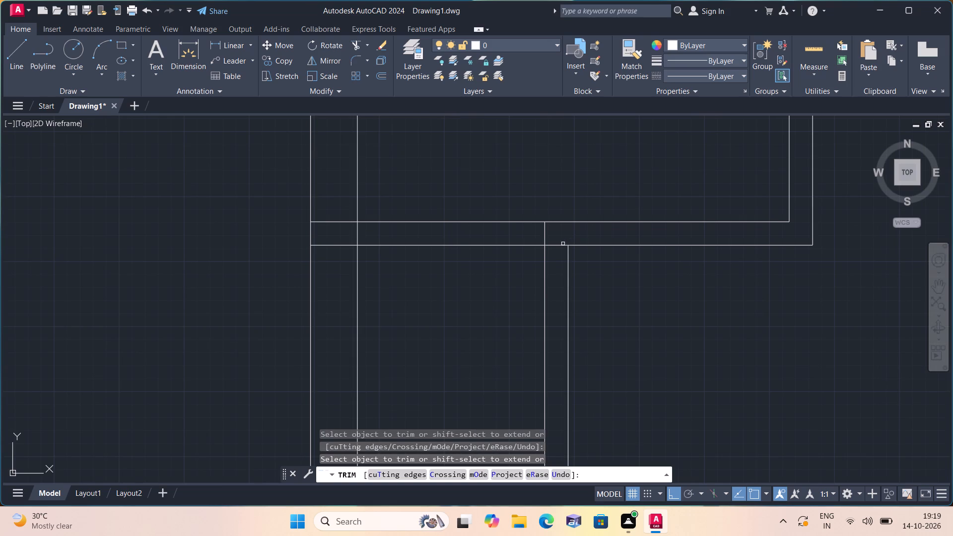
{"action": "left_click", "coordinate": [560, 244]}
{"action": "scroll", "coordinate": [560, 244], "scroll_direction": "down", "scroll_amount": 3}
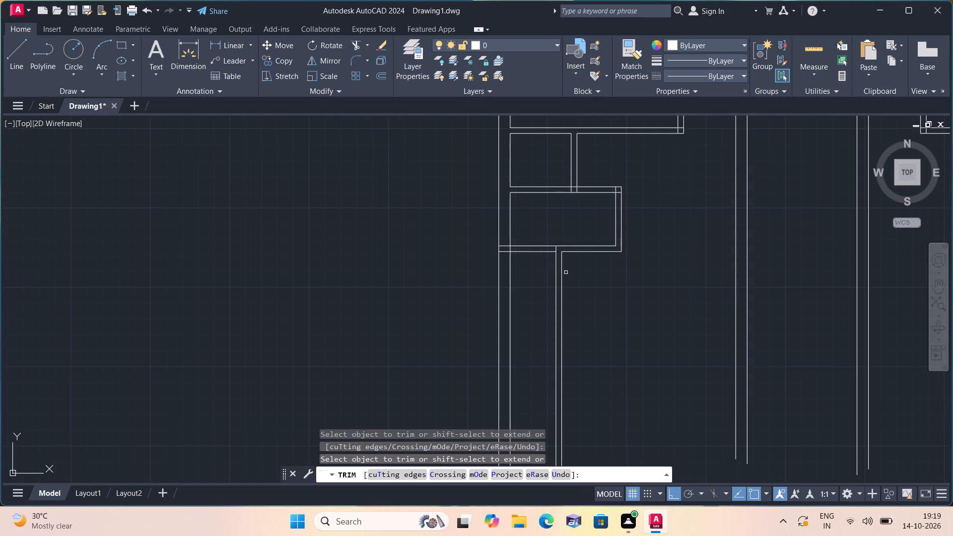
{"action": "middle_click_drag", "start_coordinate": [620, 298], "coordinate": [621, 232]}
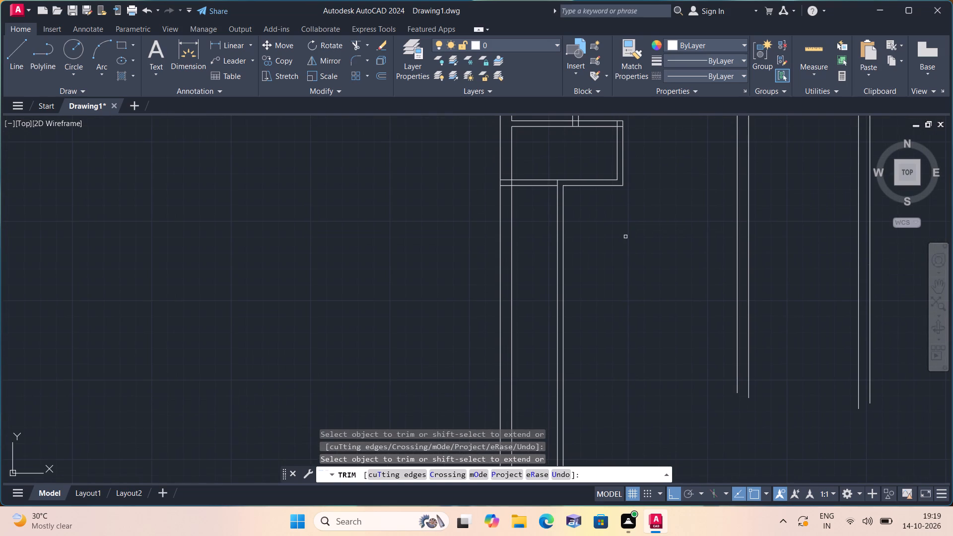
{"action": "key", "text": "space"}
Offset the lower line of the compartment's bottom wall 9'6" downward between the left outer wall and the new partition.
{"action": "type", "text": "off"}
{"action": "key", "text": "space"}
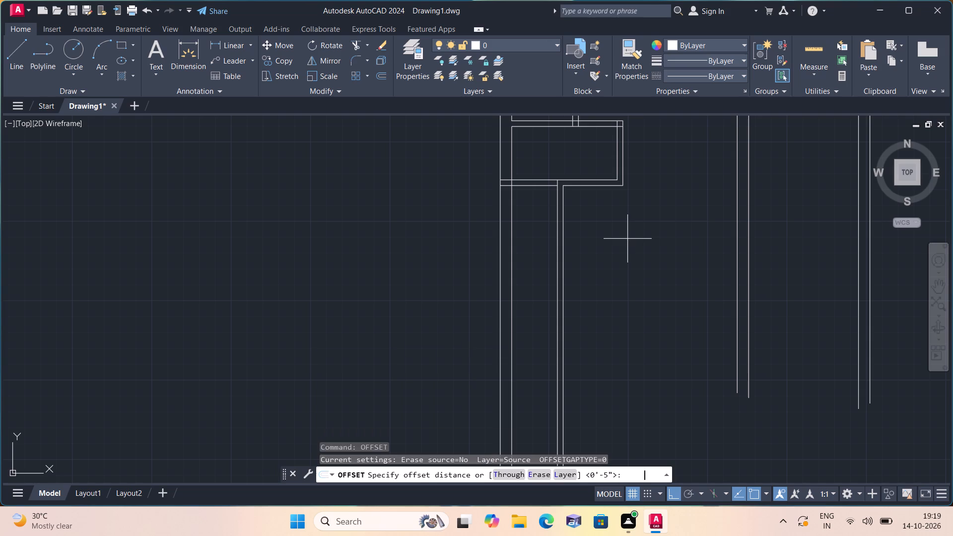
{"action": "type", "text": "9'6\""}
{"action": "key", "text": "space"}
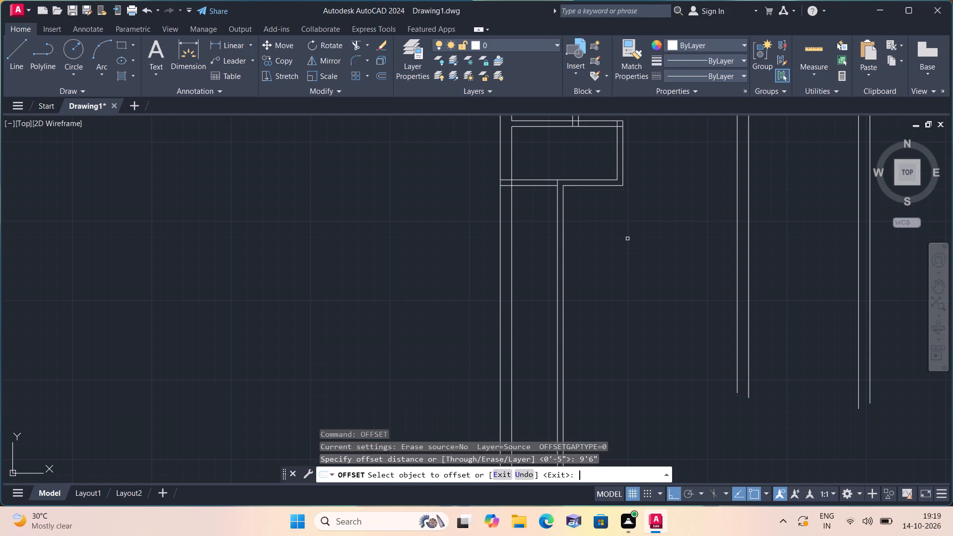
{"action": "left_click", "coordinate": [530, 185]}
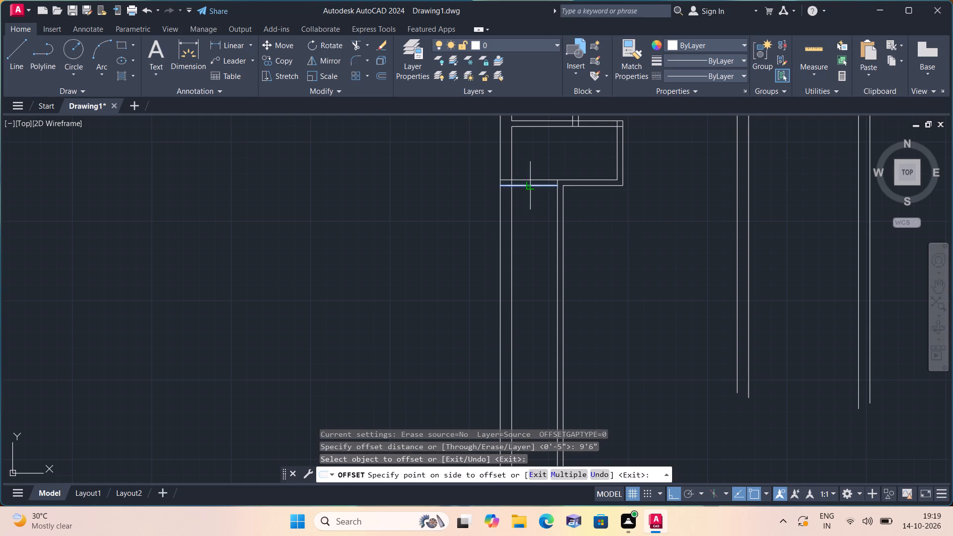
{"action": "left_click", "coordinate": [537, 282]}
{"action": "middle_click_drag", "start_coordinate": [536, 282], "coordinate": [527, 233]}
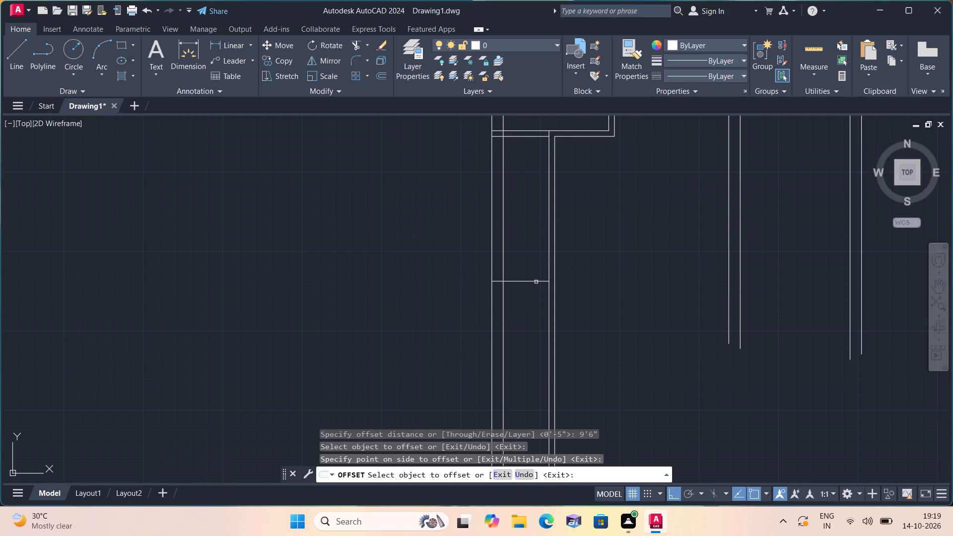
{"action": "key", "text": "space"}
Offset the new horizontal line 9" downward to form the cross wall's second face.
{"action": "key", "text": "space"}
{"action": "type", "text": "9\""}
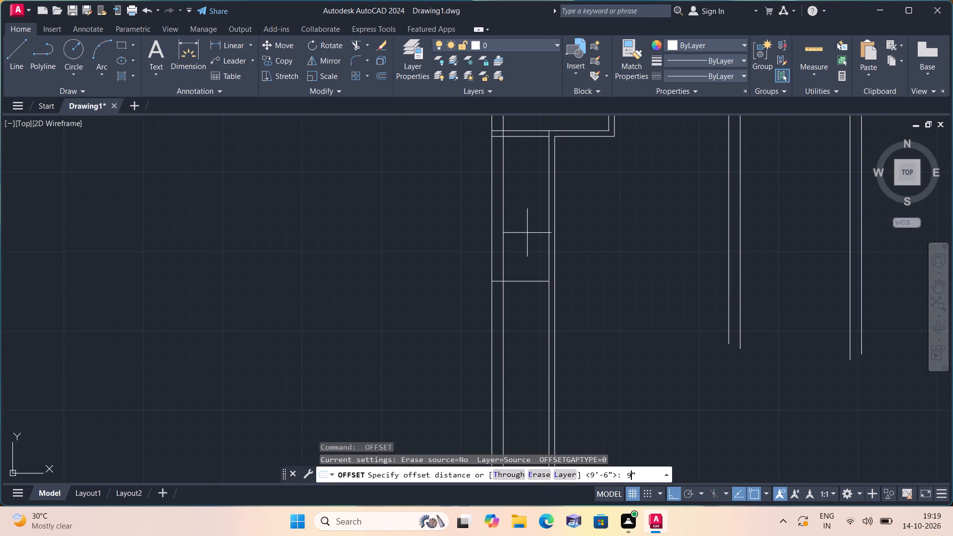
{"action": "key", "text": "space"}
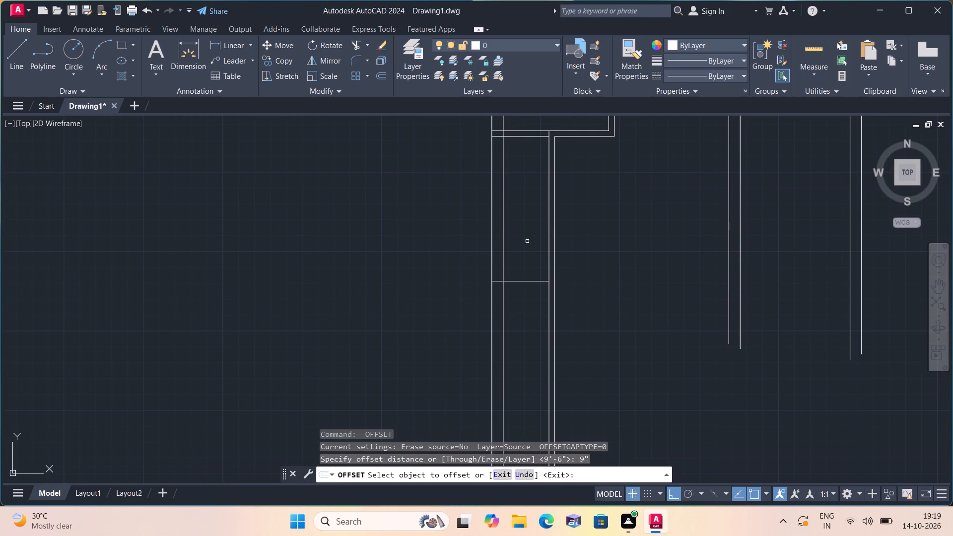
{"action": "left_click", "coordinate": [522, 281]}
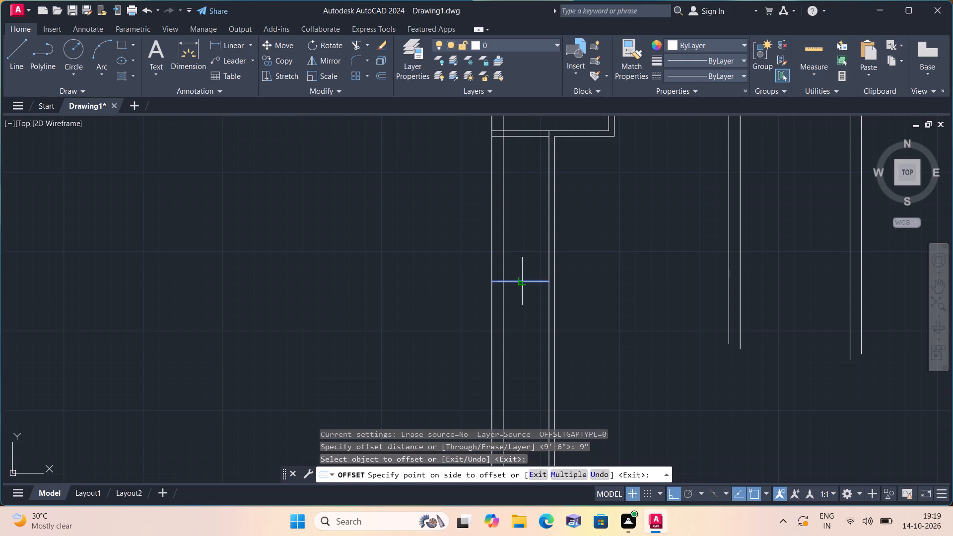
{"action": "left_click", "coordinate": [529, 320]}
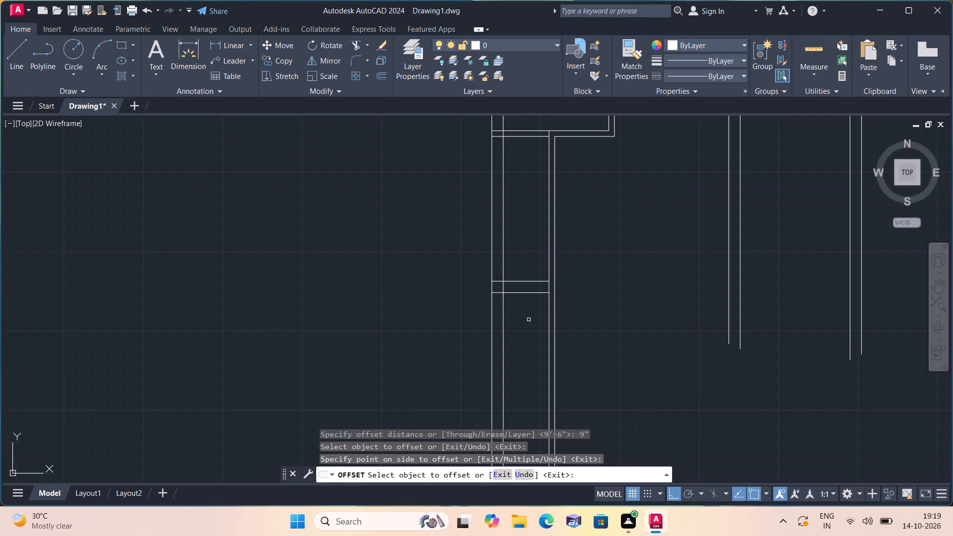
{"action": "key", "text": "Escape"}
Trim the vertical partition's left line below the new 9" cross wall and within the wall's thickness.
{"action": "type", "text": "trim"}
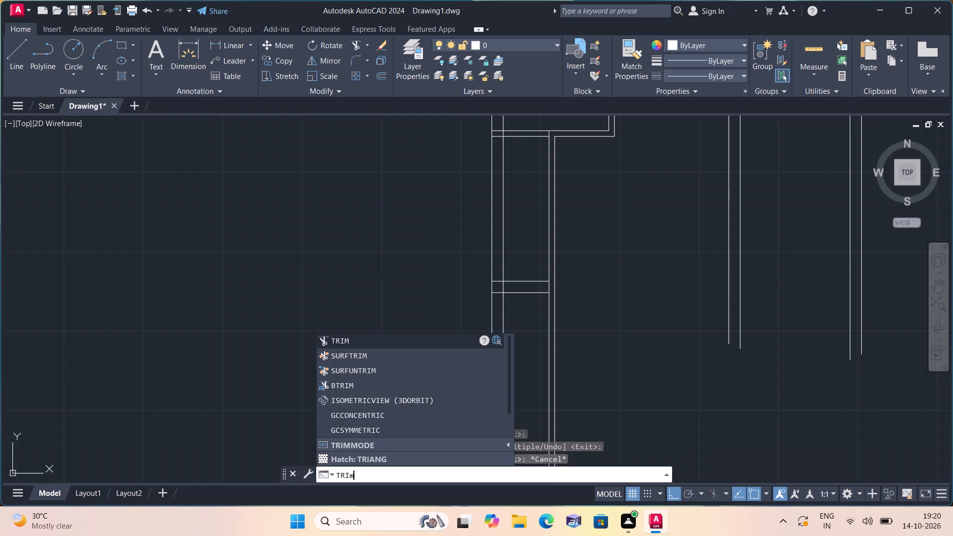
{"action": "key", "text": "space"}
{"action": "left_click", "coordinate": [536, 322]}
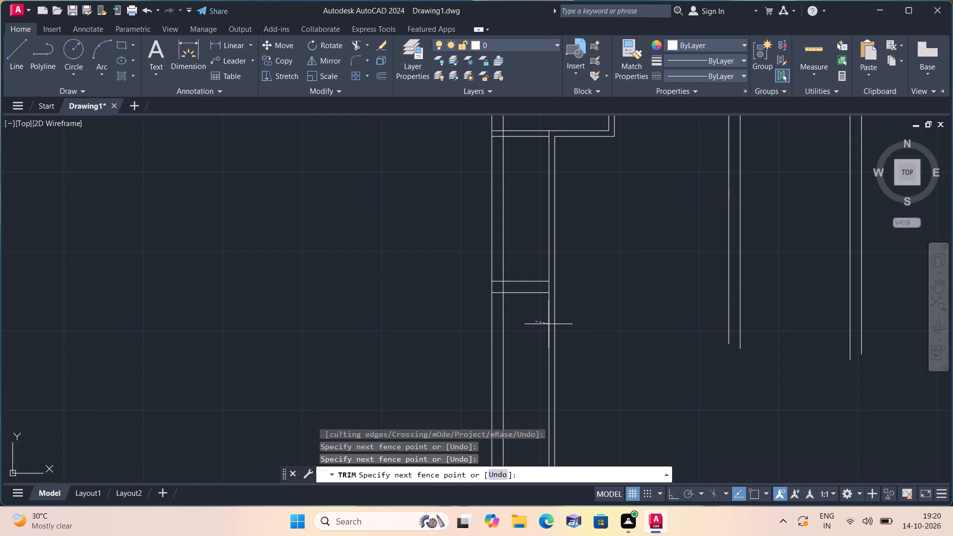
{"action": "left_click", "coordinate": [552, 322]}
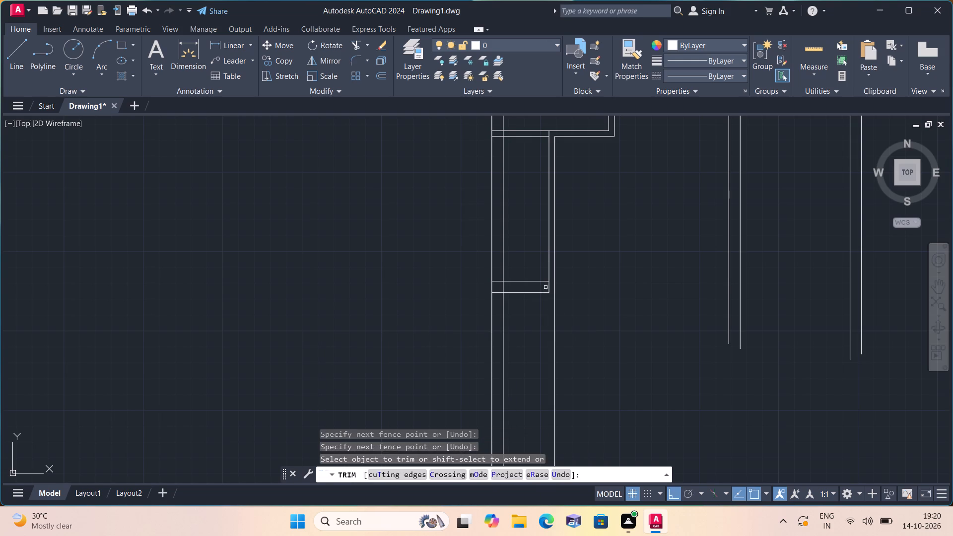
{"action": "left_click", "coordinate": [548, 288]}
{"action": "key", "text": "Escape"}
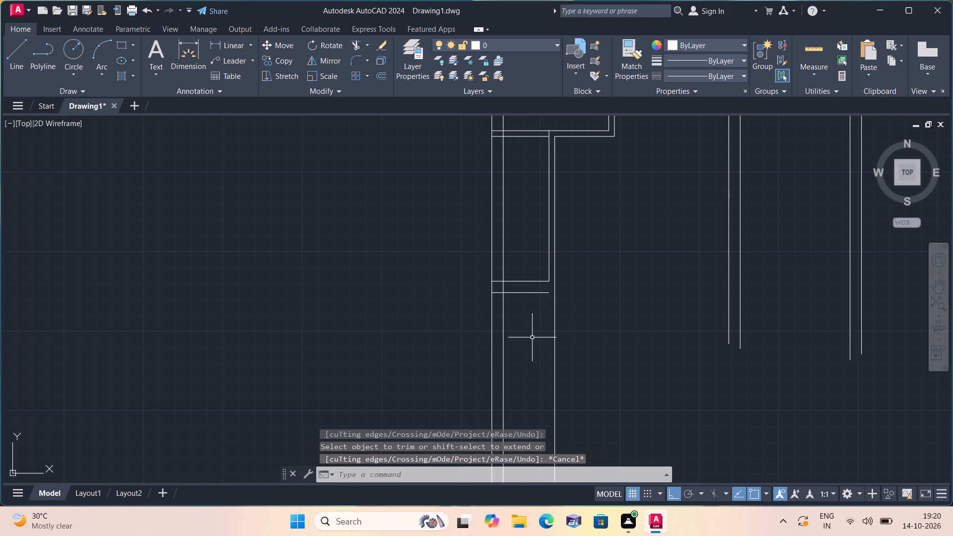
Extend both lines of the 9" cross wall across the two central vertical walls to the right outer wall's inner line.
{"action": "scroll", "coordinate": [532, 339], "scroll_direction": "down", "scroll_amount": 1}
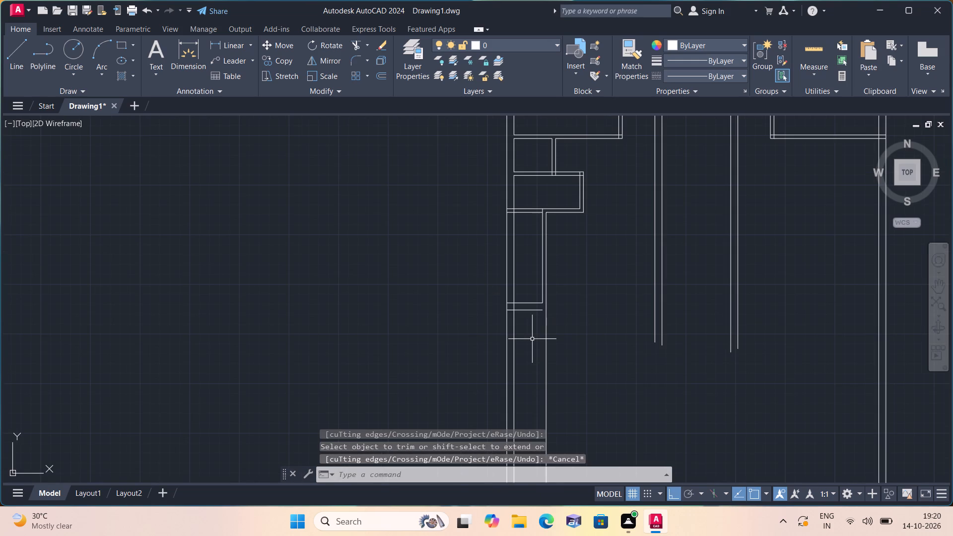
{"action": "type", "text": "exte"}
{"action": "key", "text": "space"}
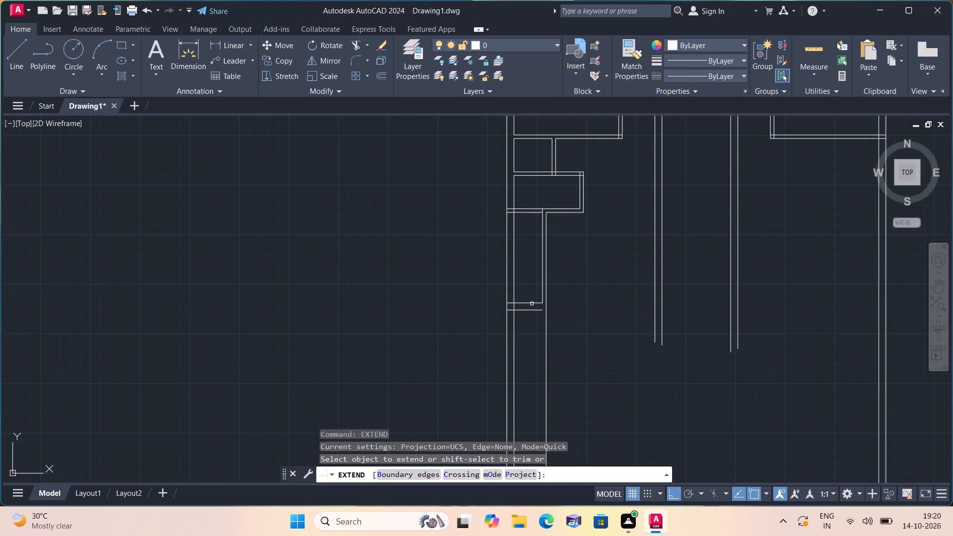
{"action": "left_click_drag", "start_coordinate": [532, 301], "coordinate": [533, 323]}
{"action": "left_click_drag", "start_coordinate": [530, 300], "coordinate": [533, 323]}
{"action": "left_click_drag", "start_coordinate": [581, 282], "coordinate": [598, 330]}
{"action": "left_click_drag", "start_coordinate": [604, 288], "coordinate": [608, 366]}
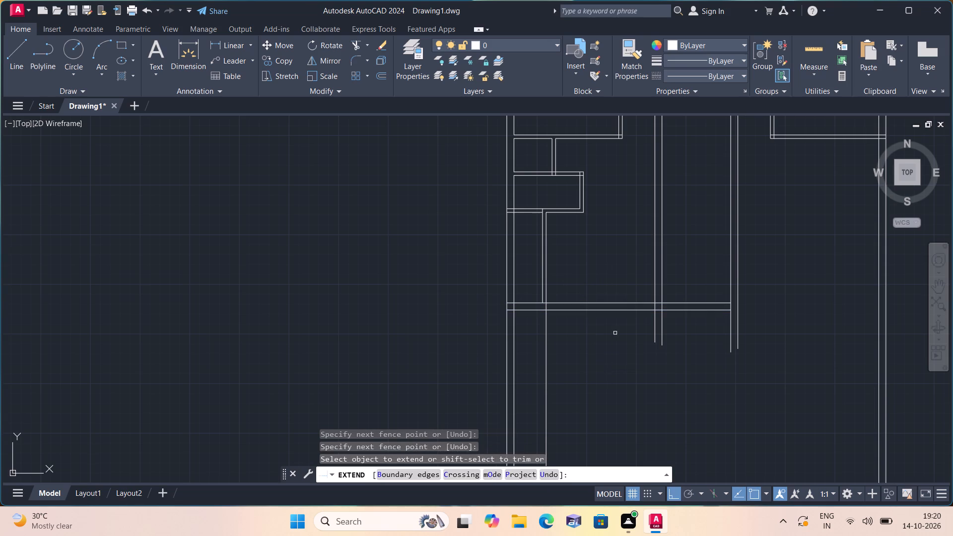
{"action": "left_click_drag", "start_coordinate": [689, 295], "coordinate": [698, 368]}
{"action": "left_click_drag", "start_coordinate": [699, 293], "coordinate": [708, 340]}
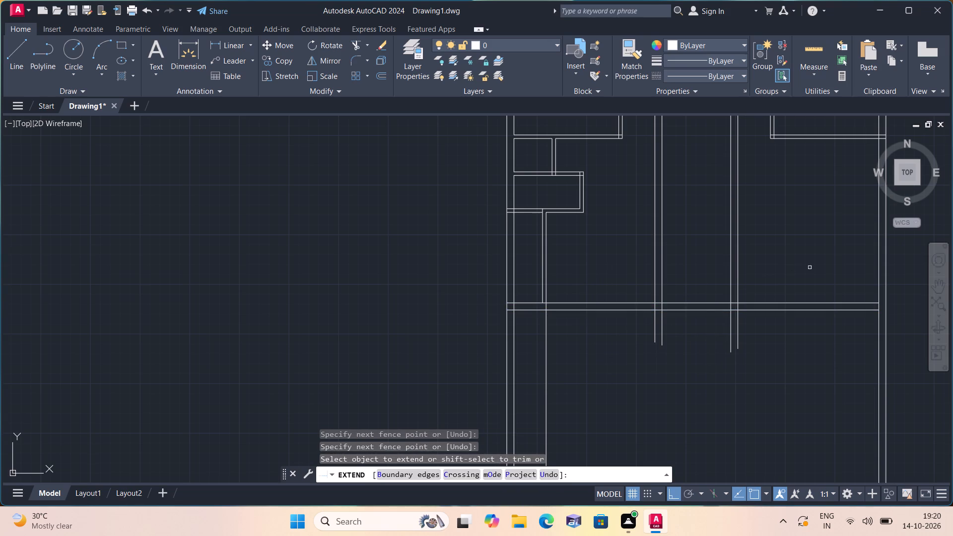
Extend both lines of the 9" cross wall through the right outer wall to its outer line.
{"action": "left_click_drag", "start_coordinate": [816, 270], "coordinate": [836, 332]}
{"action": "key", "text": "Escape"}
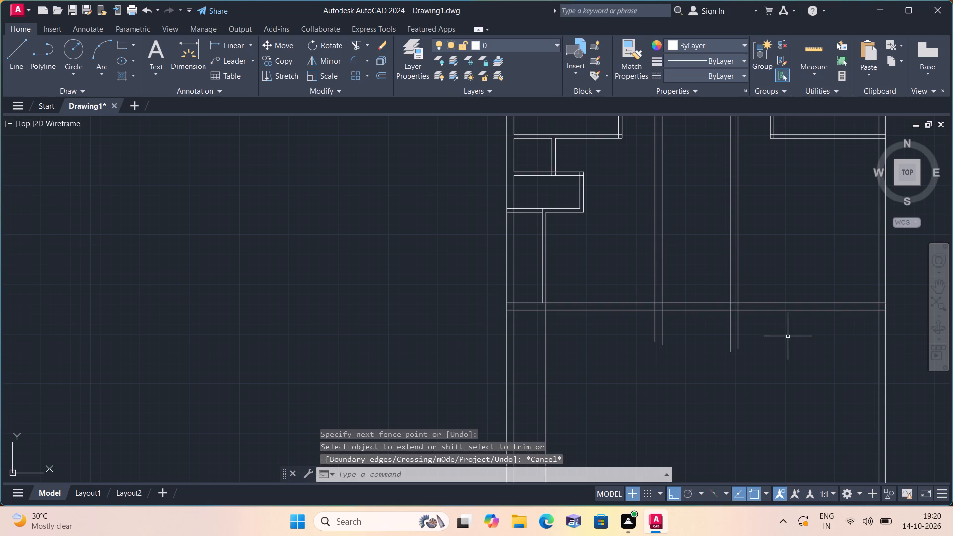
Trim the lower-left vertical partition's remaining right line below the 9" cross wall.
{"action": "scroll", "coordinate": [763, 346], "scroll_direction": "up", "scroll_amount": 1}
{"action": "scroll", "coordinate": [763, 346], "scroll_direction": "down", "scroll_amount": 1}
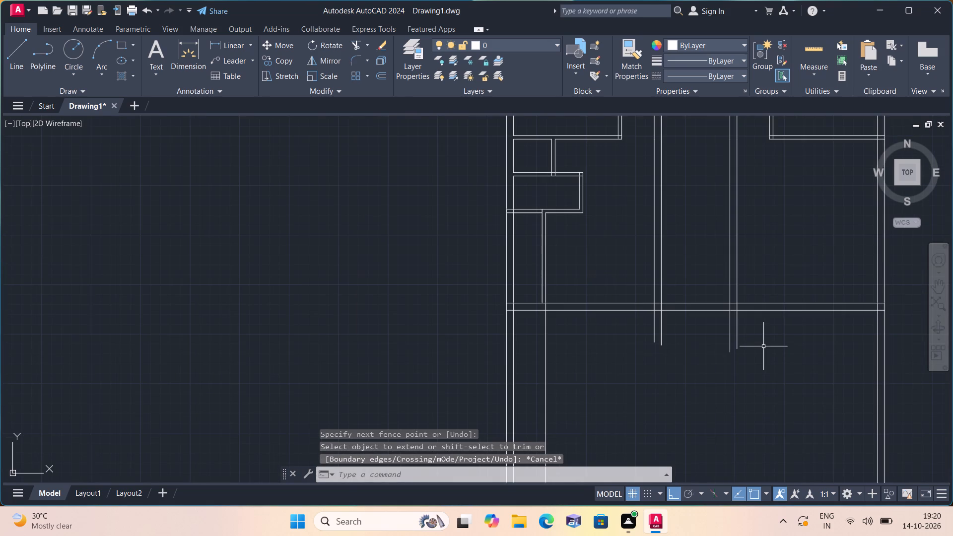
{"action": "scroll", "coordinate": [763, 346], "scroll_direction": "down", "scroll_amount": 1}
{"action": "middle_click_drag", "start_coordinate": [763, 346], "coordinate": [748, 272]}
{"action": "scroll", "coordinate": [651, 299], "scroll_direction": "up", "scroll_amount": 1}
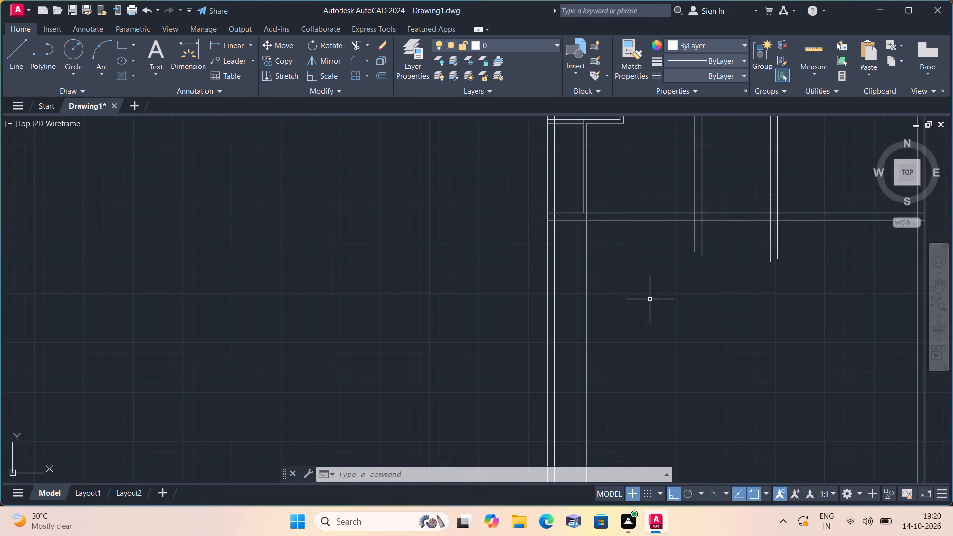
{"action": "scroll", "coordinate": [626, 302], "scroll_direction": "down", "scroll_amount": 1}
{"action": "type", "text": "trim"}
{"action": "key", "text": "space"}
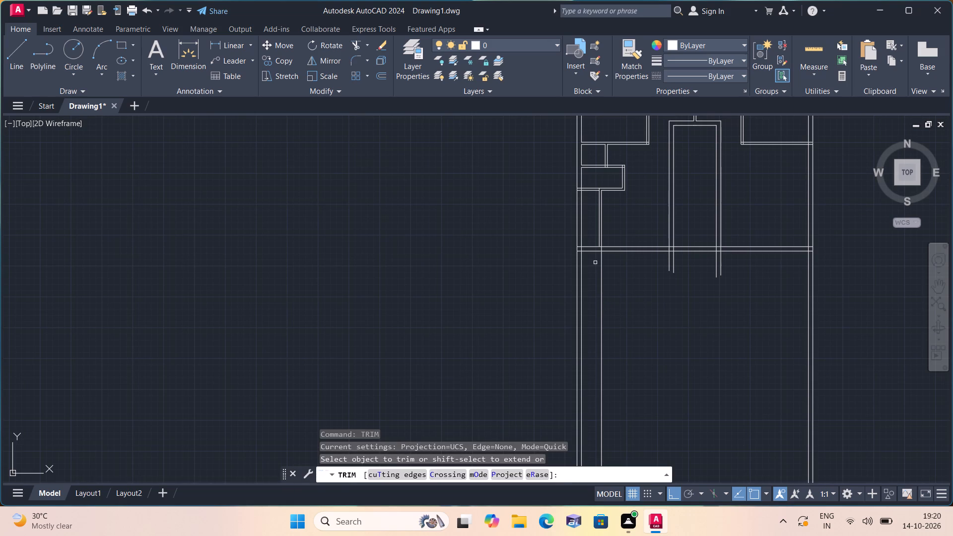
{"action": "left_click", "coordinate": [595, 263]}
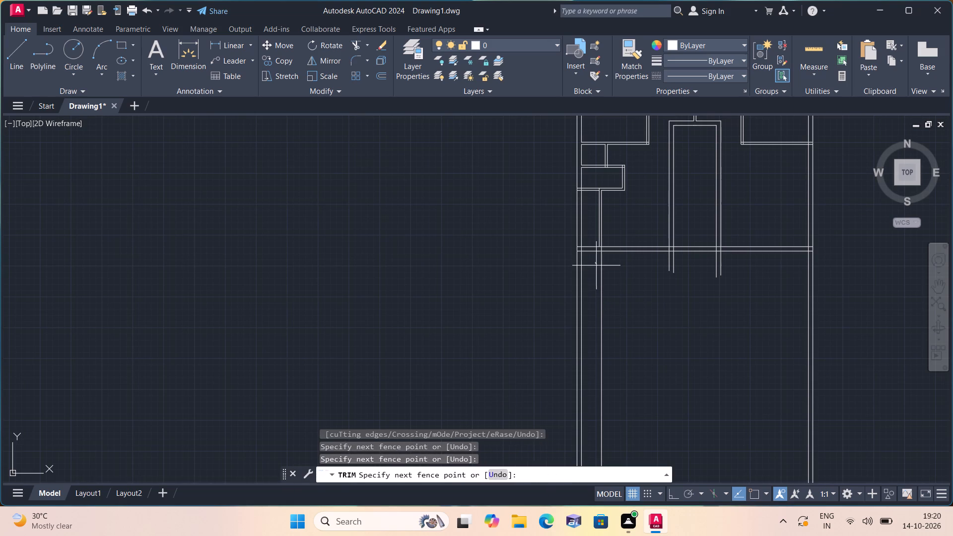
{"action": "left_click", "coordinate": [628, 276]}
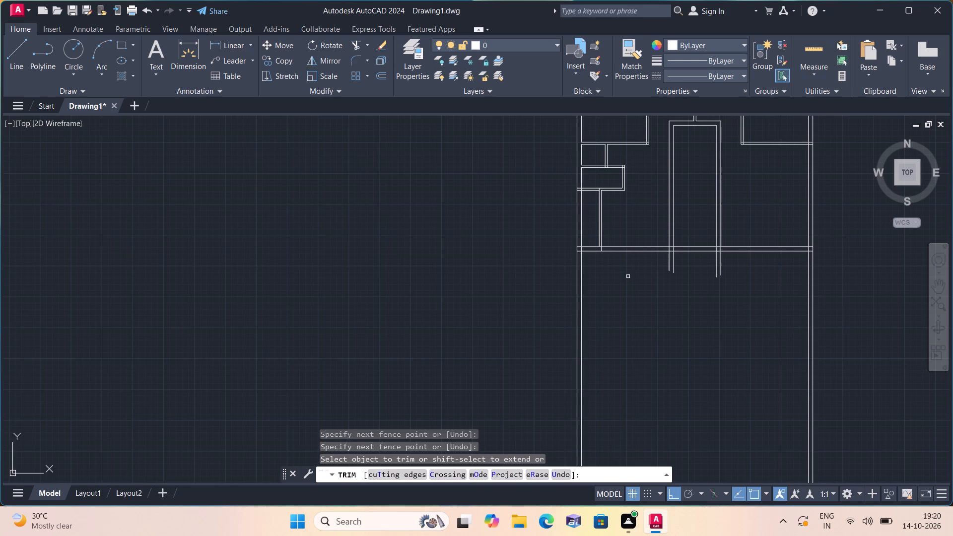
{"action": "scroll", "coordinate": [636, 278], "scroll_direction": "up", "scroll_amount": 1}
{"action": "middle_click_drag", "start_coordinate": [633, 278], "coordinate": [503, 360]}
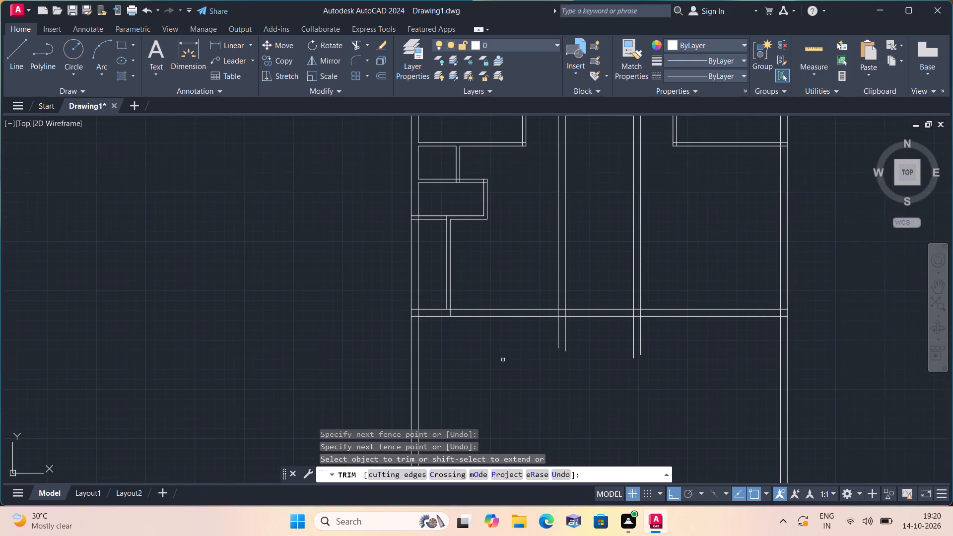
{"action": "middle_click_drag", "start_coordinate": [711, 211], "coordinate": [553, 333]}
{"action": "scroll", "coordinate": [711, 211], "scroll_direction": "down", "scroll_amount": 1}
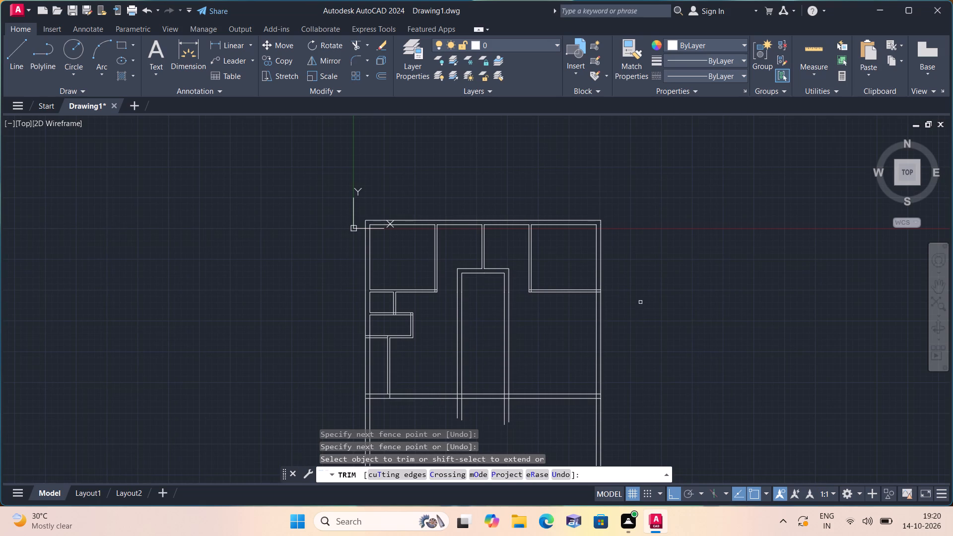
{"action": "scroll", "coordinate": [640, 302], "scroll_direction": "up", "scroll_amount": 1}
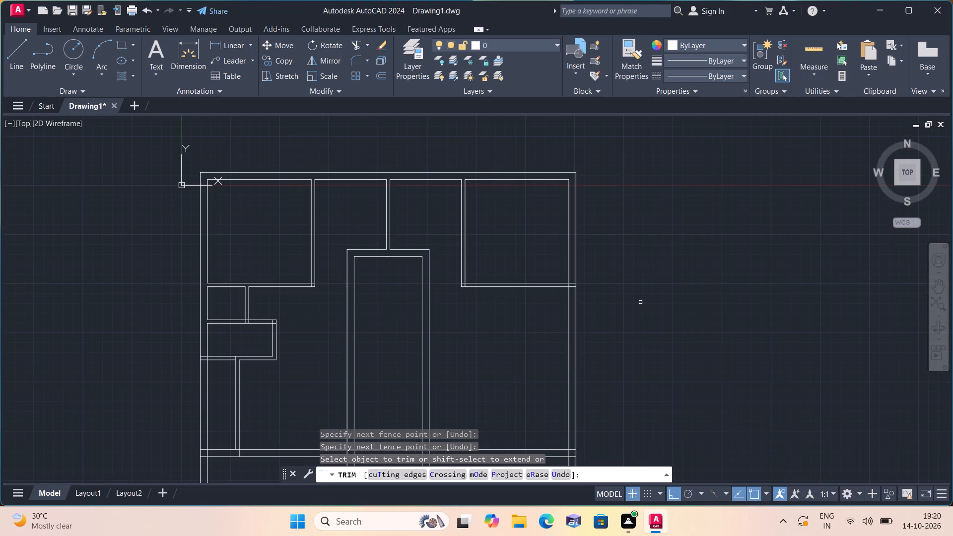
{"action": "key", "text": "space"}
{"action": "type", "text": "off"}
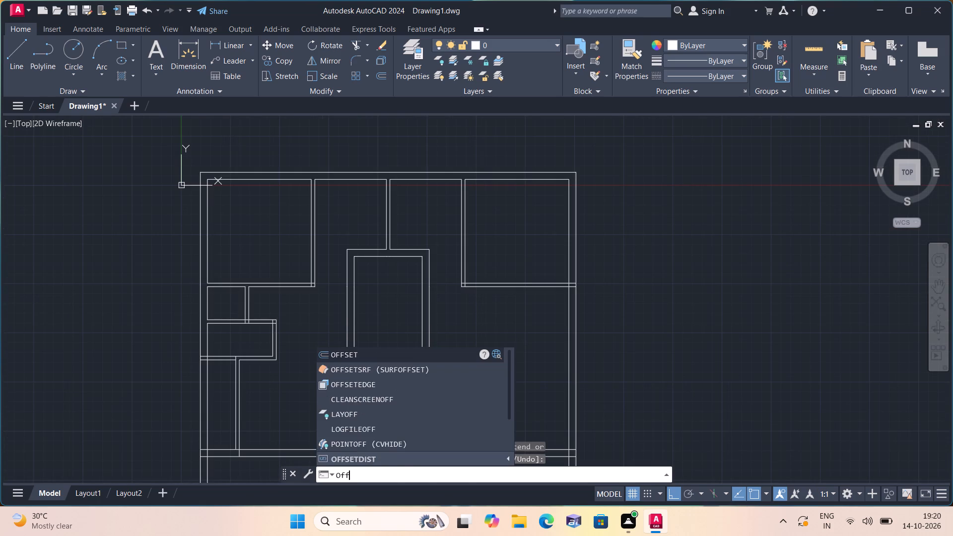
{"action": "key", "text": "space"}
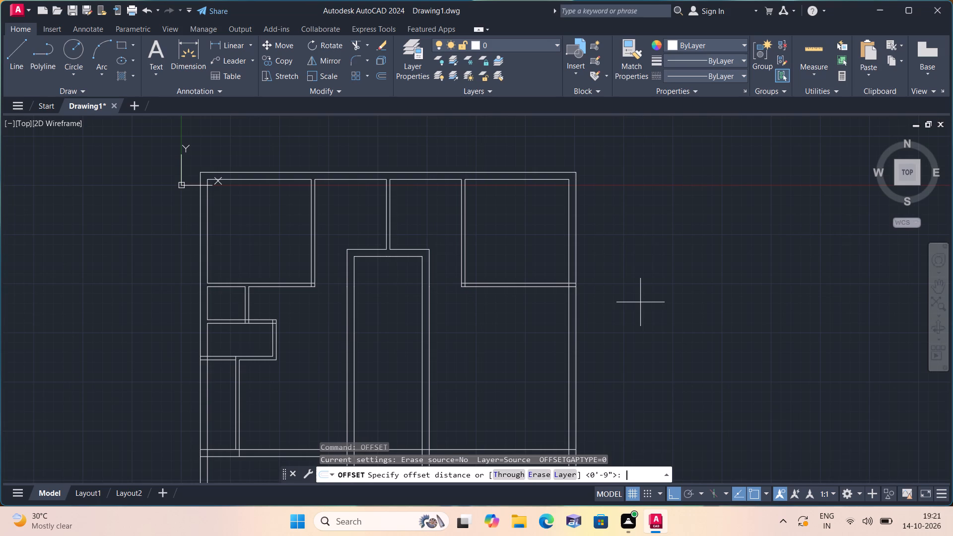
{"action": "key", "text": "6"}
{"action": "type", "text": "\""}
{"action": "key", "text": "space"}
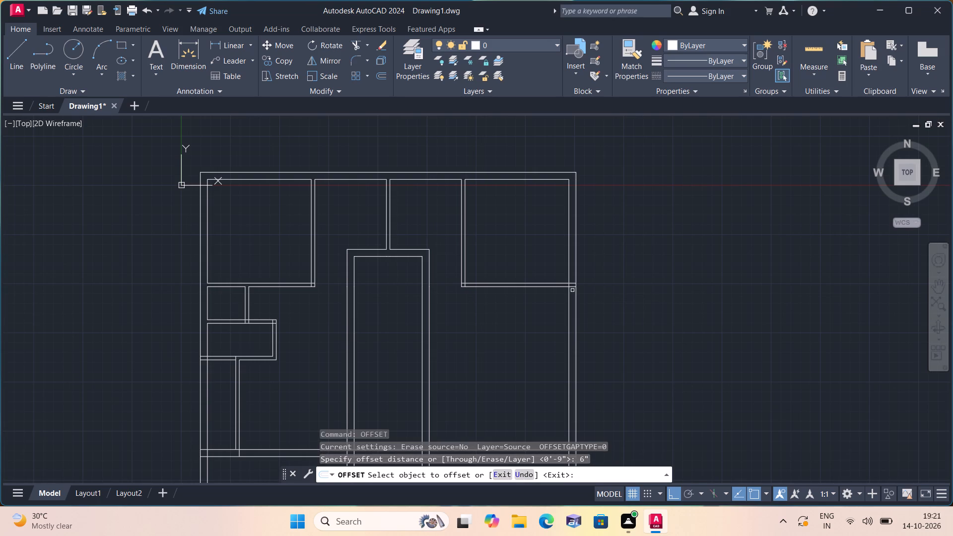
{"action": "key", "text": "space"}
Offset the lower line of the upper-right room's bottom wall 3'6" downward.
{"action": "key", "text": "space"}
{"action": "type", "text": "3'6\""}
{"action": "key", "text": "space"}
{"action": "scroll", "coordinate": [572, 290], "scroll_direction": "down", "scroll_amount": 3}
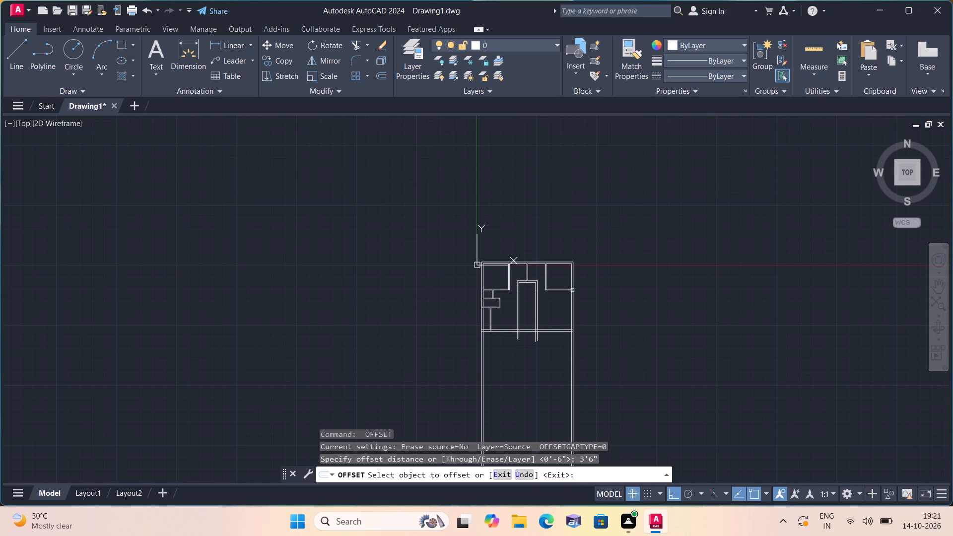
{"action": "scroll", "coordinate": [564, 274], "scroll_direction": "up", "scroll_amount": 3}
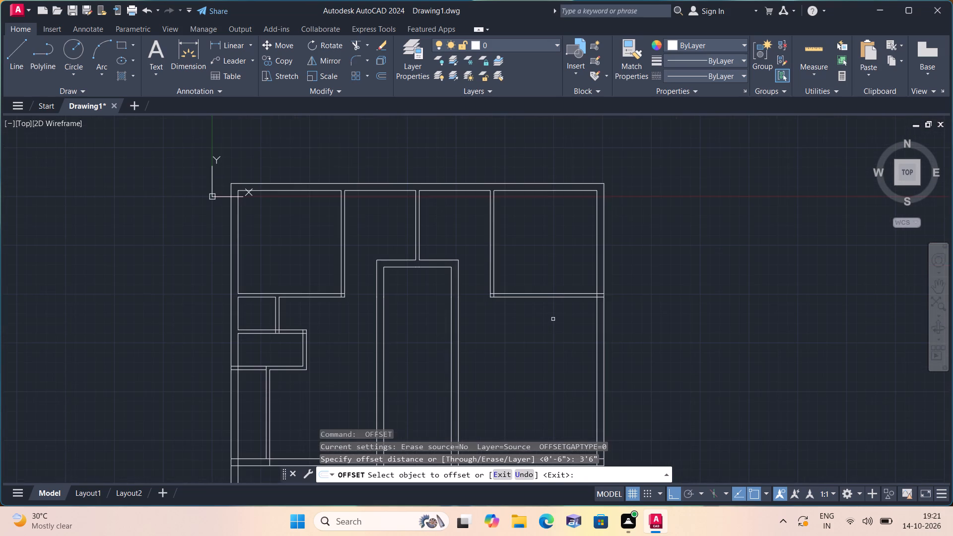
{"action": "left_click", "coordinate": [554, 299]}
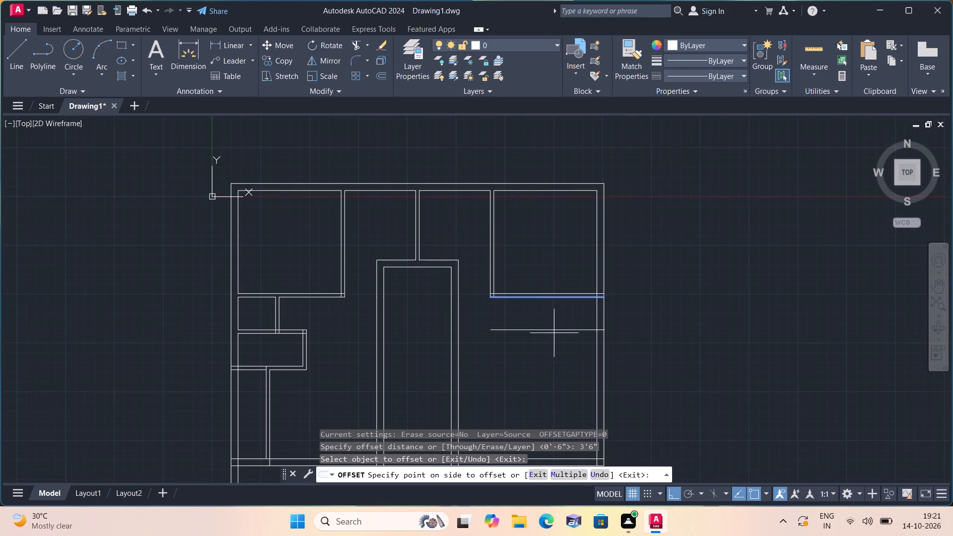
{"action": "left_click", "coordinate": [560, 357]}
{"action": "middle_click_drag", "start_coordinate": [554, 353], "coordinate": [554, 237]}
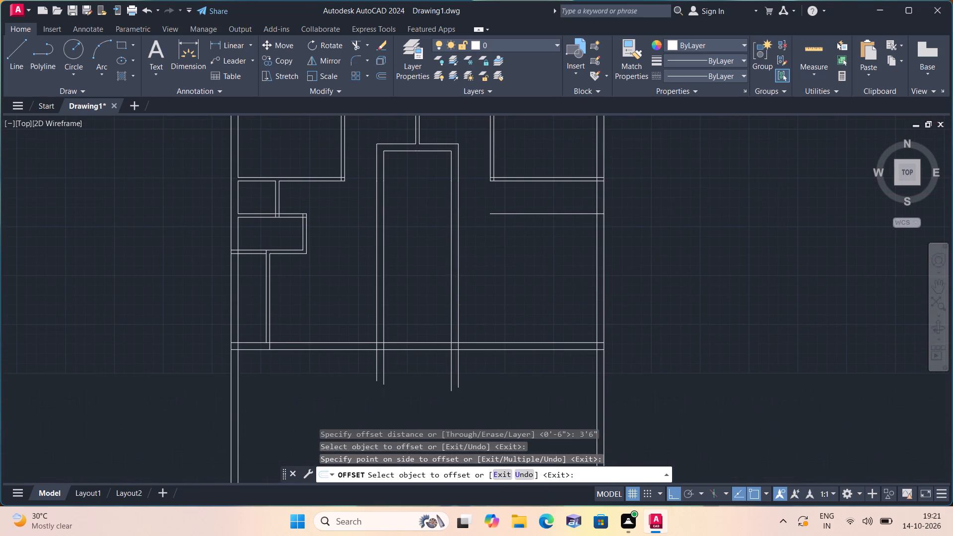
{"action": "key", "text": "space"}
Offset the new horizontal line below the upper-right room 4.5" downward to form a partition.
{"action": "key", "text": "space"}
{"action": "type", "text": "4.5\""}
{"action": "key", "text": "space"}
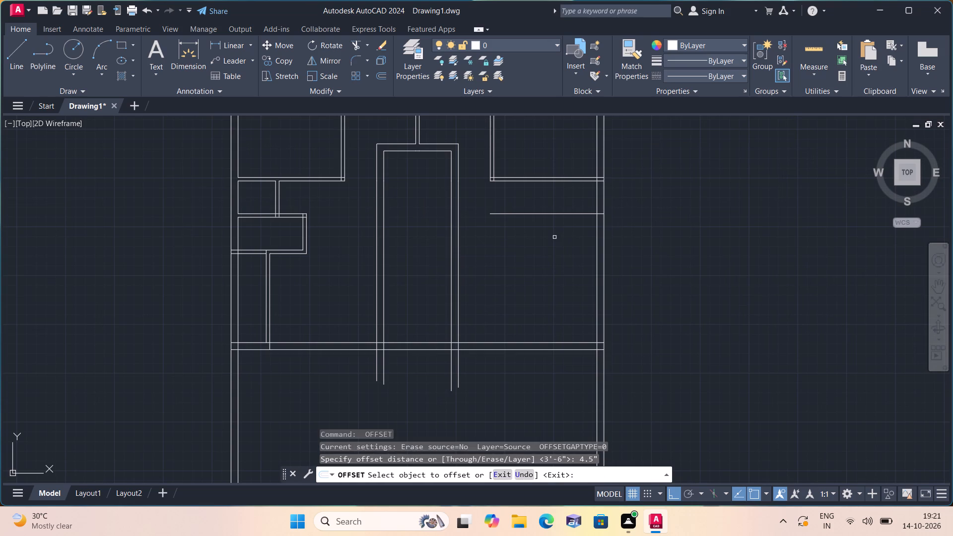
{"action": "left_click", "coordinate": [540, 212]}
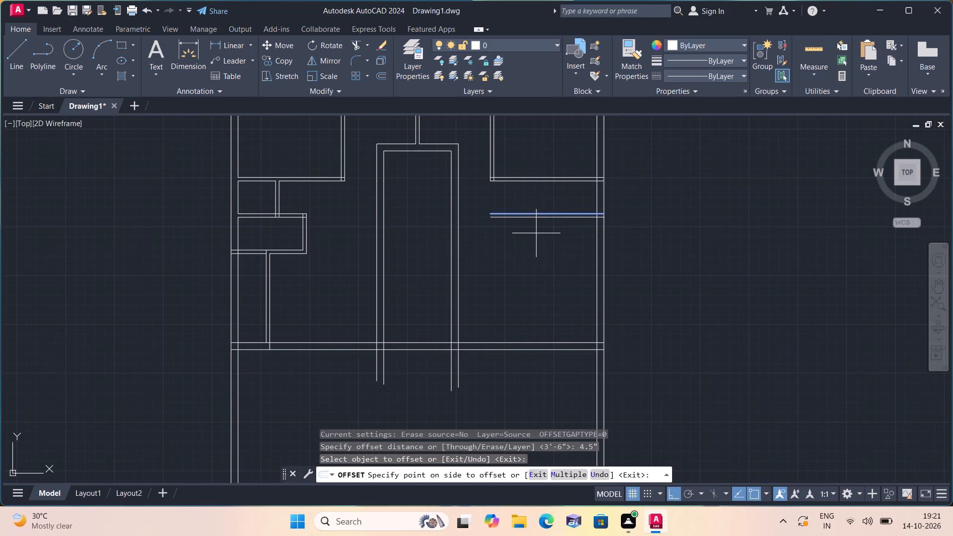
{"action": "left_click", "coordinate": [536, 233]}
{"action": "key", "text": "space"}
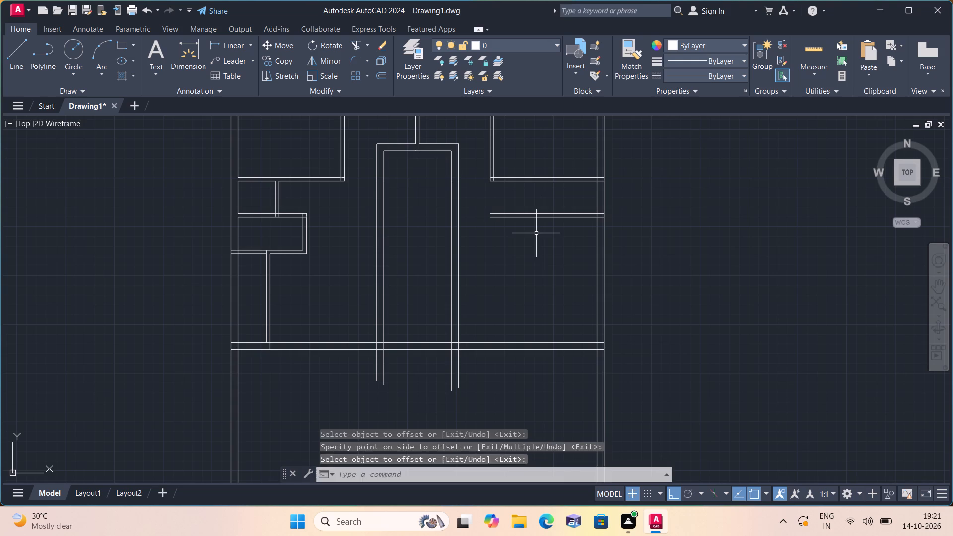
Offset the lower line of the new right-side partition 3'6" downward.
{"action": "key", "text": "space"}
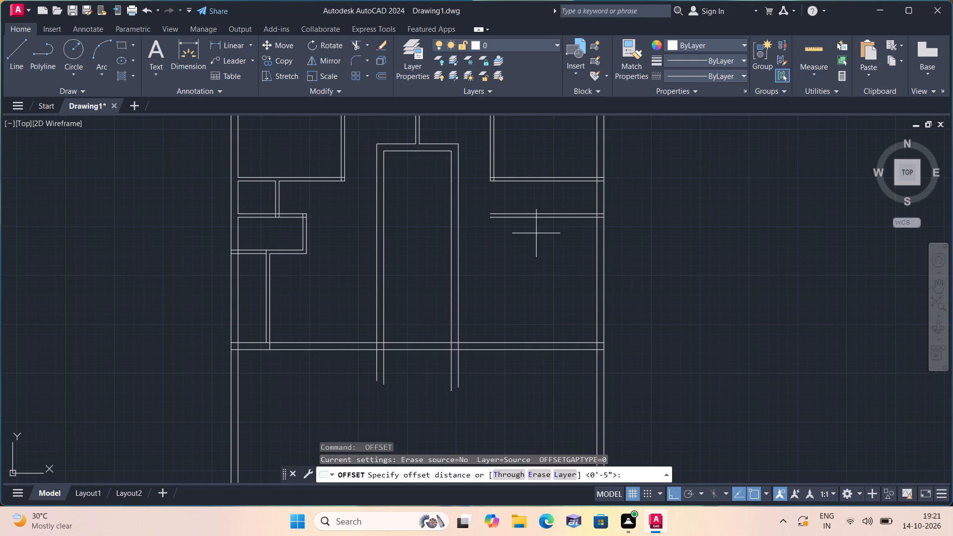
{"action": "type", "text": "3'6\""}
{"action": "key", "text": "space"}
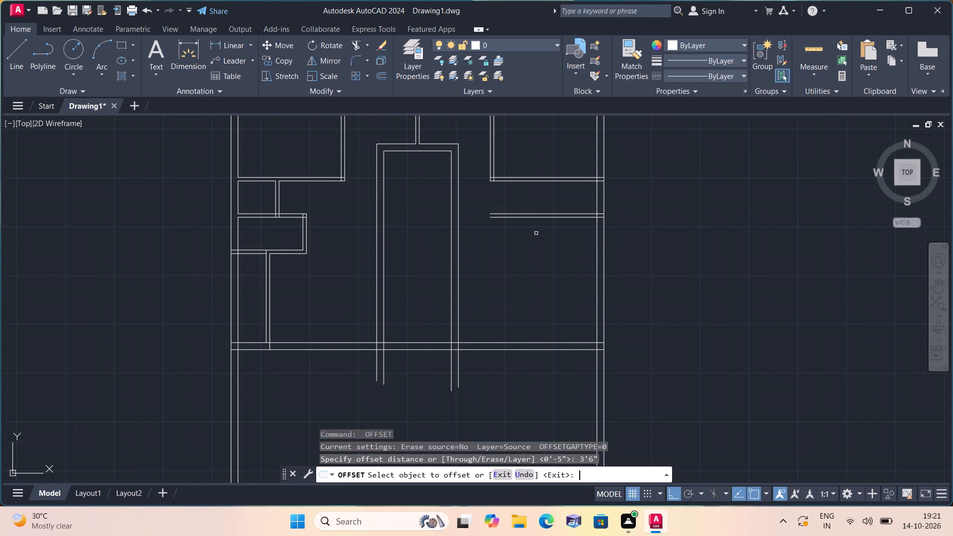
{"action": "left_click", "coordinate": [545, 217]}
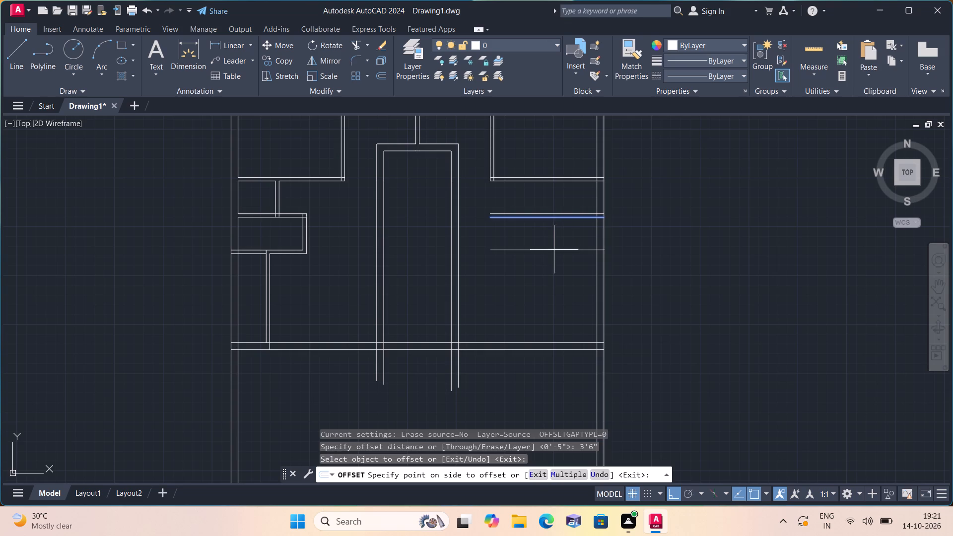
{"action": "left_click", "coordinate": [552, 269]}
{"action": "key", "text": "space"}
Offset the lowest new right-side line 4.5" downward to form the second horizontal partition.
{"action": "key", "text": "space"}
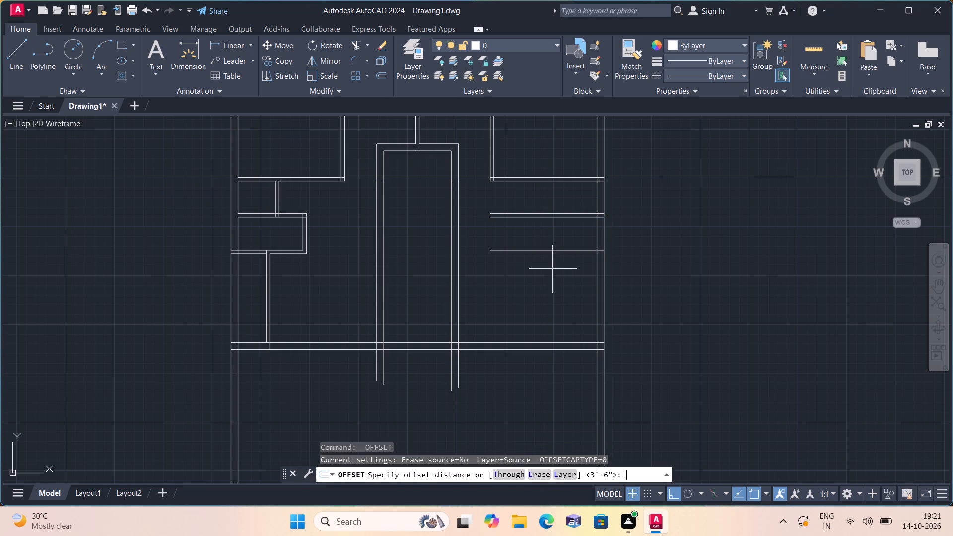
{"action": "type", "text": "4.5\""}
{"action": "key", "text": "space"}
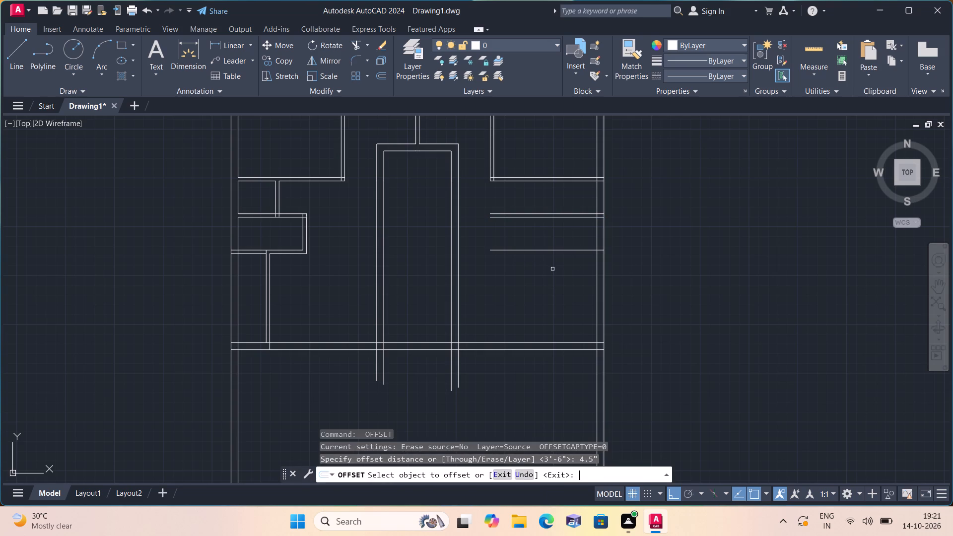
{"action": "left_click", "coordinate": [556, 250]}
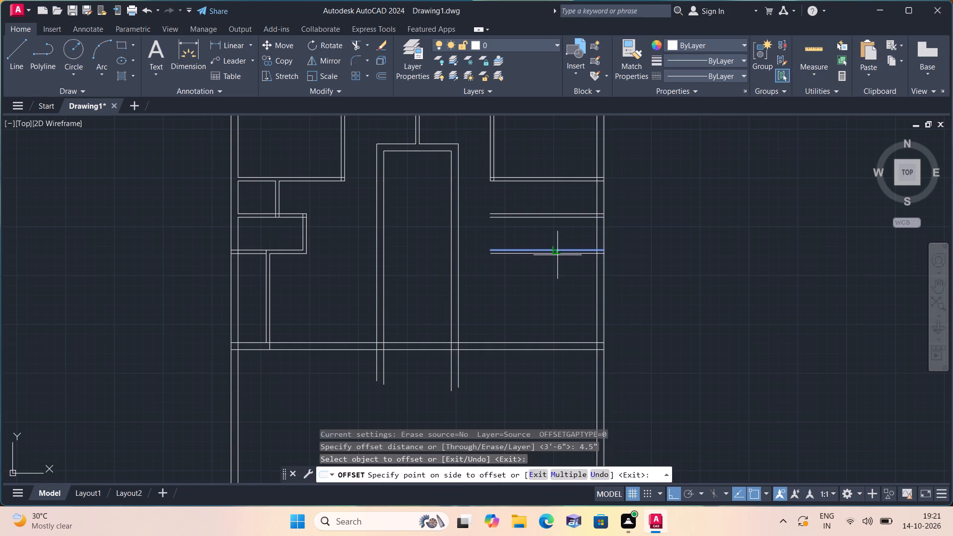
{"action": "left_click", "coordinate": [557, 275]}
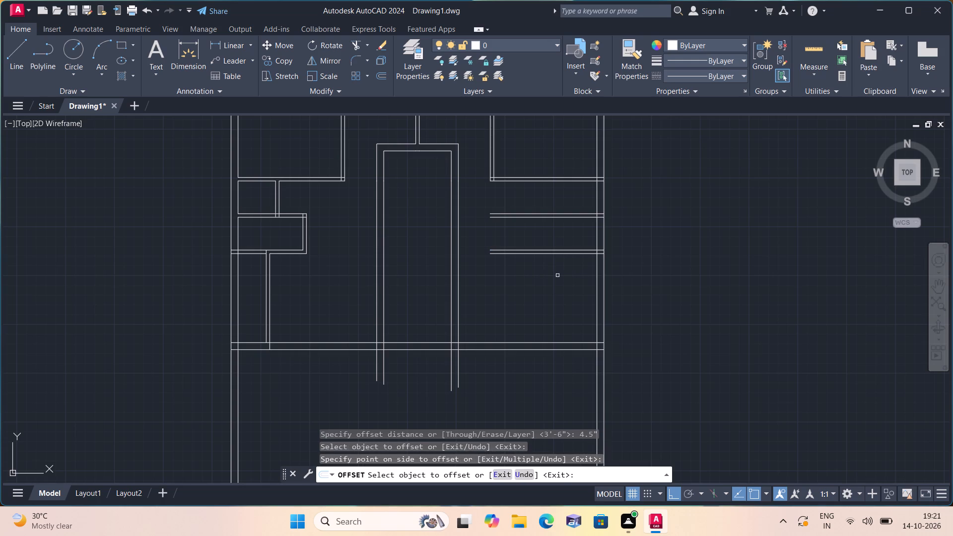
{"action": "key", "text": "space"}
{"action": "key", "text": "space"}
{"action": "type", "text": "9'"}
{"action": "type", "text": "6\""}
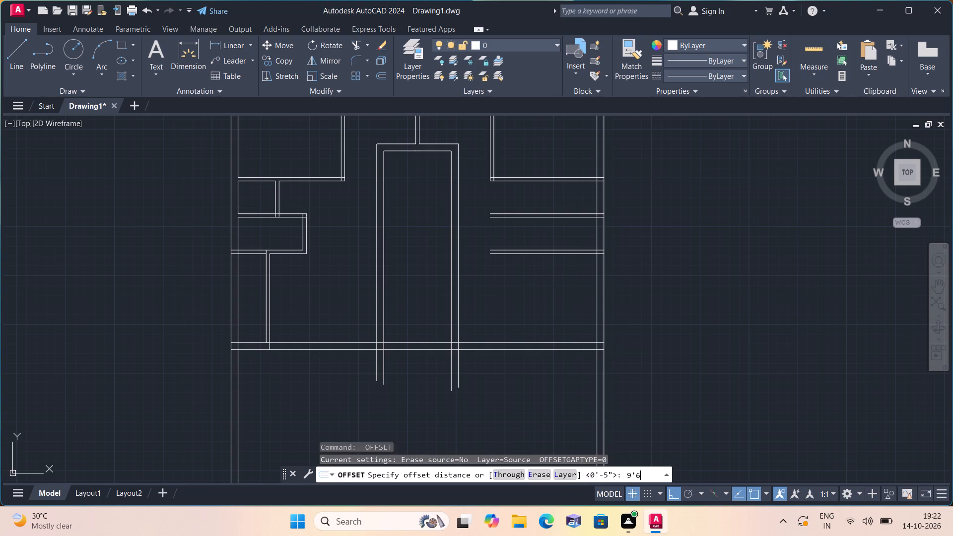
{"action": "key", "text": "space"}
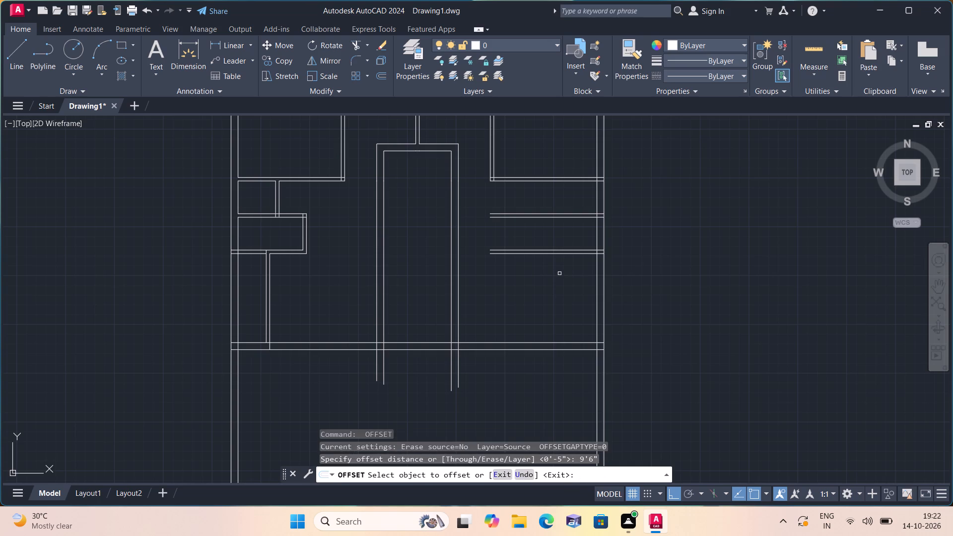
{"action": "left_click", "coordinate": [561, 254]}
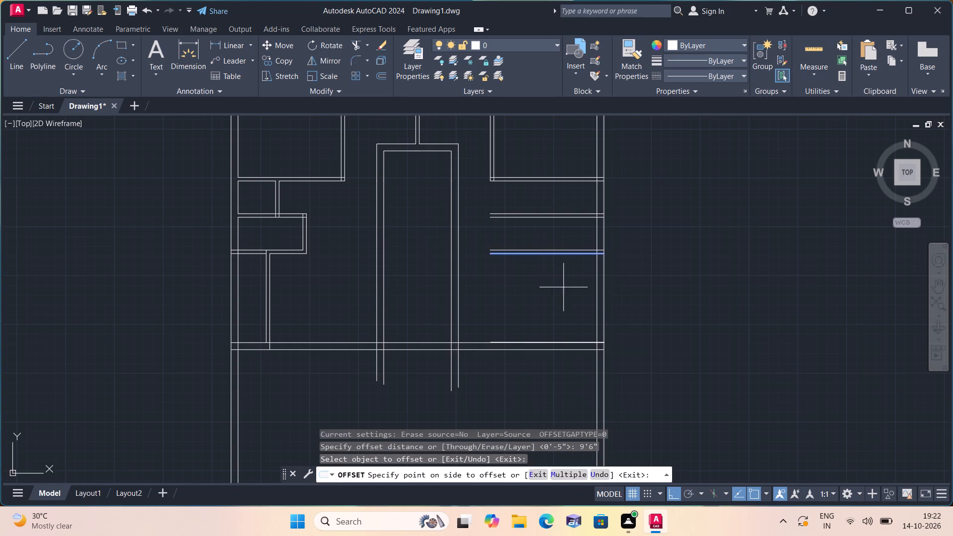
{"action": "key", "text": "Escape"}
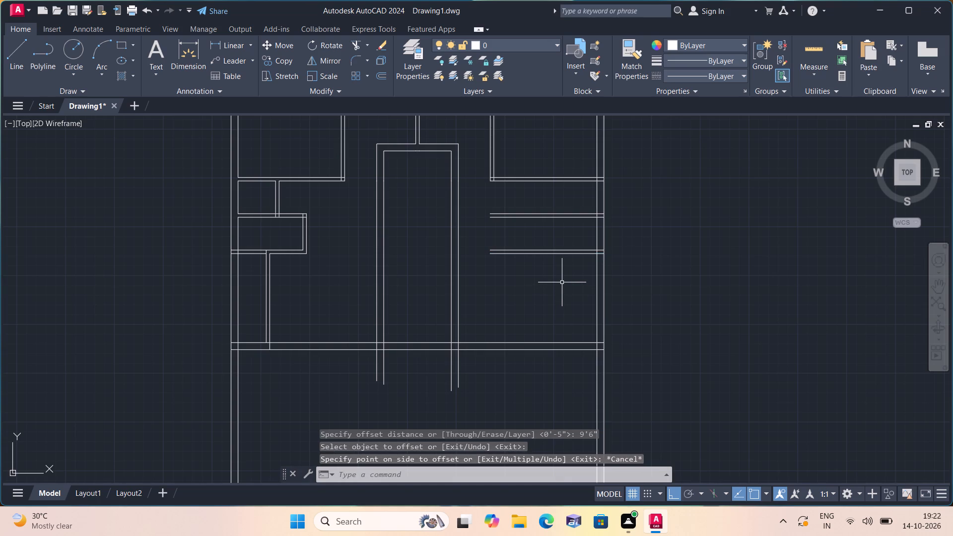
Offset the inner line of the right outer wall 4' inward, beside the right-side compartments.
{"action": "type", "text": "off"}
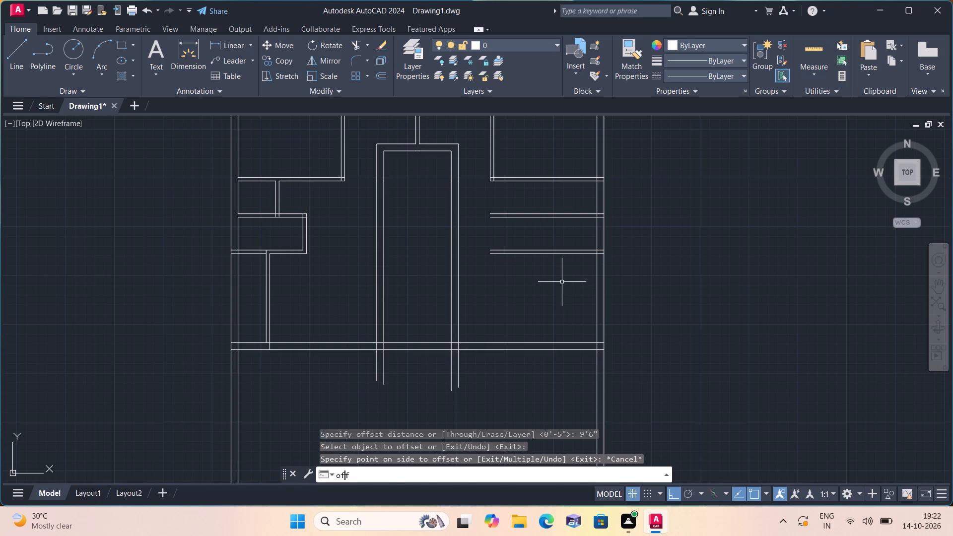
{"action": "key", "text": "space"}
{"action": "type", "text": "4'"}
{"action": "key", "text": "space"}
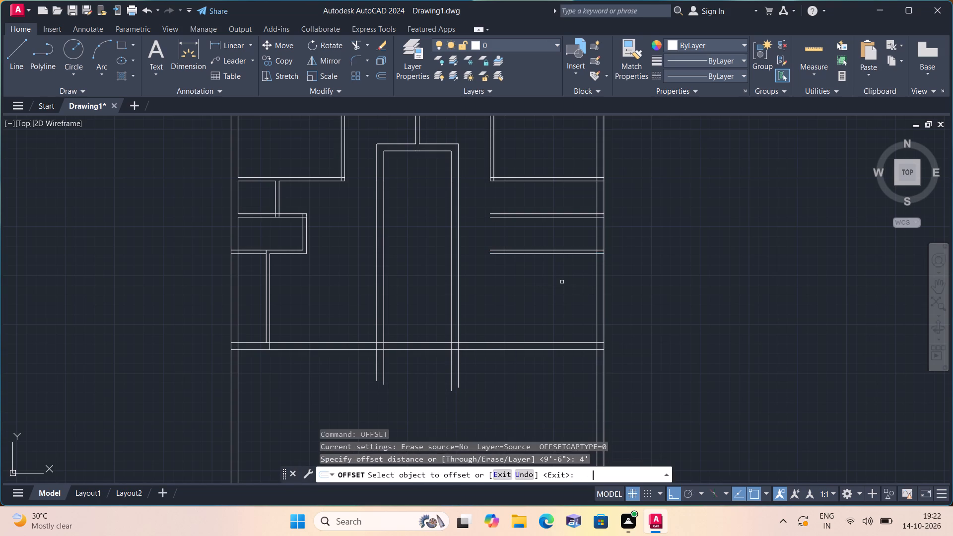
{"action": "left_click", "coordinate": [597, 209]}
{"action": "left_click", "coordinate": [535, 203]}
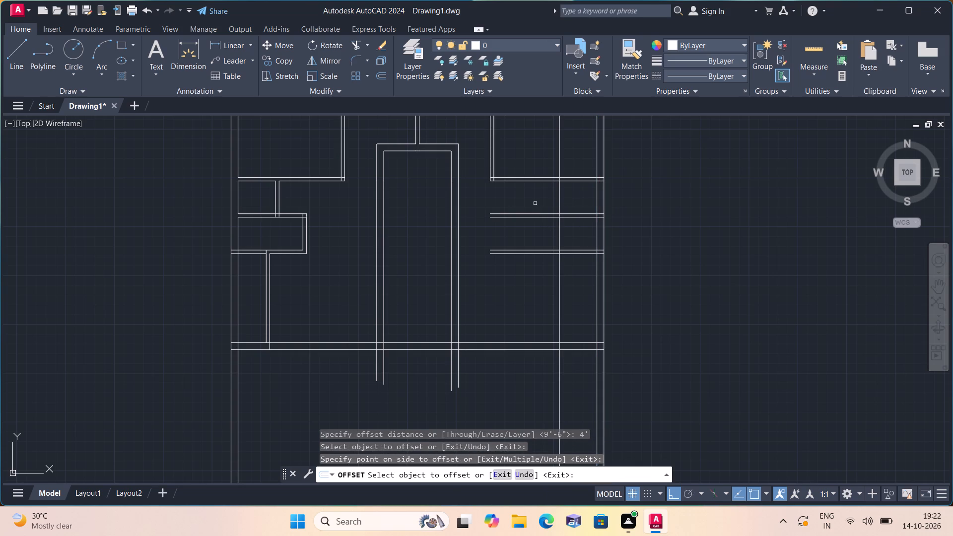
{"action": "key", "text": "space"}
Offset the new vertical line 4.5" further inward to form a vertical partition.
{"action": "key", "text": "space"}
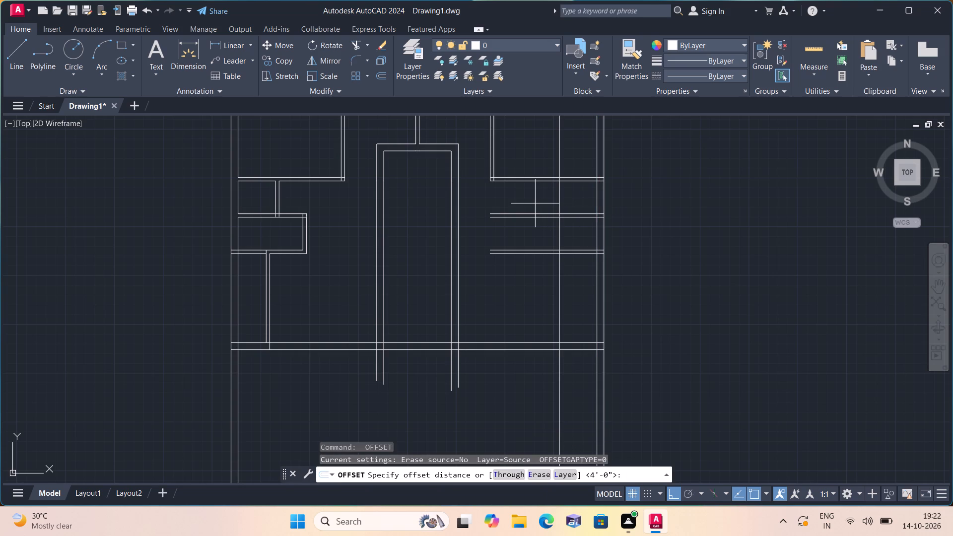
{"action": "type", "text": "4.5\""}
{"action": "key", "text": "space"}
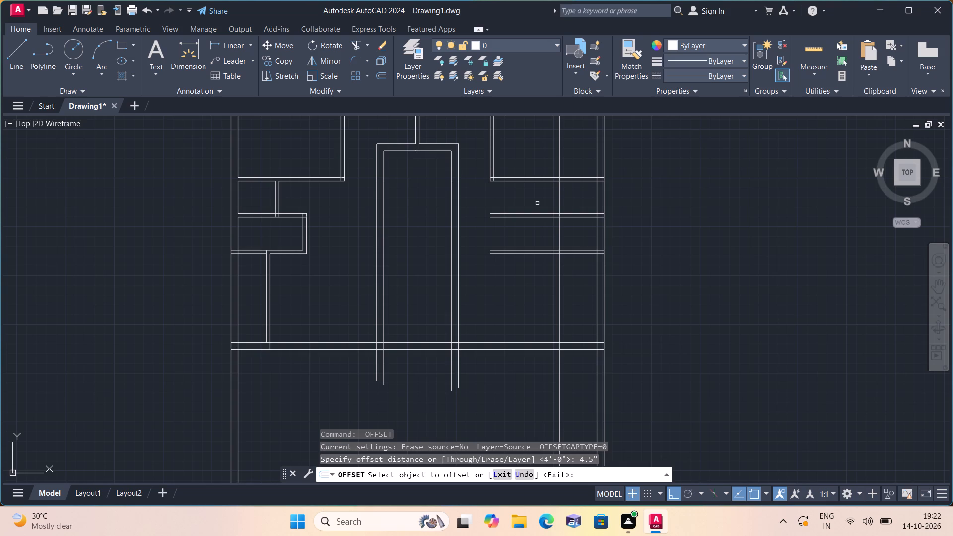
{"action": "left_click", "coordinate": [559, 208]}
{"action": "left_click", "coordinate": [532, 197]}
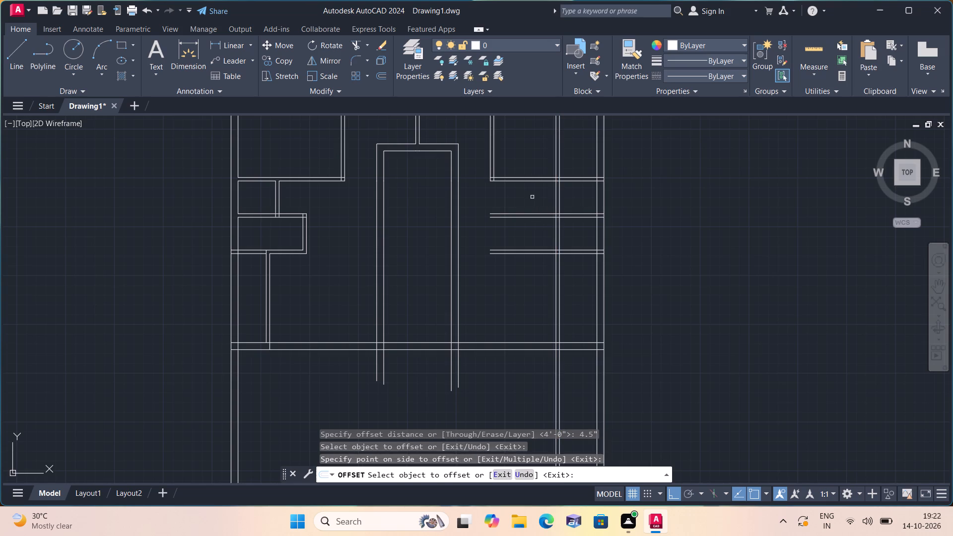
{"action": "scroll", "coordinate": [532, 197], "scroll_direction": "down", "scroll_amount": 1}
{"action": "key", "text": "Escape"}
Trim the new vertical partition lines inside the upper-right room and the first horizontal partition's portion extending inward beyond them.
{"action": "type", "text": "trim"}
{"action": "key", "text": "space"}
{"action": "scroll", "coordinate": [544, 192], "scroll_direction": "up", "scroll_amount": 1}
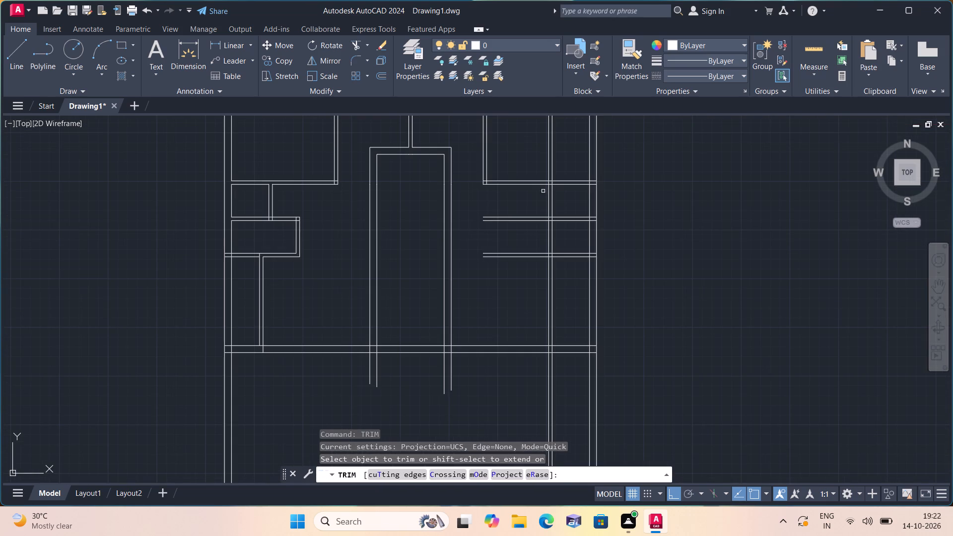
{"action": "left_click", "coordinate": [552, 169]}
{"action": "left_click", "coordinate": [539, 164]}
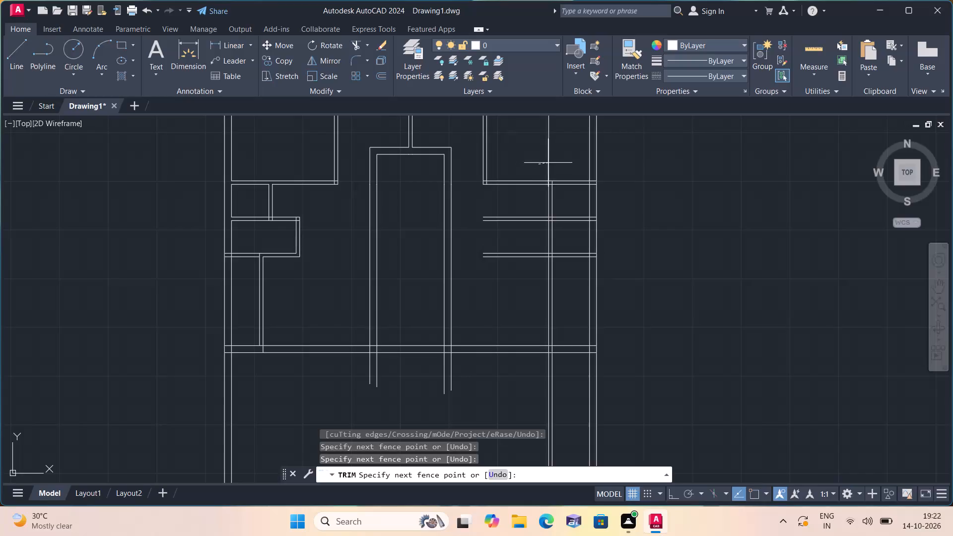
{"action": "left_click", "coordinate": [556, 163]}
{"action": "left_click", "coordinate": [525, 214]}
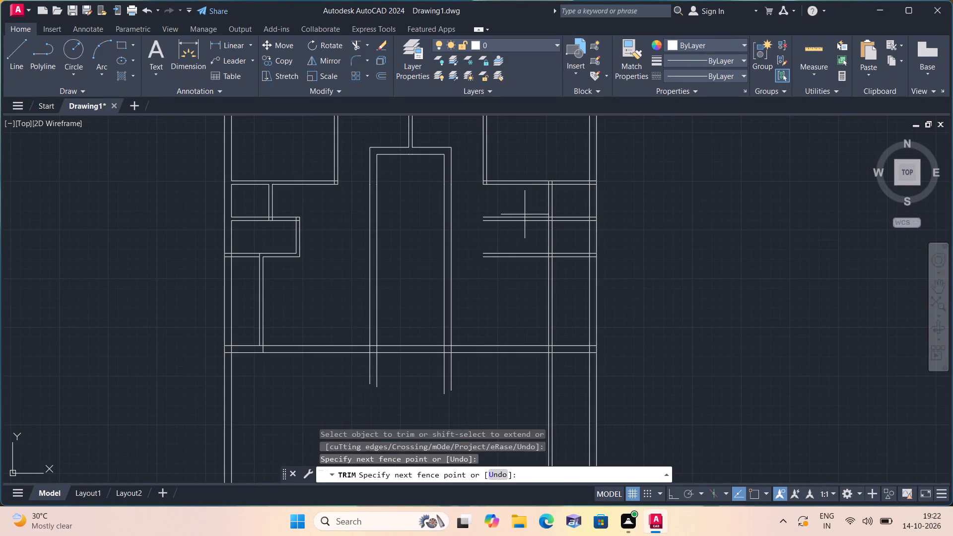
{"action": "left_click", "coordinate": [525, 221]}
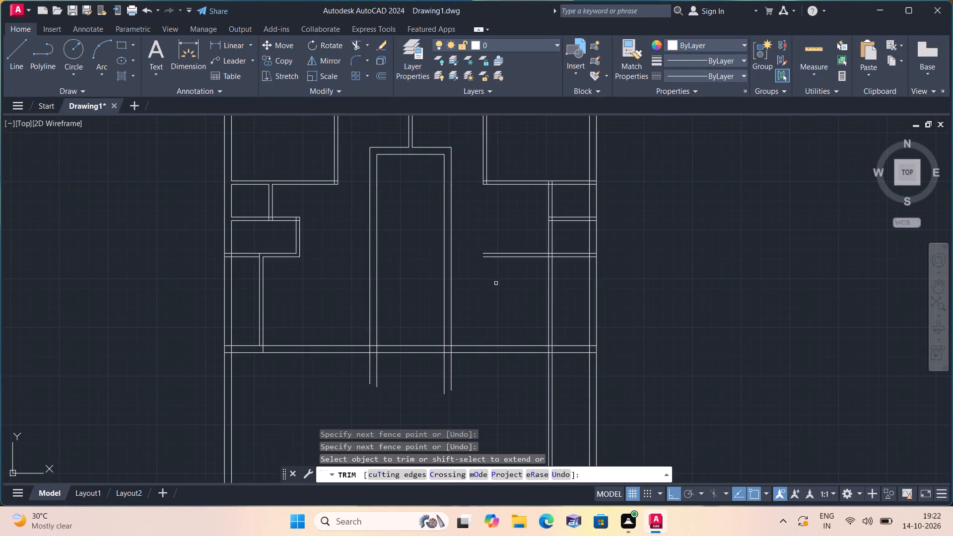
Trim away the vertical partition lines below the second horizontal partition, including within and below the cross wall.
{"action": "left_click", "coordinate": [511, 289]}
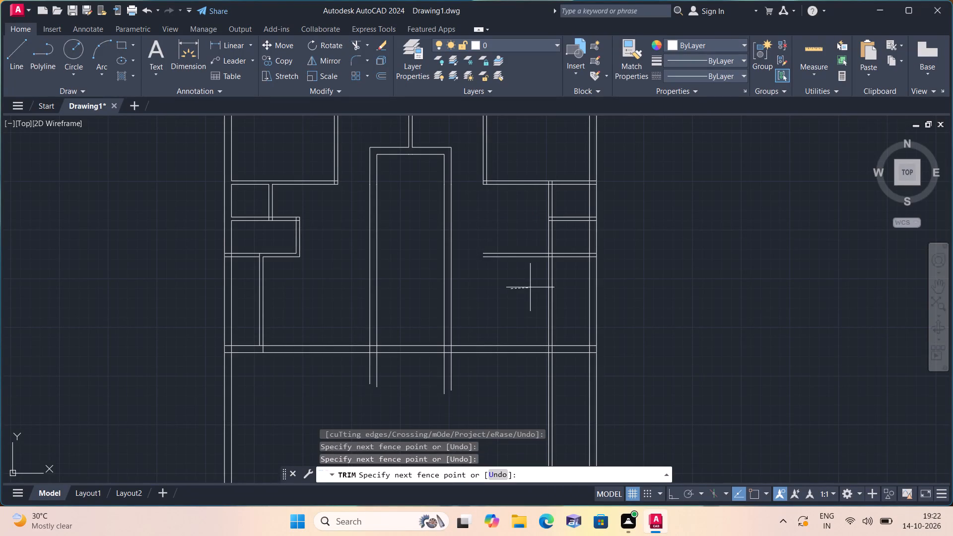
{"action": "left_click", "coordinate": [569, 284]}
{"action": "scroll", "coordinate": [546, 355], "scroll_direction": "up", "scroll_amount": 2}
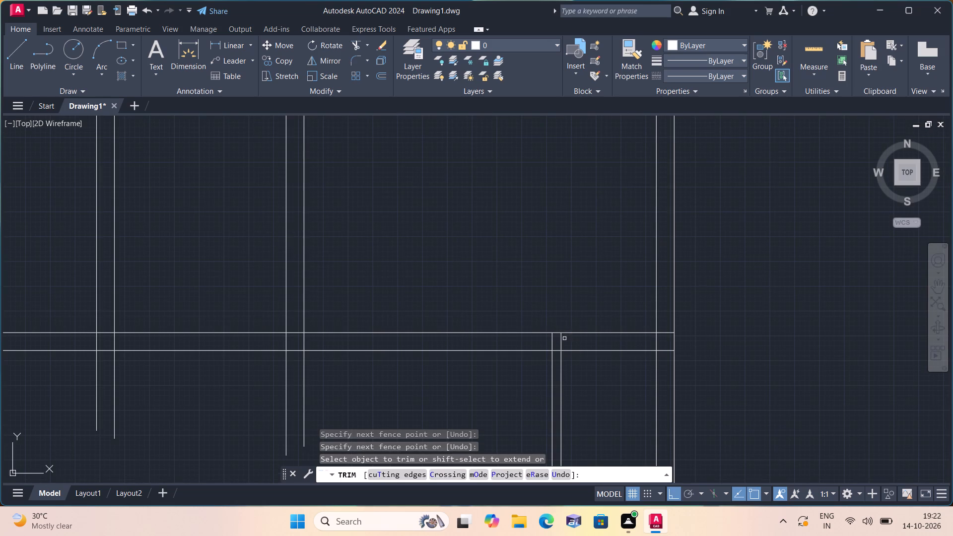
{"action": "left_click", "coordinate": [569, 339]}
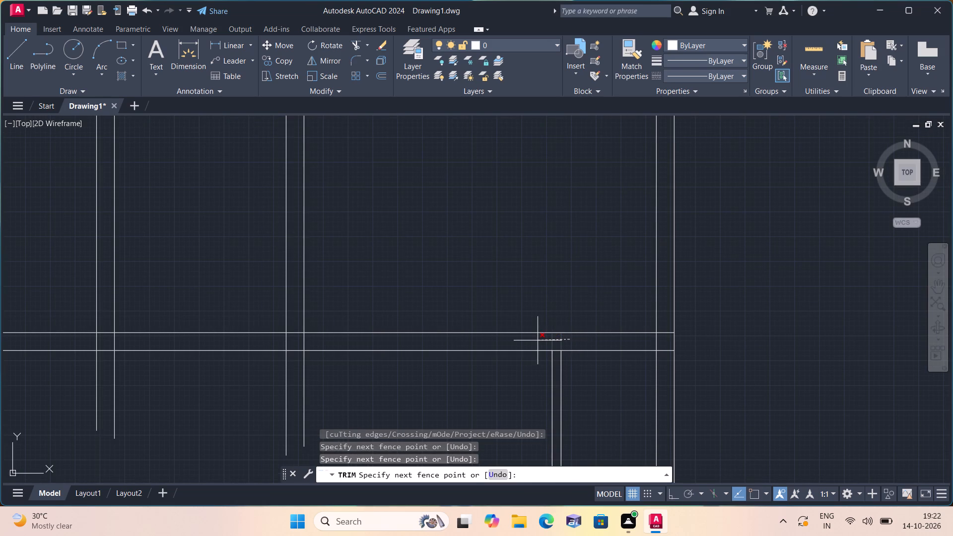
{"action": "left_click", "coordinate": [538, 340]}
{"action": "scroll", "coordinate": [539, 342], "scroll_direction": "down", "scroll_amount": 3}
{"action": "left_click", "coordinate": [551, 375]}
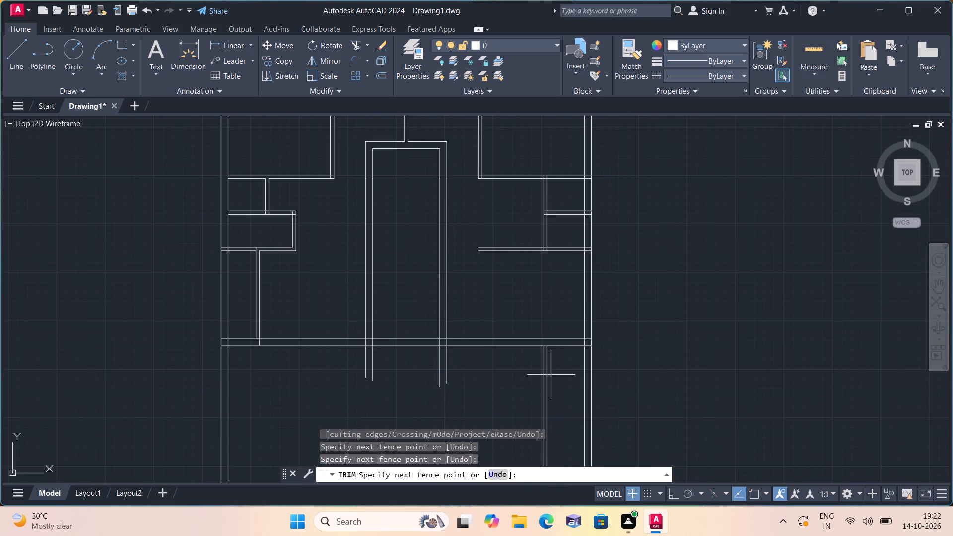
{"action": "left_click", "coordinate": [526, 381]}
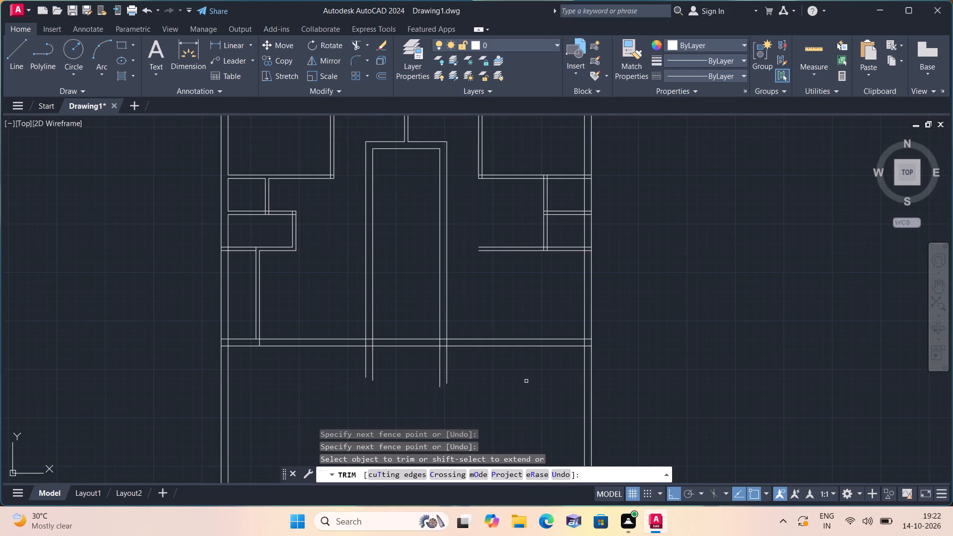
{"action": "key", "text": "space"}
Trim away the vertical partition lines between the first and second horizontal right-side partitions.
{"action": "type", "text": "off"}
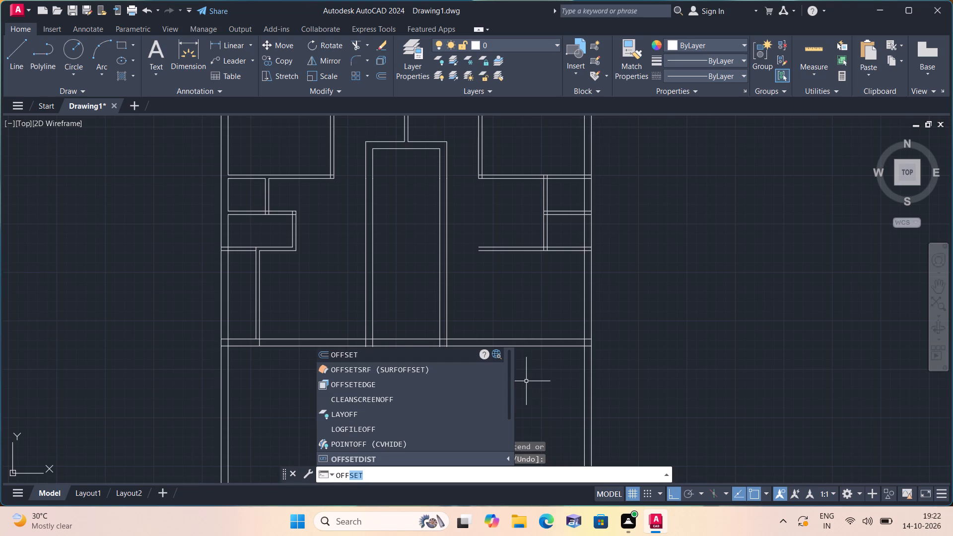
{"action": "key", "text": "Escape"}
{"action": "key", "text": "space"}
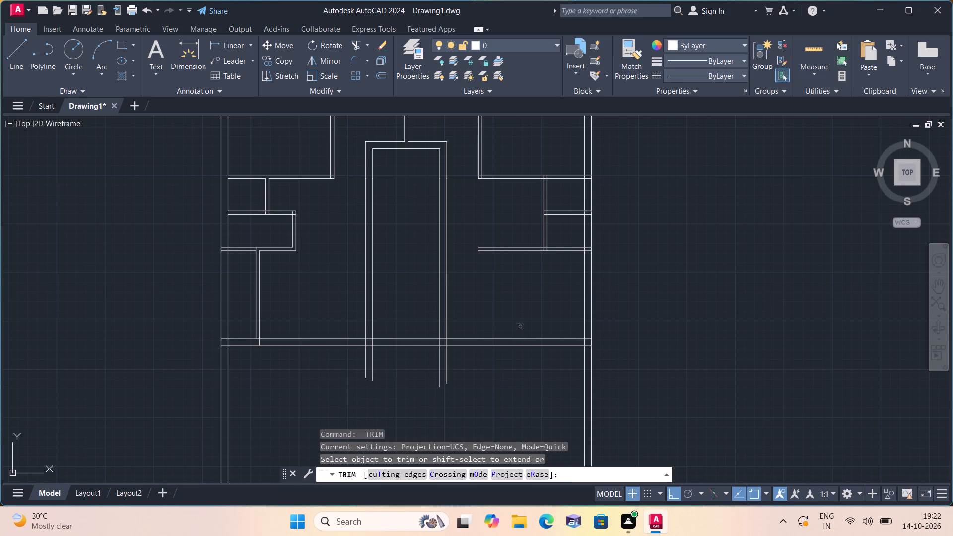
{"action": "left_click", "coordinate": [556, 233]}
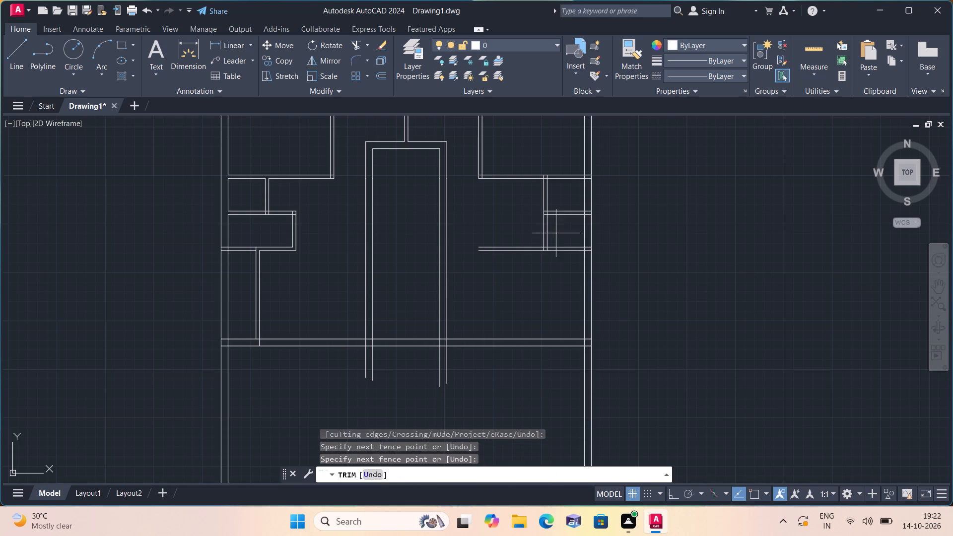
{"action": "left_click", "coordinate": [521, 232]}
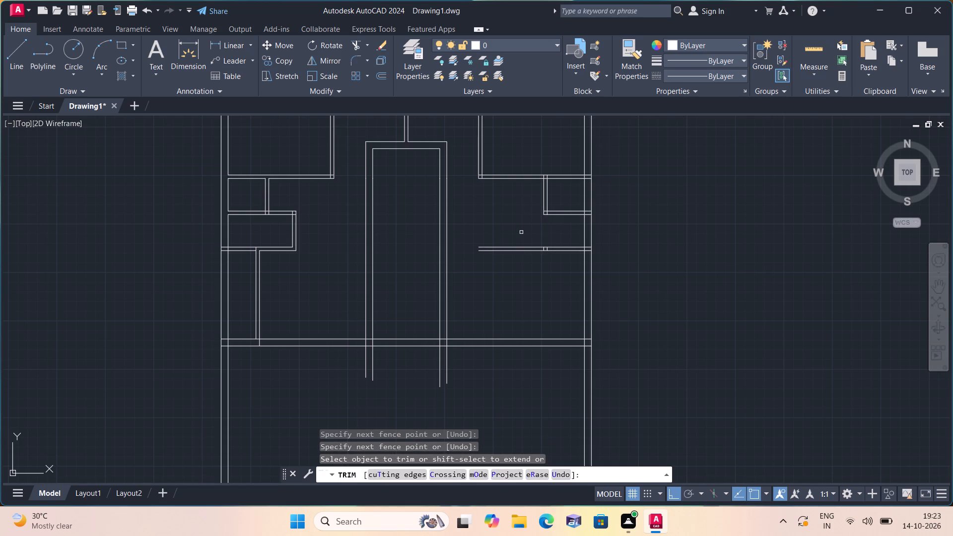
{"action": "key", "text": "space"}
Offset the inner line of the right outer wall 6'11" inward.
{"action": "type", "text": "off 6'11\""}
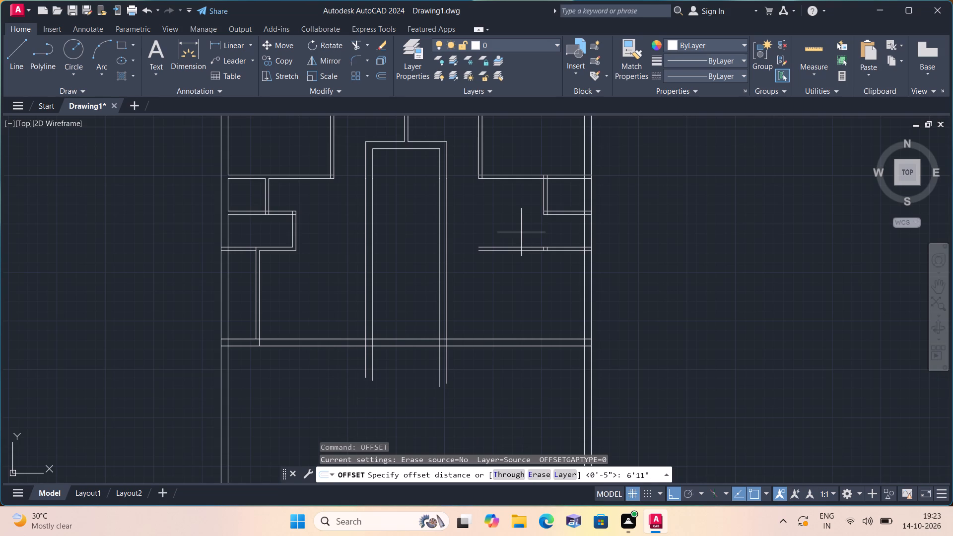
{"action": "scroll", "coordinate": [521, 232], "scroll_direction": "down", "scroll_amount": 1}
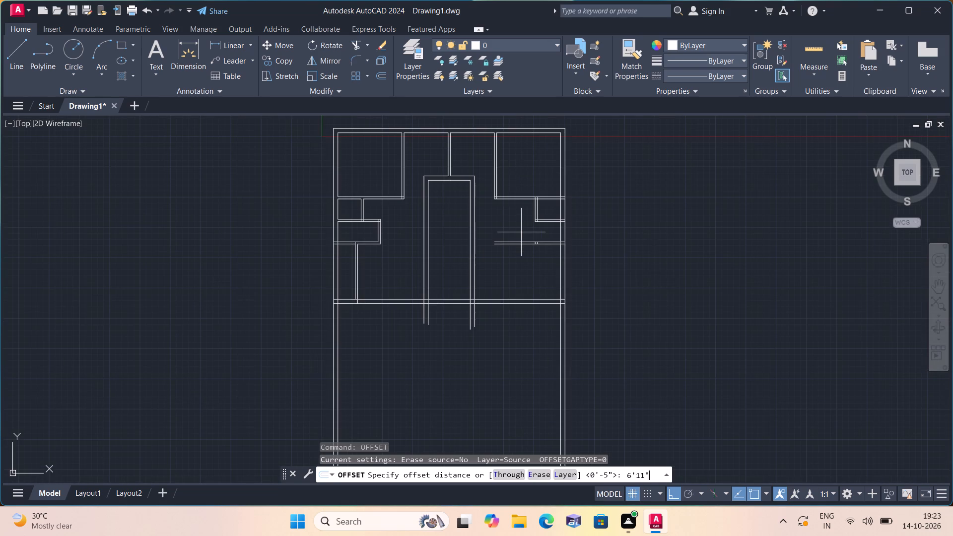
{"action": "scroll", "coordinate": [586, 228], "scroll_direction": "up", "scroll_amount": 2}
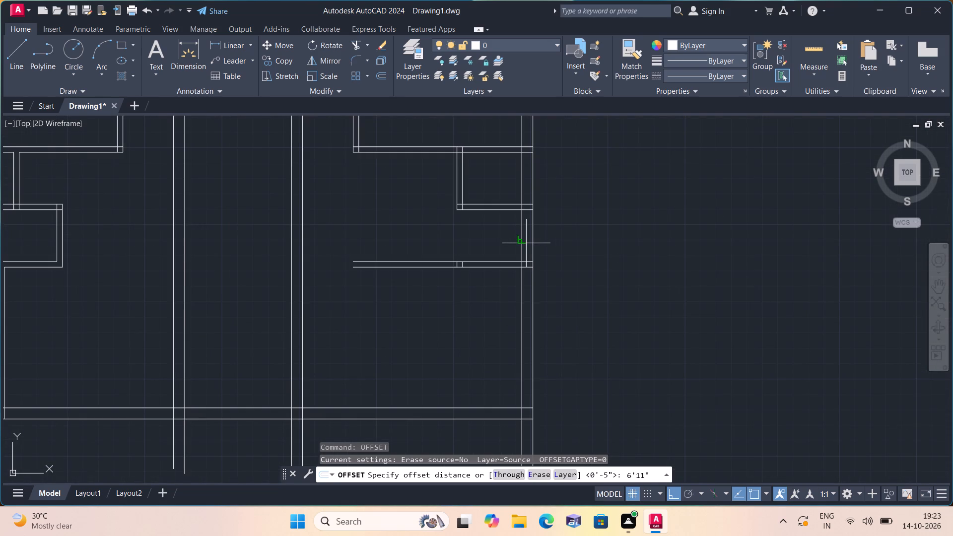
{"action": "key", "text": "space"}
{"action": "left_click", "coordinate": [521, 242]}
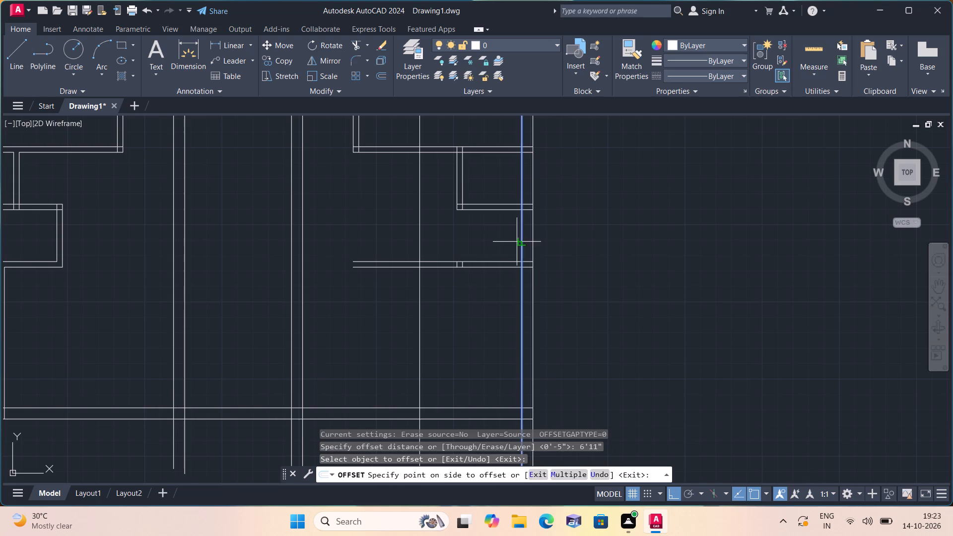
{"action": "left_click", "coordinate": [466, 244]}
{"action": "key", "text": "space"}
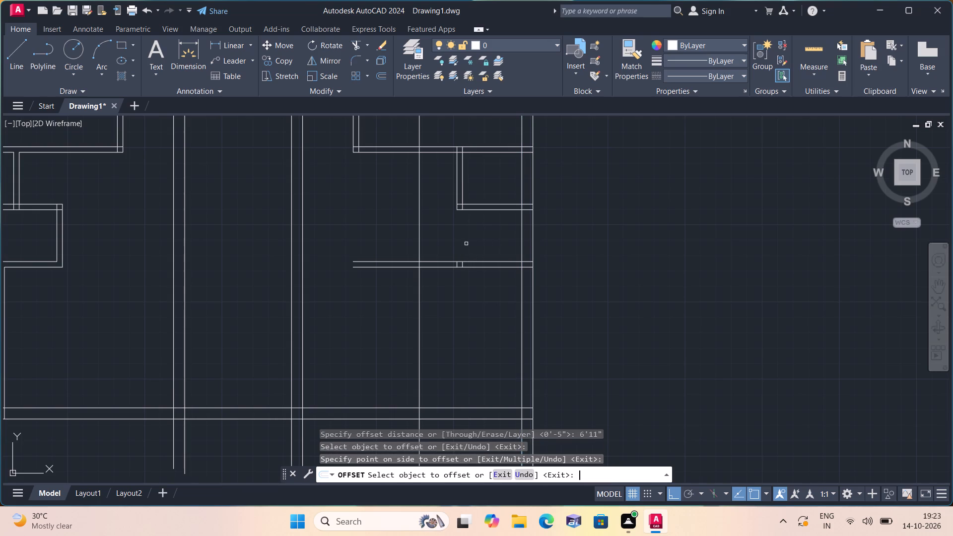
Offset the new 6'11" vertical line 4.5" further inward to form another vertical partition.
{"action": "key", "text": "space"}
{"action": "type", "text": "4.5\""}
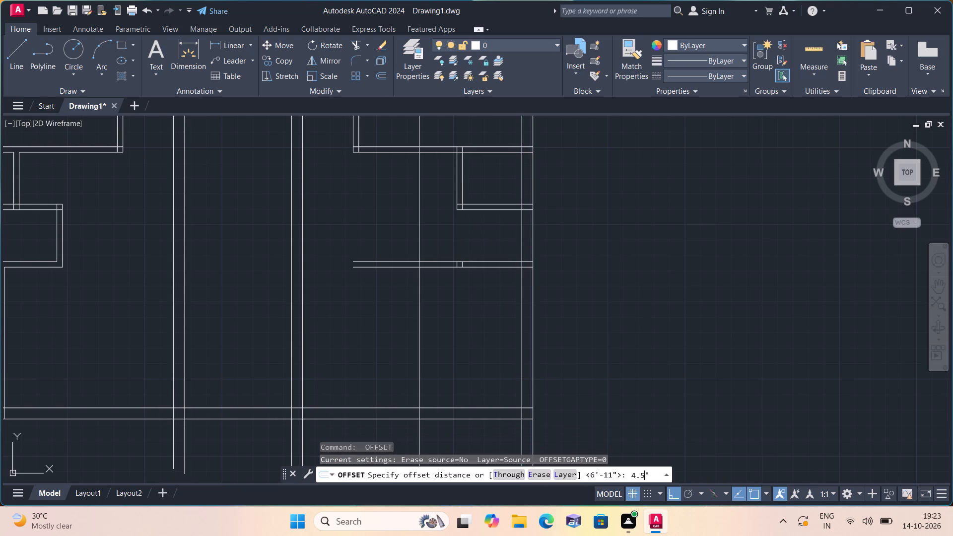
{"action": "key", "text": "space"}
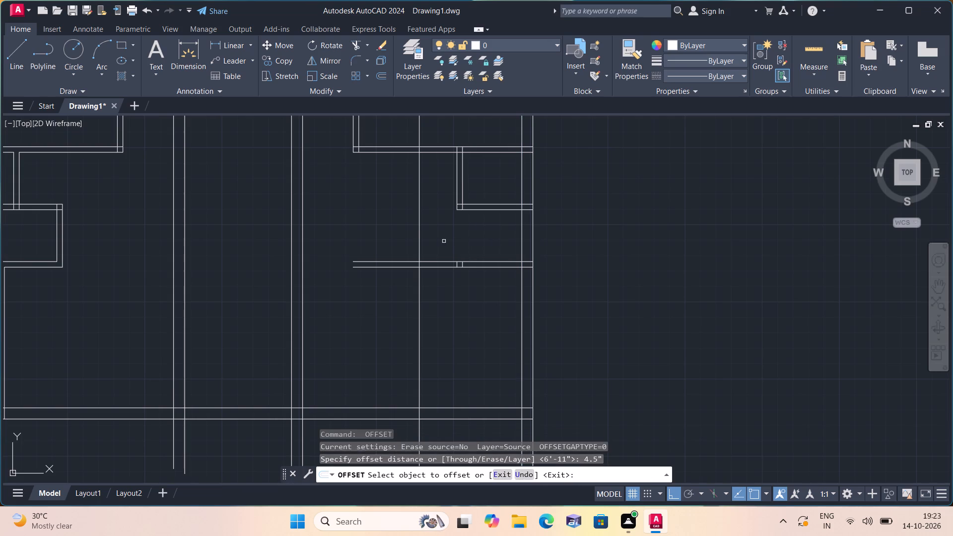
{"action": "left_click", "coordinate": [418, 236]}
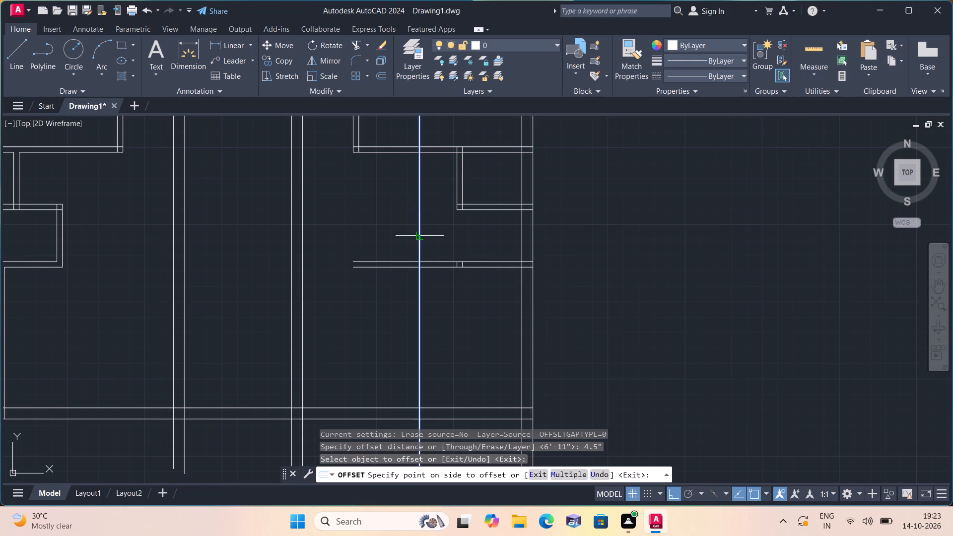
{"action": "left_click", "coordinate": [389, 240]}
{"action": "scroll", "coordinate": [389, 240], "scroll_direction": "down", "scroll_amount": 1}
{"action": "key", "text": "space"}
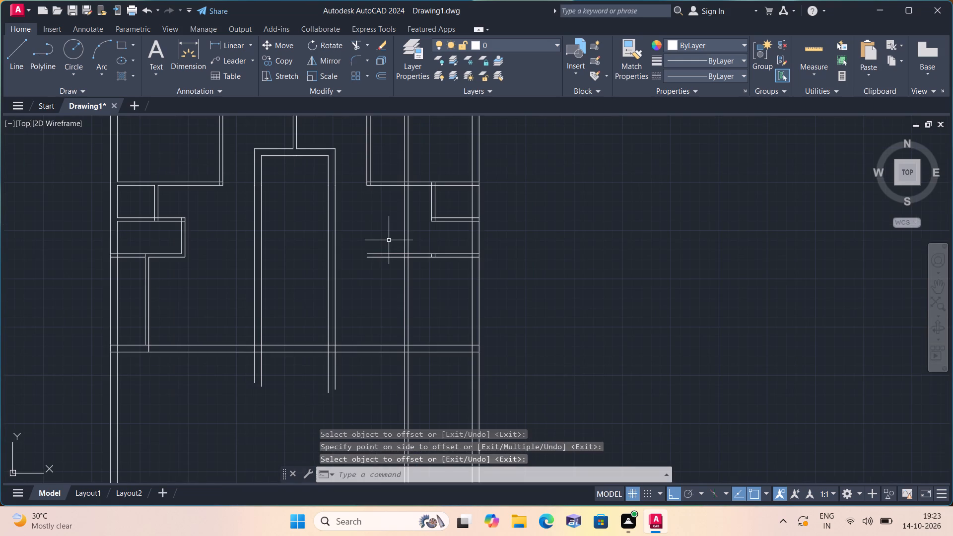
Trim the lowest right-side horizontal partition's lines back to the new vertical partition at 6'11".
{"action": "type", "text": "trim"}
{"action": "key", "text": "space"}
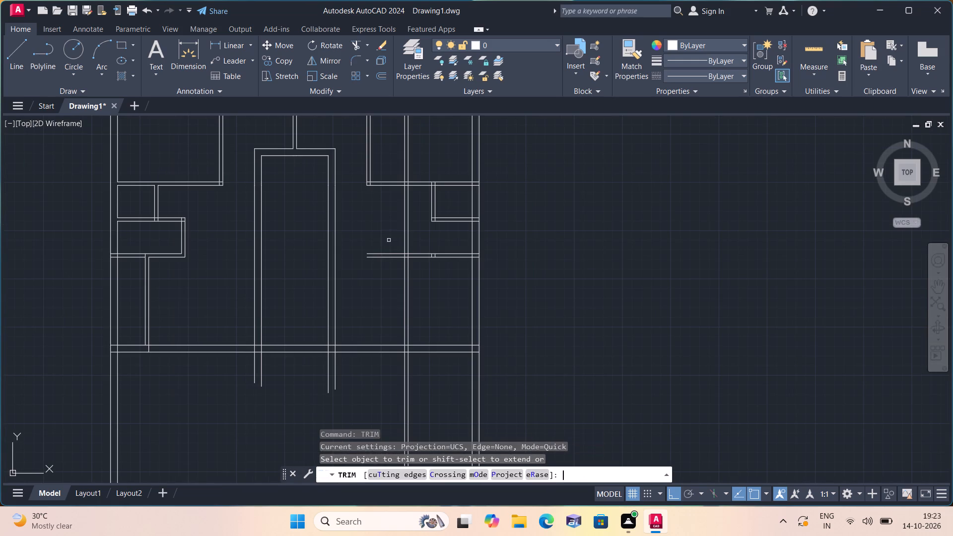
{"action": "left_click_drag", "start_coordinate": [388, 238], "coordinate": [386, 284]}
Trim the 6'11" vertical partition lines below the lowest horizontal partition, within and below the cross wall, and above the first horizontal partition.
{"action": "left_click", "coordinate": [385, 283]}
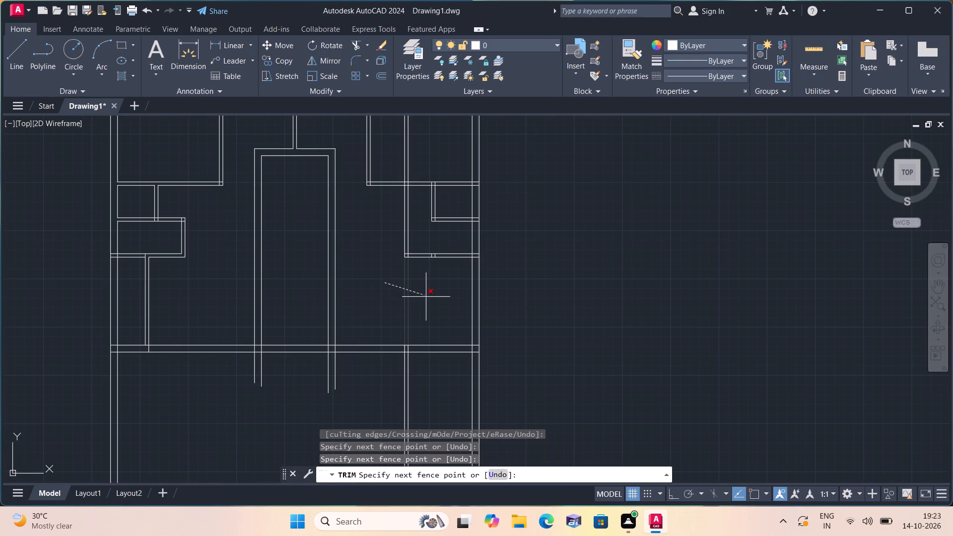
{"action": "left_click", "coordinate": [435, 302]}
{"action": "scroll", "coordinate": [414, 362], "scroll_direction": "up", "scroll_amount": 2}
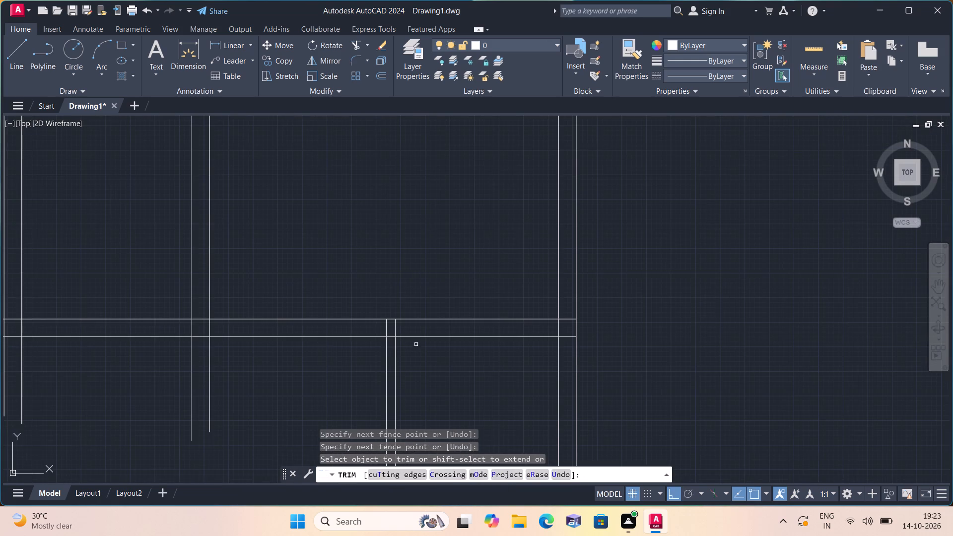
{"action": "left_click", "coordinate": [408, 325]}
{"action": "left_click", "coordinate": [374, 329]}
{"action": "scroll", "coordinate": [375, 329], "scroll_direction": "down", "scroll_amount": 1}
{"action": "left_click", "coordinate": [412, 369]}
{"action": "left_click", "coordinate": [373, 372]}
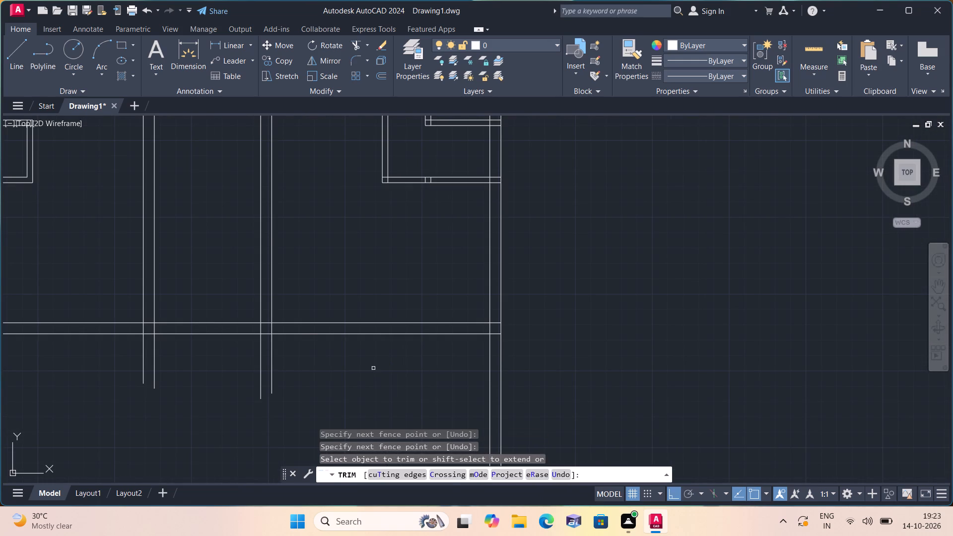
{"action": "scroll", "coordinate": [371, 349], "scroll_direction": "down", "scroll_amount": 1}
{"action": "left_click", "coordinate": [373, 163]}
{"action": "left_click", "coordinate": [392, 163]}
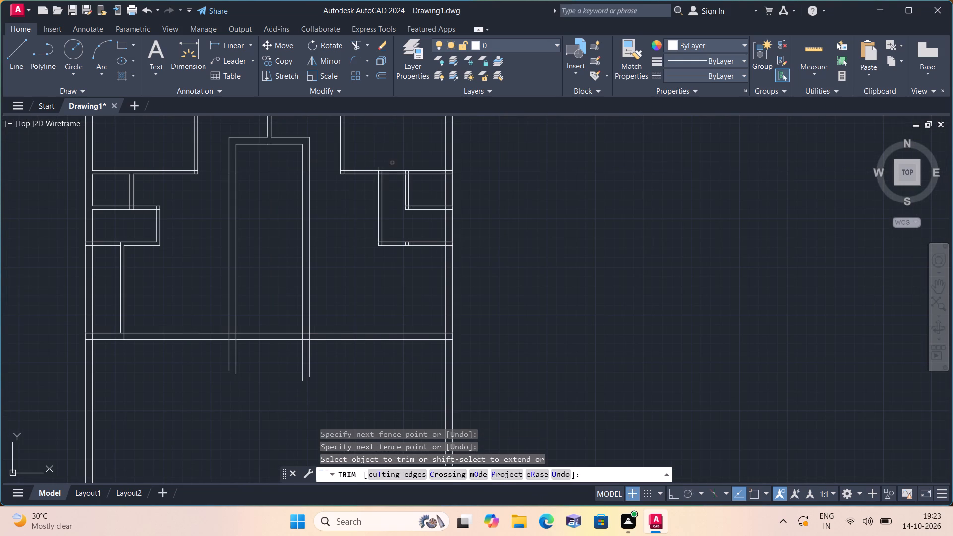
{"action": "scroll", "coordinate": [392, 163], "scroll_direction": "down", "scroll_amount": 1}
{"action": "scroll", "coordinate": [392, 163], "scroll_direction": "up", "scroll_amount": 2}
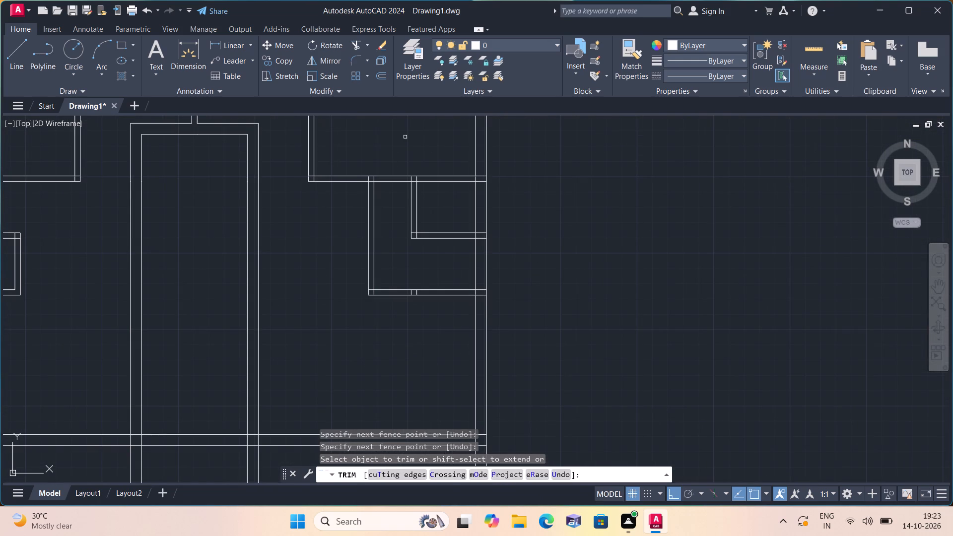
{"action": "key", "text": "Escape"}
Extend both lines of the second right-side horizontal partition to the outer line of the 6'11" vertical partition.
{"action": "type", "text": "exte"}
{"action": "key", "text": "space"}
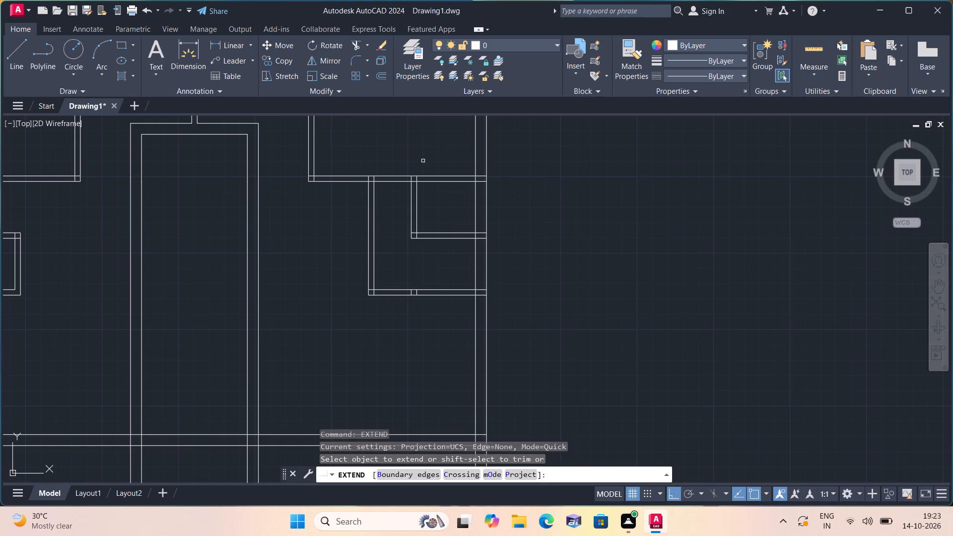
{"action": "left_click", "coordinate": [428, 218]}
{"action": "left_click", "coordinate": [407, 269]}
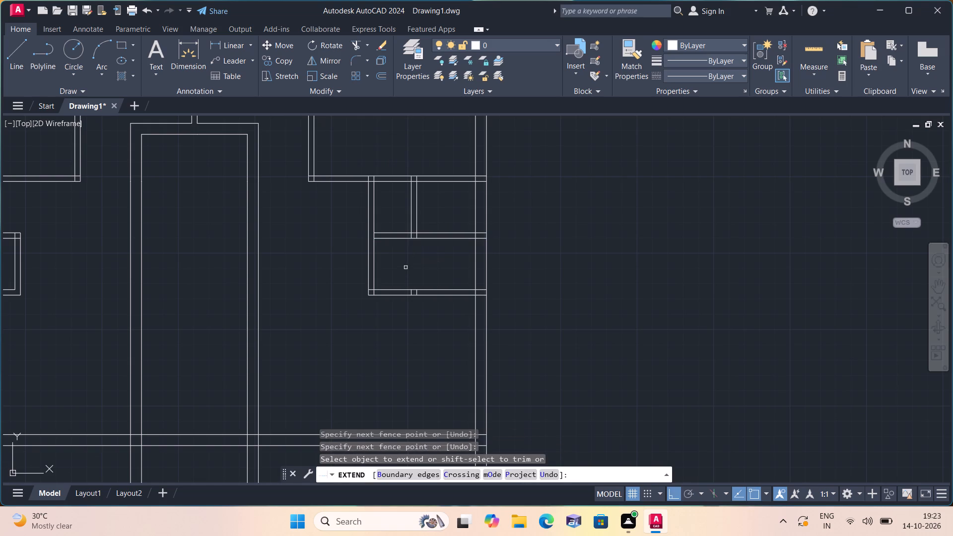
{"action": "left_click_drag", "start_coordinate": [389, 225], "coordinate": [379, 277]}
{"action": "key", "text": "Escape"}
Trim away the 6'11" vertical partition lines between the first and second horizontal partitions and within the first one.
{"action": "type", "text": "trim"}
{"action": "key", "text": "space"}
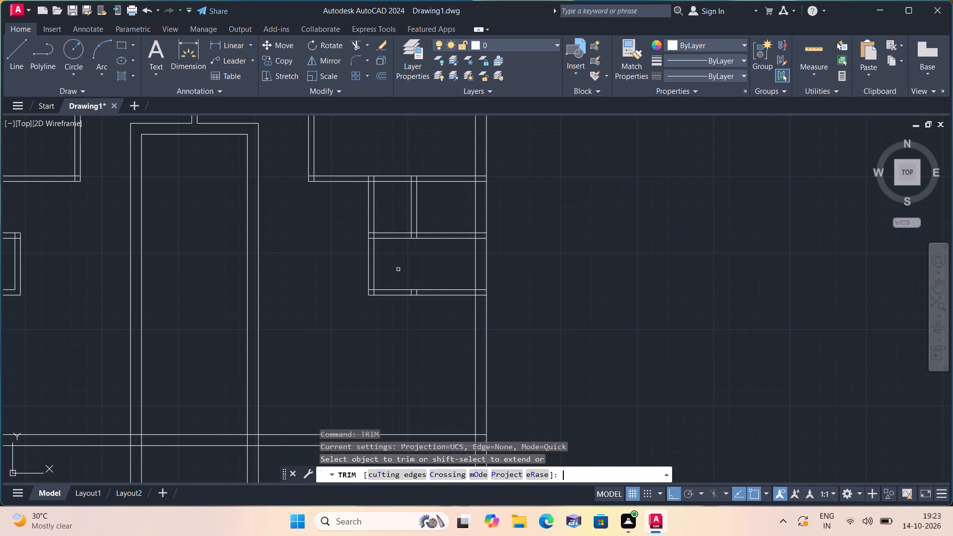
{"action": "left_click", "coordinate": [374, 205]}
{"action": "left_click", "coordinate": [366, 200]}
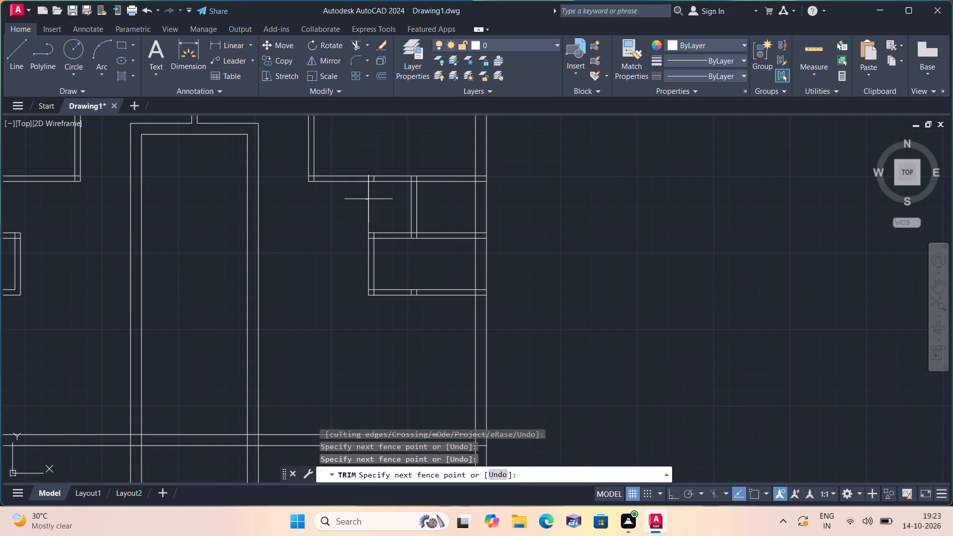
{"action": "left_click", "coordinate": [370, 199]}
{"action": "scroll", "coordinate": [372, 182], "scroll_direction": "up", "scroll_amount": 2}
{"action": "left_click", "coordinate": [383, 173]}
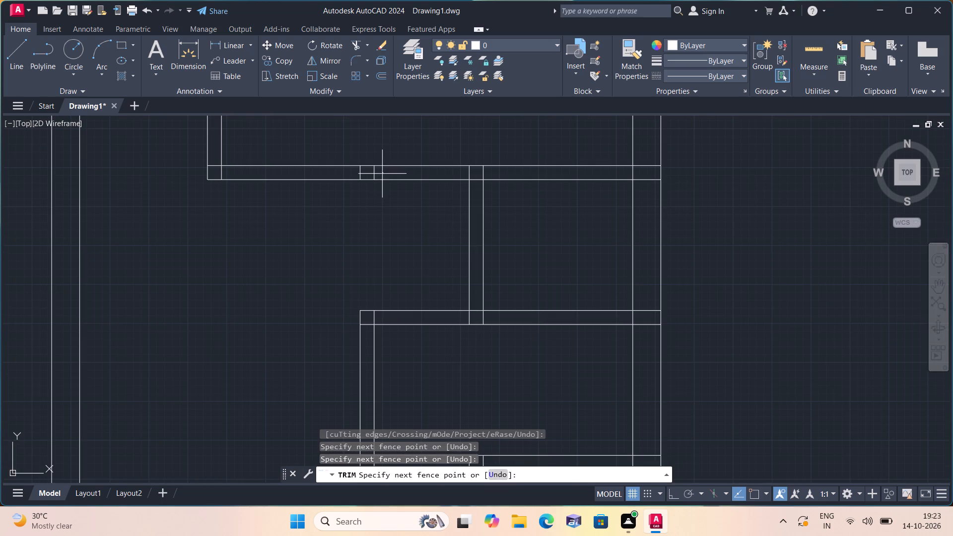
{"action": "left_click", "coordinate": [354, 171]}
{"action": "key", "text": "Escape"}
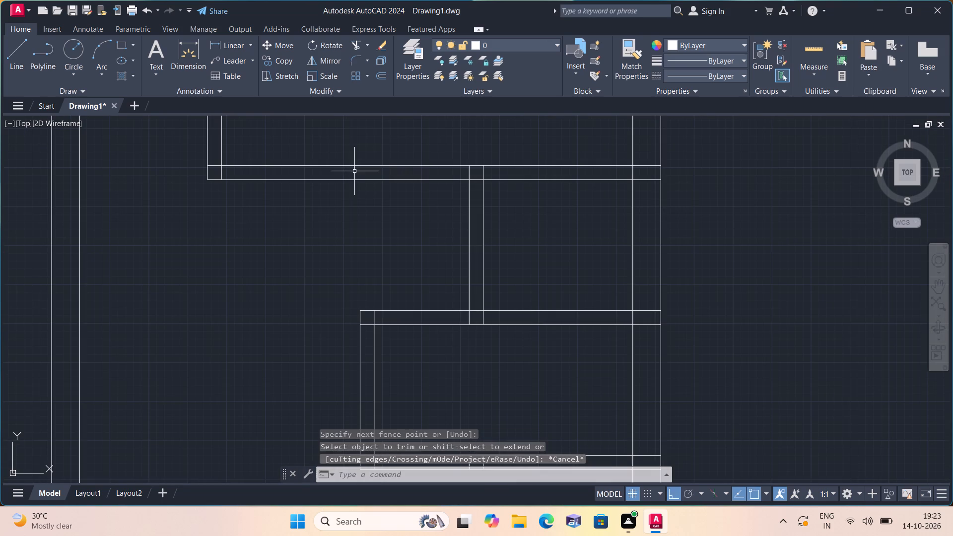
Offset the inner line of the right outer wall 3' inward.
{"action": "scroll", "coordinate": [365, 189], "scroll_direction": "down", "scroll_amount": 2}
{"action": "middle_click_drag", "start_coordinate": [470, 294], "coordinate": [469, 201]}
{"action": "type", "text": "off"}
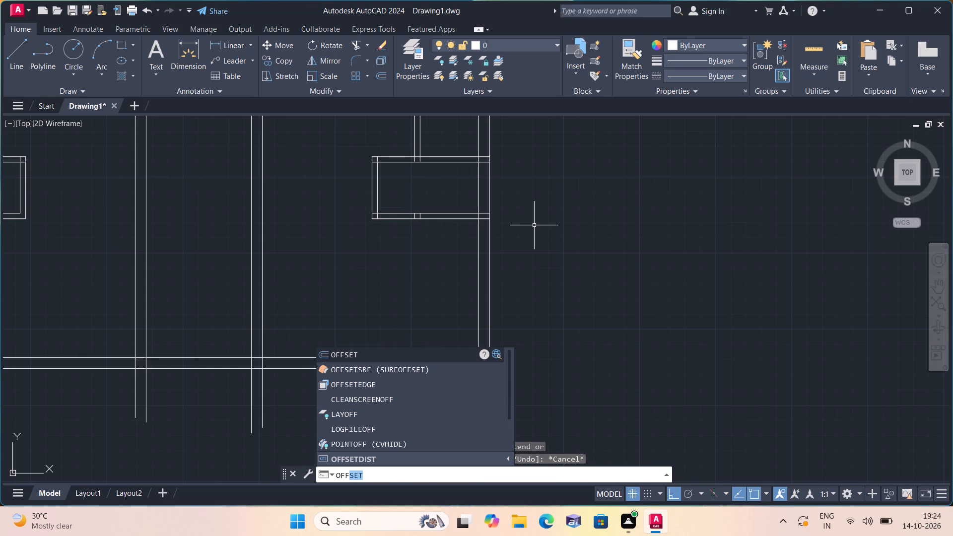
{"action": "key", "text": "space"}
{"action": "key", "text": "space"}
{"action": "key", "text": "space"}
{"action": "key", "text": "space"}
{"action": "key", "text": "space"}
{"action": "key", "text": "space"}
{"action": "key", "text": "space"}
{"action": "key", "text": "space"}
{"action": "key", "text": "space"}
{"action": "key", "text": "space"}
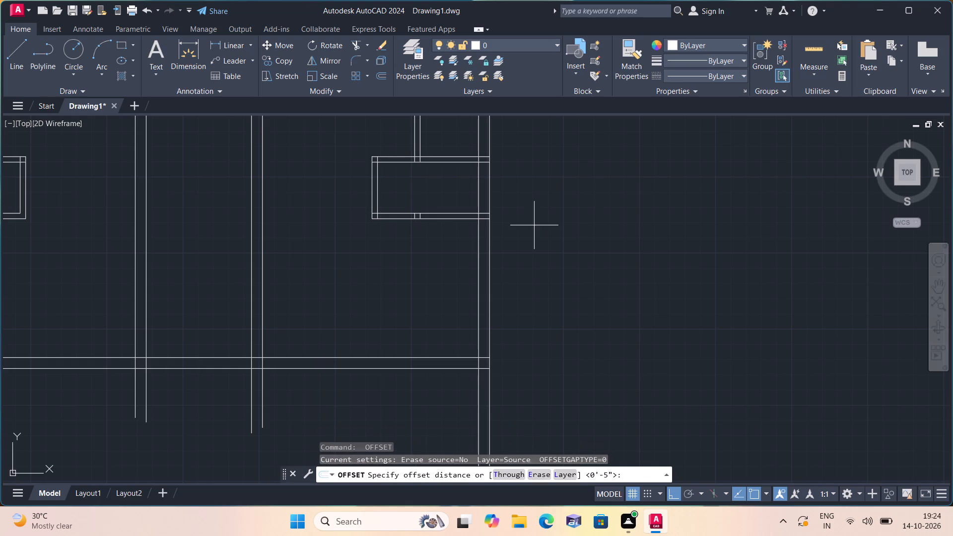
{"action": "type", "text": "3'"}
{"action": "key", "text": "space"}
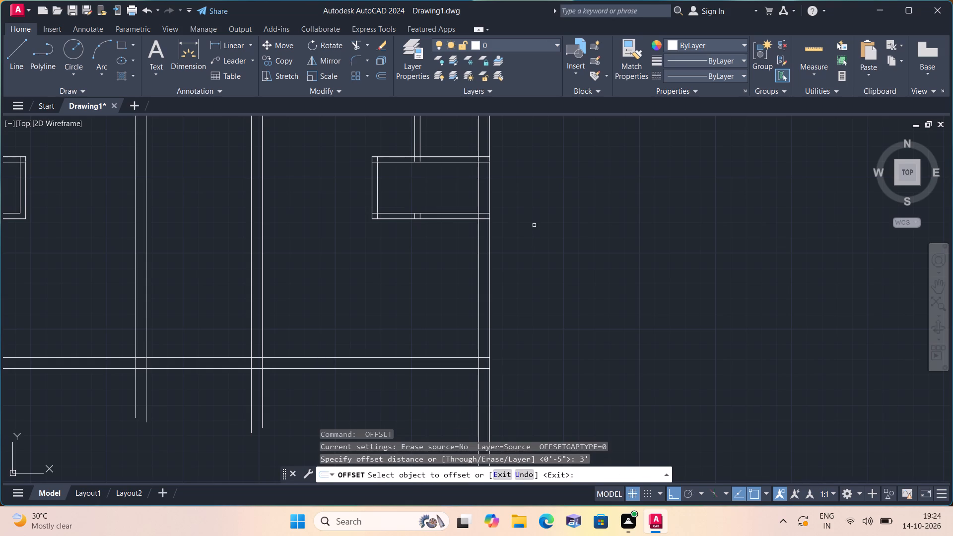
{"action": "left_click", "coordinate": [480, 243]}
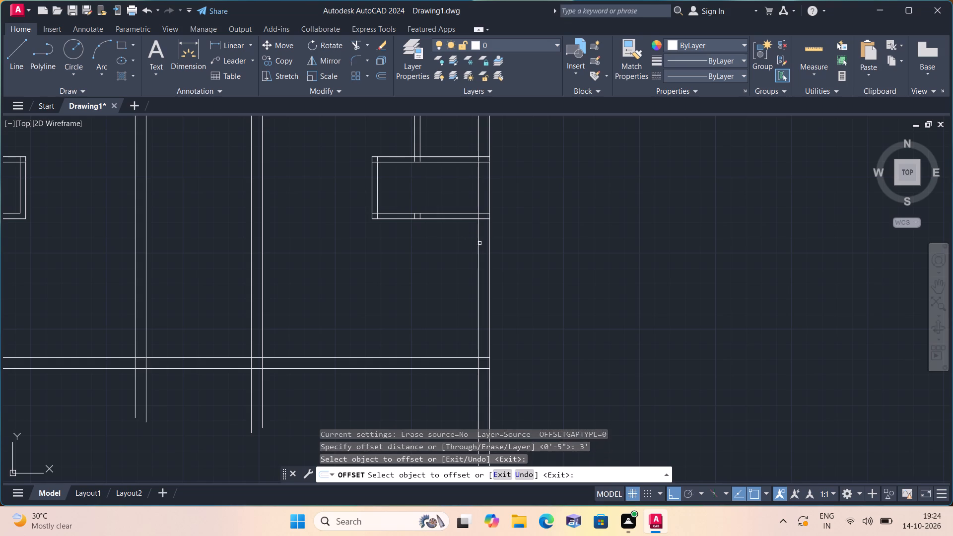
{"action": "left_click", "coordinate": [479, 243]}
{"action": "left_click", "coordinate": [398, 254]}
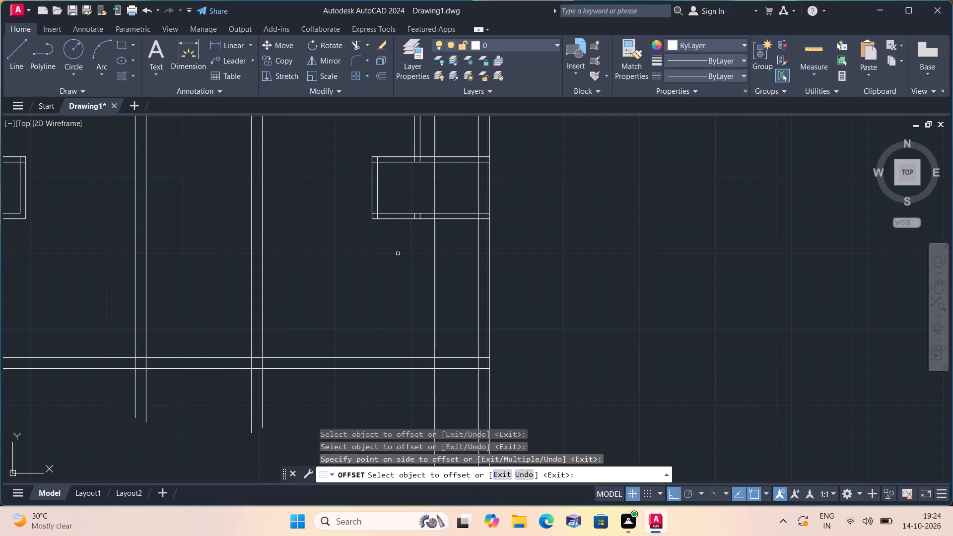
{"action": "scroll", "coordinate": [375, 254], "scroll_direction": "down", "scroll_amount": 1}
{"action": "scroll", "coordinate": [375, 254], "scroll_direction": "up", "scroll_amount": 1}
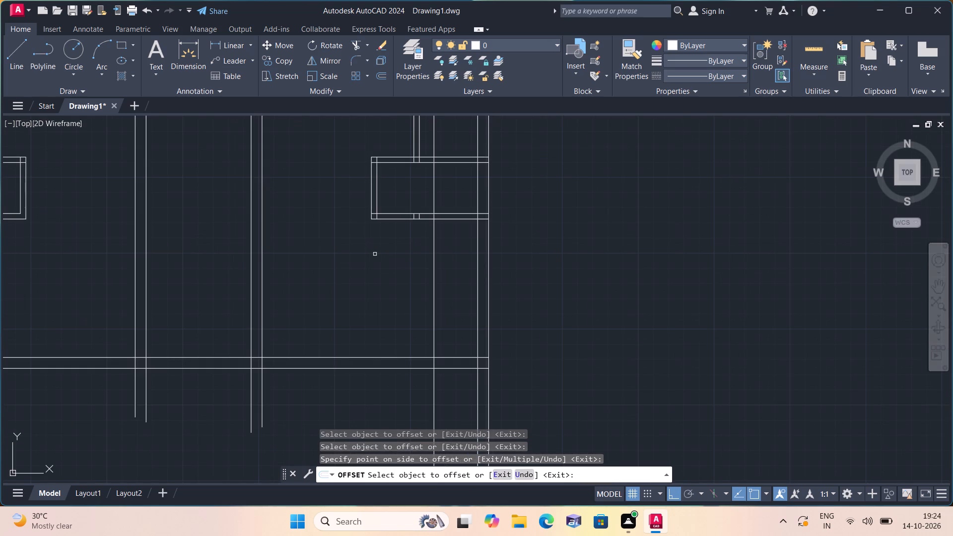
{"action": "key", "text": "space"}
Offset the new 3' vertical line 4.5" further inward to form a vertical partition.
{"action": "key", "text": "space"}
{"action": "type", "text": "4.5\""}
{"action": "key", "text": "n"}
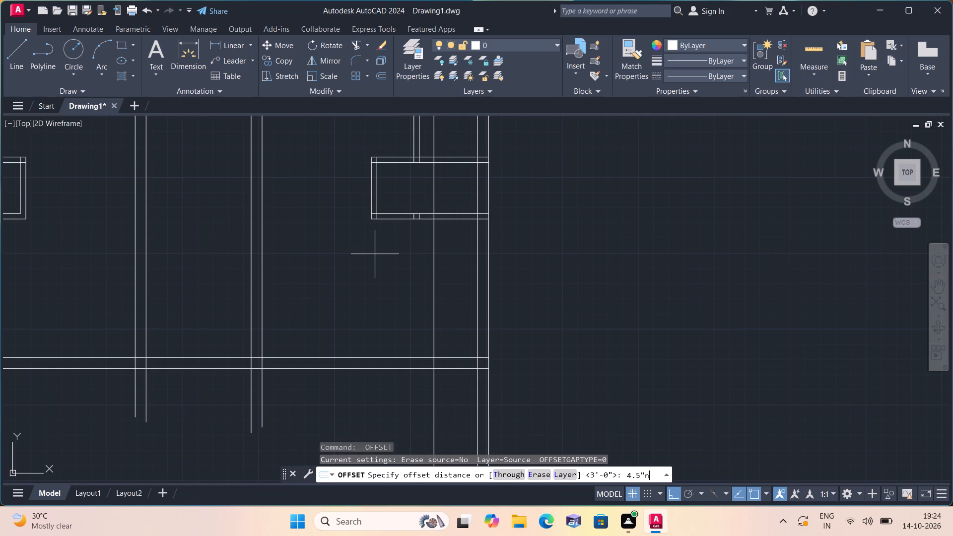
{"action": "key", "text": "BackSpace"}
{"action": "key", "text": "space"}
{"action": "scroll", "coordinate": [375, 254], "scroll_direction": "down", "scroll_amount": 1}
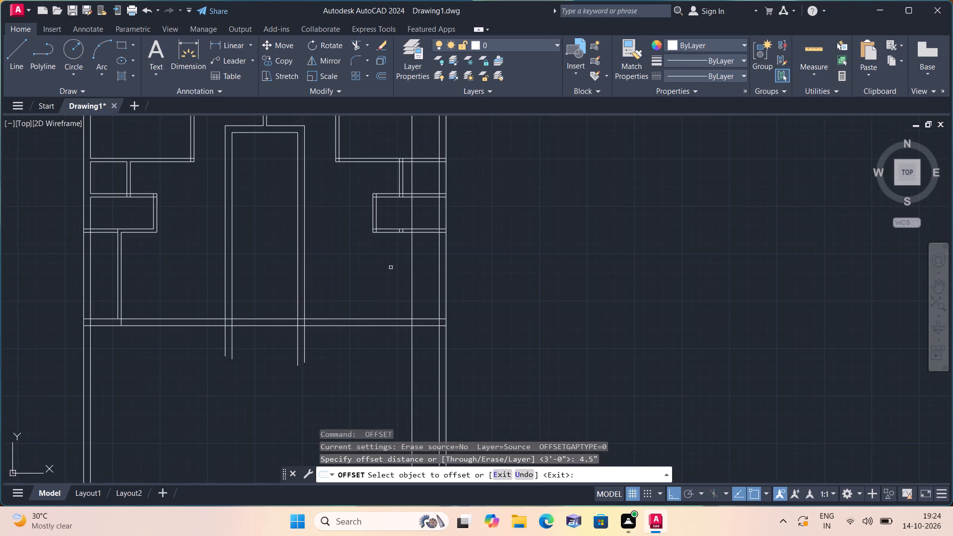
{"action": "left_click", "coordinate": [411, 286]}
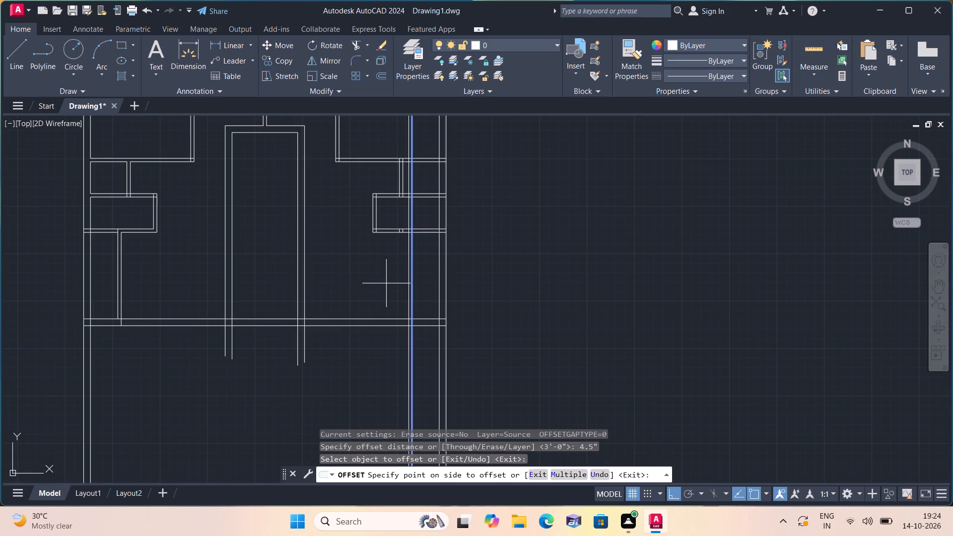
{"action": "left_click", "coordinate": [377, 281]}
{"action": "key", "text": "space"}
Trim the 3' vertical partition lines below the cross wall and inside the compartment between the second and third horizontal partitions.
{"action": "type", "text": "trim"}
{"action": "key", "text": "space"}
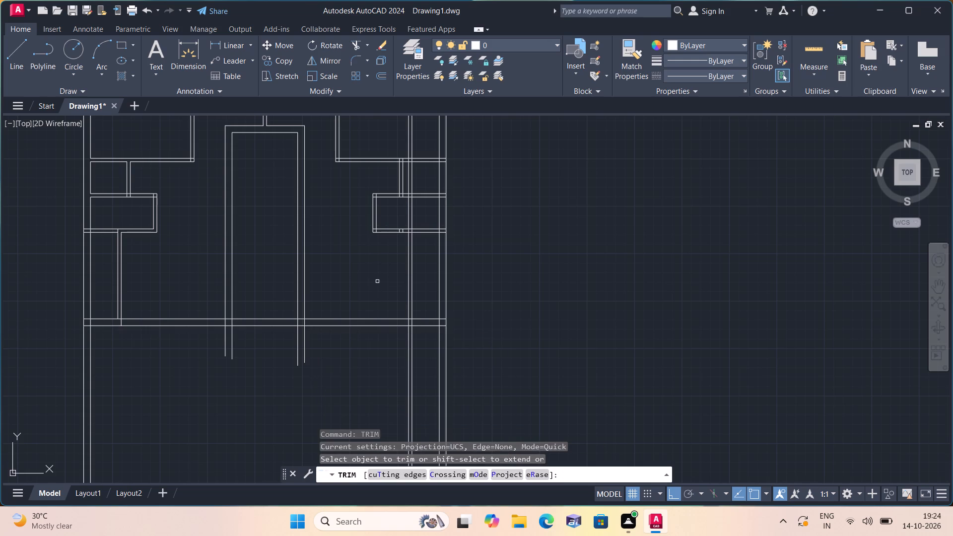
{"action": "left_click", "coordinate": [420, 380]}
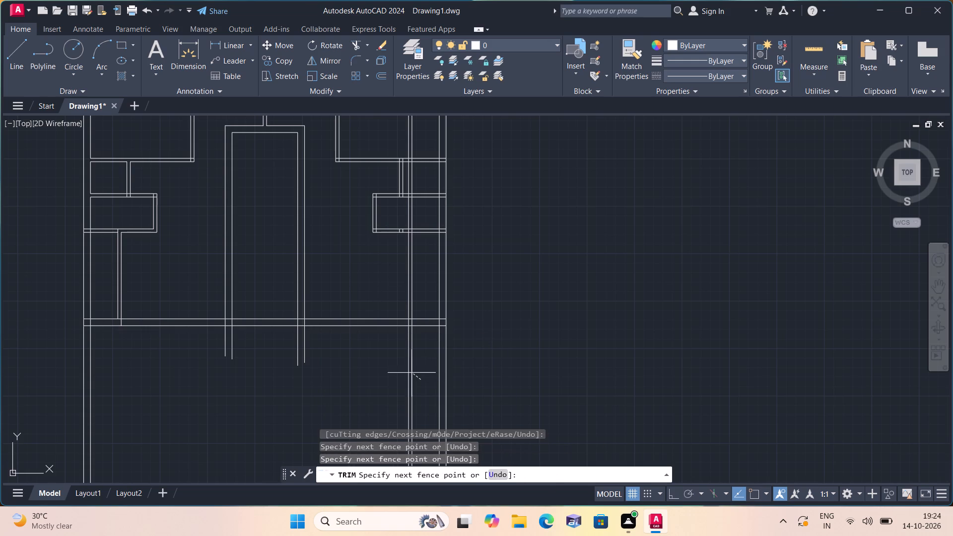
{"action": "left_click", "coordinate": [402, 365]}
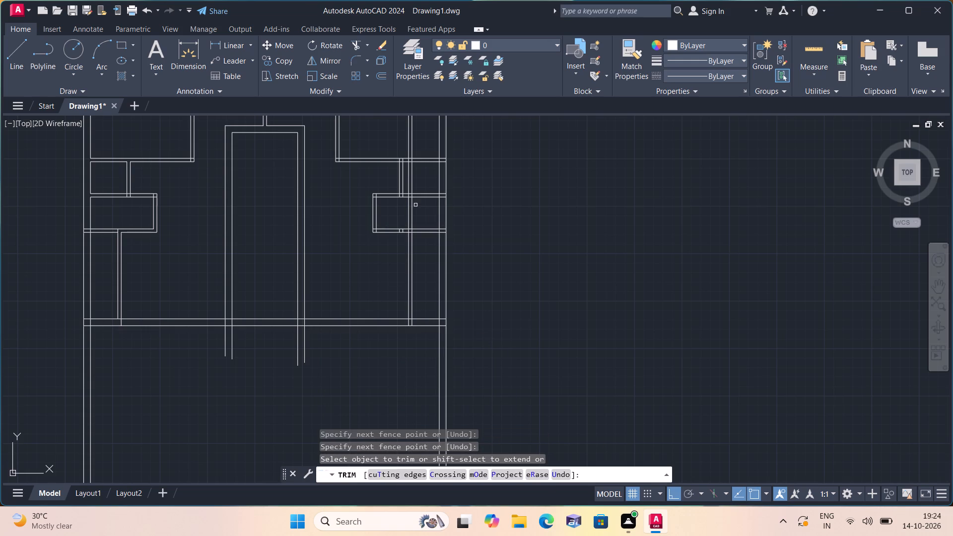
{"action": "scroll", "coordinate": [414, 202], "scroll_direction": "up", "scroll_amount": 2}
{"action": "left_click", "coordinate": [413, 213]}
{"action": "left_click", "coordinate": [369, 226]}
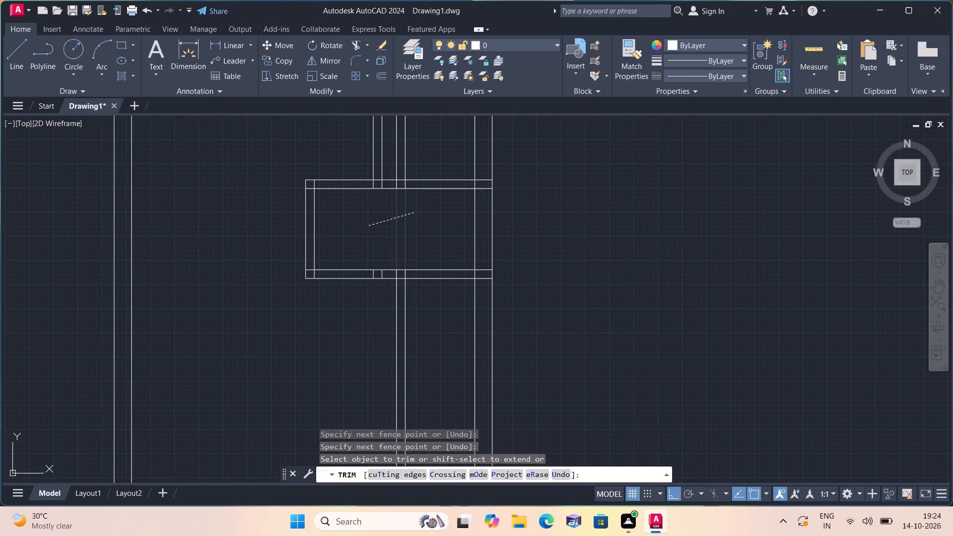
{"action": "middle_click", "coordinate": [369, 226]}
{"action": "key", "text": "Escape"}
Erase the two leftover 3' vertical partition lines above the second right-side horizontal partition.
{"action": "middle_click_drag", "start_coordinate": [361, 222], "coordinate": [383, 259]}
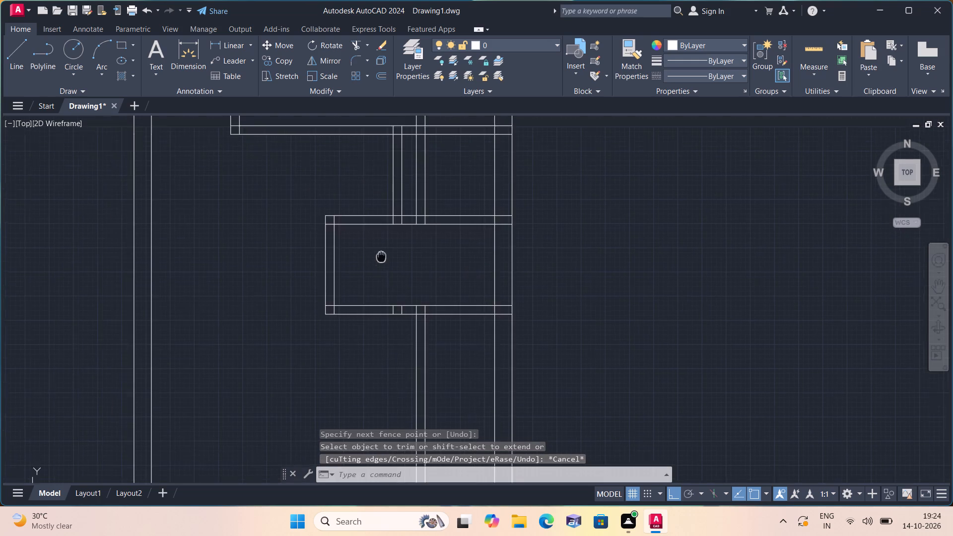
{"action": "middle_click_drag", "start_coordinate": [383, 259], "coordinate": [403, 296]}
{"action": "scroll", "coordinate": [447, 194], "scroll_direction": "up", "scroll_amount": 2}
{"action": "left_click", "coordinate": [481, 246]}
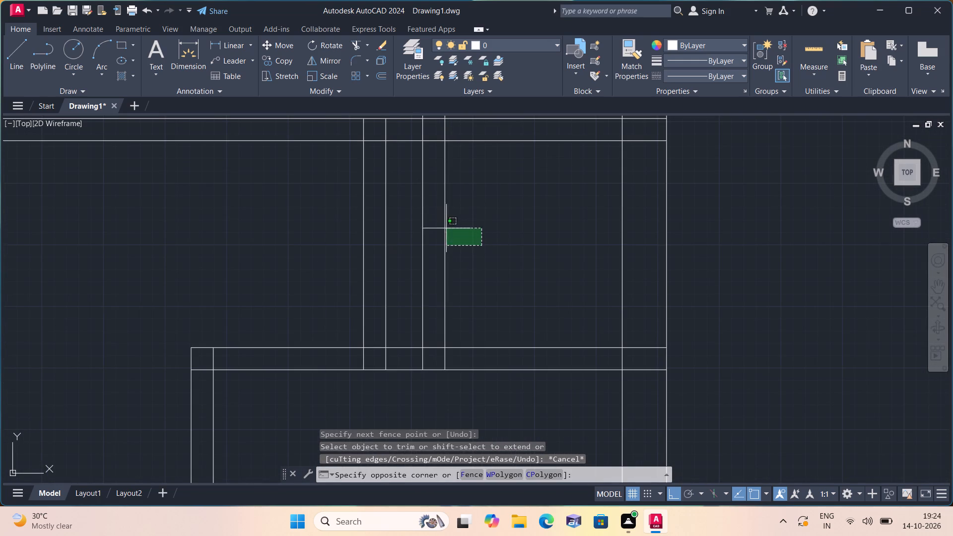
{"action": "left_click", "coordinate": [412, 202]}
{"action": "key", "text": "Delete"}
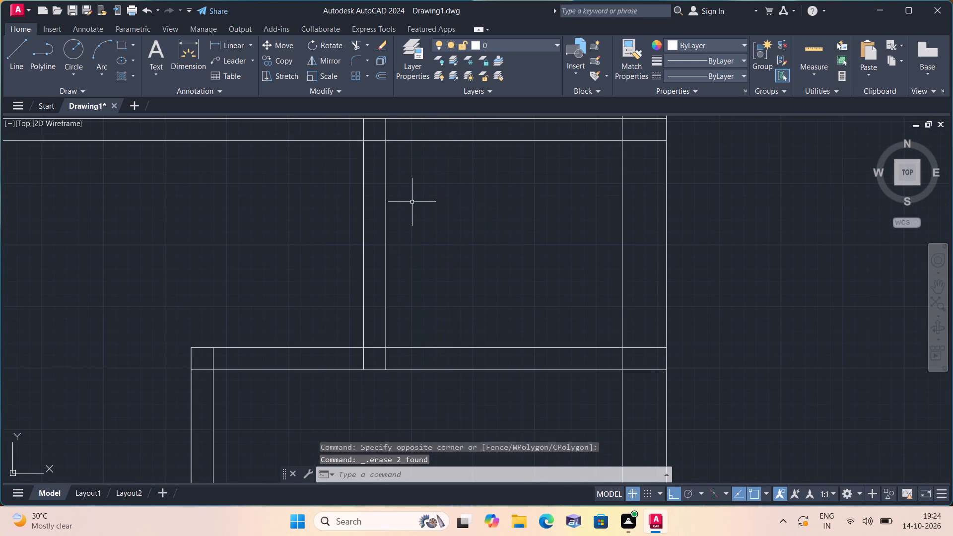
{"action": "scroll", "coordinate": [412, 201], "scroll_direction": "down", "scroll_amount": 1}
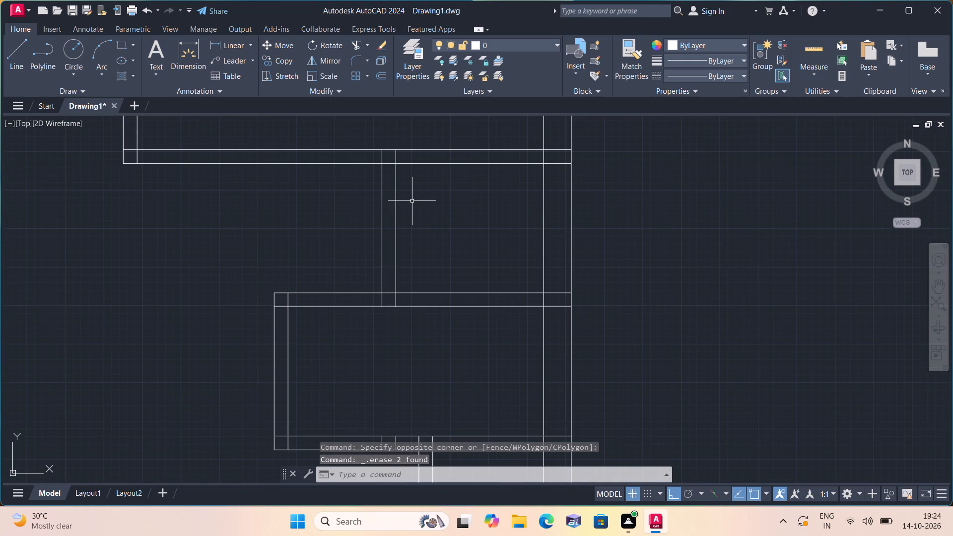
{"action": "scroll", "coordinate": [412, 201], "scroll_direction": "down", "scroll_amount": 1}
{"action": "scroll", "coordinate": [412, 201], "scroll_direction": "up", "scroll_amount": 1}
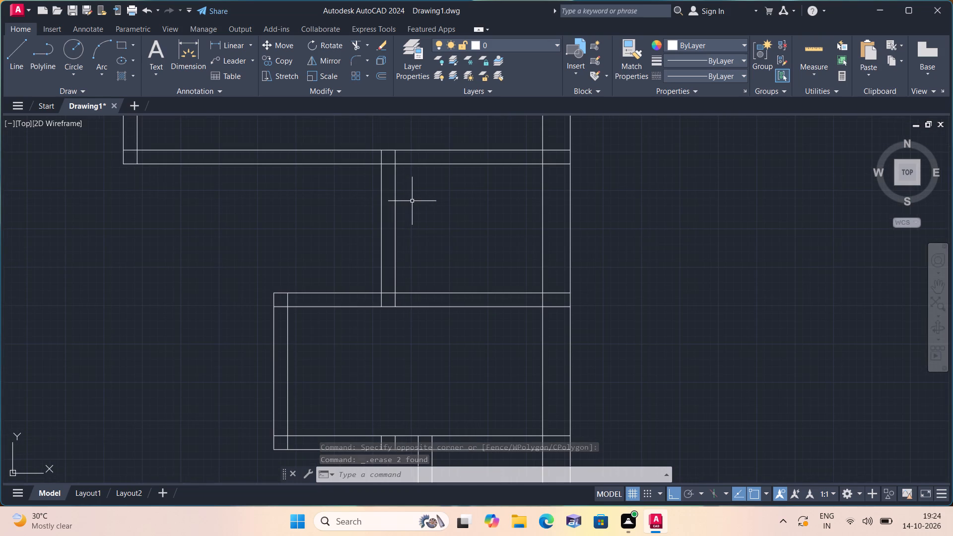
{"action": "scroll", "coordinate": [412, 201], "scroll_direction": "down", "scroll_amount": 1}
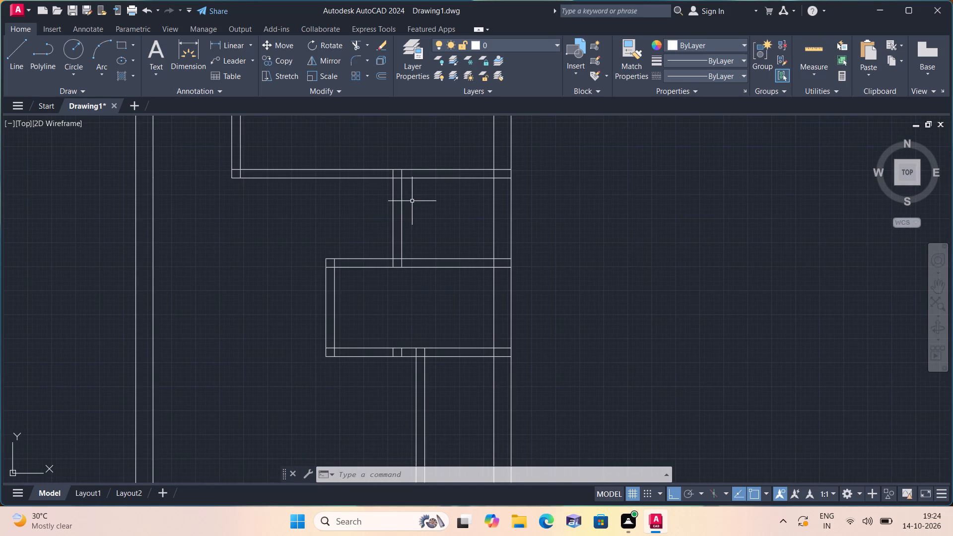
Examine the right-side partitions and compare them with the left side of the floor plan.
{"action": "scroll", "coordinate": [412, 201], "scroll_direction": "up", "scroll_amount": 1}
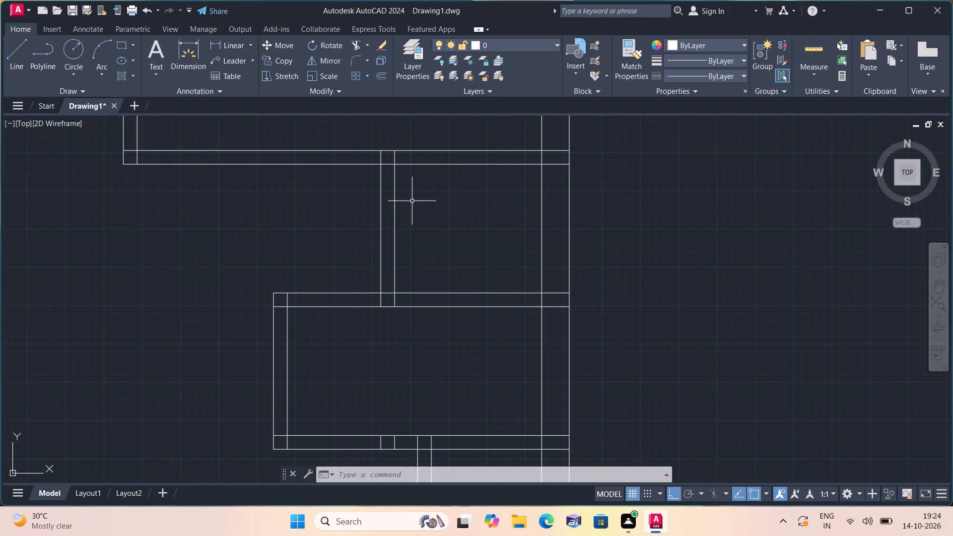
{"action": "scroll", "coordinate": [412, 201], "scroll_direction": "down", "scroll_amount": 1}
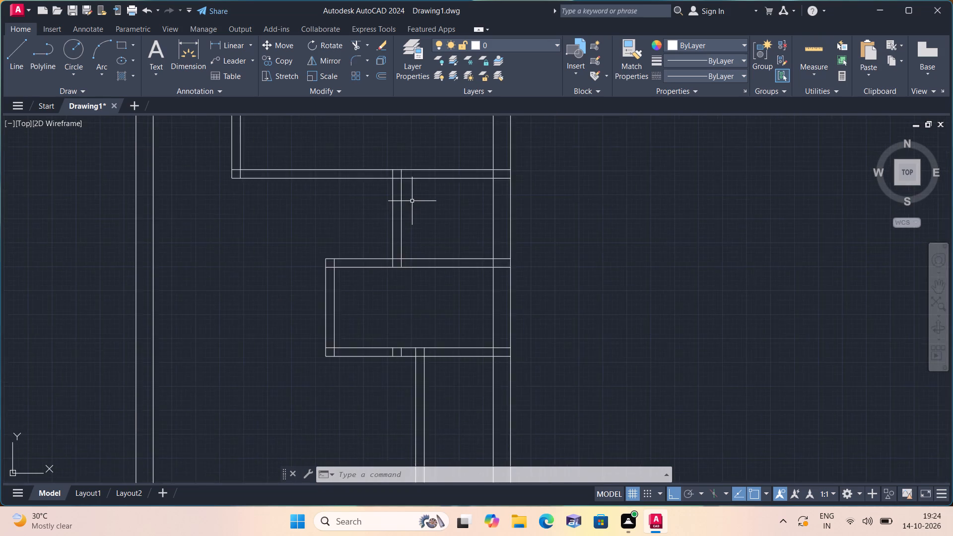
{"action": "scroll", "coordinate": [412, 201], "scroll_direction": "up", "scroll_amount": 1}
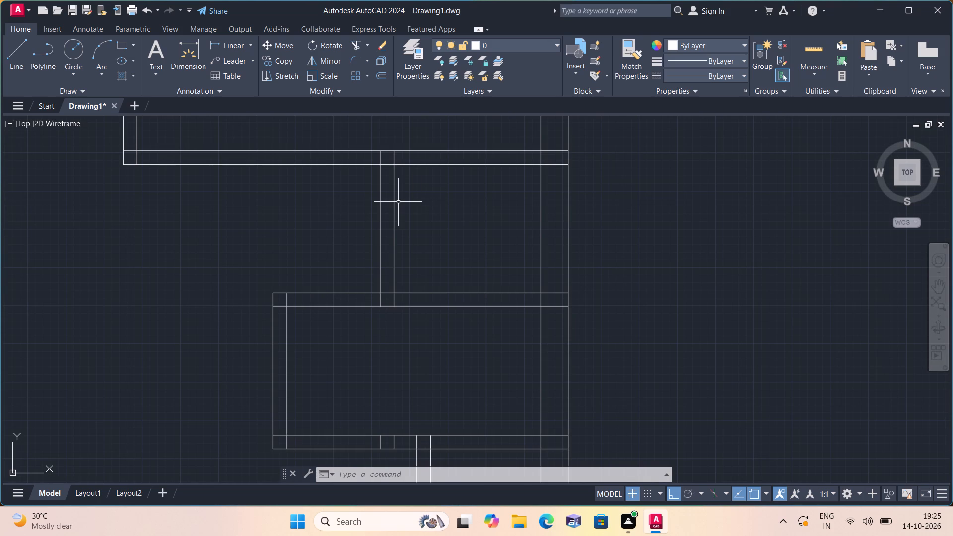
{"action": "scroll", "coordinate": [398, 202], "scroll_direction": "up", "scroll_amount": 1}
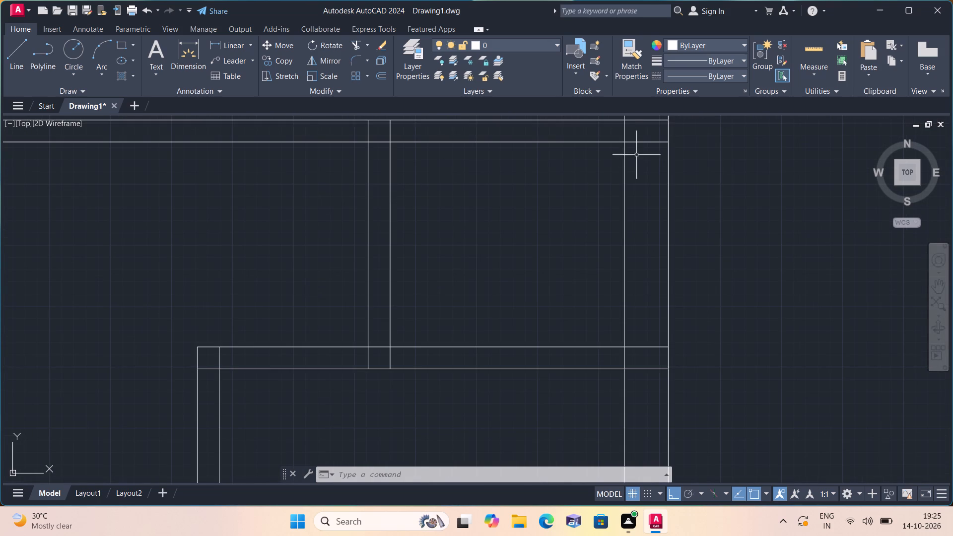
{"action": "scroll", "coordinate": [801, 437], "scroll_direction": "down", "scroll_amount": 2}
{"action": "scroll", "coordinate": [532, 475], "scroll_direction": "down", "scroll_amount": 1}
{"action": "scroll", "coordinate": [484, 378], "scroll_direction": "up", "scroll_amount": 1}
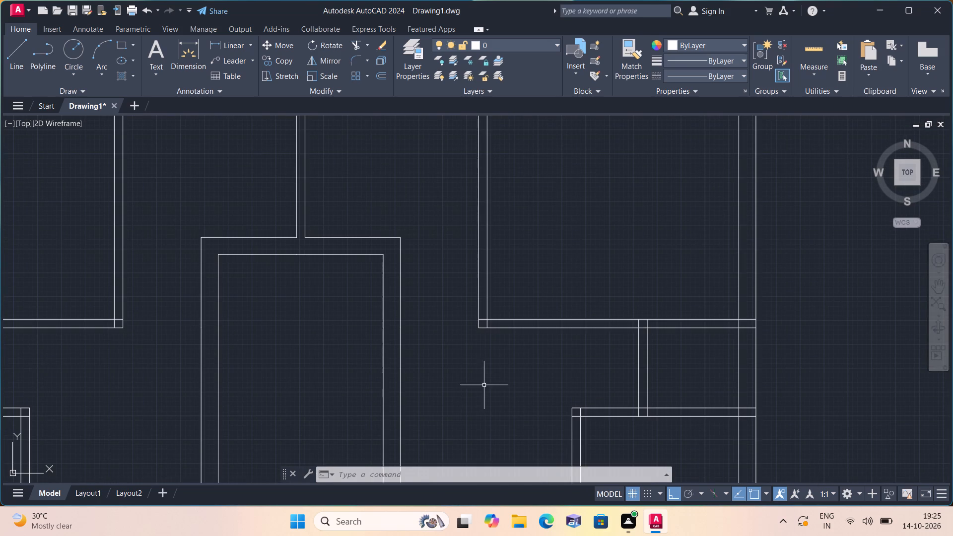
{"action": "scroll", "coordinate": [484, 378], "scroll_direction": "up", "scroll_amount": 1}
{"action": "scroll", "coordinate": [434, 330], "scroll_direction": "down", "scroll_amount": 1}
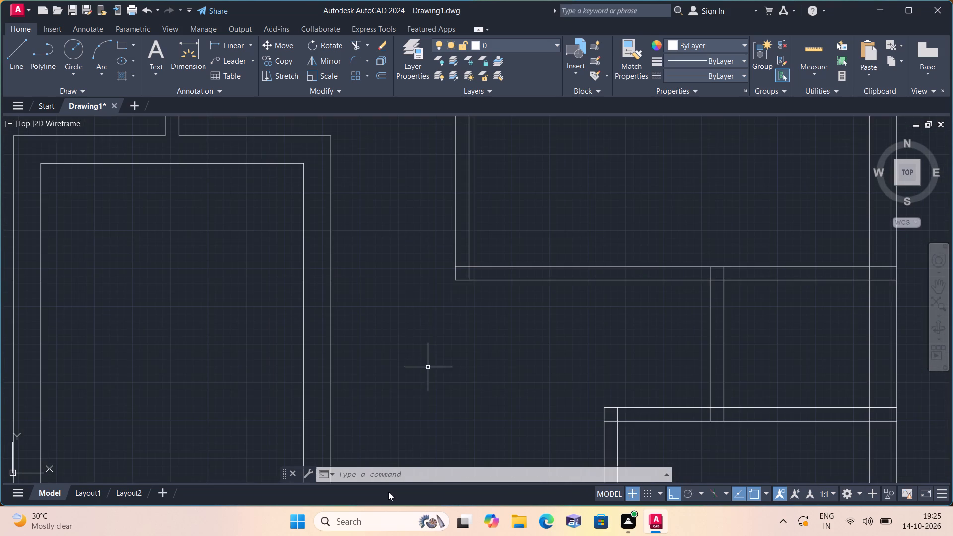
{"action": "scroll", "coordinate": [389, 432], "scroll_direction": "down", "scroll_amount": 2}
{"action": "middle_click_drag", "start_coordinate": [463, 344], "coordinate": [451, 273]}
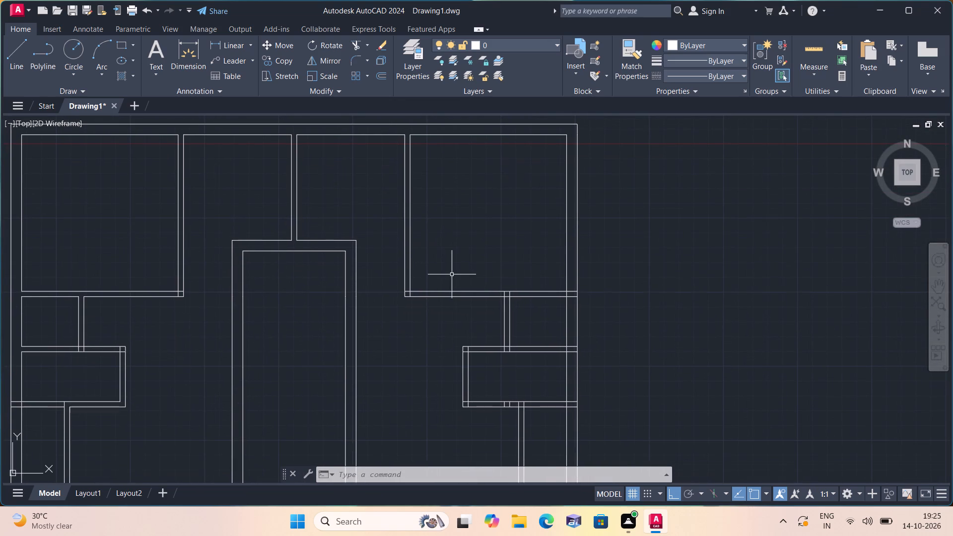
{"action": "scroll", "coordinate": [450, 321], "scroll_direction": "down", "scroll_amount": 1}
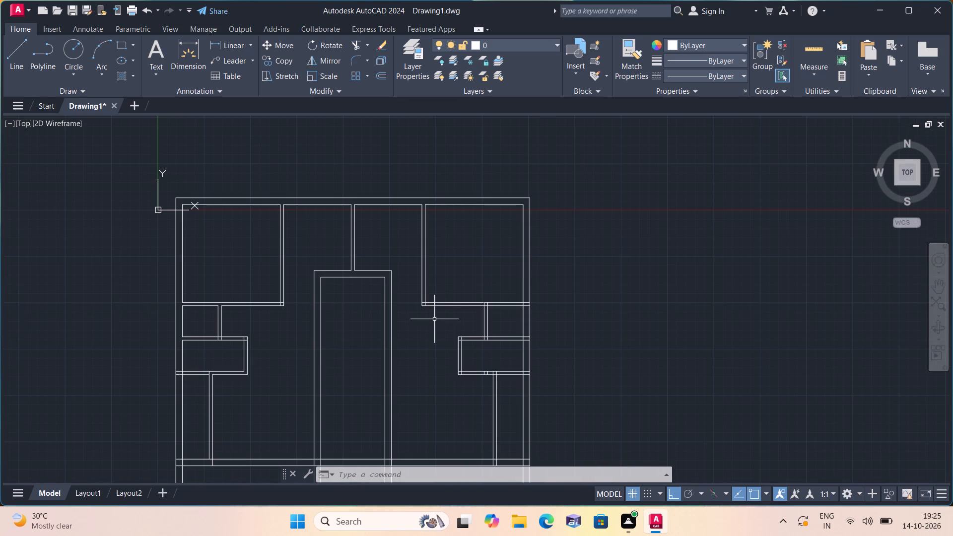
{"action": "middle_click_drag", "start_coordinate": [445, 338], "coordinate": [441, 251]}
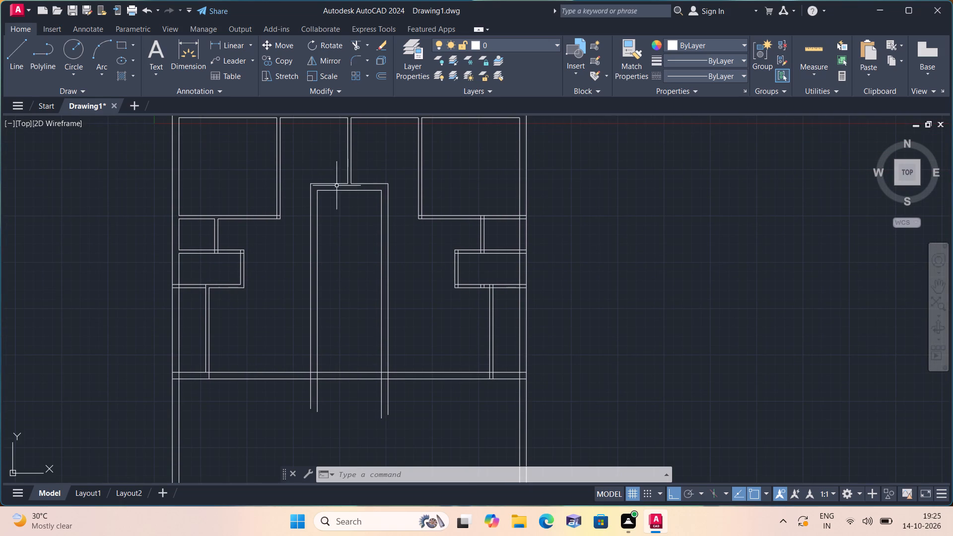
Draw a line from the upper-left room's lower-right inner corner, 2" left and 2' up, as the door leaf.
{"action": "scroll", "coordinate": [258, 209], "scroll_direction": "up", "scroll_amount": 1}
{"action": "middle_click_drag", "start_coordinate": [258, 209], "coordinate": [283, 234]}
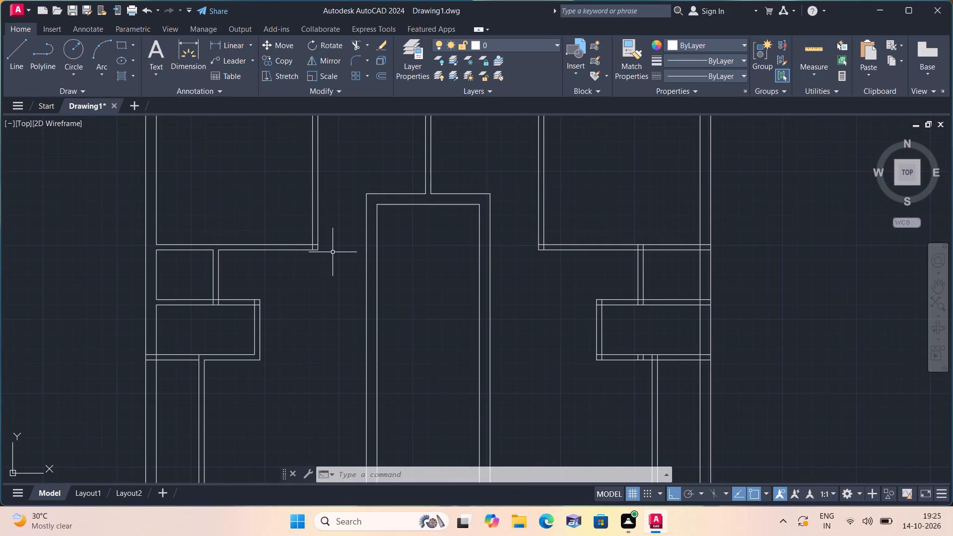
{"action": "scroll", "coordinate": [333, 252], "scroll_direction": "up", "scroll_amount": 1}
{"action": "middle_click_drag", "start_coordinate": [261, 208], "coordinate": [388, 278]}
{"action": "middle_click", "coordinate": [388, 278]}
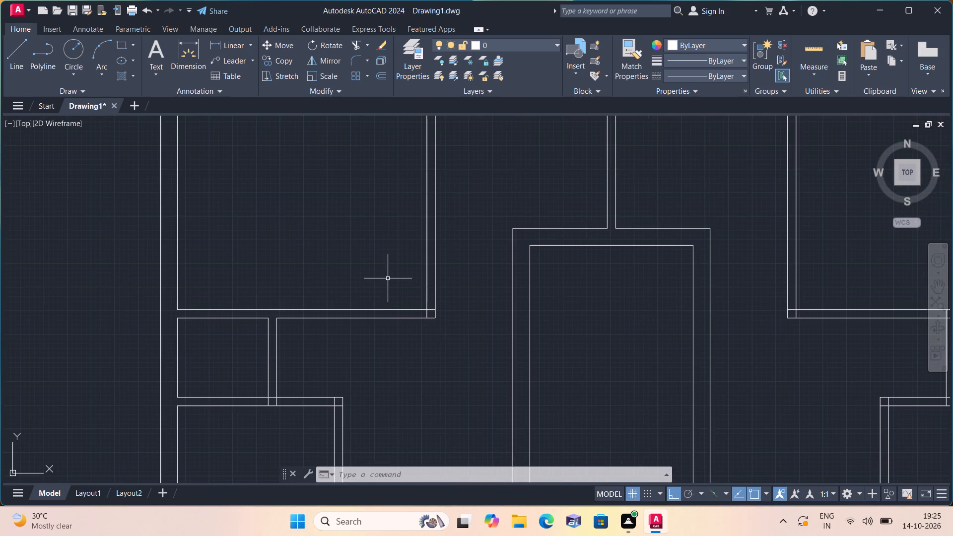
{"action": "scroll", "coordinate": [452, 318], "scroll_direction": "up", "scroll_amount": 1}
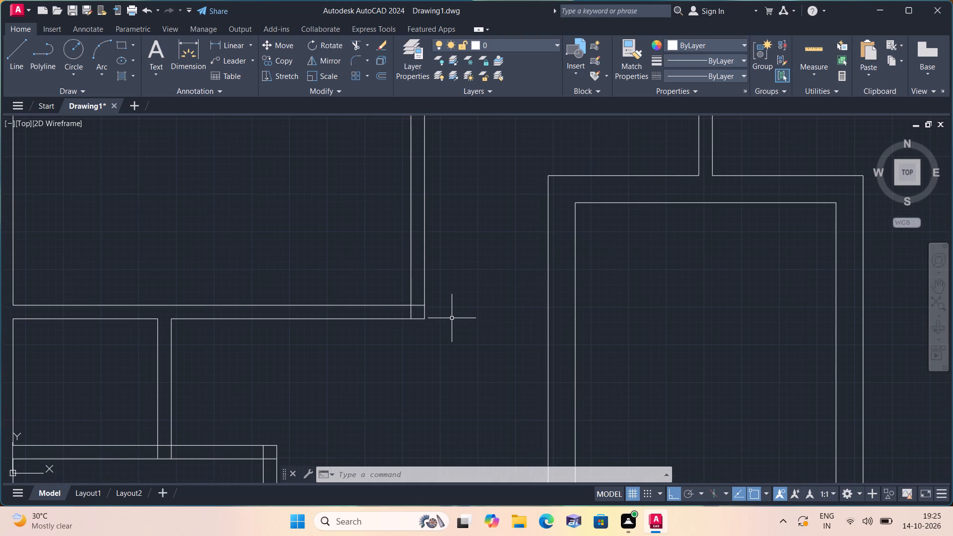
{"action": "scroll", "coordinate": [452, 318], "scroll_direction": "down", "scroll_amount": 1}
{"action": "key", "text": "l"}
{"action": "key", "text": "space"}
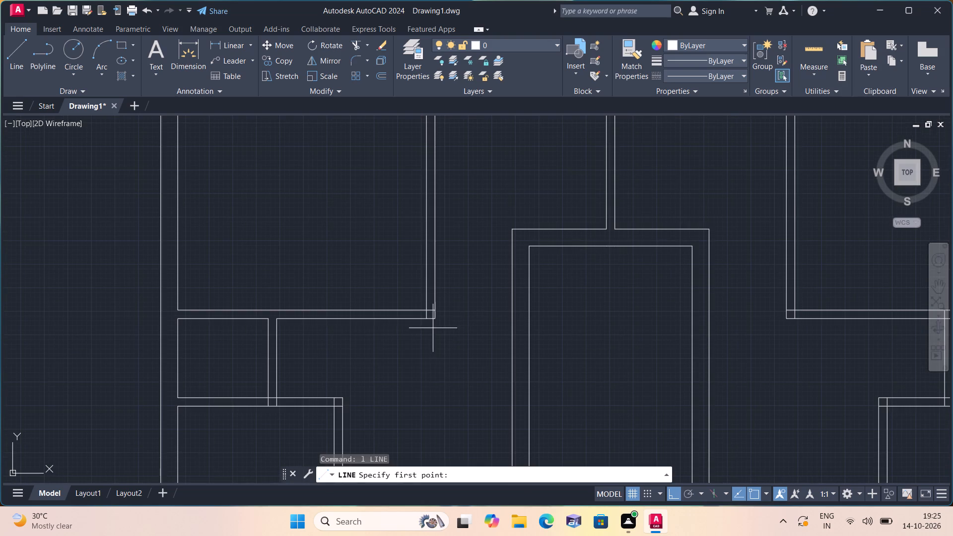
{"action": "scroll", "coordinate": [408, 310], "scroll_direction": "up", "scroll_amount": 1}
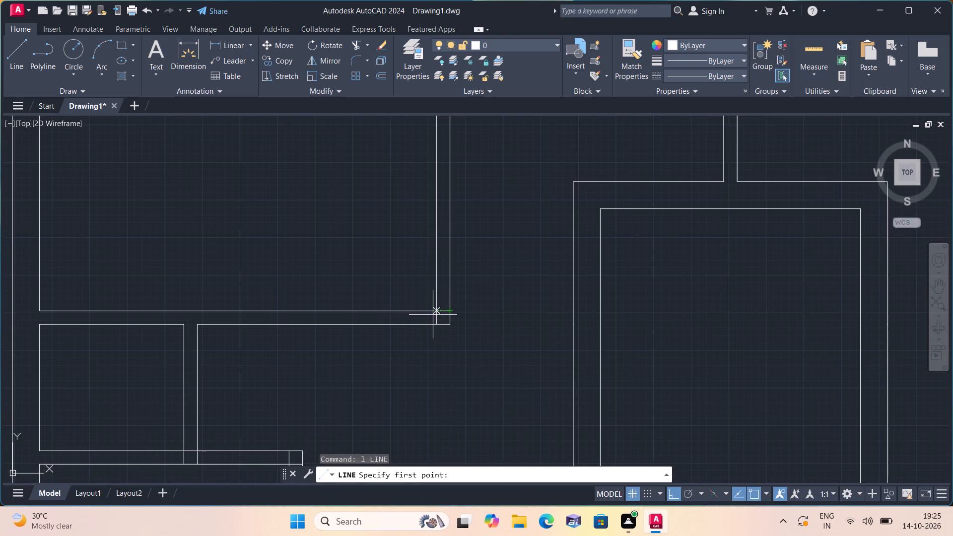
{"action": "left_click", "coordinate": [433, 312]}
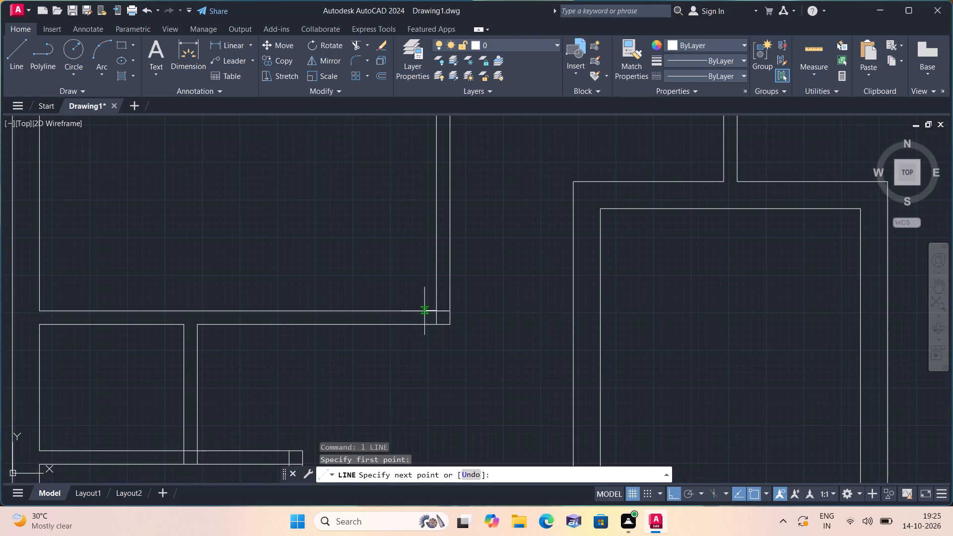
{"action": "type", "text": "2\""}
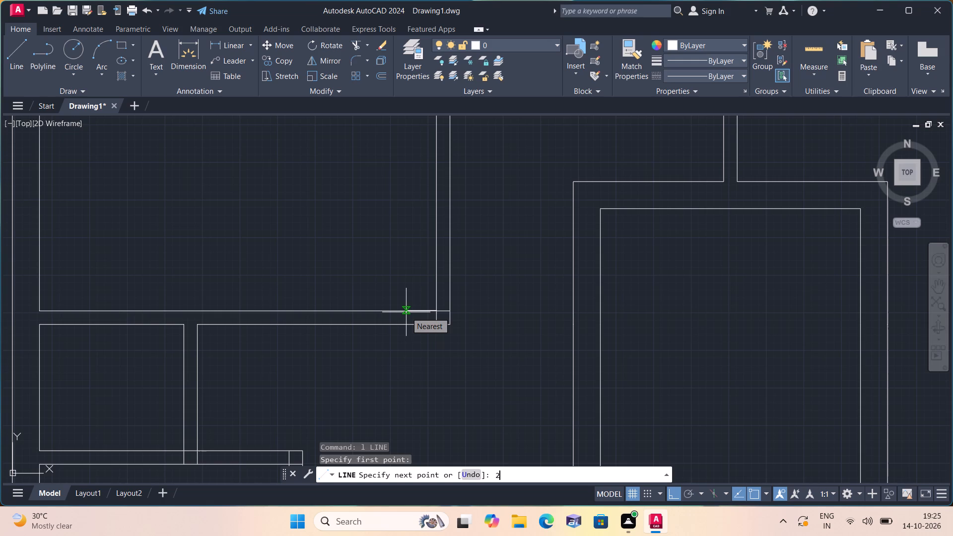
{"action": "key", "text": "space"}
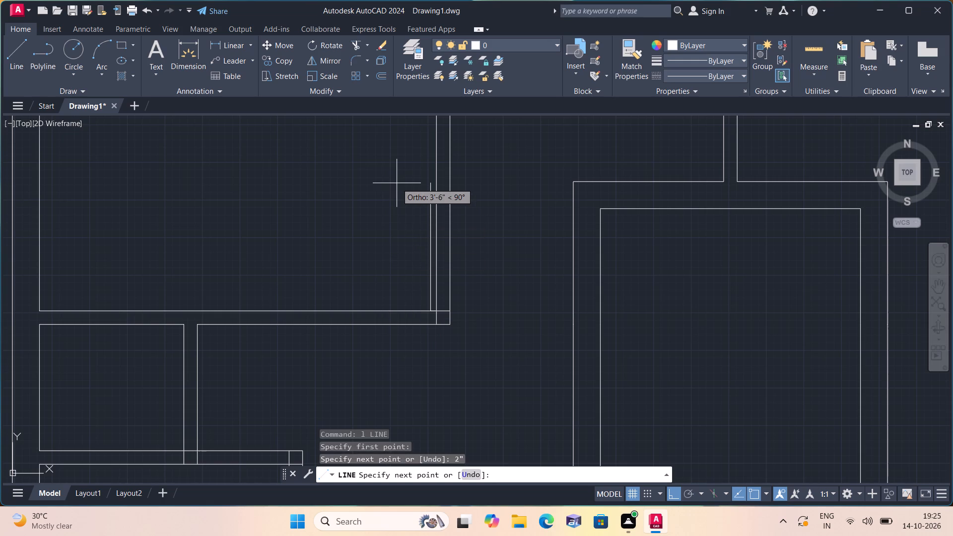
{"action": "type", "text": "2'"}
{"action": "key", "text": "space"}
{"action": "key", "text": "Escape"}
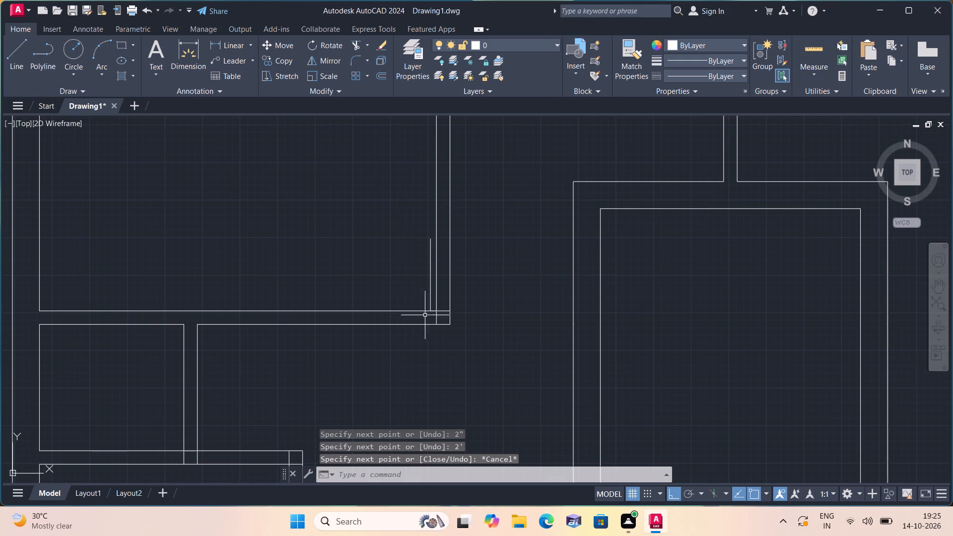
Erase the 2" helper line between the room's inner corner and the door leaf's base.
{"action": "scroll", "coordinate": [427, 318], "scroll_direction": "up", "scroll_amount": 2}
{"action": "left_click", "coordinate": [435, 301]}
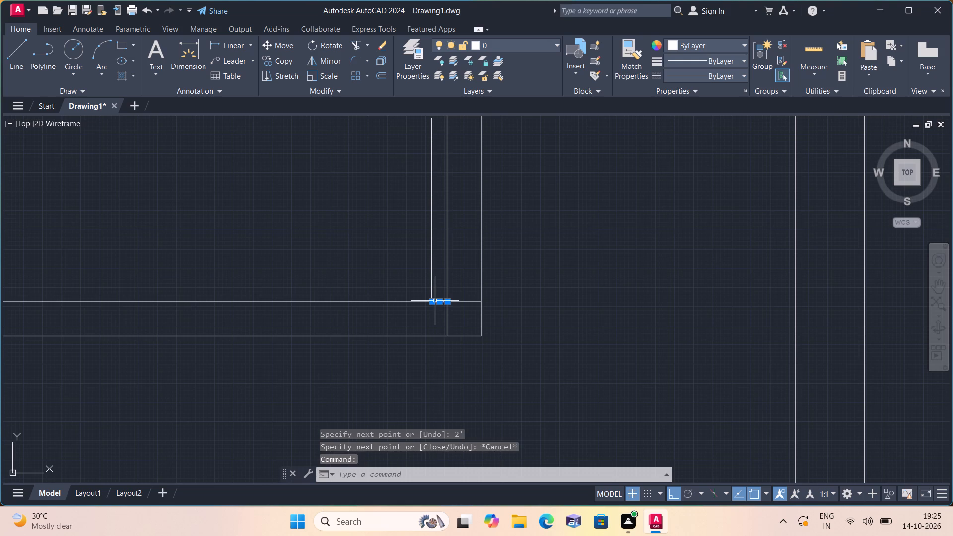
{"action": "key", "text": "Delete"}
Draw a line 2' left from the door leaf's base along the wall and down across the wall thickness as a jamb.
{"action": "scroll", "coordinate": [429, 302], "scroll_direction": "down", "scroll_amount": 1}
{"action": "type", "text": "l"}
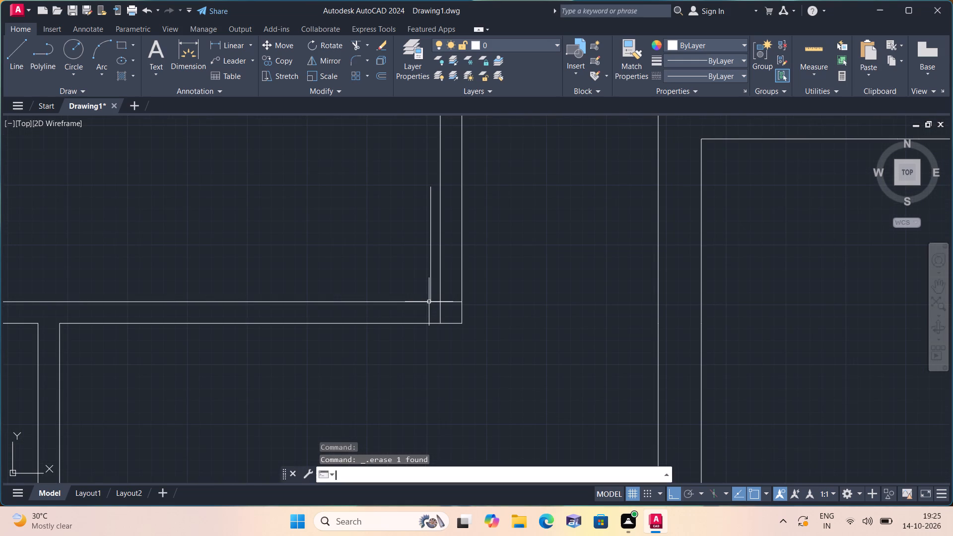
{"action": "key", "text": "space"}
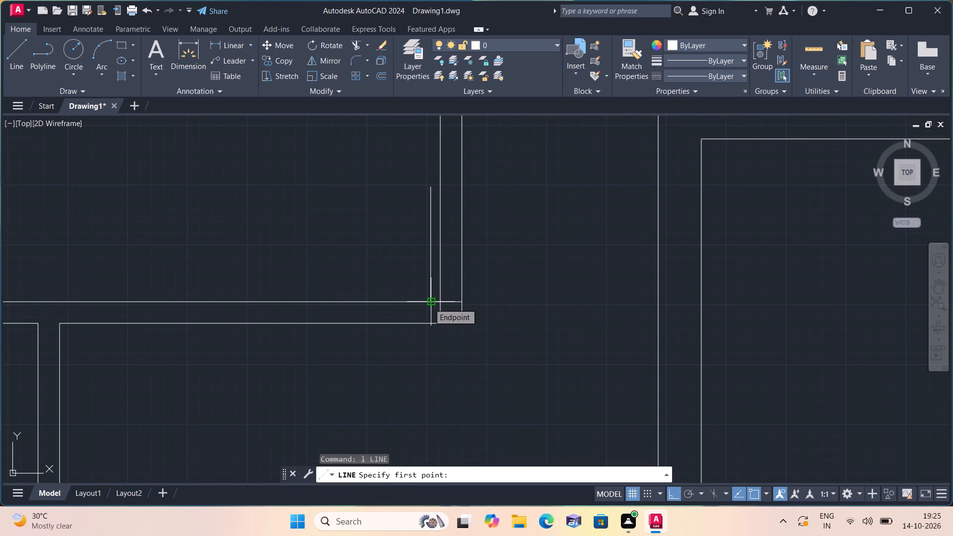
{"action": "left_click", "coordinate": [429, 303]}
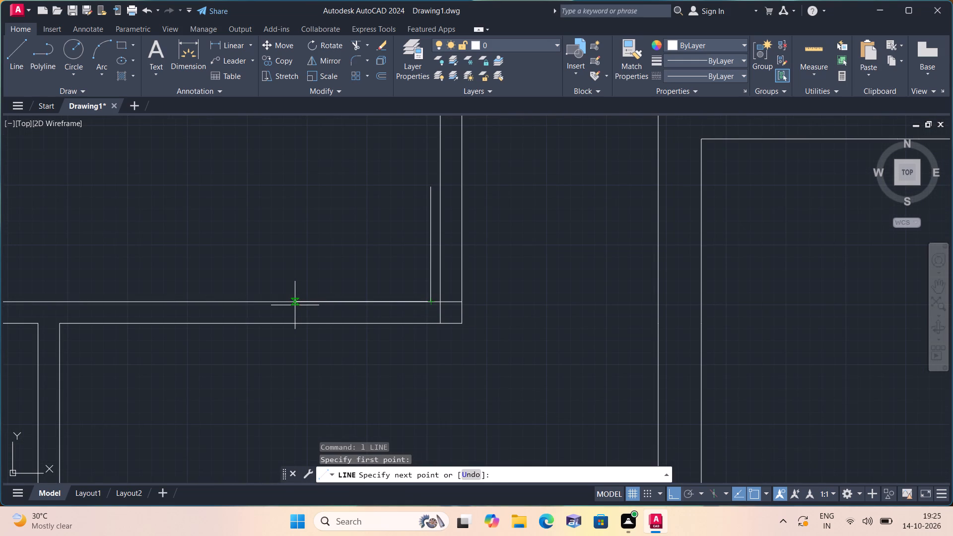
{"action": "type", "text": "2'"}
{"action": "key", "text": "space"}
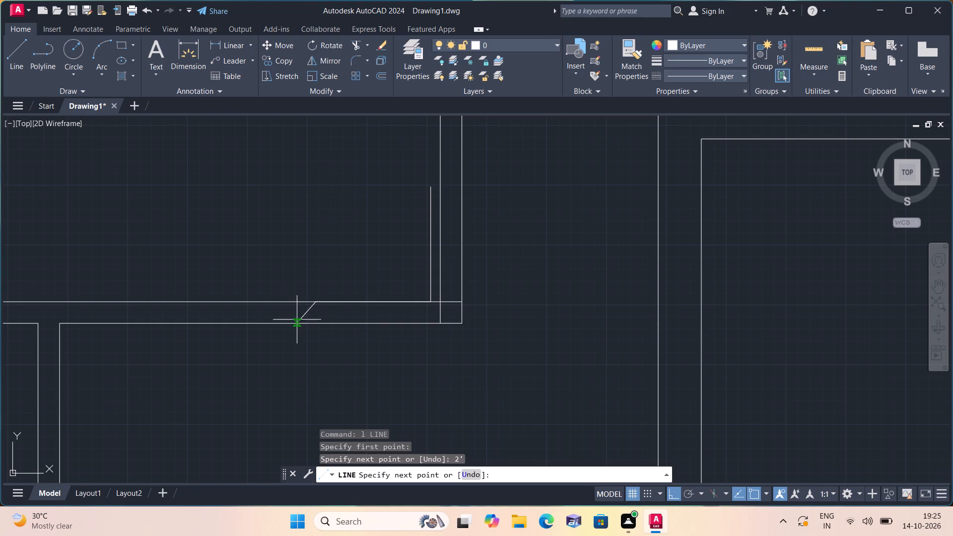
{"action": "left_click", "coordinate": [318, 322]}
{"action": "key", "text": "space"}
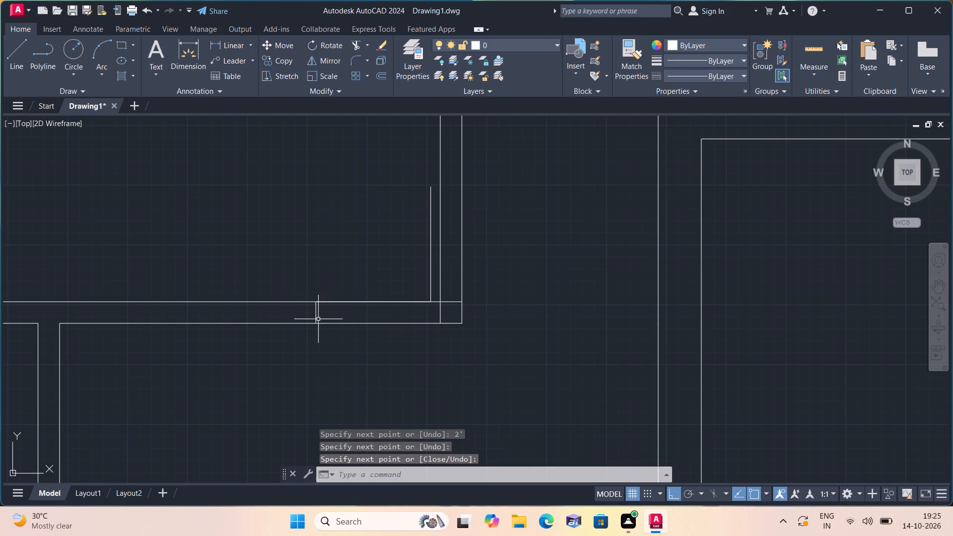
Trim the horizontal wall lines between the new jamb and the vertical partition to open the doorway.
{"action": "key", "text": "t"}
{"action": "type", "text": "rim"}
{"action": "key", "text": "space"}
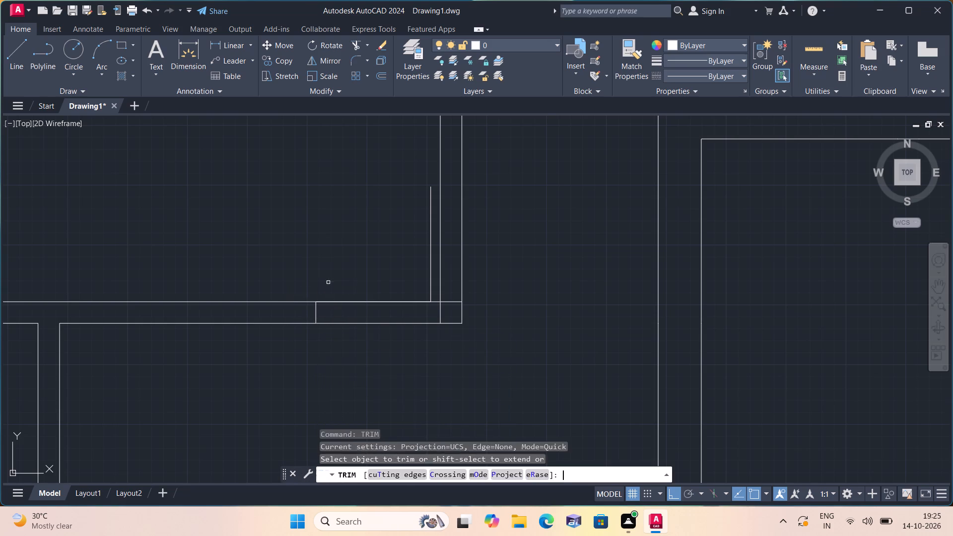
{"action": "left_click_drag", "start_coordinate": [346, 262], "coordinate": [370, 368]}
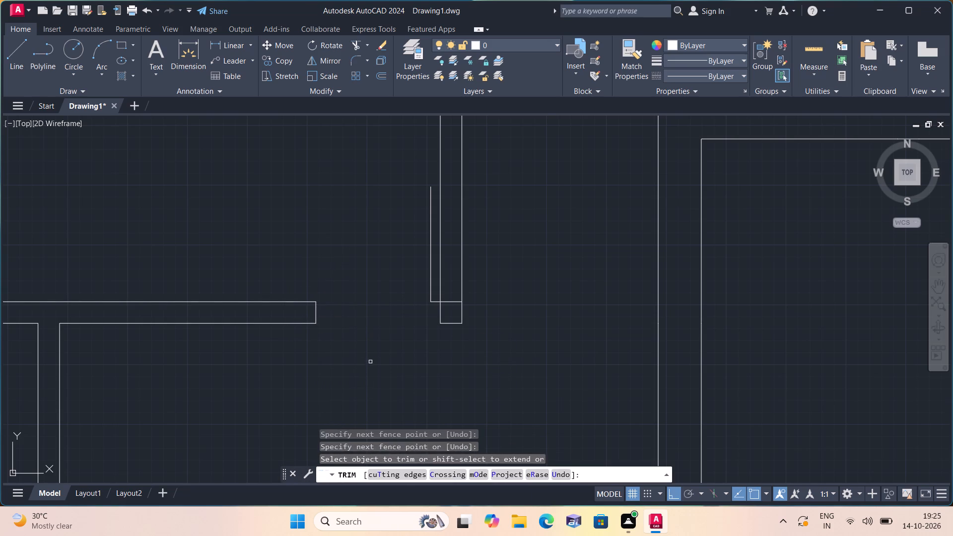
{"action": "key", "text": "Escape"}
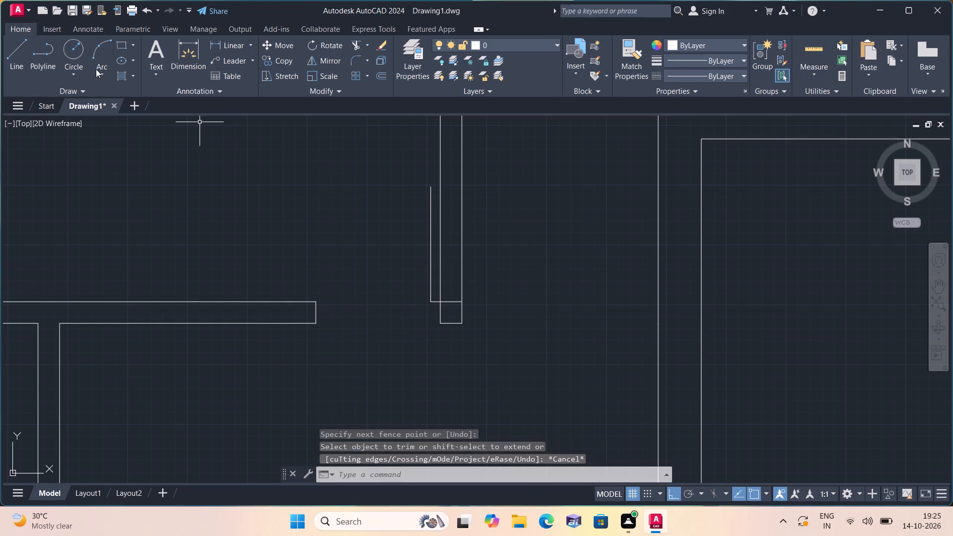
Draw the door swing as a Start, End, Direction arc from the leaf's top end to the jamb's upper corner.
{"action": "left_click", "coordinate": [100, 72]}
{"action": "left_click", "coordinate": [166, 227]}
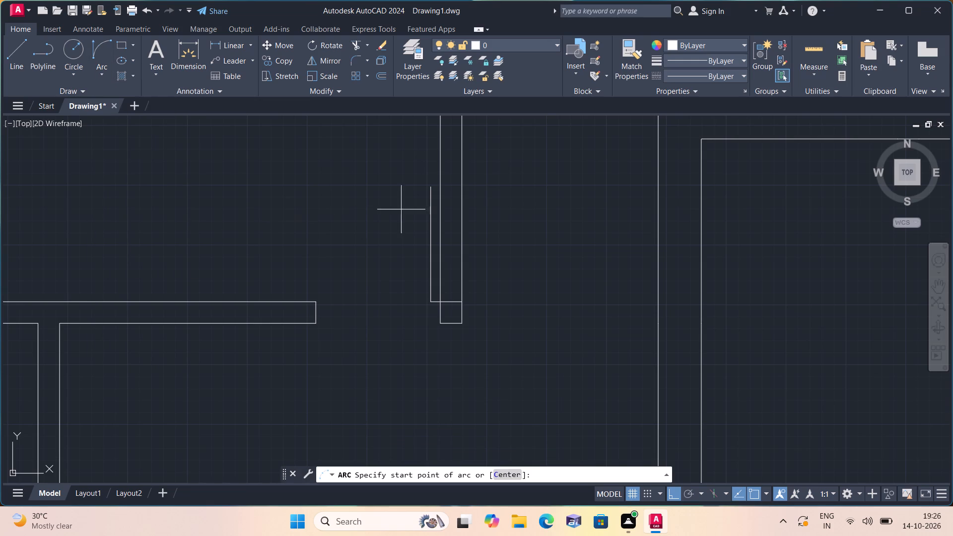
{"action": "left_click", "coordinate": [433, 186]}
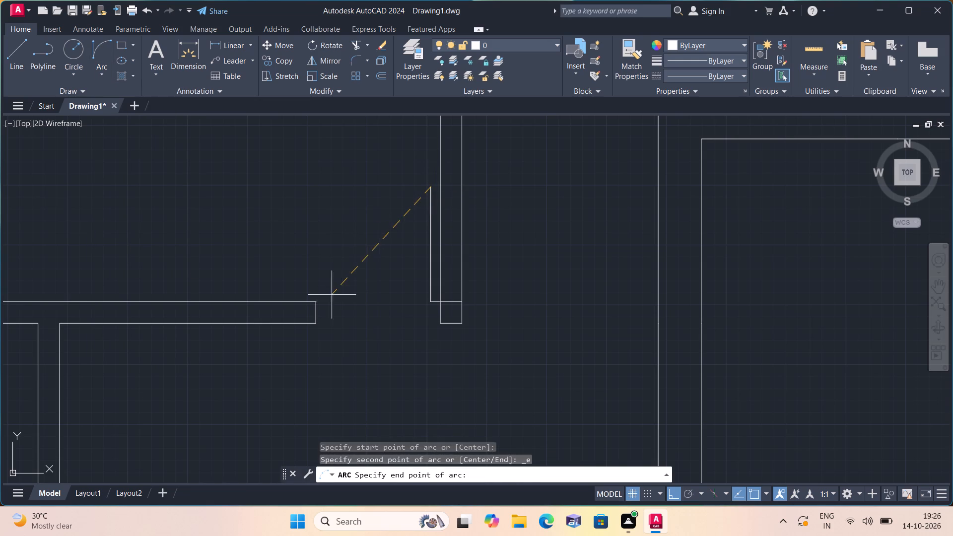
{"action": "left_click", "coordinate": [315, 302]}
{"action": "left_click", "coordinate": [281, 237]}
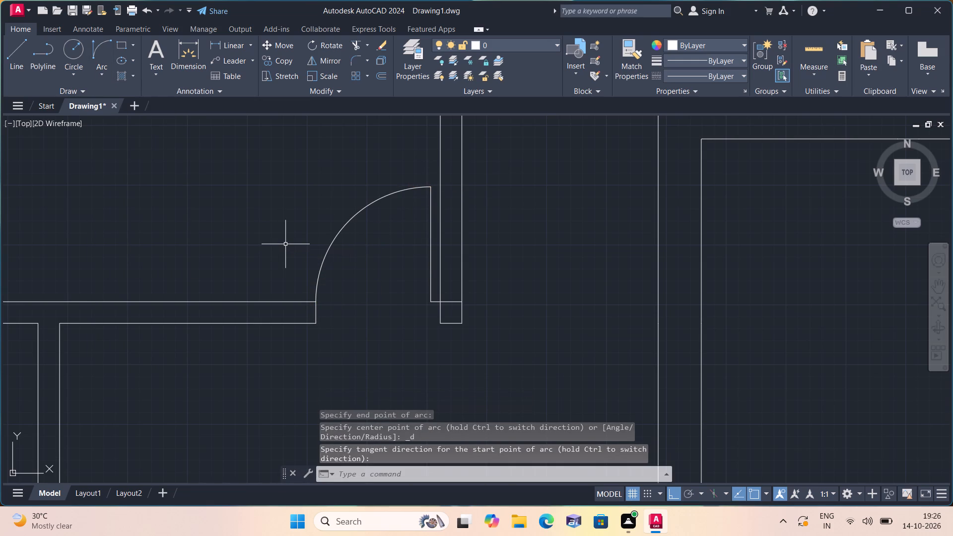
Add a linear dimension across the passage from the partition end's lower corner beside the new door to the facing wall.
{"action": "left_click", "coordinate": [239, 43]}
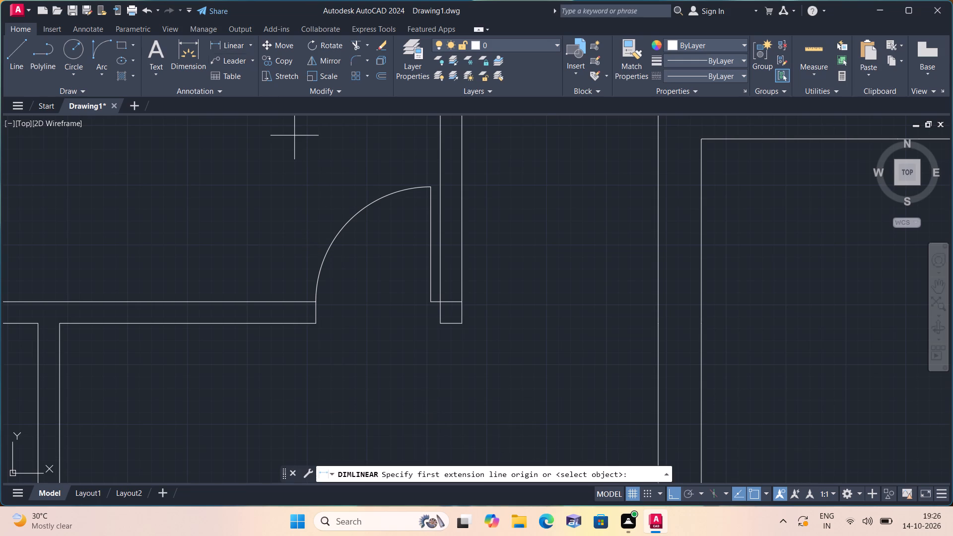
{"action": "scroll", "coordinate": [478, 317], "scroll_direction": "up", "scroll_amount": 1}
{"action": "left_click", "coordinate": [450, 327]}
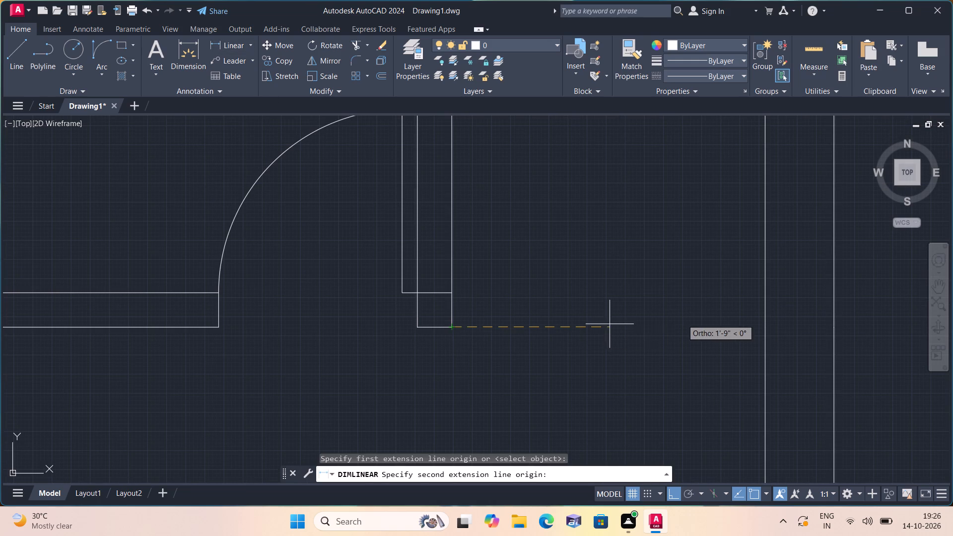
{"action": "left_click", "coordinate": [765, 326]}
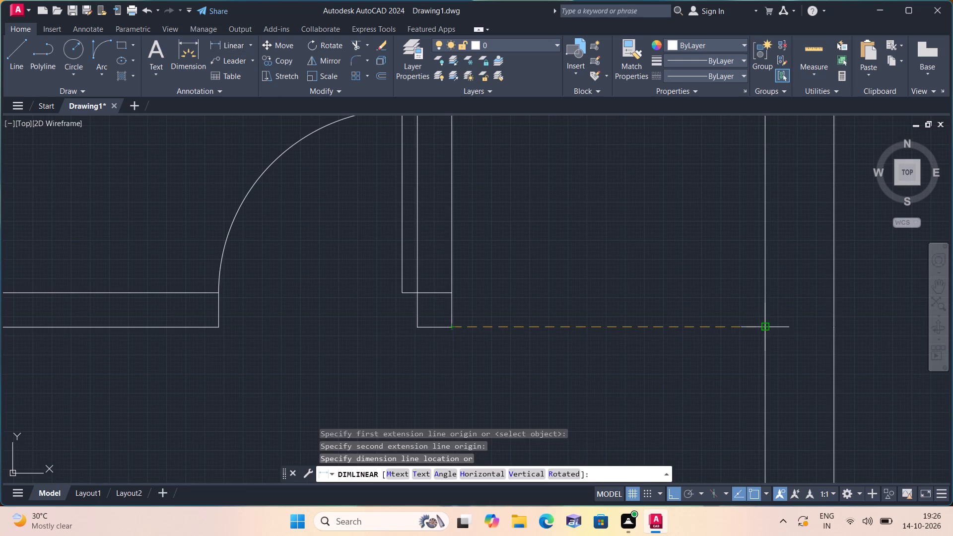
{"action": "left_click", "coordinate": [759, 308]}
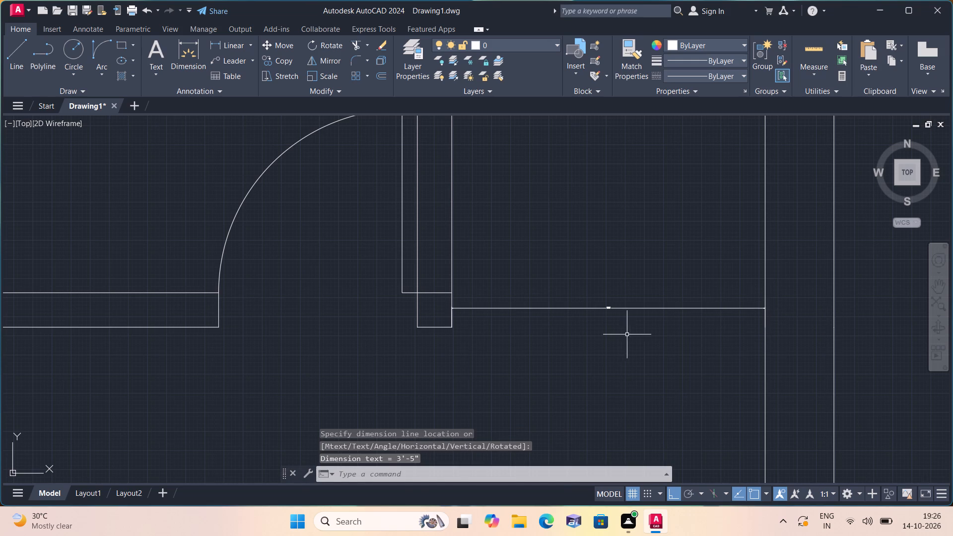
{"action": "scroll", "coordinate": [615, 330], "scroll_direction": "up", "scroll_amount": 5}
{"action": "scroll", "coordinate": [618, 303], "scroll_direction": "down", "scroll_amount": 2}
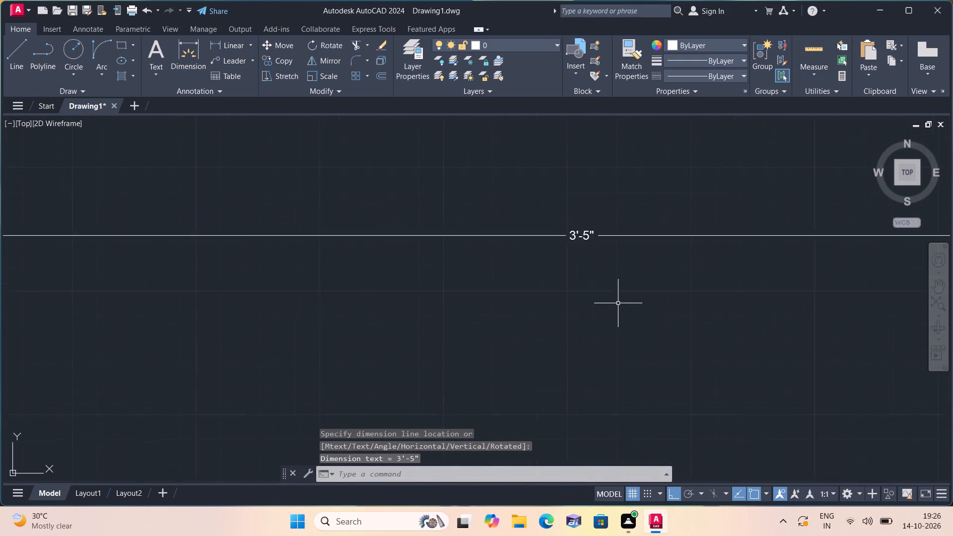
Draw a door leaf for the small room below: 2" up its partition from the inner lower corner, and 2' left into the room.
{"action": "scroll", "coordinate": [618, 303], "scroll_direction": "down", "scroll_amount": 6}
{"action": "middle_click_drag", "start_coordinate": [594, 334], "coordinate": [628, 270]}
{"action": "scroll", "coordinate": [628, 270], "scroll_direction": "down", "scroll_amount": 2}
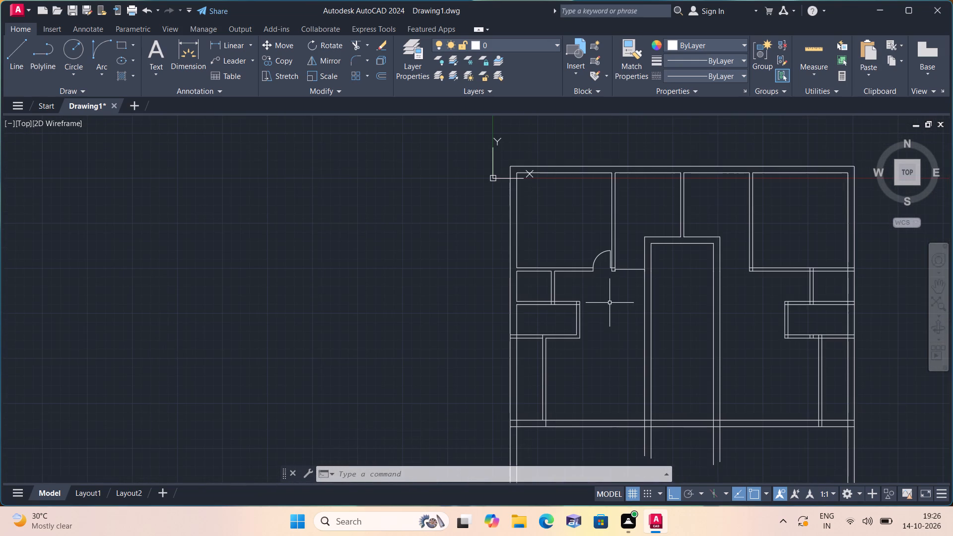
{"action": "scroll", "coordinate": [596, 307], "scroll_direction": "up", "scroll_amount": 1}
{"action": "middle_click_drag", "start_coordinate": [599, 306], "coordinate": [631, 247]}
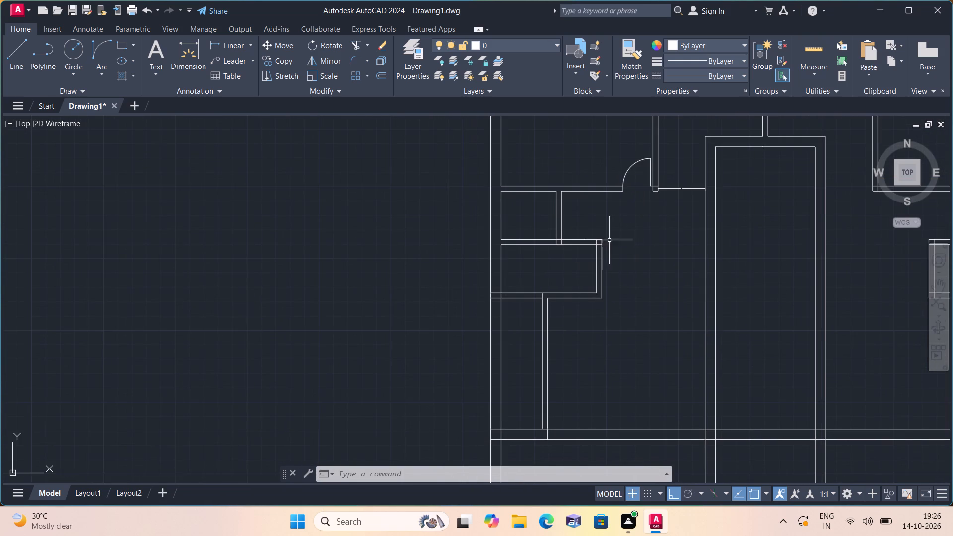
{"action": "scroll", "coordinate": [558, 231], "scroll_direction": "up", "scroll_amount": 1}
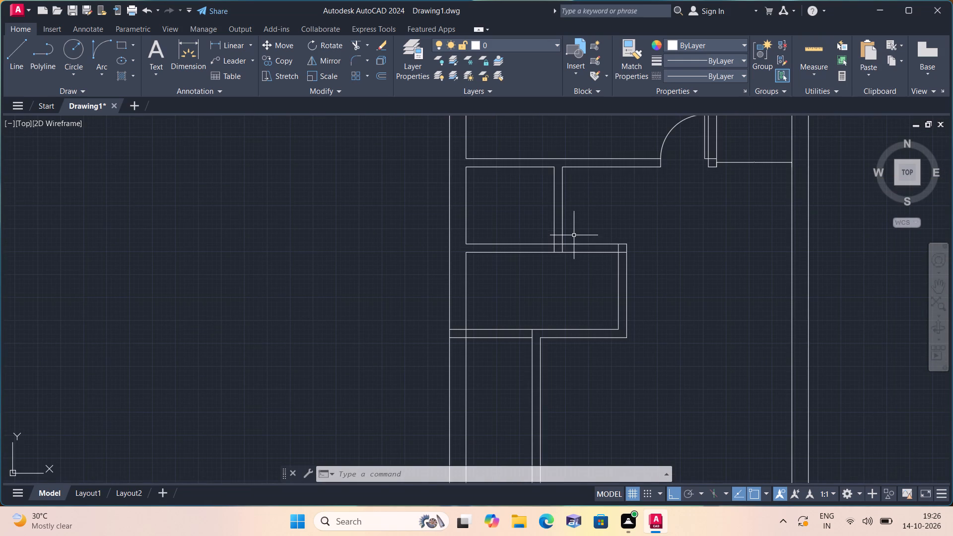
{"action": "key", "text": "l"}
{"action": "key", "text": "space"}
{"action": "scroll", "coordinate": [545, 235], "scroll_direction": "up", "scroll_amount": 2}
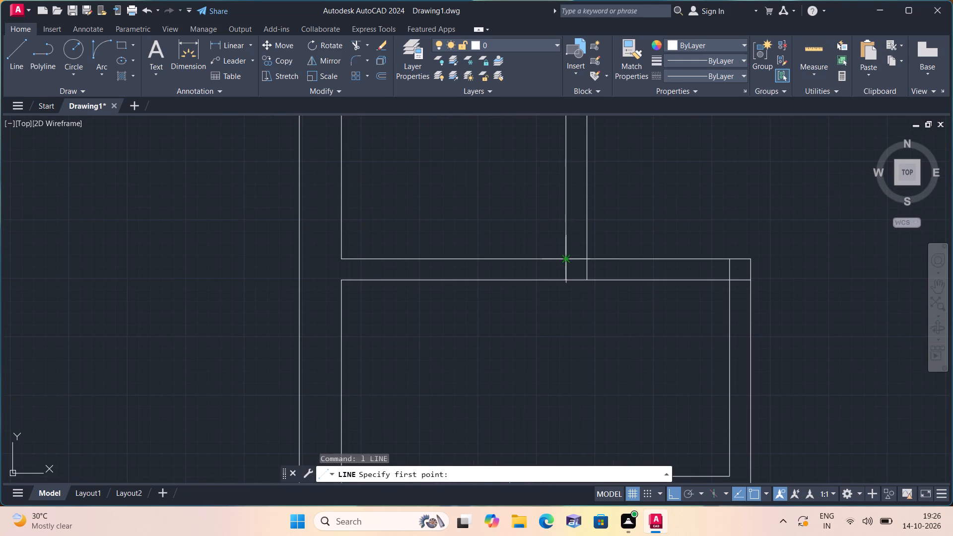
{"action": "left_click", "coordinate": [563, 256]}
{"action": "type", "text": "2\""}
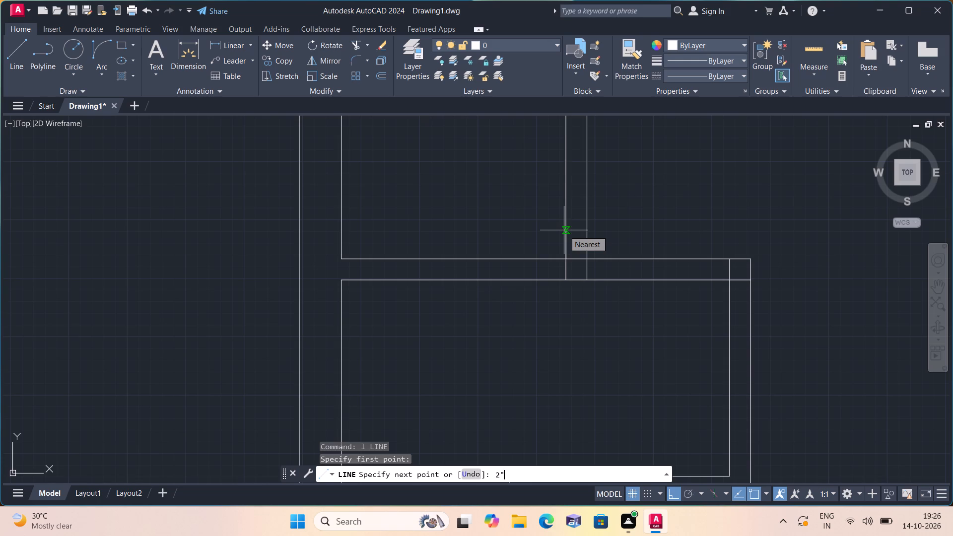
{"action": "key", "text": "space"}
{"action": "type", "text": "2'"}
{"action": "key", "text": "space"}
{"action": "key", "text": "Escape"}
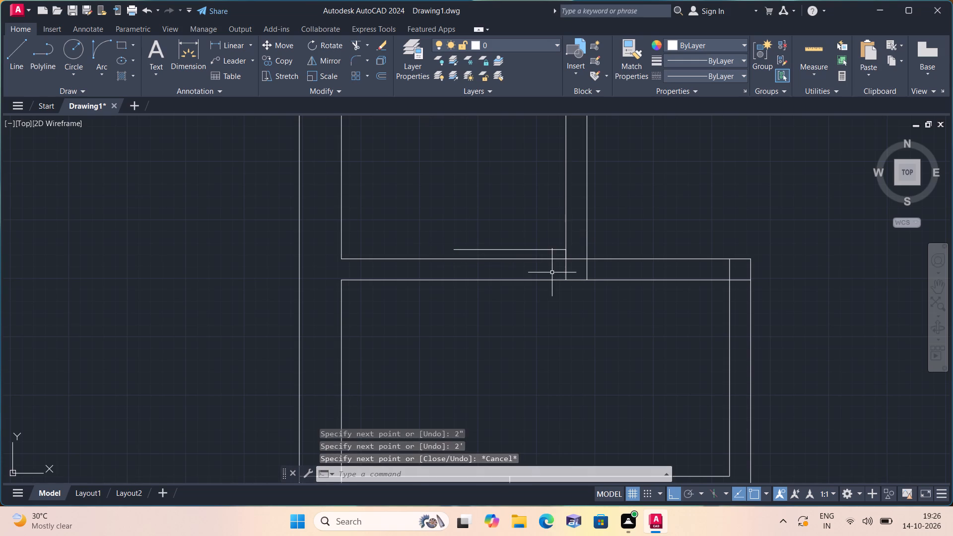
Erase the 2" helper line between the small room's inner corner and the door leaf's base.
{"action": "scroll", "coordinate": [559, 261], "scroll_direction": "up", "scroll_amount": 1}
{"action": "left_click", "coordinate": [570, 249]}
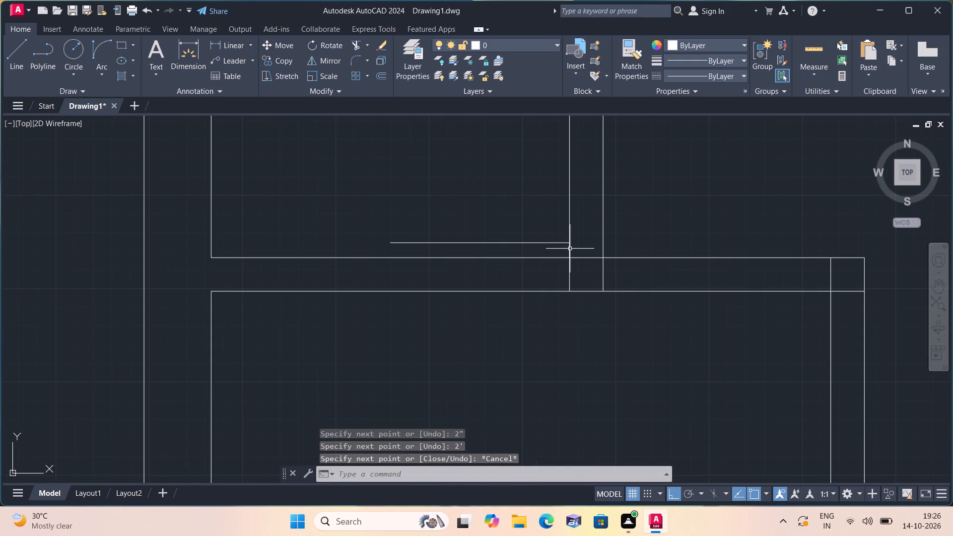
{"action": "key", "text": "Delete"}
Draw a line 2' up from the door leaf's base along the partition and right across its thickness as a jamb.
{"action": "scroll", "coordinate": [570, 248], "scroll_direction": "down", "scroll_amount": 1}
{"action": "key", "text": "l"}
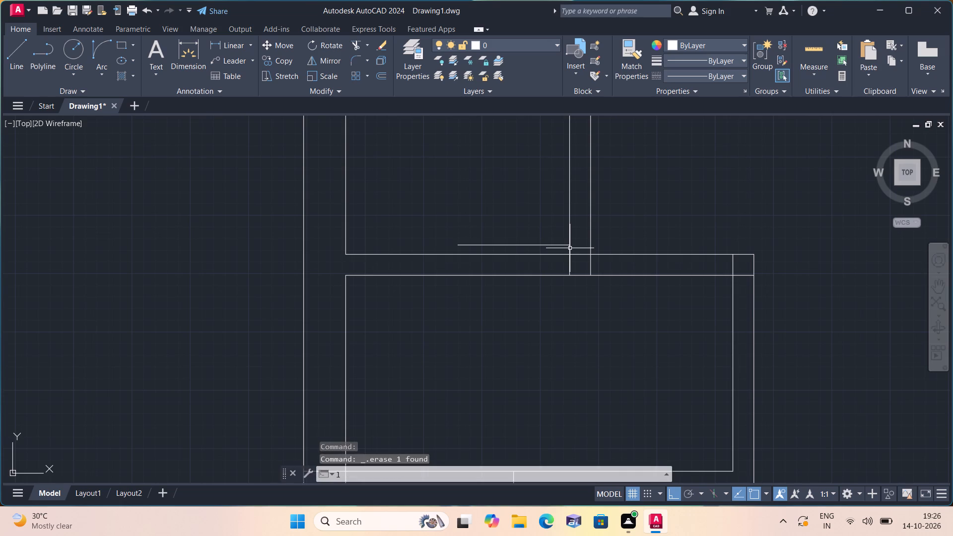
{"action": "key", "text": "space"}
{"action": "left_click", "coordinate": [572, 242]}
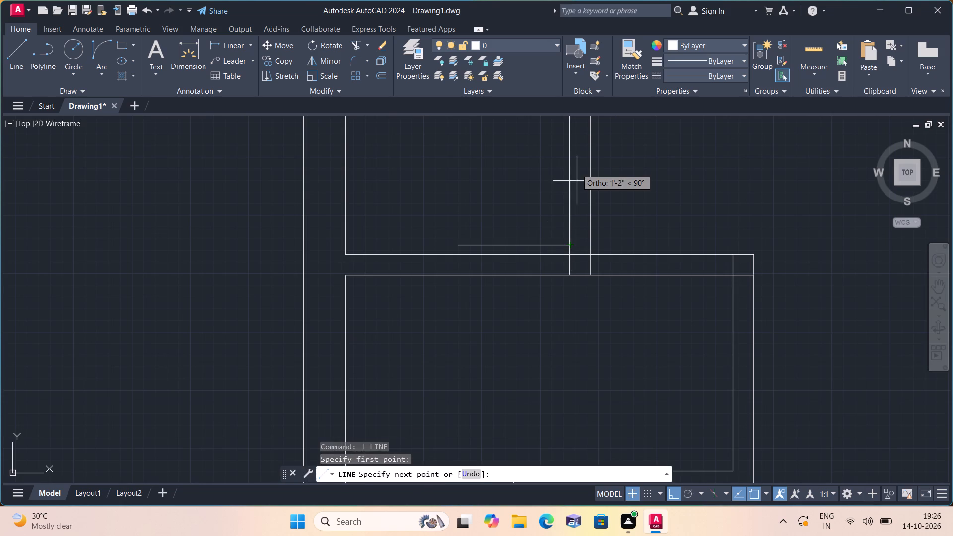
{"action": "type", "text": "2'"}
{"action": "key", "text": "space"}
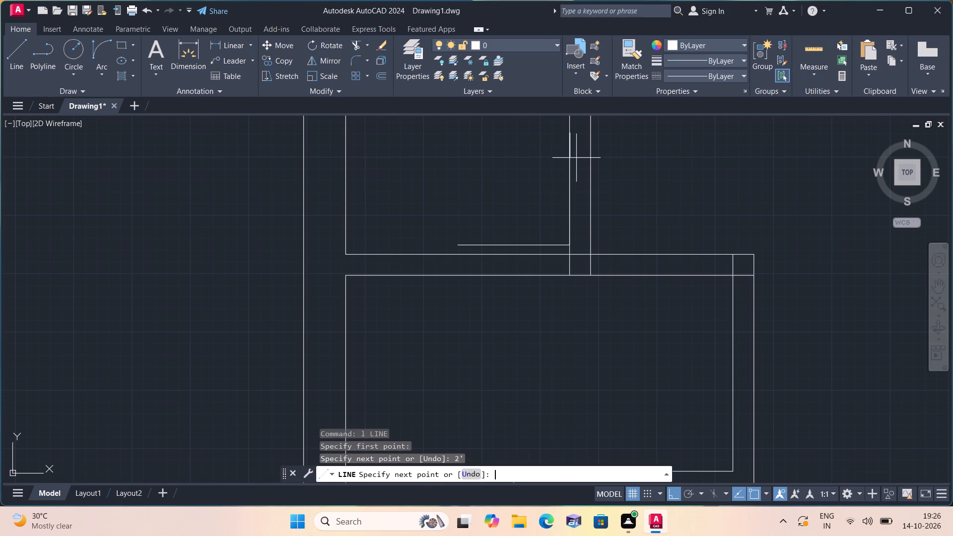
{"action": "left_click", "coordinate": [676, 145]}
{"action": "key", "text": "space"}
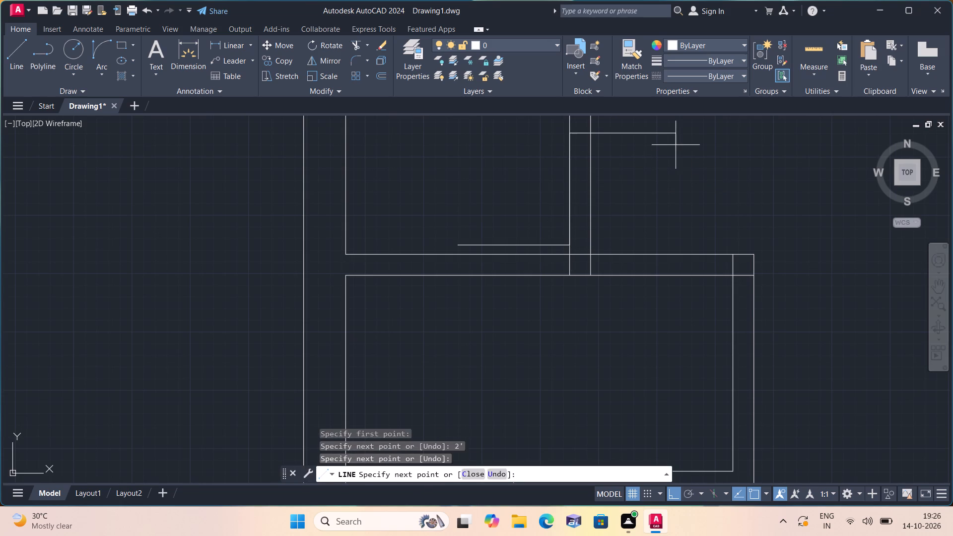
Trim both partition lines below the new jamb to open the doorway, and trim the jamb's overhang beyond the partition.
{"action": "type", "text": "trim"}
{"action": "key", "text": "space"}
{"action": "left_click", "coordinate": [708, 178]}
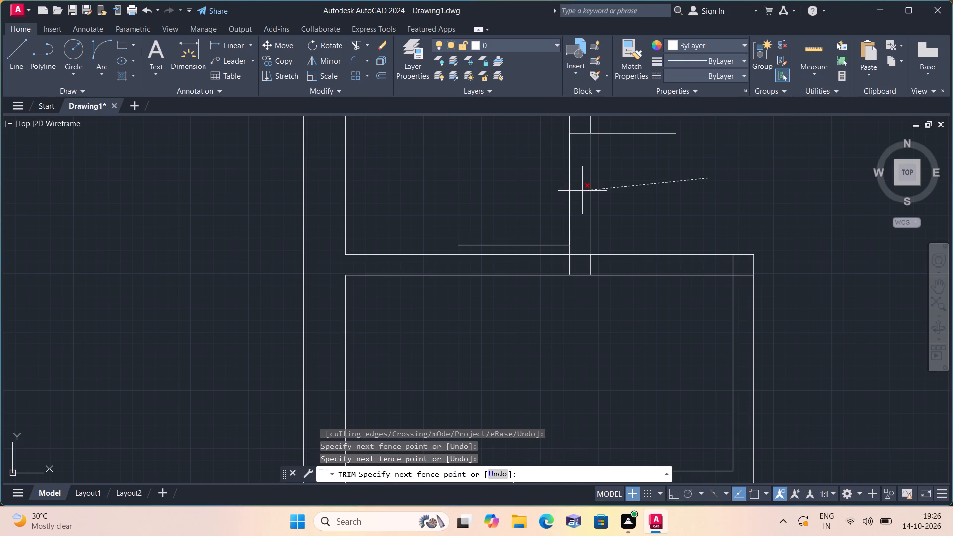
{"action": "left_click", "coordinate": [564, 192]}
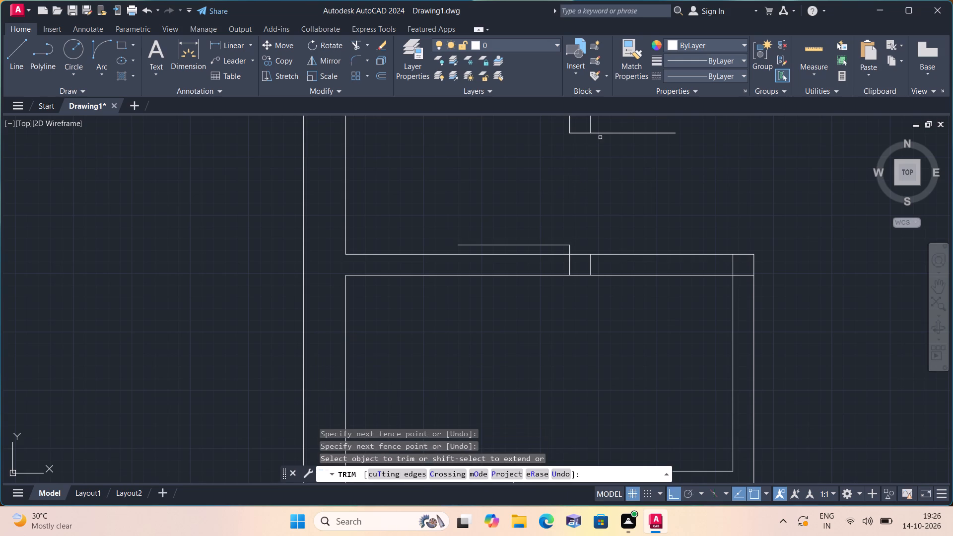
{"action": "left_click", "coordinate": [604, 124]}
{"action": "left_click", "coordinate": [607, 162]}
{"action": "key", "text": "Escape"}
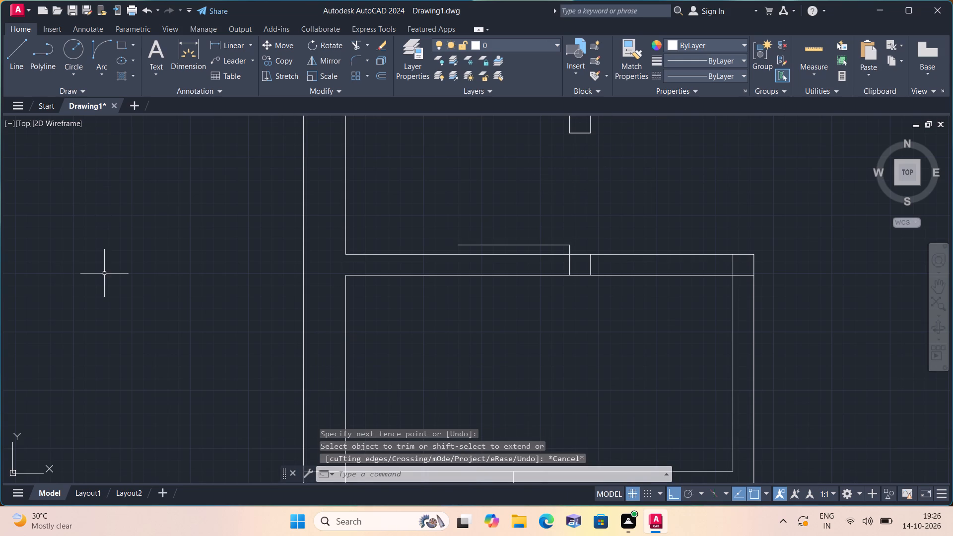
Draw the door swing as a Start, End, Direction arc from the leaf's free end to the jamb's inner corner.
{"action": "left_click", "coordinate": [100, 74]}
{"action": "left_click", "coordinate": [131, 227]}
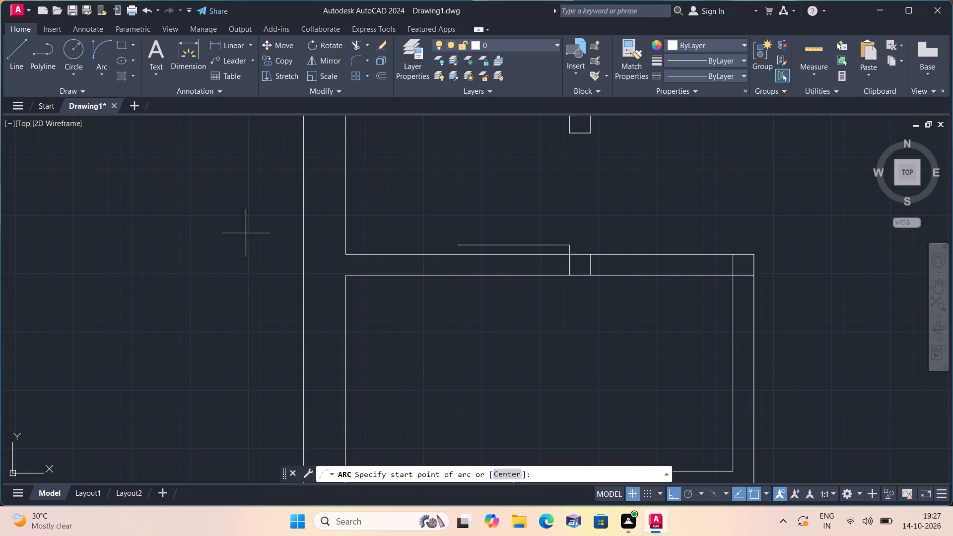
{"action": "left_click", "coordinate": [458, 243]}
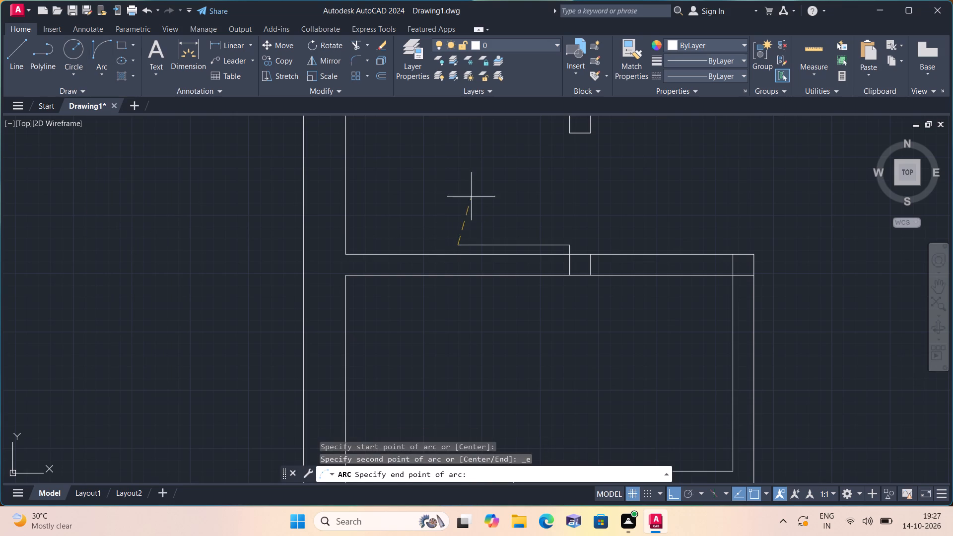
{"action": "left_click", "coordinate": [570, 134]}
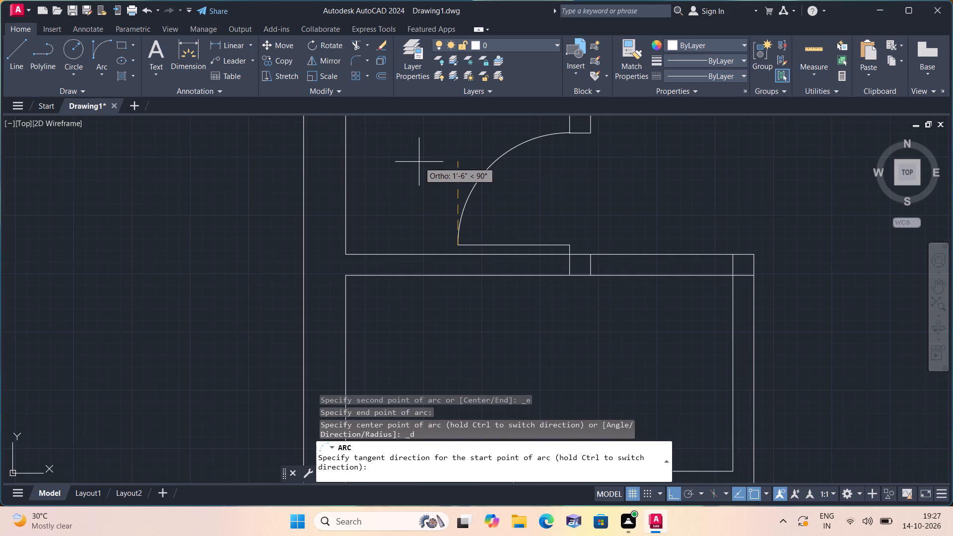
{"action": "left_click", "coordinate": [419, 162]}
Draw a door leaf in the next room below: 2" left from its inner upper-right corner and 2' down.
{"action": "scroll", "coordinate": [349, 192], "scroll_direction": "down", "scroll_amount": 1}
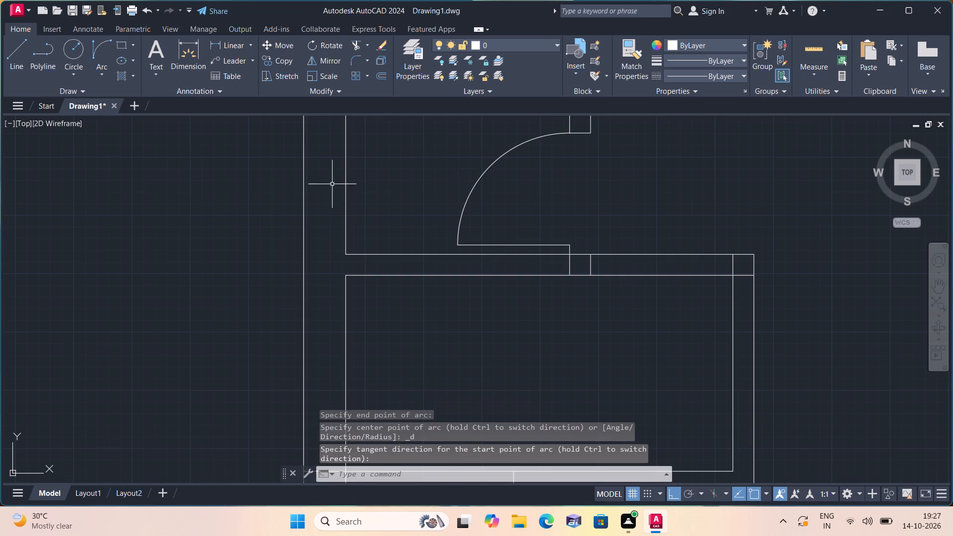
{"action": "middle_click_drag", "start_coordinate": [402, 206], "coordinate": [370, 159]}
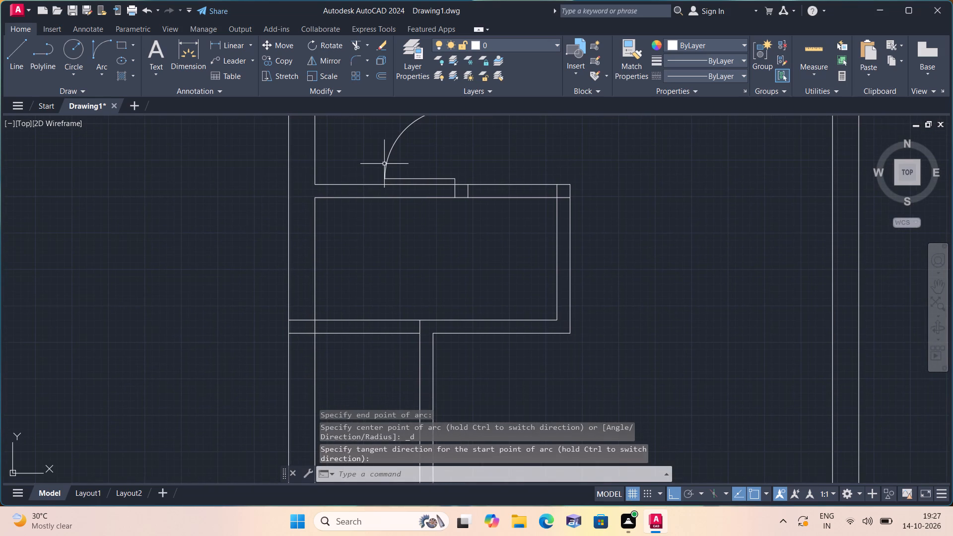
{"action": "key", "text": "l"}
{"action": "key", "text": "space"}
{"action": "scroll", "coordinate": [558, 205], "scroll_direction": "up", "scroll_amount": 1}
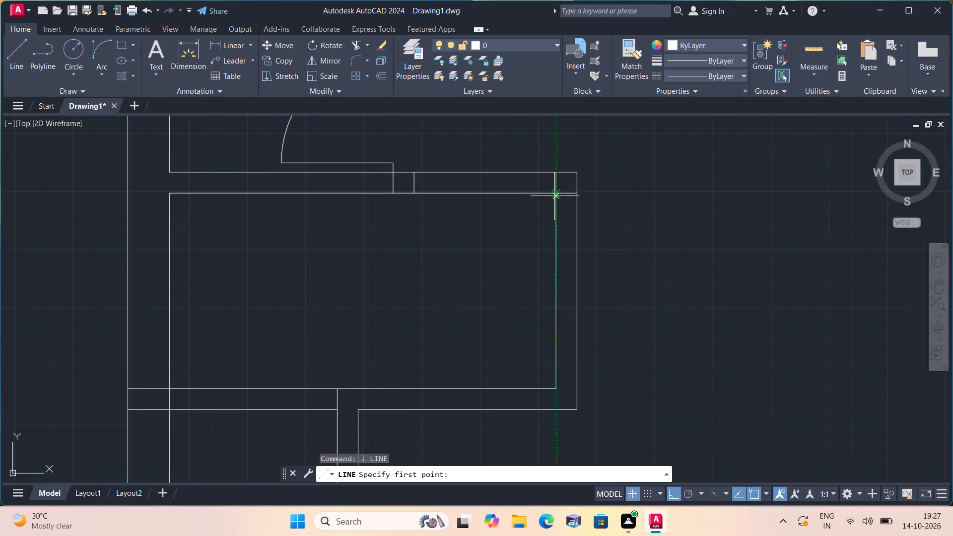
{"action": "left_click", "coordinate": [557, 195]}
{"action": "type", "text": "2\""}
{"action": "key", "text": "space"}
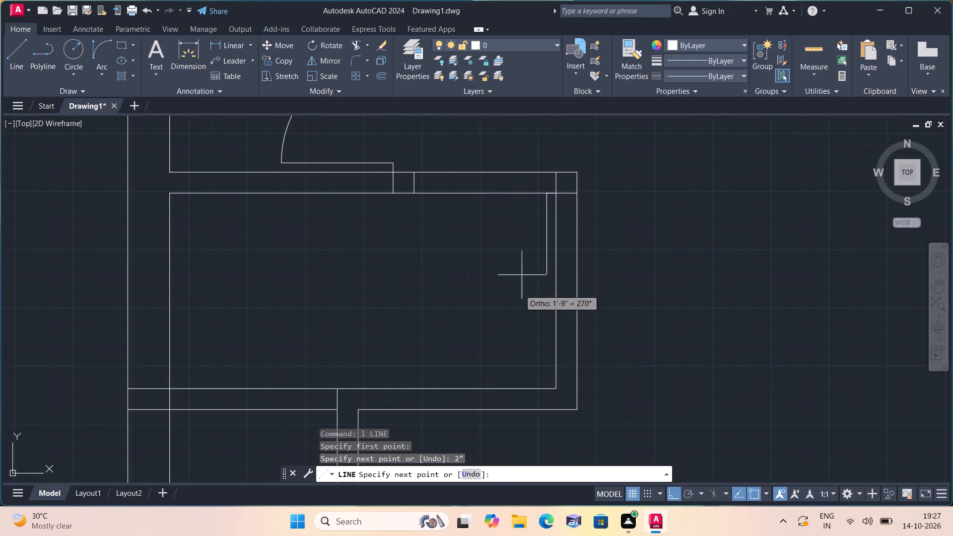
{"action": "type", "text": "2'"}
{"action": "key", "text": "space"}
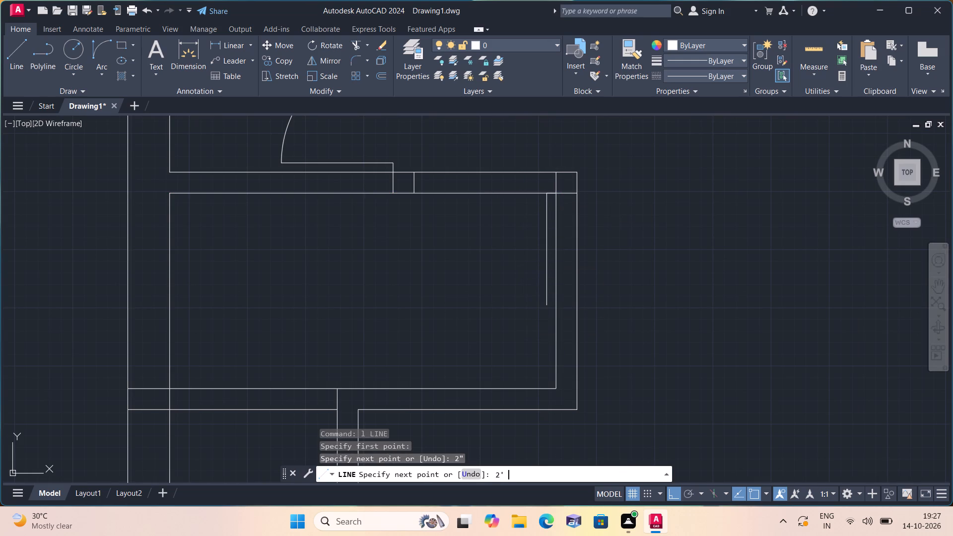
{"action": "key", "text": "Escape"}
Draw a line 2' left from the door leaf's base along the wall and up across the wall thickness as a jamb.
{"action": "key", "text": "space"}
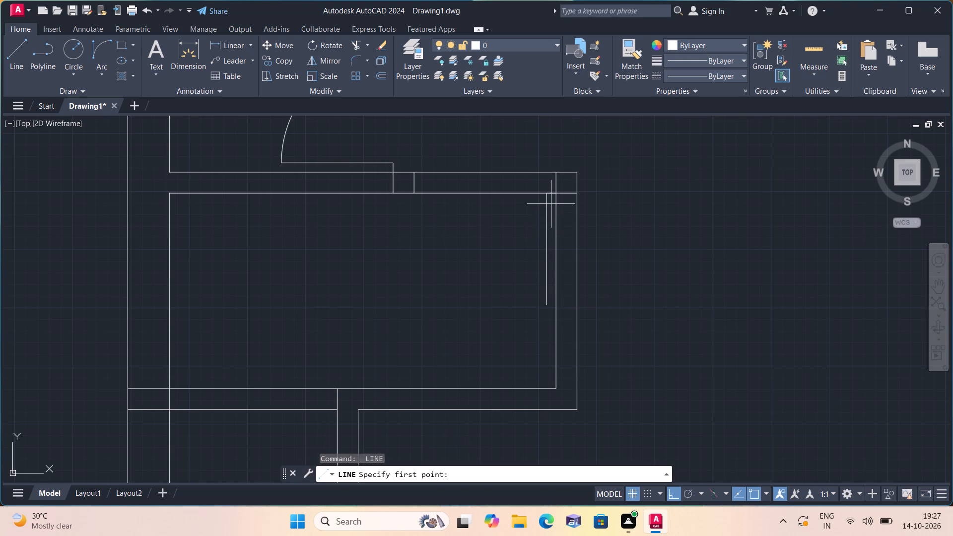
{"action": "left_click", "coordinate": [549, 191]}
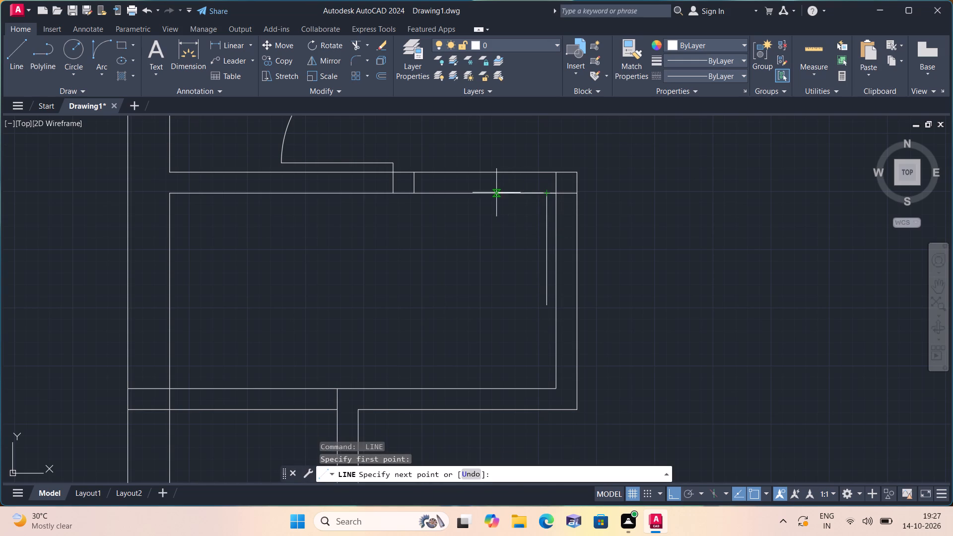
{"action": "type", "text": "2'"}
{"action": "key", "text": "space"}
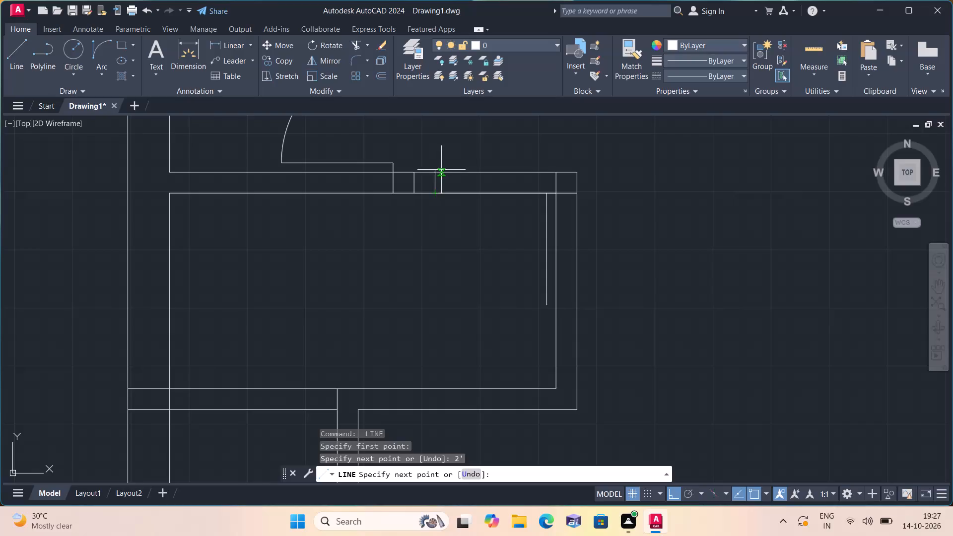
{"action": "left_click", "coordinate": [435, 171]}
{"action": "key", "text": "space"}
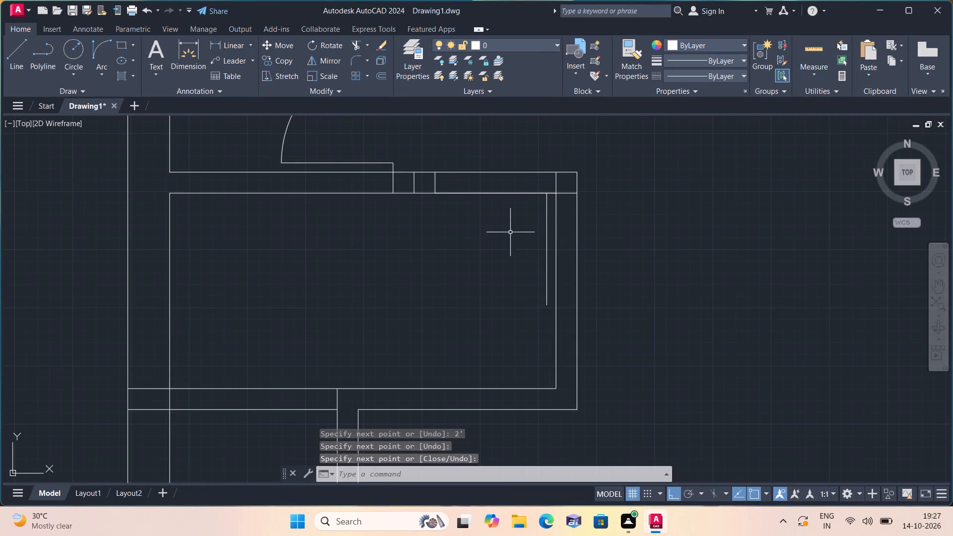
Delete the short 2" helper line between the door leaf's top and the wall's inner corner.
{"action": "scroll", "coordinate": [532, 200], "scroll_direction": "up", "scroll_amount": 1}
{"action": "left_click", "coordinate": [558, 190]}
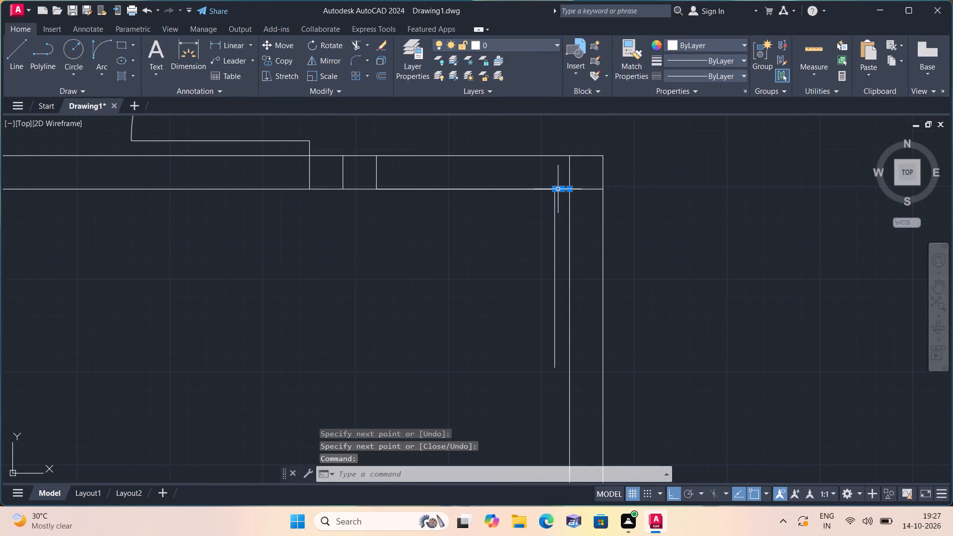
{"action": "key", "text": "Delete"}
Trim both wall lines from the side wall to the end of the room above's partition, and remove the leftover jamb in that opening.
{"action": "scroll", "coordinate": [555, 192], "scroll_direction": "down", "scroll_amount": 1}
{"action": "type", "text": "trim"}
{"action": "key", "text": "space"}
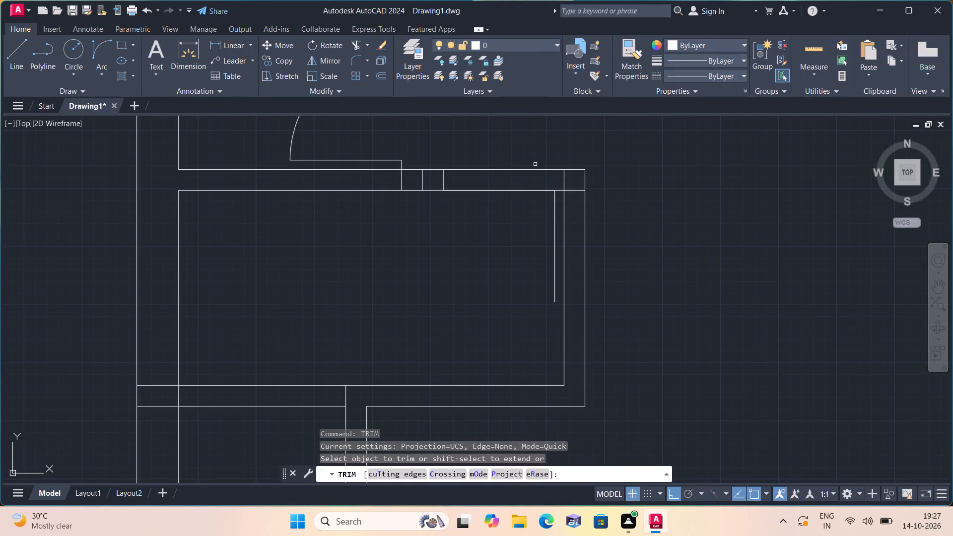
{"action": "left_click_drag", "start_coordinate": [524, 157], "coordinate": [521, 227]}
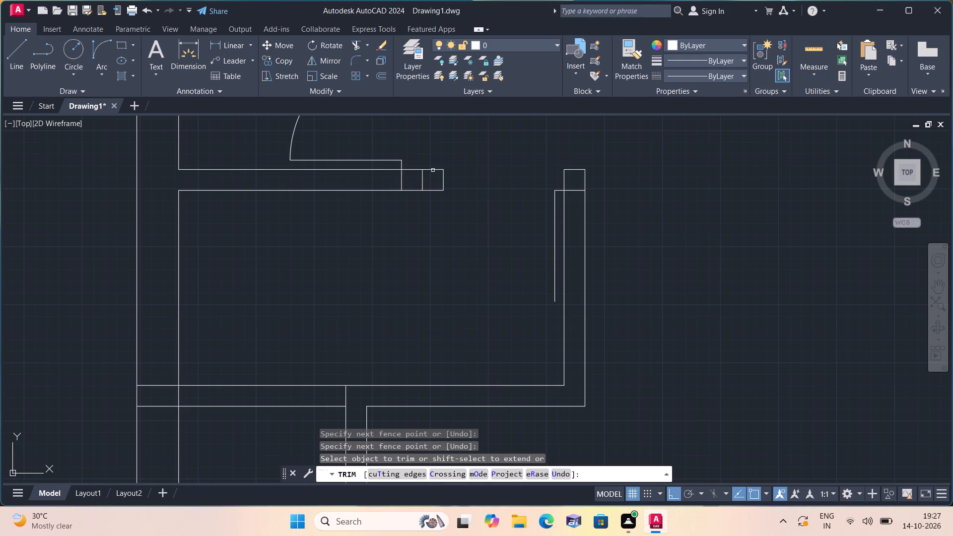
{"action": "left_click_drag", "start_coordinate": [432, 164], "coordinate": [443, 198]}
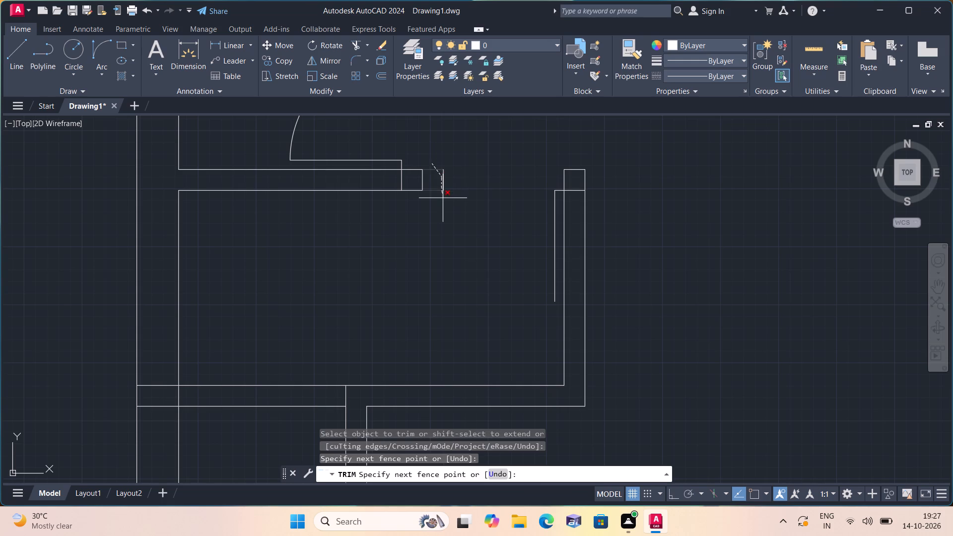
{"action": "left_click", "coordinate": [443, 180]}
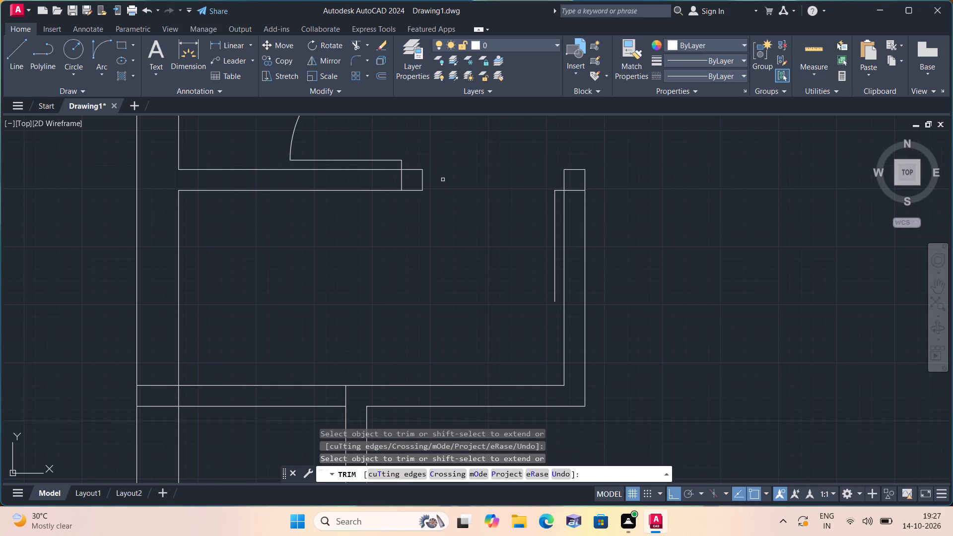
{"action": "key", "text": "Escape"}
Measure the door opening from the partition's end corner to the top of the door leaf with a linear dimension.
{"action": "left_click", "coordinate": [227, 45]}
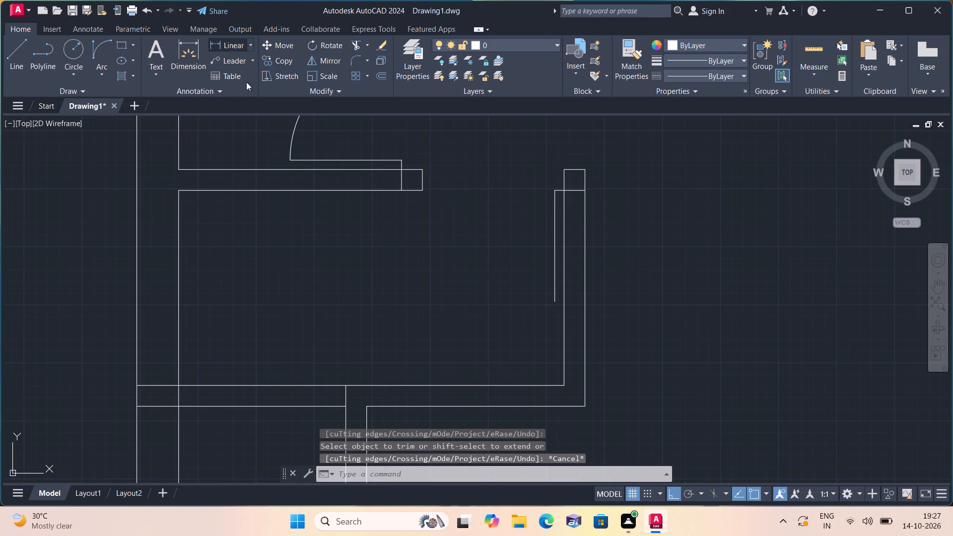
{"action": "left_click", "coordinate": [419, 192]}
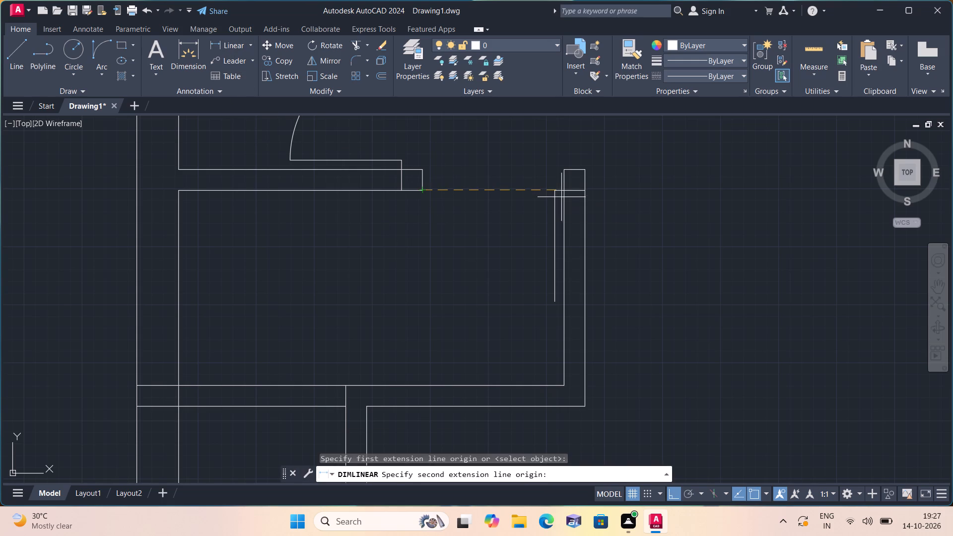
{"action": "left_click", "coordinate": [555, 193]}
{"action": "scroll", "coordinate": [514, 198], "scroll_direction": "up", "scroll_amount": 2}
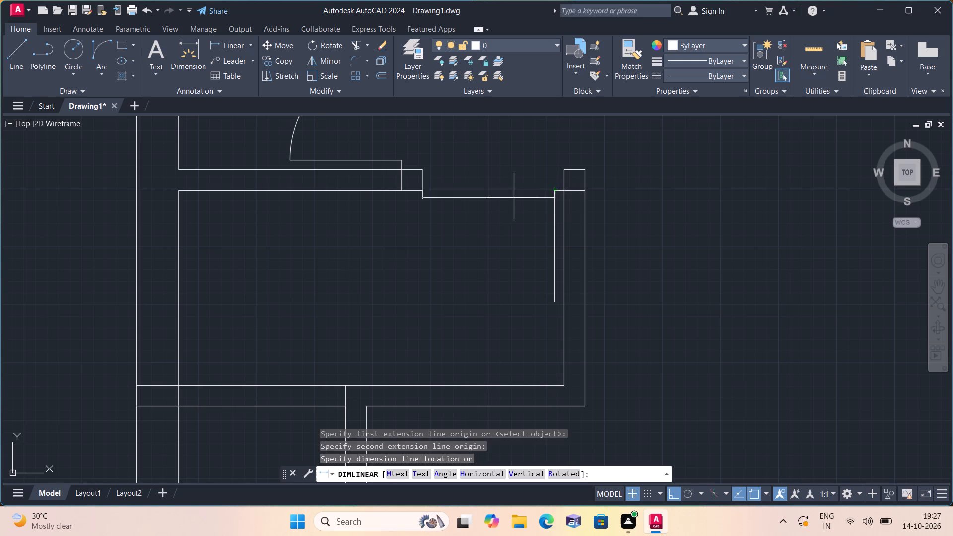
{"action": "scroll", "coordinate": [514, 198], "scroll_direction": "up", "scroll_amount": 3}
{"action": "scroll", "coordinate": [507, 196], "scroll_direction": "down", "scroll_amount": 4}
{"action": "key", "text": "Escape"}
Extend the door leaf with a 5" line straight down from its free end.
{"action": "scroll", "coordinate": [507, 196], "scroll_direction": "down", "scroll_amount": 1}
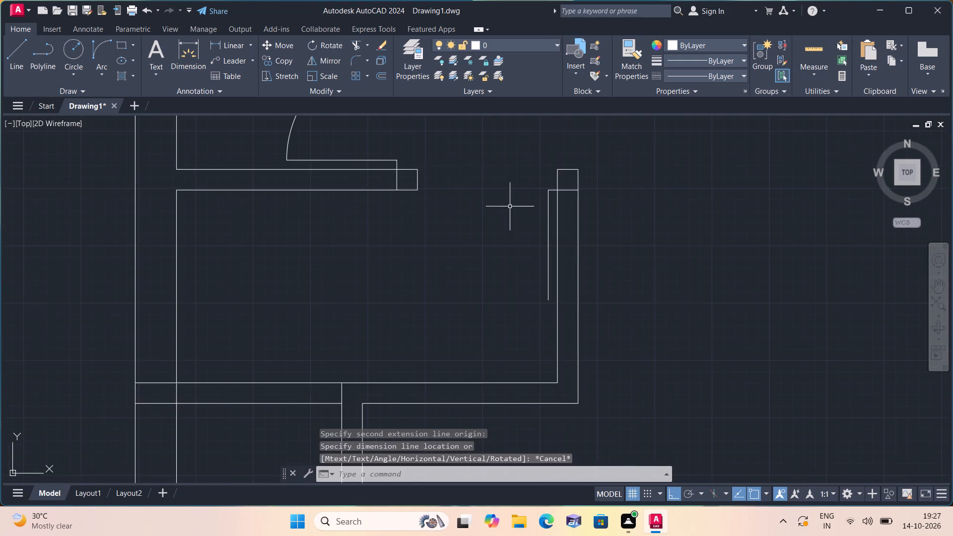
{"action": "scroll", "coordinate": [525, 234], "scroll_direction": "down", "scroll_amount": 1}
{"action": "middle_click_drag", "start_coordinate": [526, 242], "coordinate": [528, 199]}
{"action": "key", "text": "l"}
{"action": "key", "text": "space"}
{"action": "scroll", "coordinate": [544, 250], "scroll_direction": "up", "scroll_amount": 2}
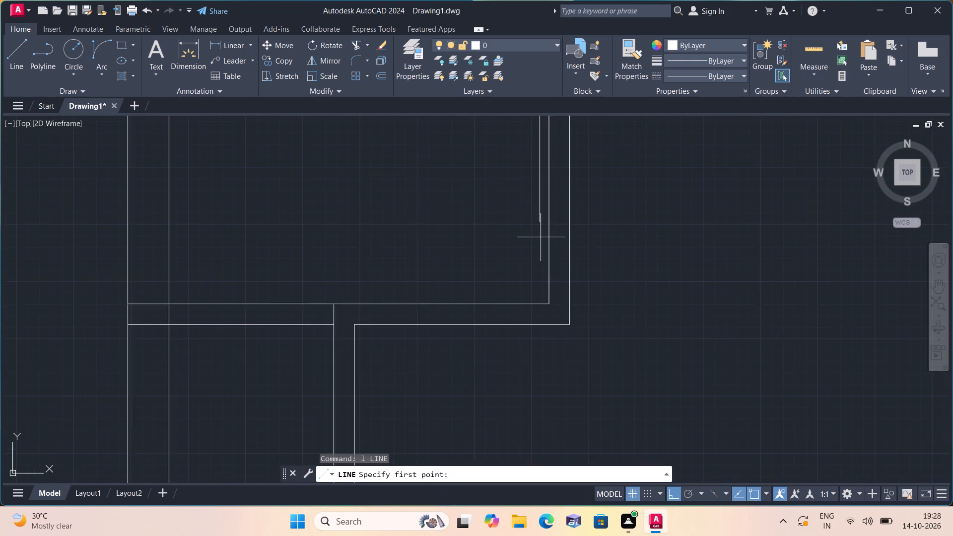
{"action": "left_click", "coordinate": [540, 221]}
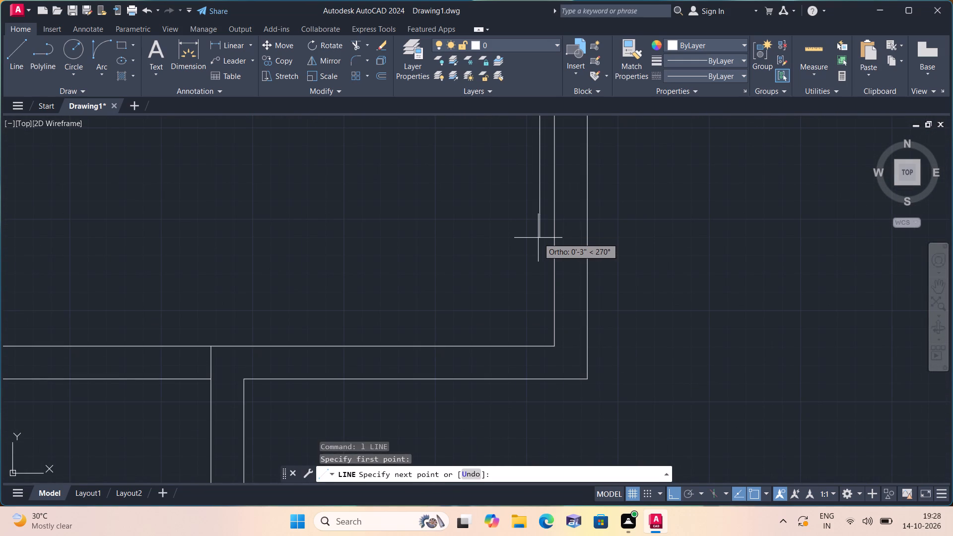
{"action": "type", "text": "5\""}
{"action": "key", "text": "space"}
{"action": "key", "text": "Escape"}
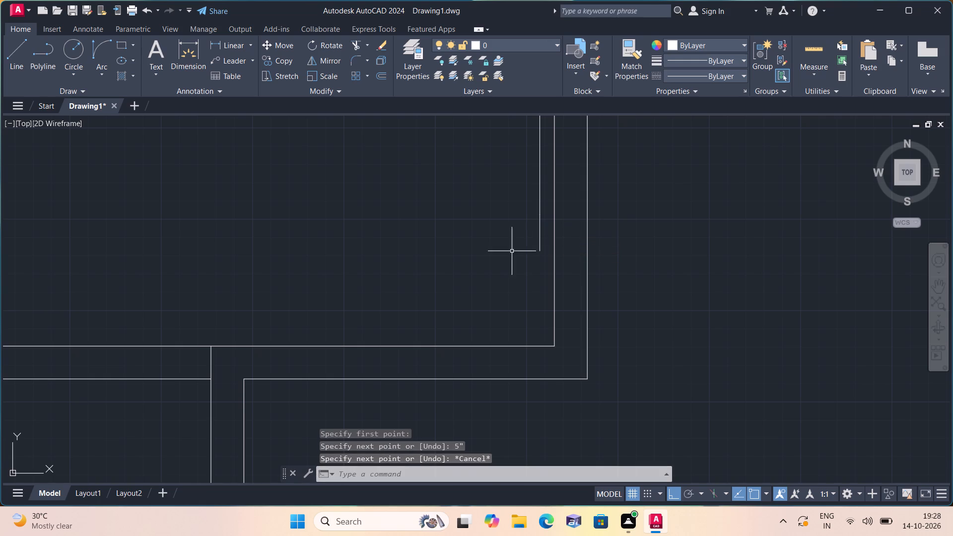
Draw the door swing as a Start, End, Direction arc from the leaf's free end to the lower corner of the partition's end.
{"action": "left_click", "coordinate": [107, 76]}
{"action": "left_click", "coordinate": [150, 224]}
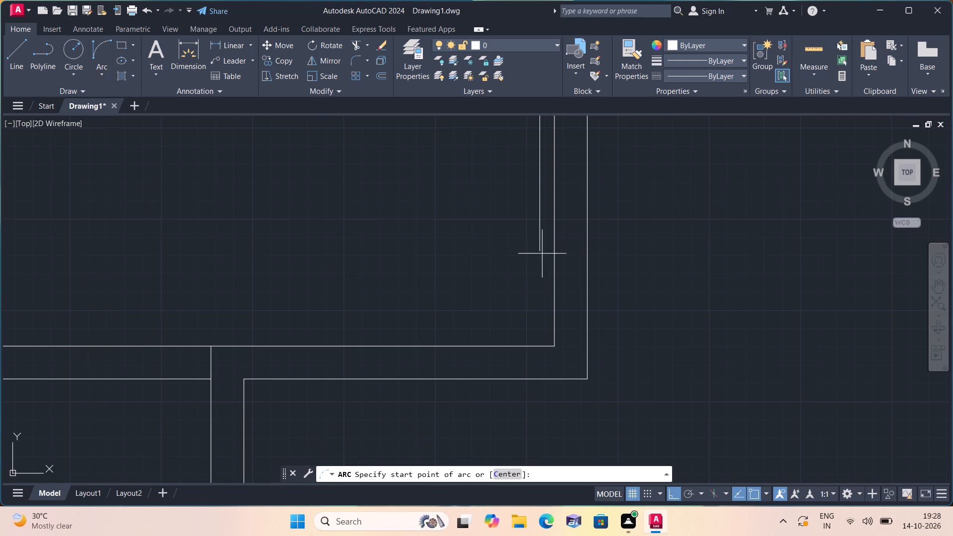
{"action": "left_click", "coordinate": [540, 248]}
{"action": "scroll", "coordinate": [441, 224], "scroll_direction": "down", "scroll_amount": 1}
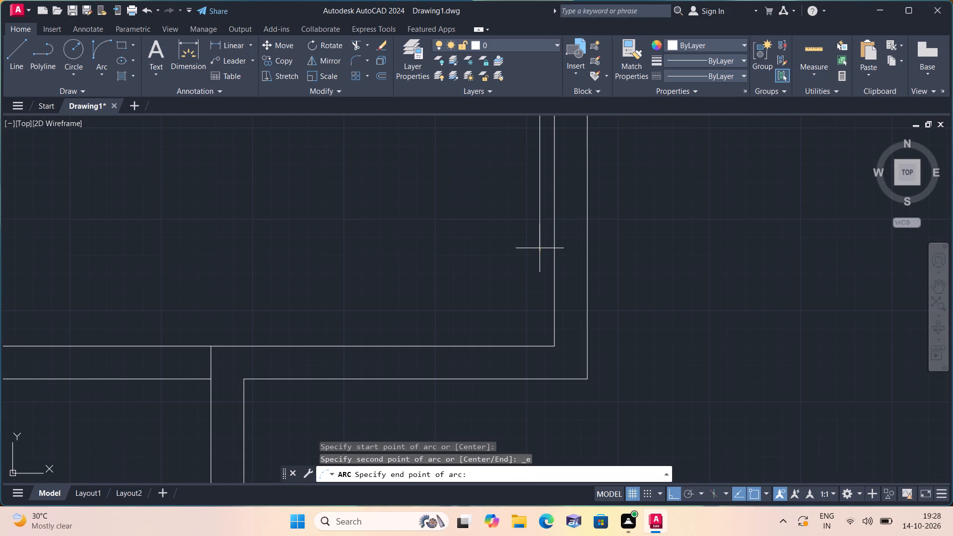
{"action": "scroll", "coordinate": [432, 222], "scroll_direction": "down", "scroll_amount": 1}
{"action": "middle_click_drag", "start_coordinate": [434, 226], "coordinate": [516, 297]}
{"action": "scroll", "coordinate": [434, 226], "scroll_direction": "down", "scroll_amount": 1}
{"action": "scroll", "coordinate": [494, 257], "scroll_direction": "up", "scroll_amount": 1}
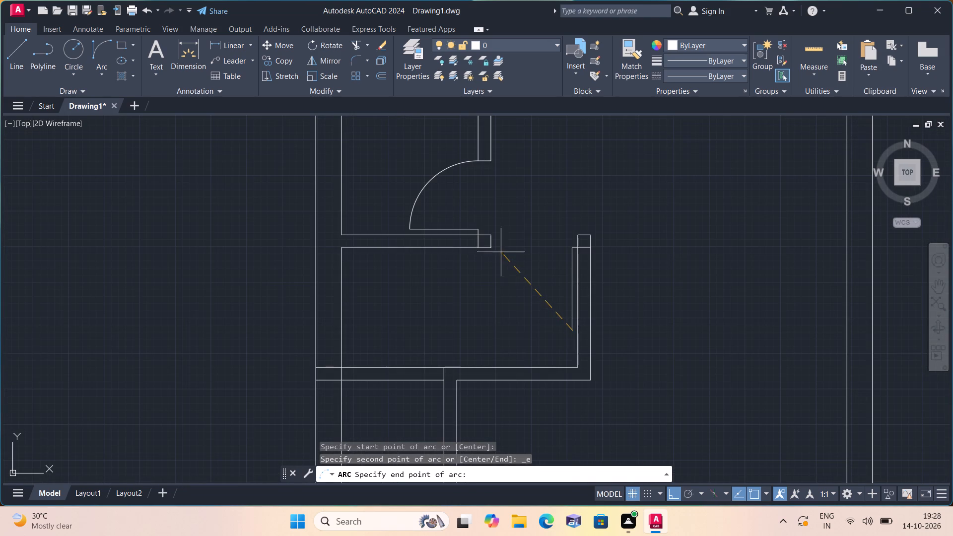
{"action": "left_click", "coordinate": [488, 246]}
{"action": "left_click", "coordinate": [452, 301]}
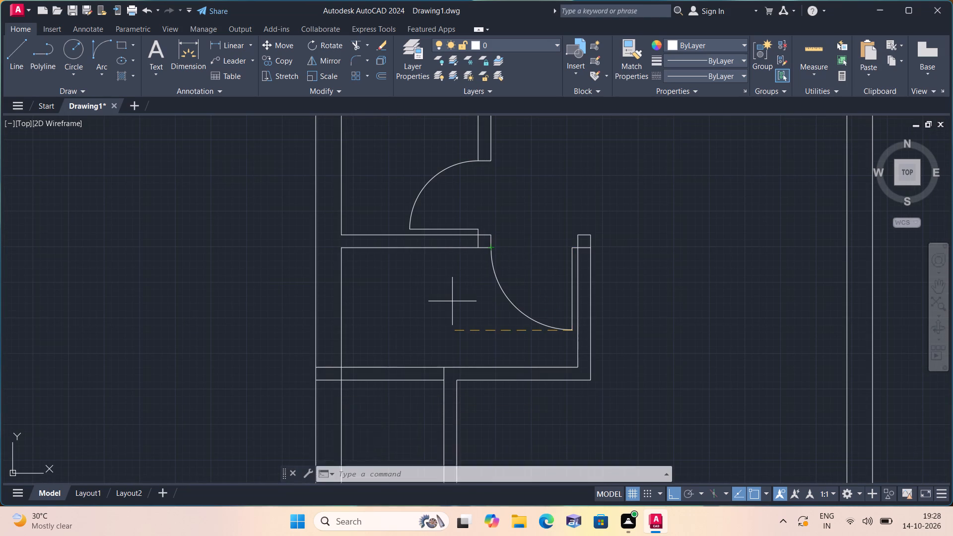
Measure the clear width of the narrow space below this room, from the outer wall's inner face to the partition, with a linear dimension.
{"action": "scroll", "coordinate": [453, 302], "scroll_direction": "down", "scroll_amount": 1}
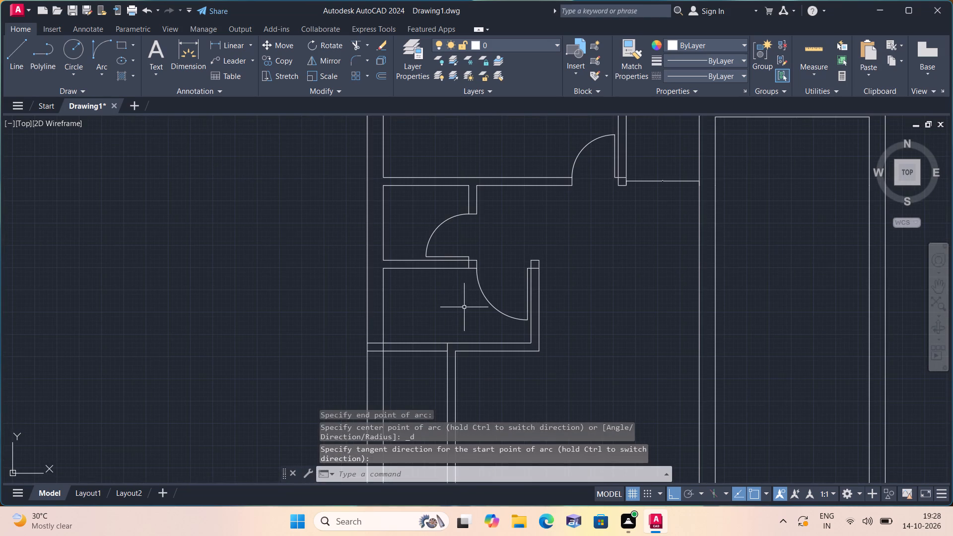
{"action": "middle_click_drag", "start_coordinate": [460, 308], "coordinate": [452, 245]}
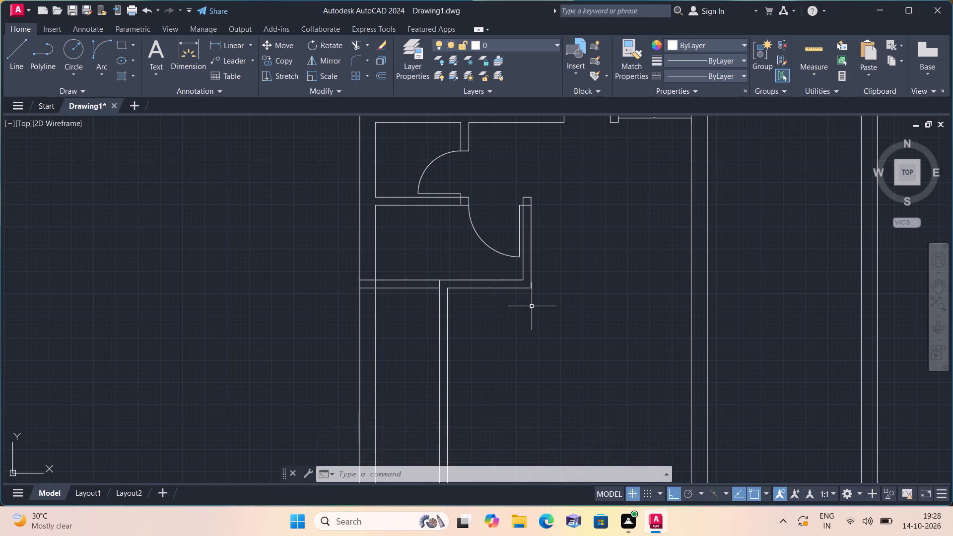
{"action": "scroll", "coordinate": [533, 309], "scroll_direction": "down", "scroll_amount": 1}
{"action": "middle_click_drag", "start_coordinate": [533, 309], "coordinate": [483, 212]}
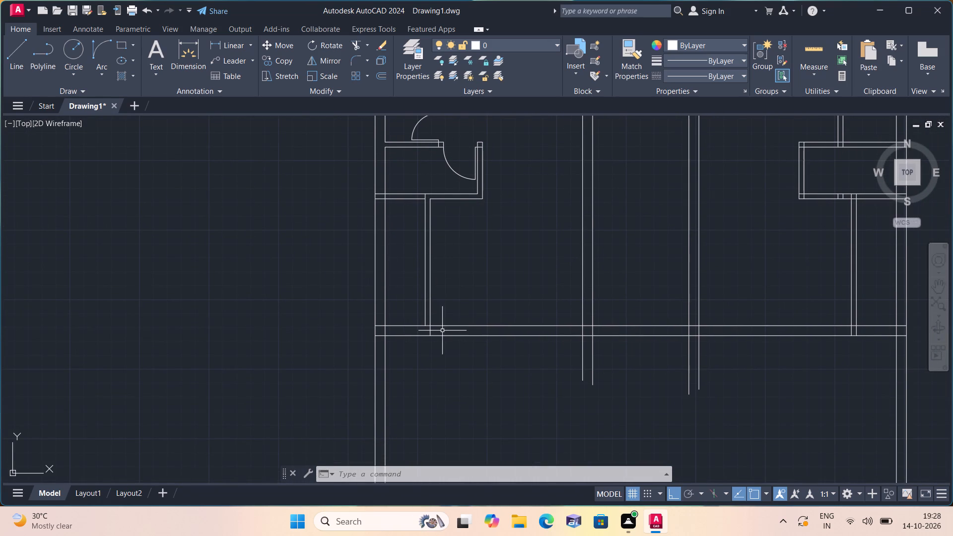
{"action": "middle_click_drag", "start_coordinate": [442, 331], "coordinate": [427, 256]}
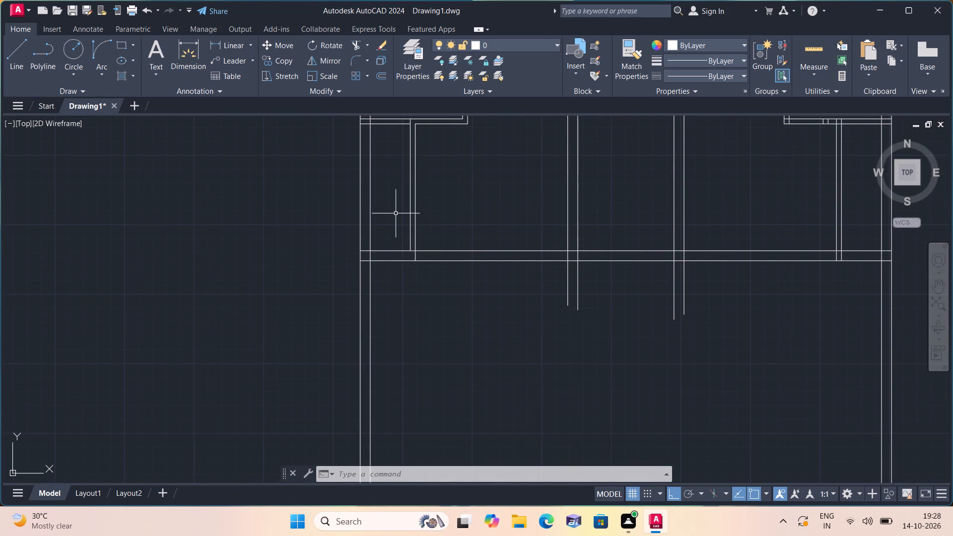
{"action": "middle_click_drag", "start_coordinate": [386, 198], "coordinate": [467, 336]}
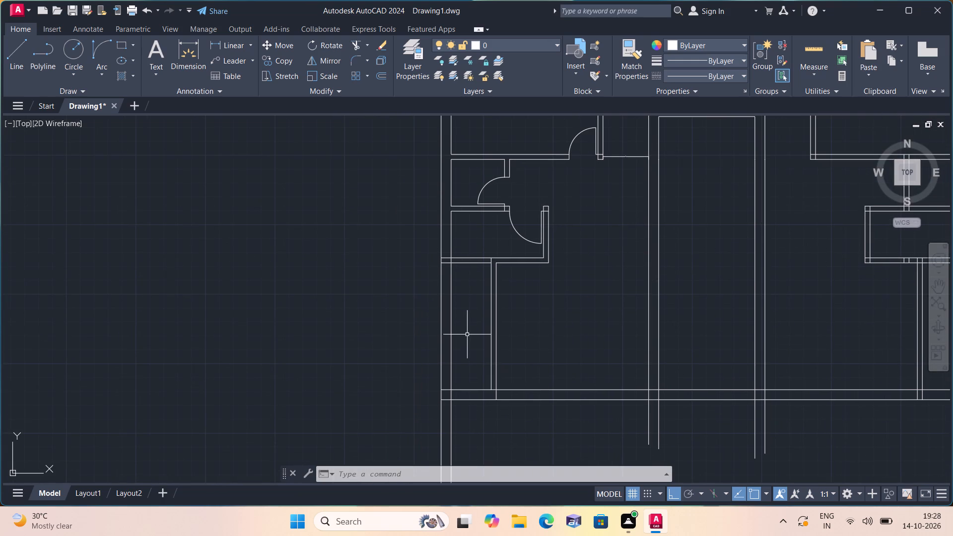
{"action": "left_click", "coordinate": [236, 47]}
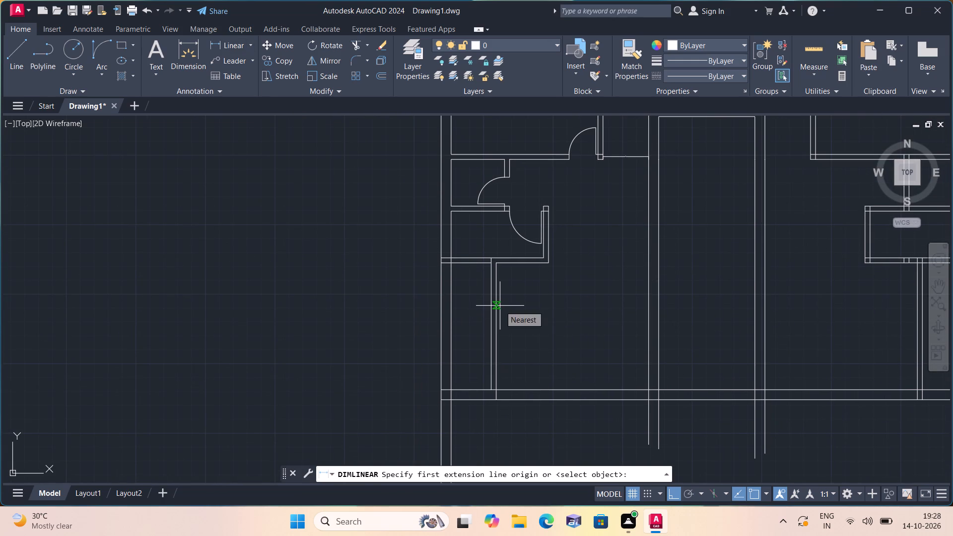
{"action": "scroll", "coordinate": [451, 276], "scroll_direction": "up", "scroll_amount": 2}
{"action": "left_click", "coordinate": [450, 250]}
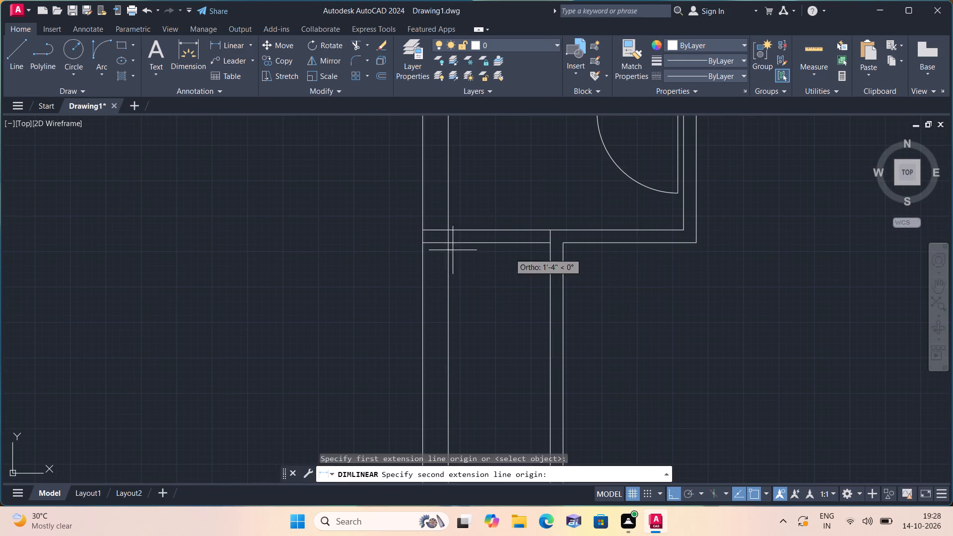
{"action": "left_click", "coordinate": [548, 253]}
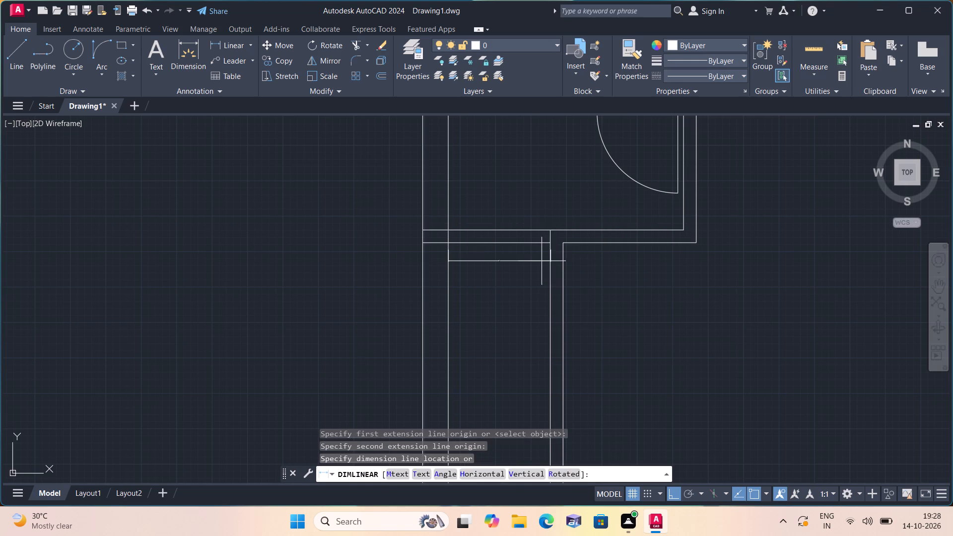
{"action": "left_click", "coordinate": [537, 264]}
{"action": "scroll", "coordinate": [537, 265], "scroll_direction": "up", "scroll_amount": 2}
{"action": "scroll", "coordinate": [448, 262], "scroll_direction": "up", "scroll_amount": 4}
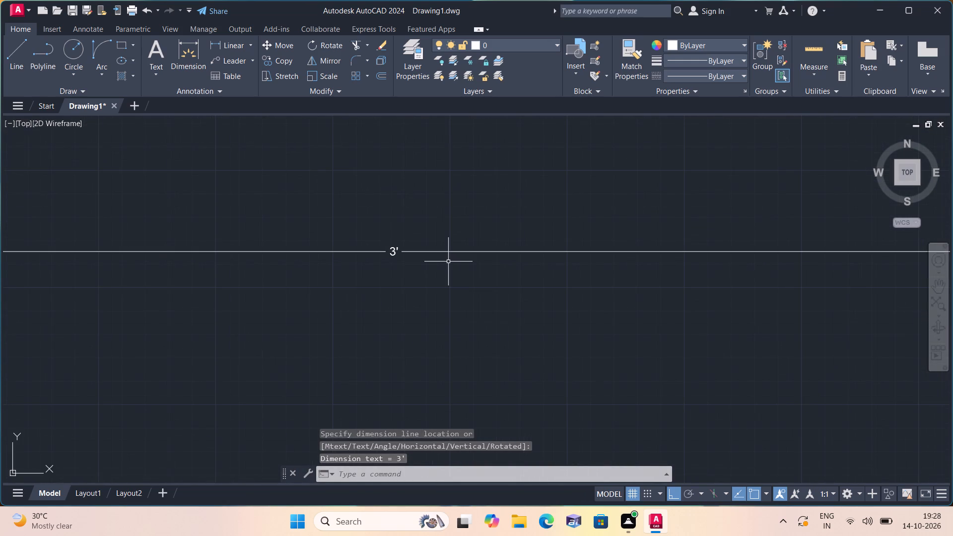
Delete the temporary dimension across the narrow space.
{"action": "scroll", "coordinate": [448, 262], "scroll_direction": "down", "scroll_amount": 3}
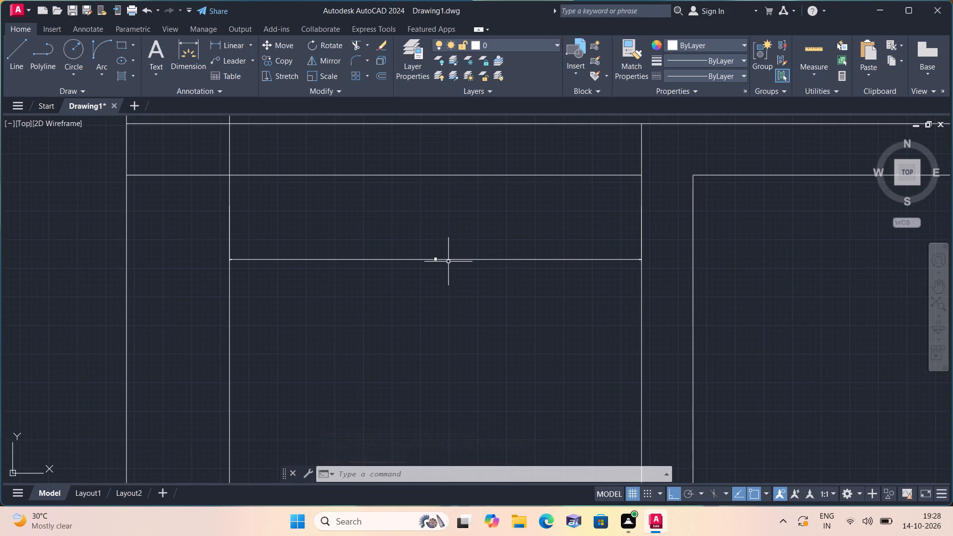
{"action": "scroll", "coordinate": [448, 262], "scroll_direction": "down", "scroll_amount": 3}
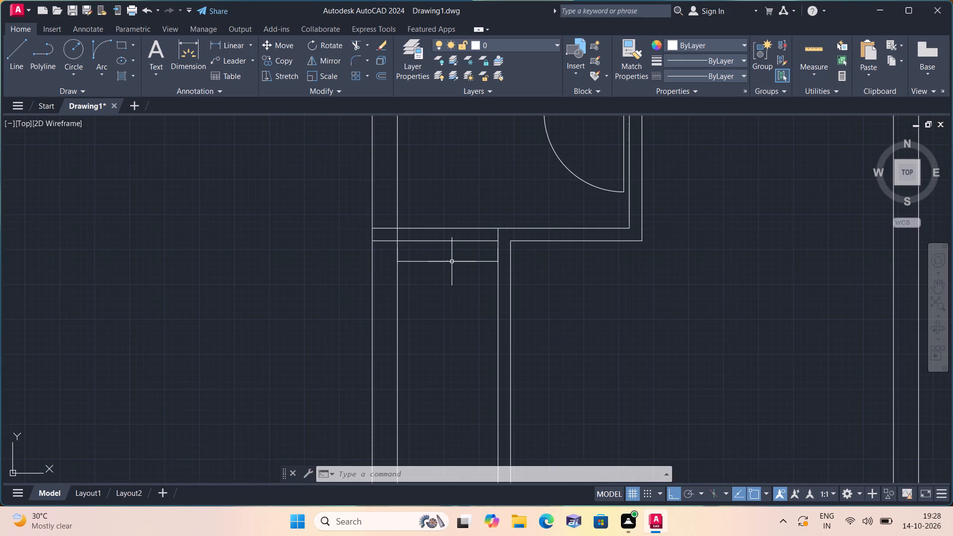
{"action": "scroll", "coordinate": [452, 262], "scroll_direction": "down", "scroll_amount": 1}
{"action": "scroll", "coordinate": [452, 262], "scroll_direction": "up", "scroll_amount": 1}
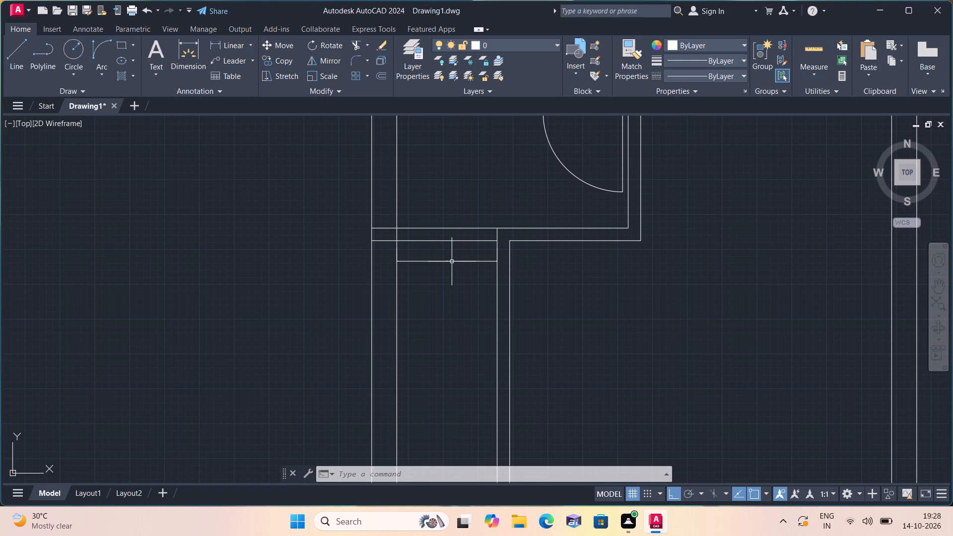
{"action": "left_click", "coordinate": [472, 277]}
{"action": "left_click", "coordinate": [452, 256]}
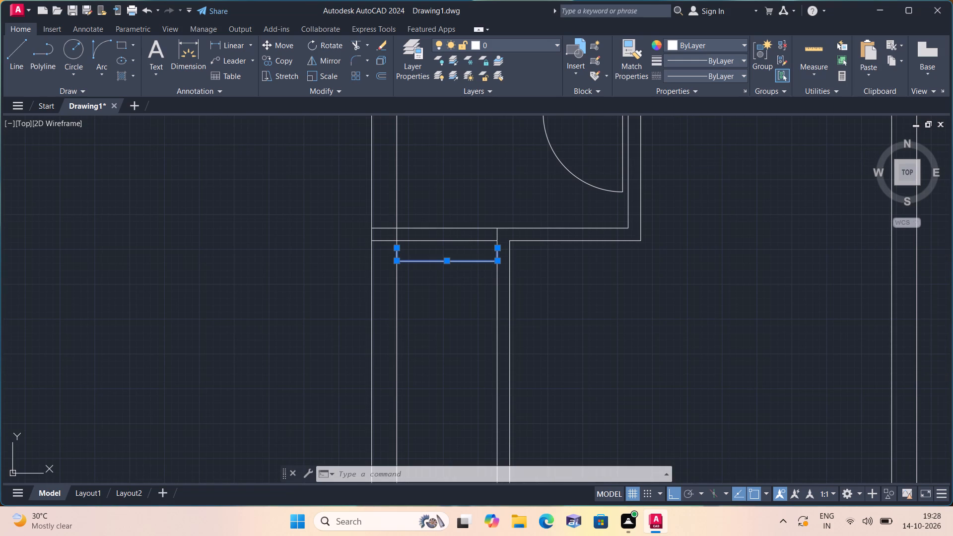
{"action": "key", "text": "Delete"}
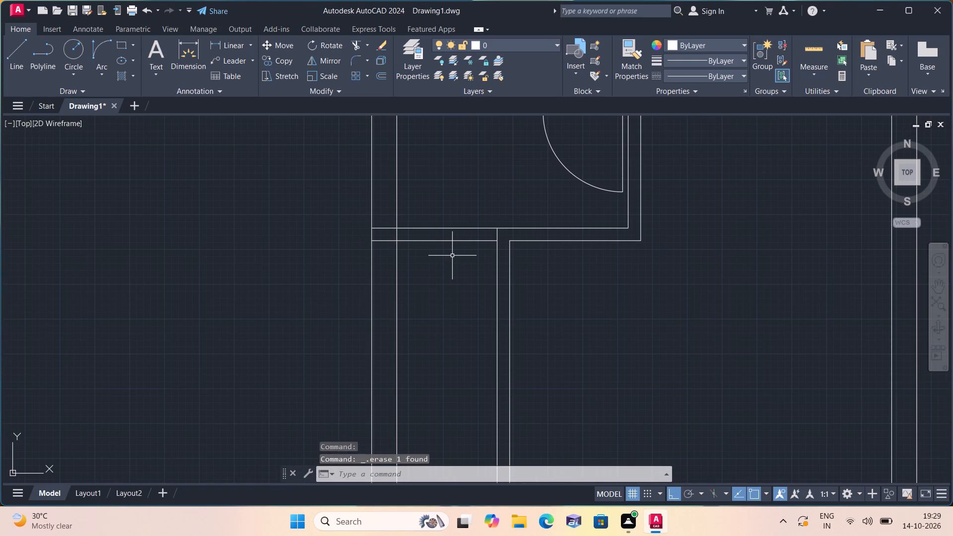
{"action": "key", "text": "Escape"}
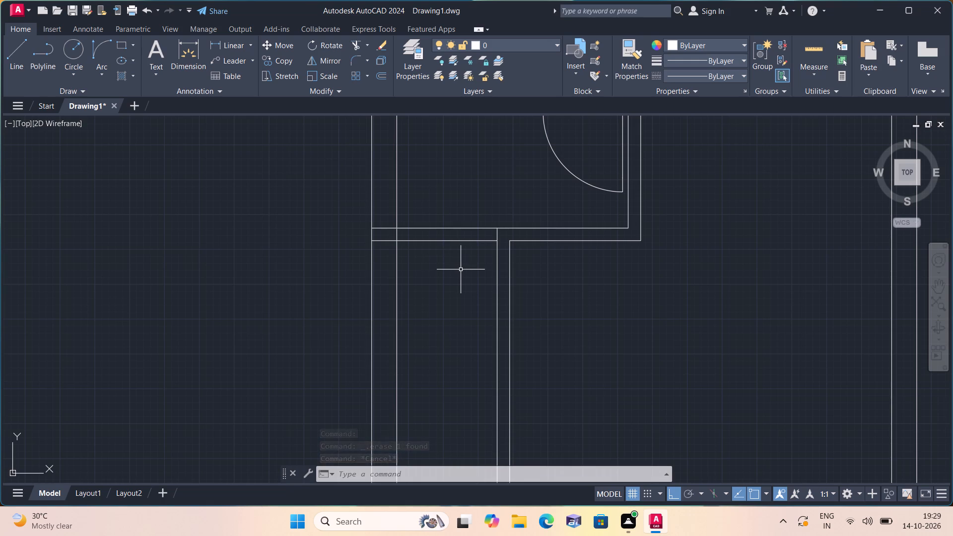
Offset the outer wall's outer line 3' inward into the narrow space.
{"action": "key", "text": "o"}
{"action": "type", "text": "ff"}
{"action": "key", "text": "space"}
{"action": "type", "text": "3'"}
{"action": "key", "text": "space"}
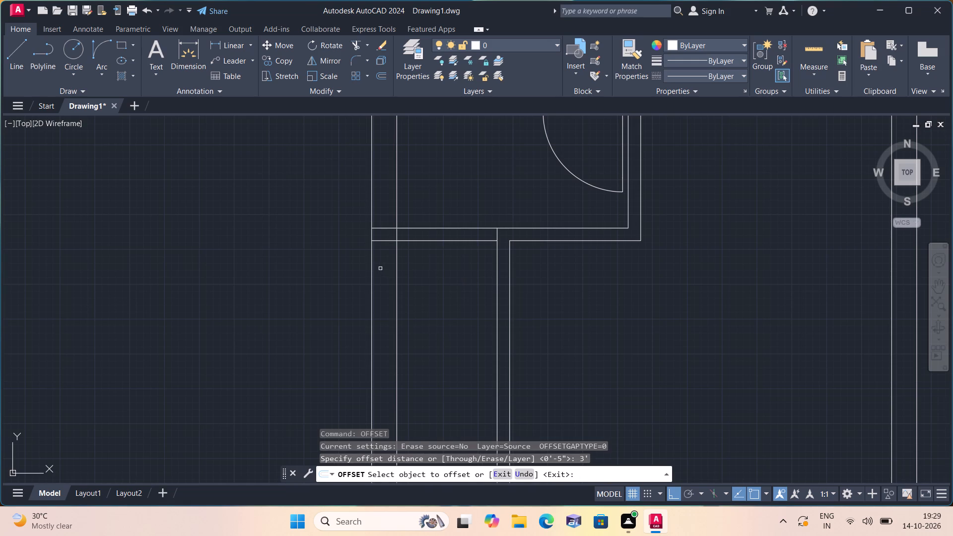
{"action": "left_click", "coordinate": [370, 263]}
{"action": "left_click", "coordinate": [432, 274]}
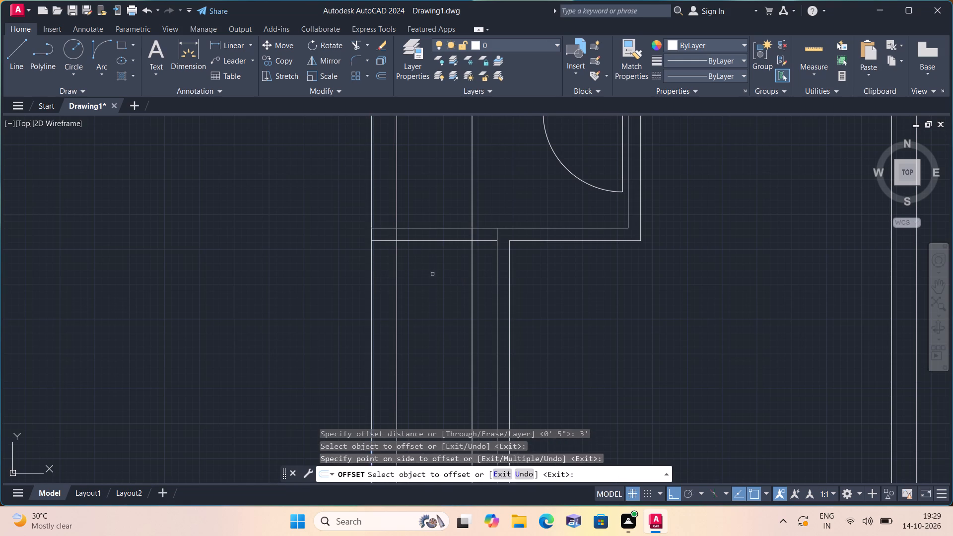
{"action": "key", "text": "space"}
Measure the clear distance from the outer wall's inner face to the 3' offset line in the narrow space with a linear dimension.
{"action": "left_click", "coordinate": [229, 45]}
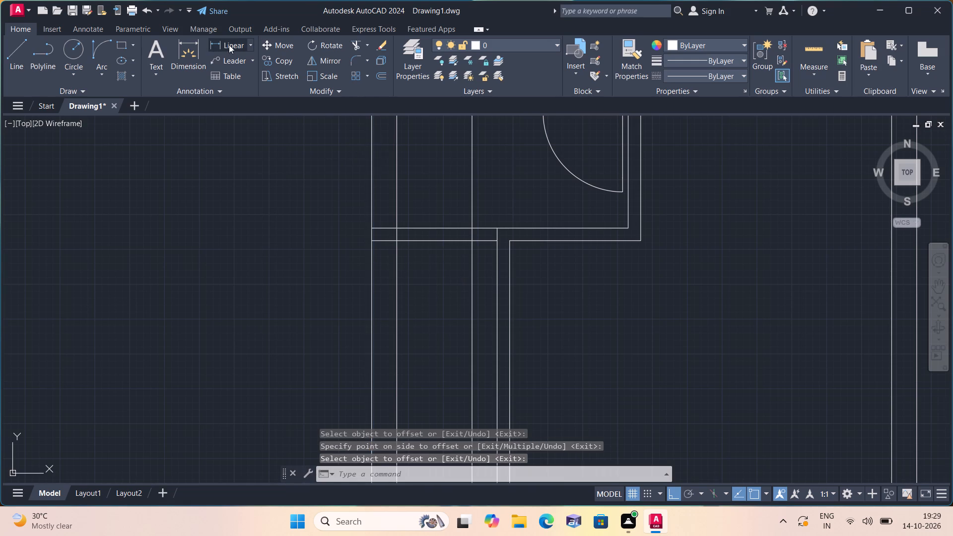
{"action": "left_click", "coordinate": [400, 257]}
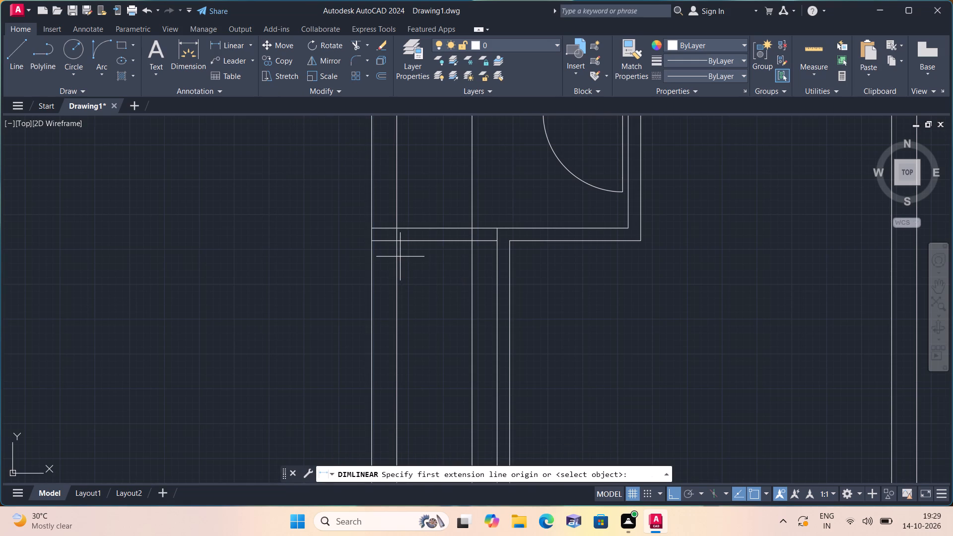
{"action": "left_click", "coordinate": [469, 259]}
{"action": "scroll", "coordinate": [437, 262], "scroll_direction": "up", "scroll_amount": 6}
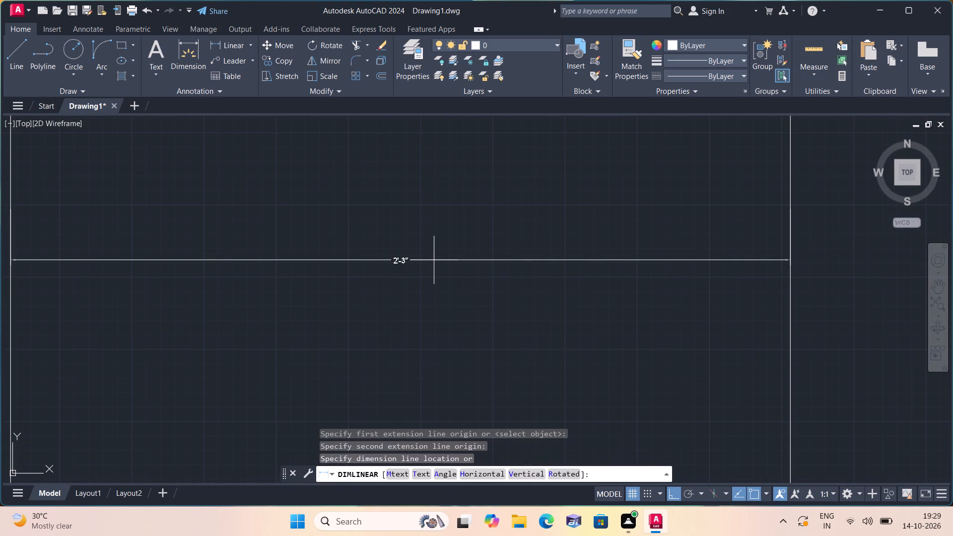
{"action": "scroll", "coordinate": [434, 260], "scroll_direction": "down", "scroll_amount": 4}
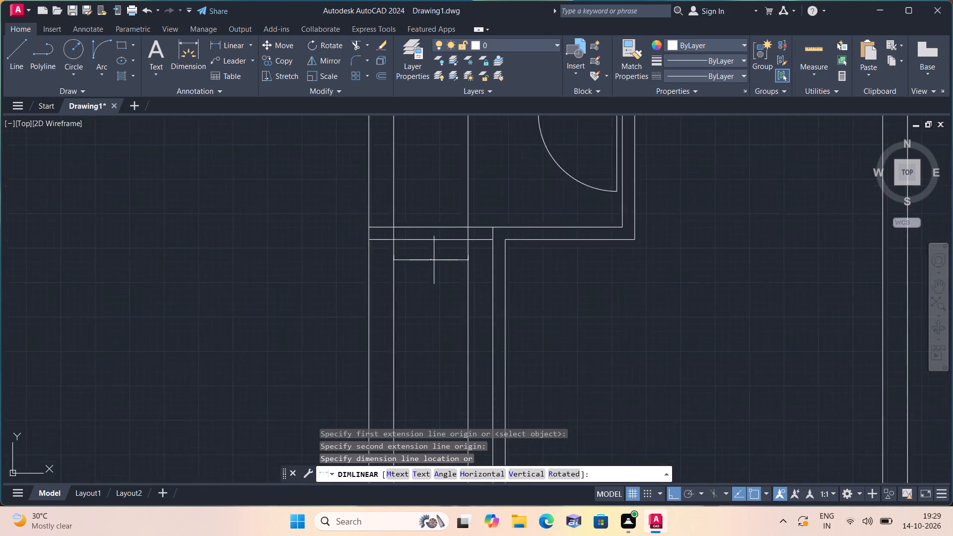
{"action": "scroll", "coordinate": [434, 260], "scroll_direction": "down", "scroll_amount": 2}
{"action": "key", "text": "Escape"}
Delete the 3' offset line running through the narrow space and the small rooms above.
{"action": "scroll", "coordinate": [434, 260], "scroll_direction": "down", "scroll_amount": 3}
{"action": "scroll", "coordinate": [438, 259], "scroll_direction": "up", "scroll_amount": 1}
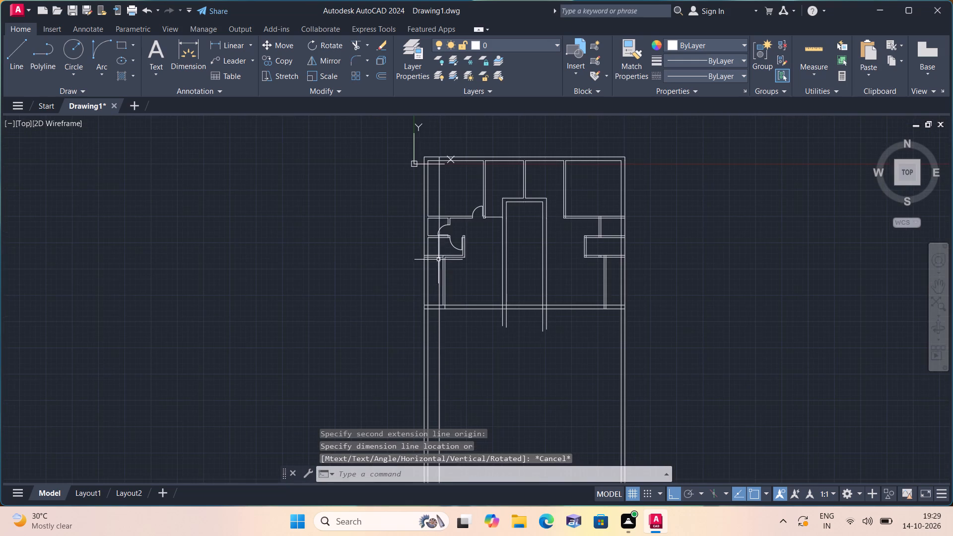
{"action": "scroll", "coordinate": [438, 259], "scroll_direction": "up", "scroll_amount": 2}
{"action": "left_click", "coordinate": [439, 235]}
{"action": "left_click", "coordinate": [439, 223]}
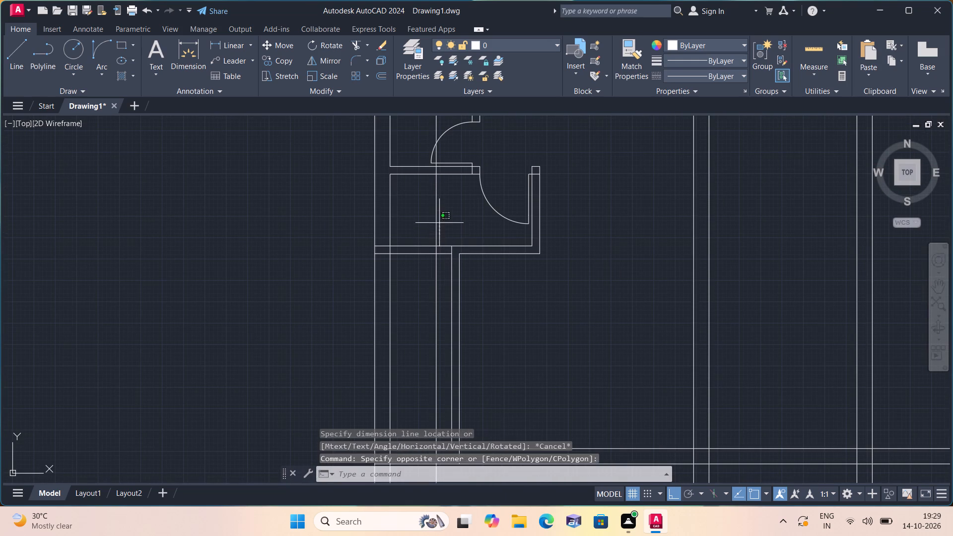
{"action": "left_click", "coordinate": [437, 219]}
{"action": "key", "text": "Delete"}
Delete both vertical lines of the partition that bounds the narrow space below the small room.
{"action": "scroll", "coordinate": [437, 219], "scroll_direction": "down", "scroll_amount": 2}
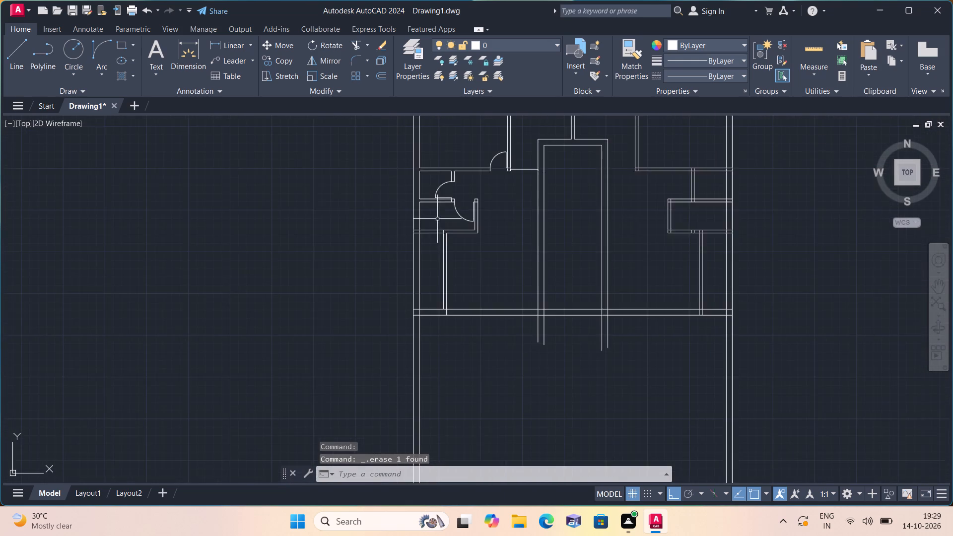
{"action": "scroll", "coordinate": [445, 250], "scroll_direction": "up", "scroll_amount": 2}
{"action": "middle_click_drag", "start_coordinate": [476, 267], "coordinate": [506, 227]}
{"action": "left_click", "coordinate": [506, 255]}
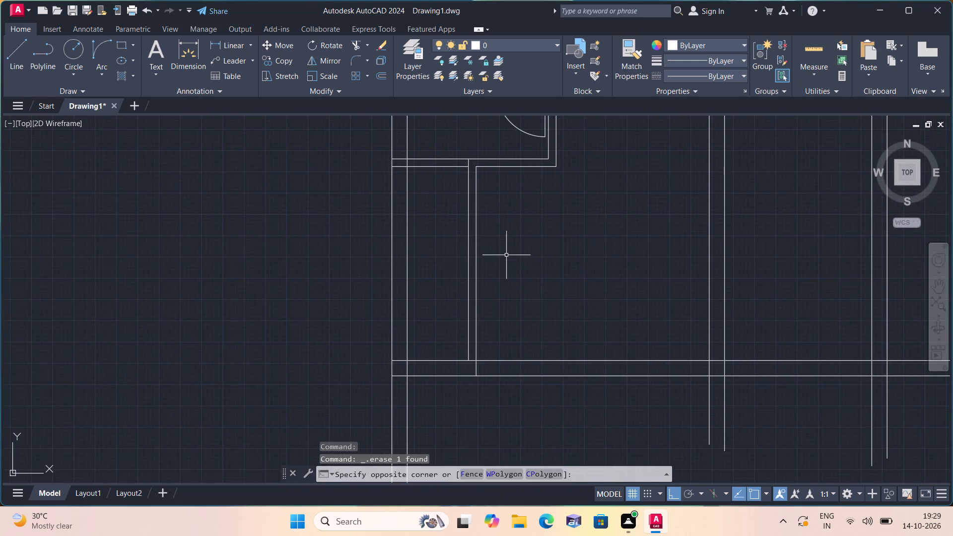
{"action": "left_click", "coordinate": [454, 210]}
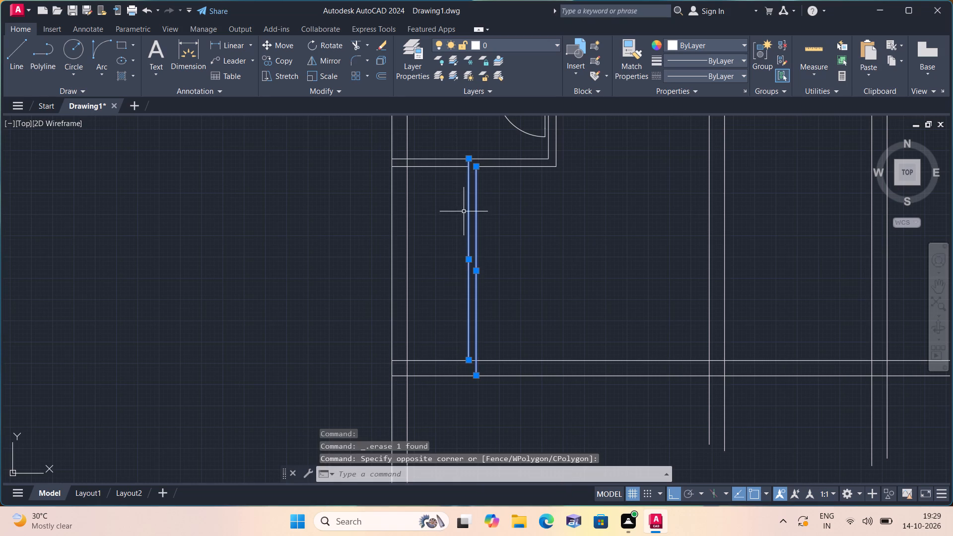
{"action": "key", "text": "Delete"}
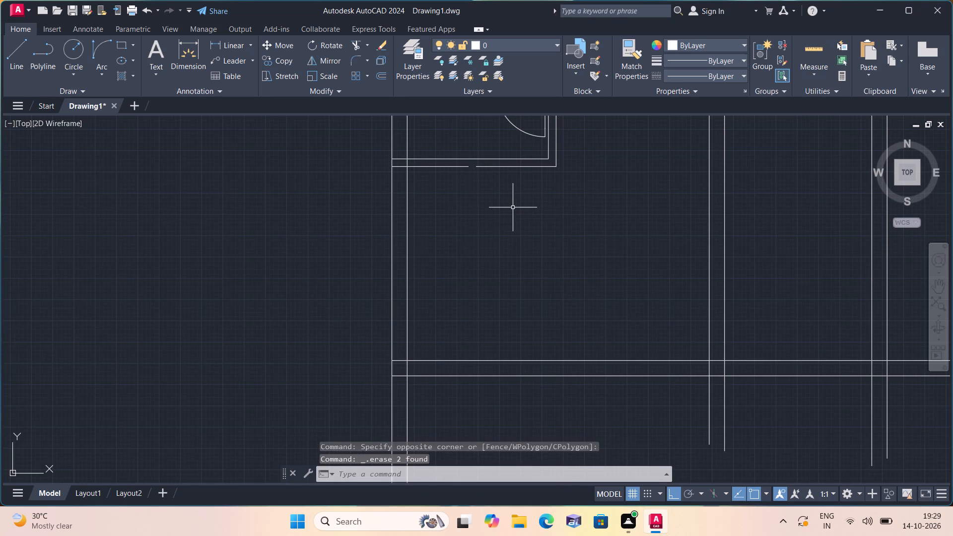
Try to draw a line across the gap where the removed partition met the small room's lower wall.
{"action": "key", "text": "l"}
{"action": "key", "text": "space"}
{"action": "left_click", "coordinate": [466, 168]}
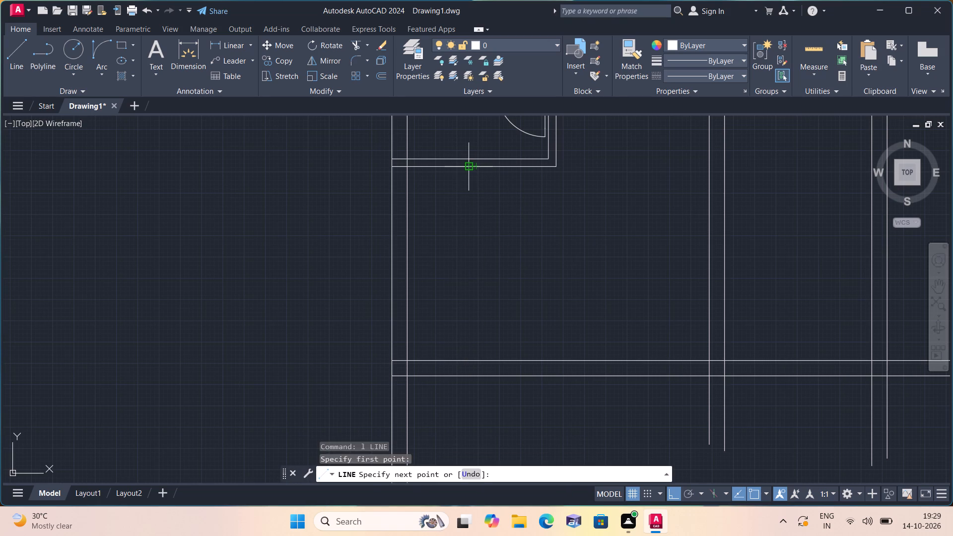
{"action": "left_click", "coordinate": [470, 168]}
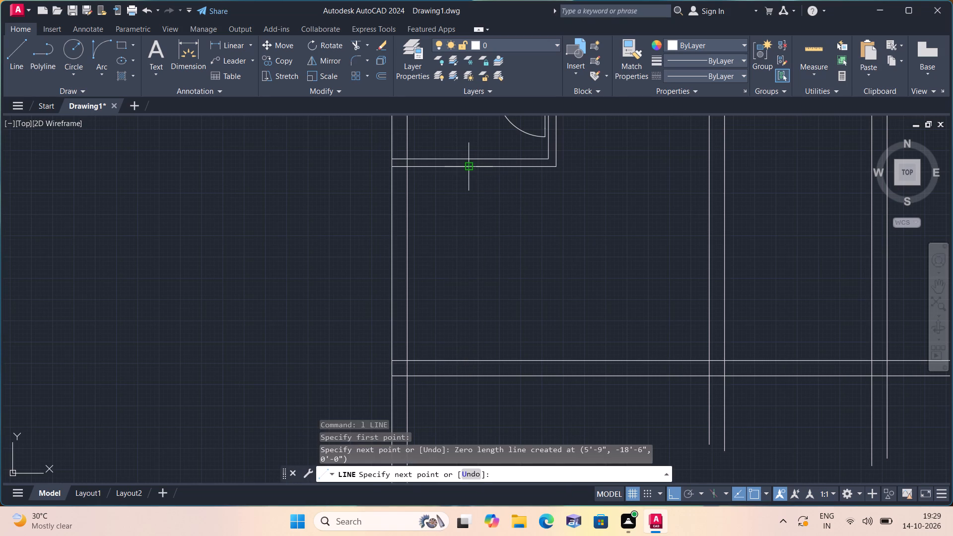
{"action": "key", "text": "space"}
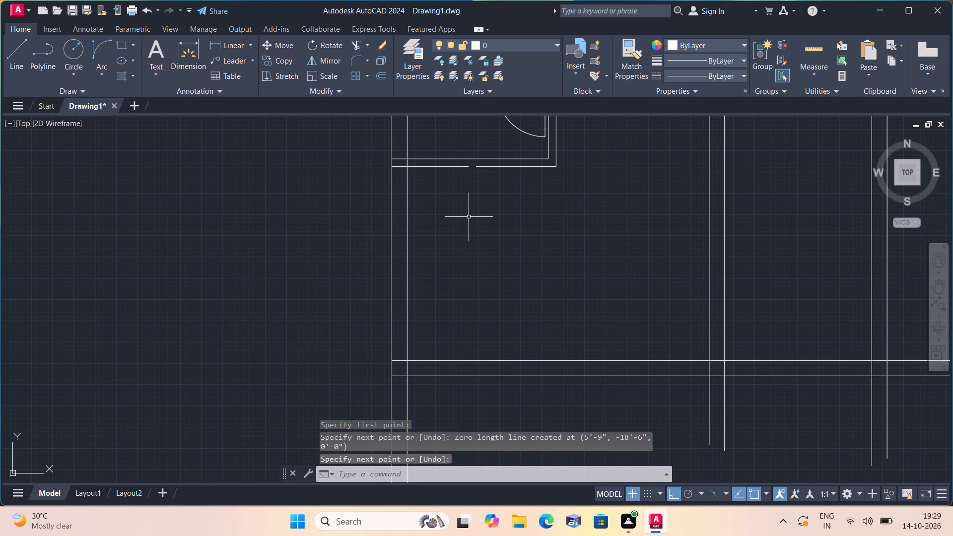
Draw a line closing the gap in the lower line of the small room's bottom wall.
{"action": "scroll", "coordinate": [467, 218], "scroll_direction": "down", "scroll_amount": 1}
{"action": "middle_click_drag", "start_coordinate": [467, 218], "coordinate": [468, 241]}
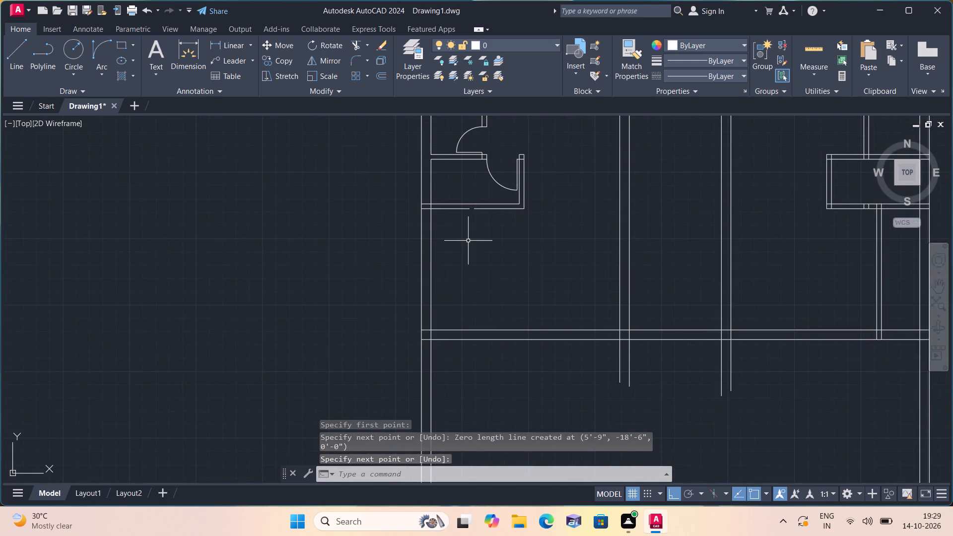
{"action": "scroll", "coordinate": [471, 239], "scroll_direction": "up", "scroll_amount": 1}
{"action": "key", "text": "l"}
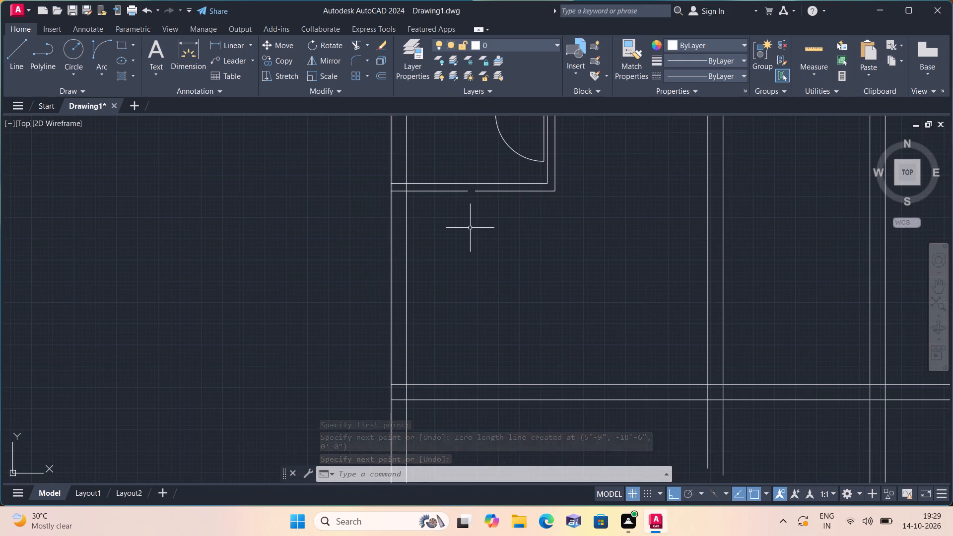
{"action": "key", "text": "space"}
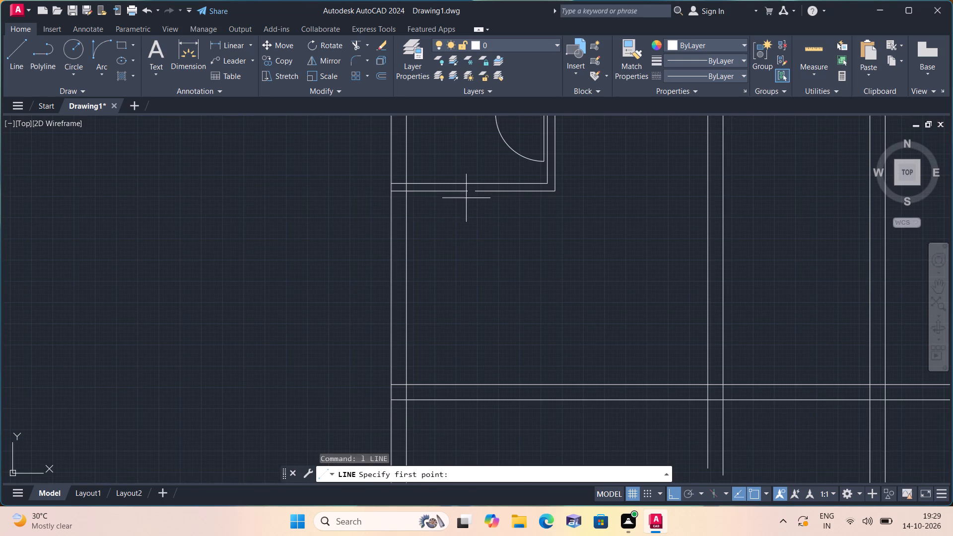
{"action": "left_click", "coordinate": [468, 193]}
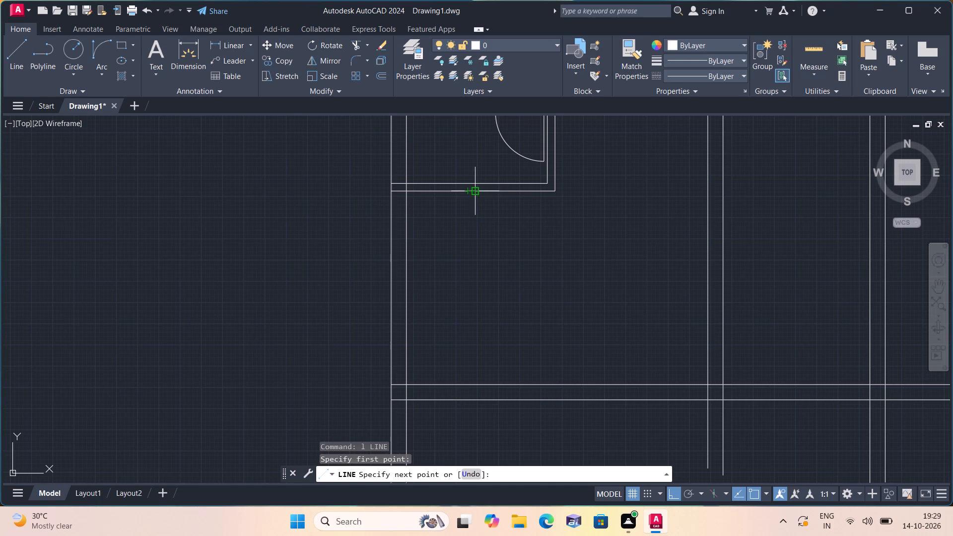
{"action": "left_click", "coordinate": [477, 192]}
{"action": "key", "text": "space"}
Trim the outer wall's inner line between the small room's bottom wall and the long horizontal wall below.
{"action": "type", "text": "tr"}
{"action": "type", "text": "im"}
{"action": "key", "text": "space"}
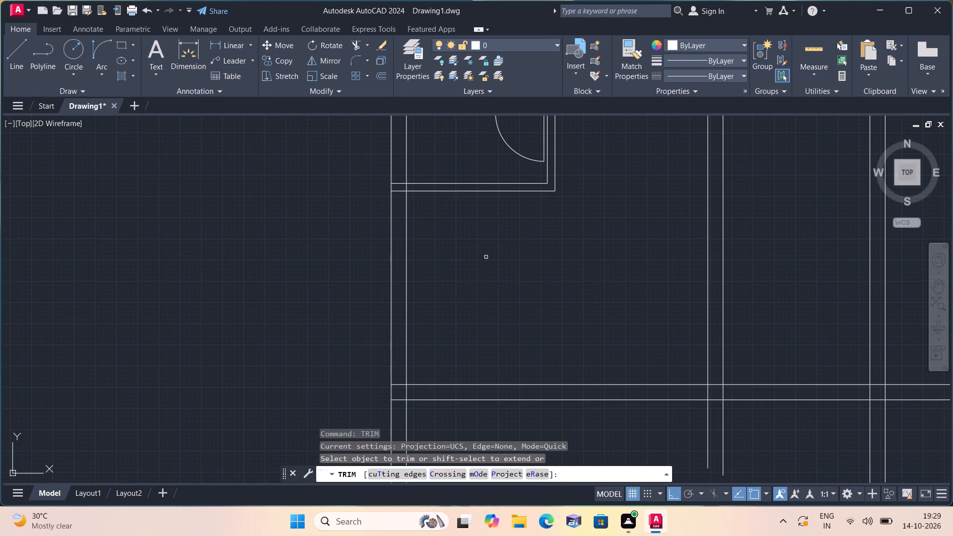
{"action": "left_click", "coordinate": [405, 220]}
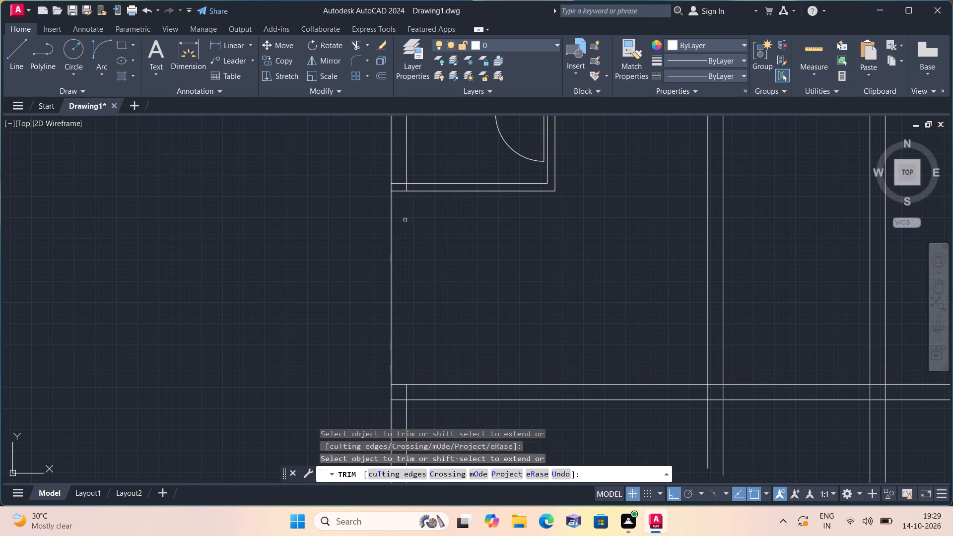
{"action": "key", "text": "Escape"}
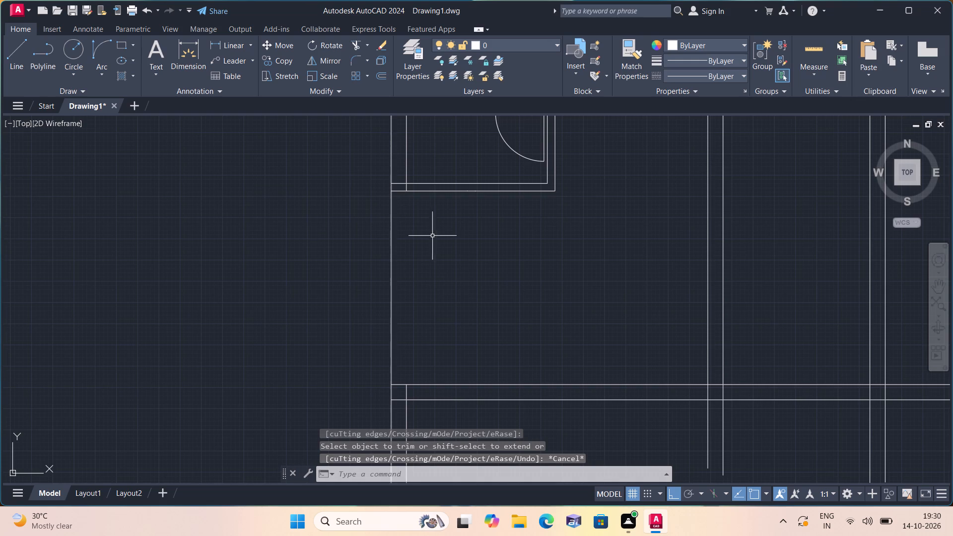
Offset the outer wall's remaining outer line 3' inward below the small room.
{"action": "scroll", "coordinate": [444, 236], "scroll_direction": "down", "scroll_amount": 2}
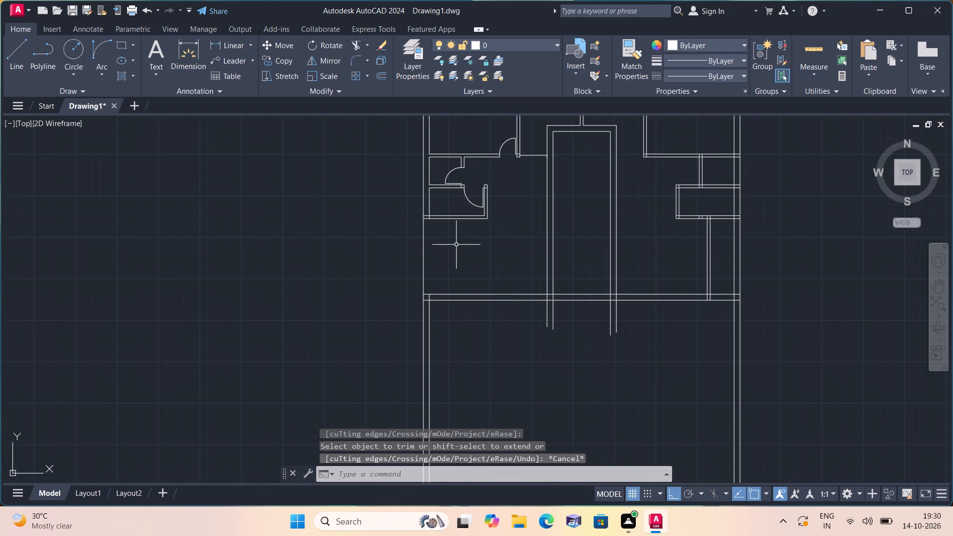
{"action": "scroll", "coordinate": [456, 245], "scroll_direction": "up", "scroll_amount": 1}
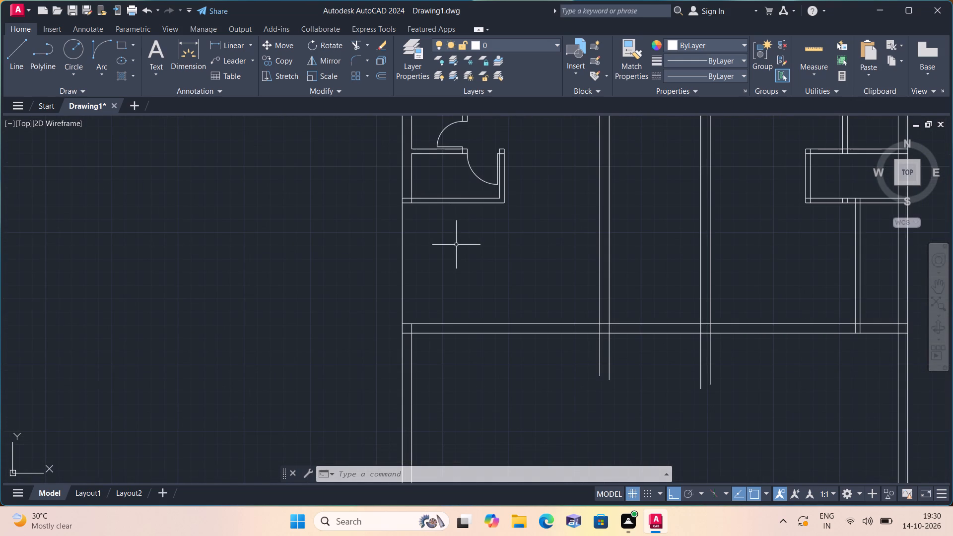
{"action": "type", "text": "offset"}
{"action": "key", "text": "space"}
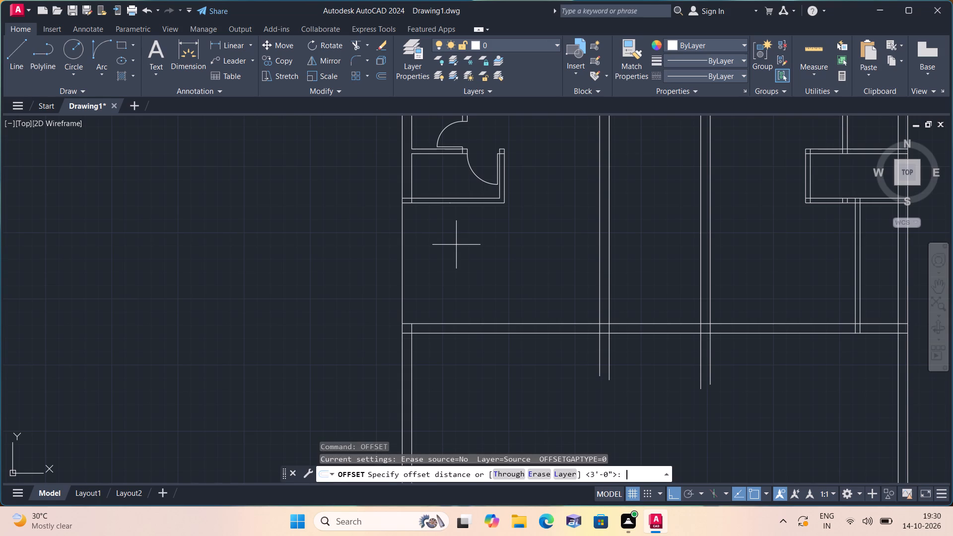
{"action": "type", "text": "3'"}
{"action": "key", "text": "space"}
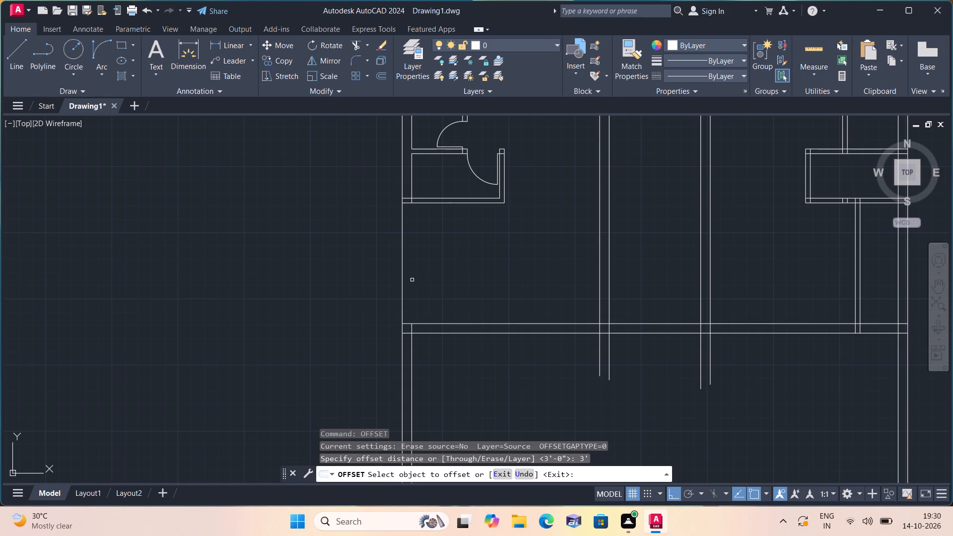
{"action": "left_click", "coordinate": [400, 264]}
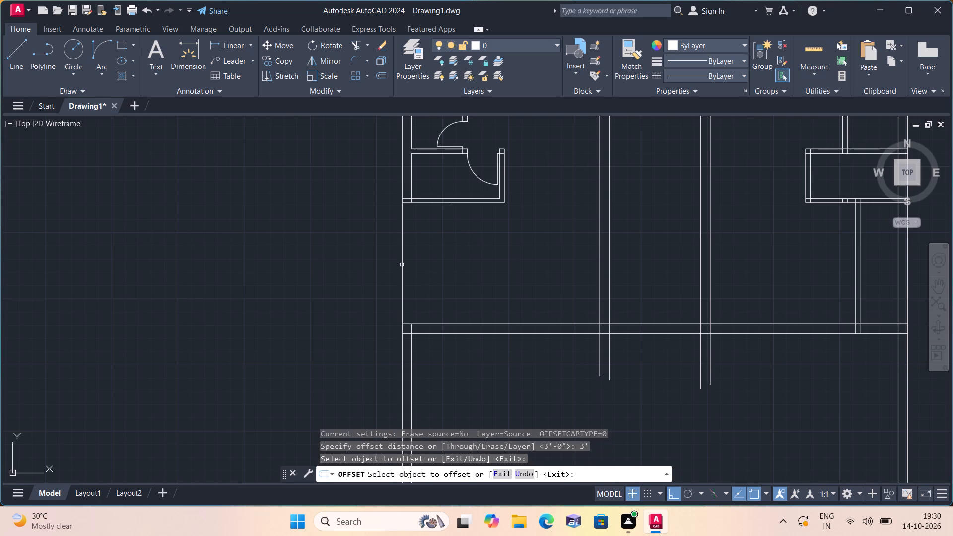
{"action": "left_click", "coordinate": [402, 264]}
{"action": "left_click", "coordinate": [470, 264]}
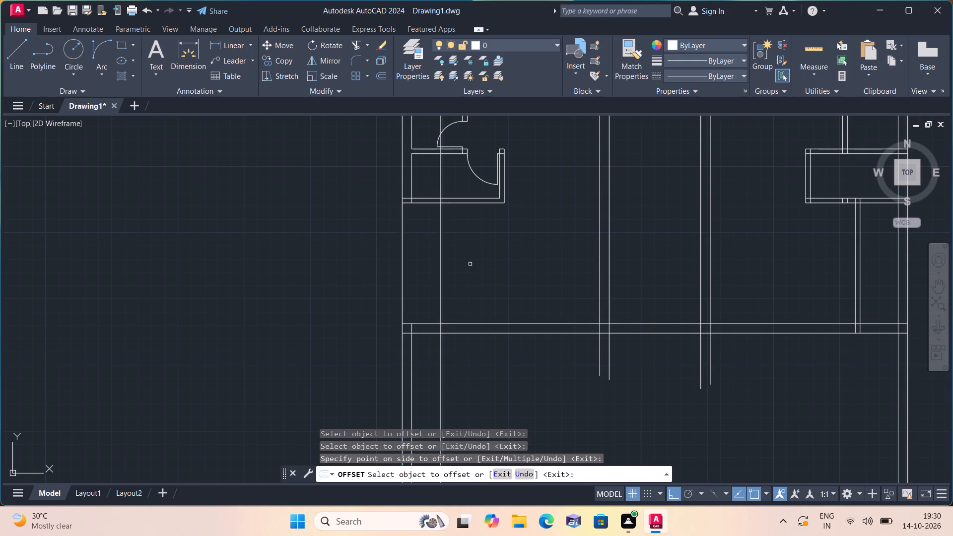
{"action": "key", "text": "space"}
Trim the 3' offset line where it crosses the partition between the two small rooms and below the lower room's bottom wall.
{"action": "type", "text": "tr"}
{"action": "key", "text": "o"}
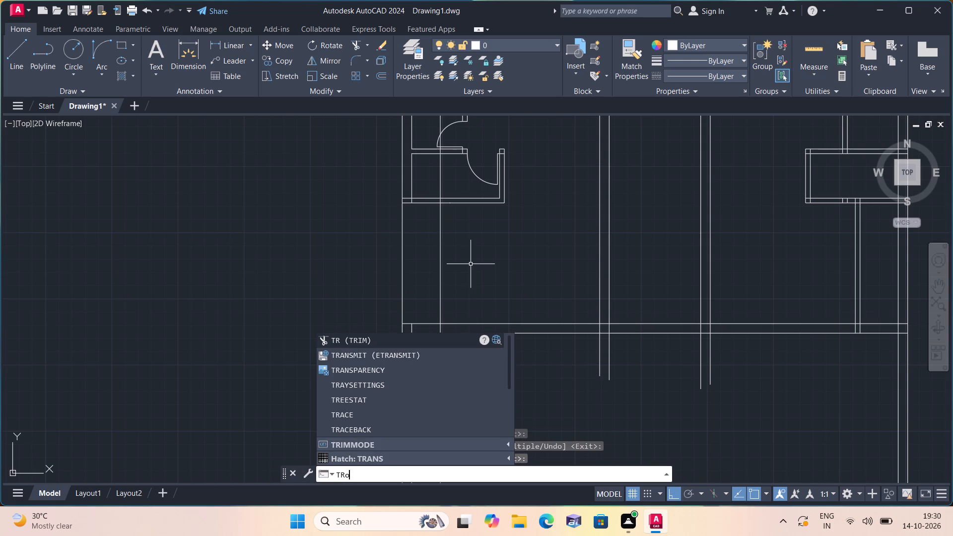
{"action": "key", "text": "BackSpace"}
{"action": "type", "text": "im"}
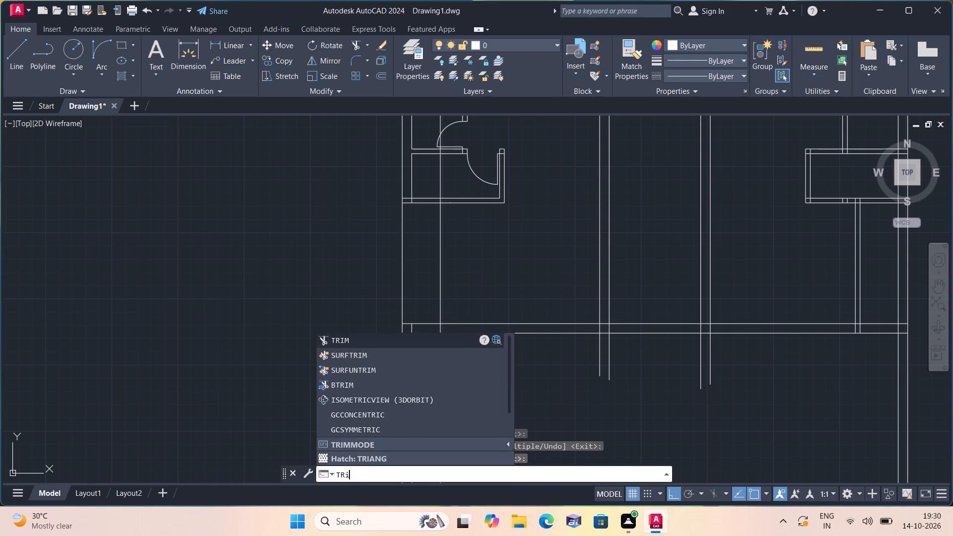
{"action": "key", "text": "space"}
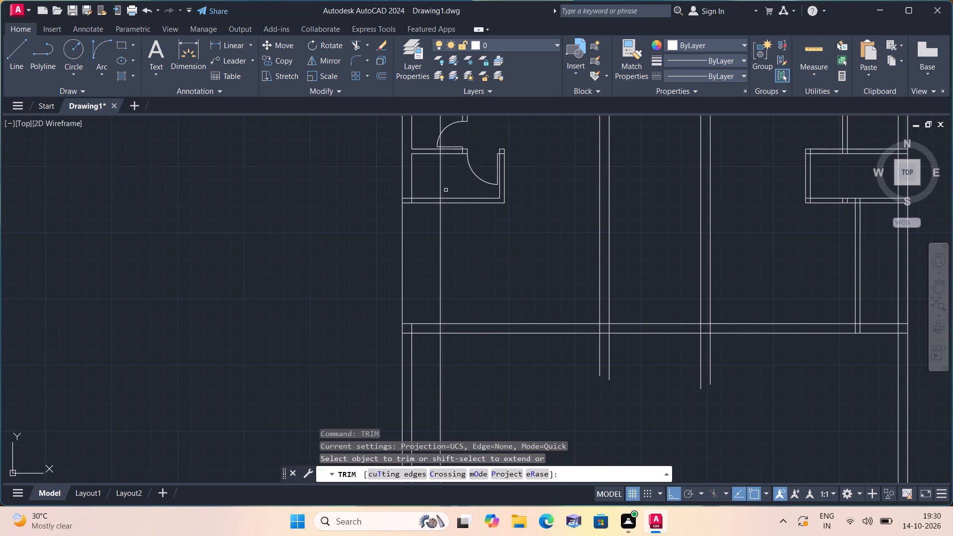
{"action": "scroll", "coordinate": [429, 135], "scroll_direction": "up", "scroll_amount": 2}
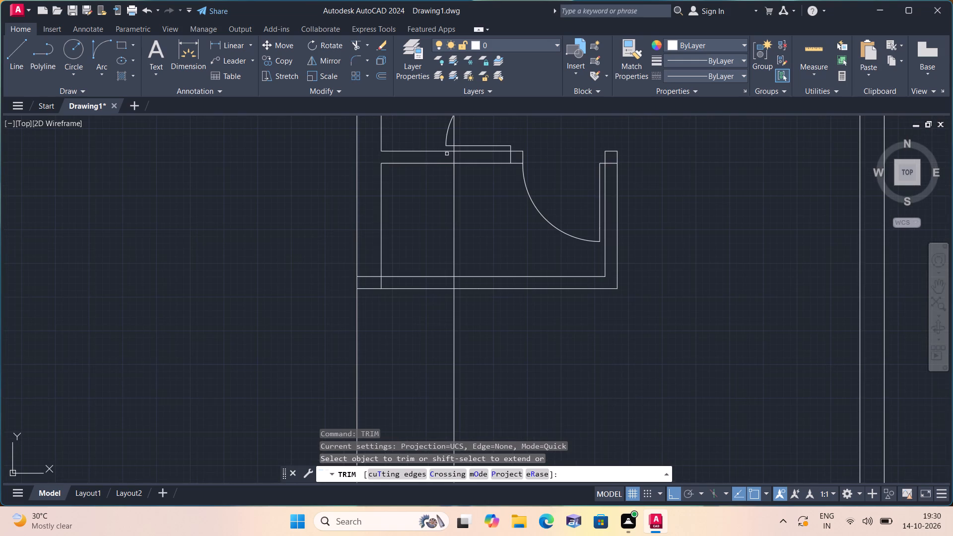
{"action": "left_click", "coordinate": [454, 154]}
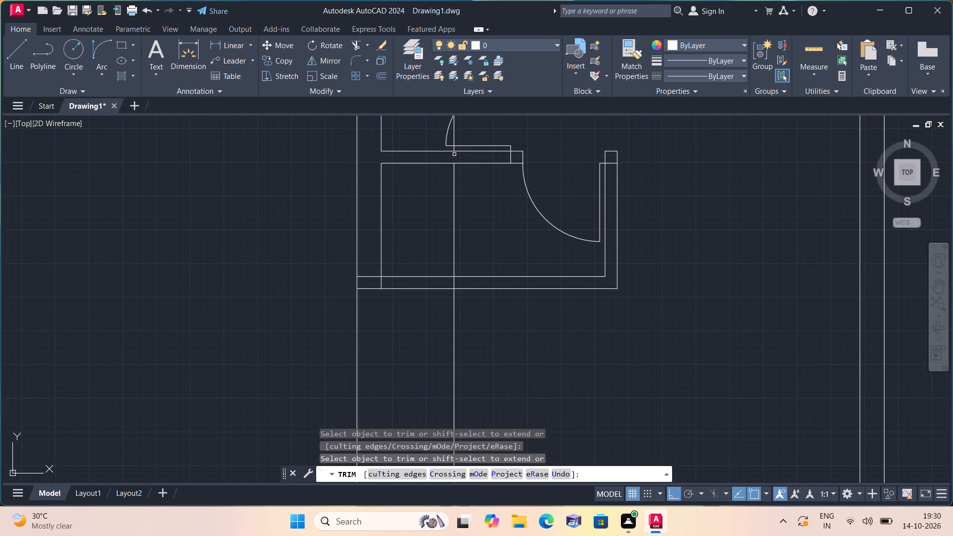
{"action": "left_click", "coordinate": [456, 308]}
{"action": "scroll", "coordinate": [462, 314], "scroll_direction": "down", "scroll_amount": 4}
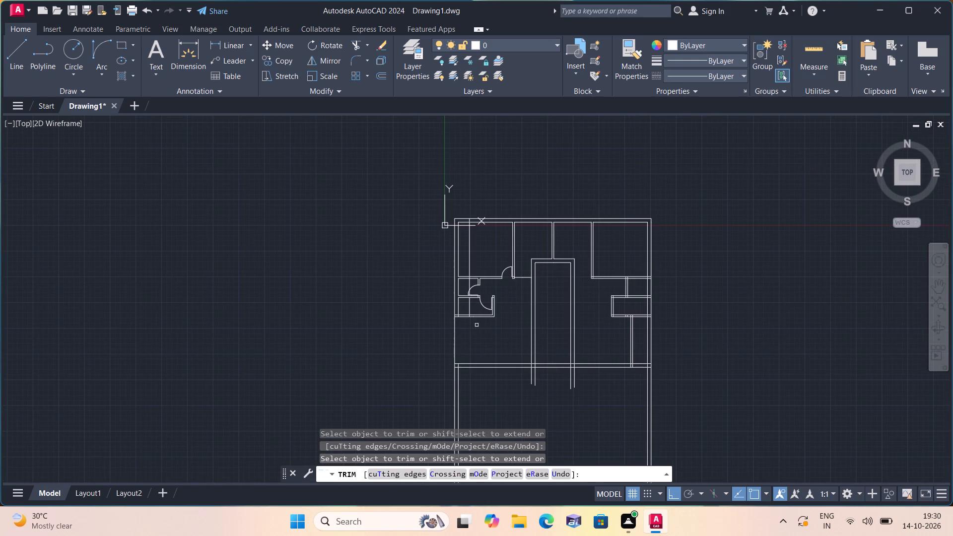
{"action": "scroll", "coordinate": [471, 298], "scroll_direction": "up", "scroll_amount": 3}
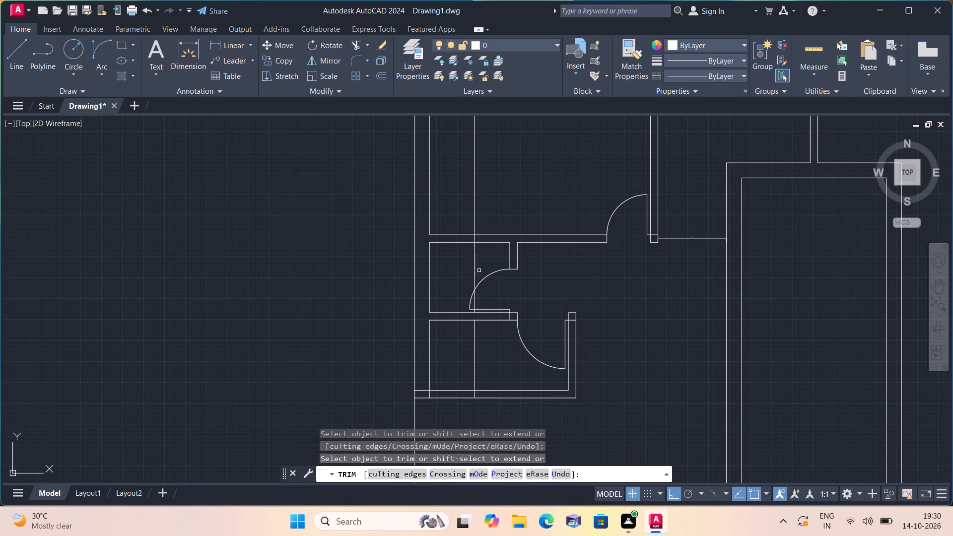
{"action": "left_click", "coordinate": [477, 267]}
{"action": "key", "text": "Escape"}
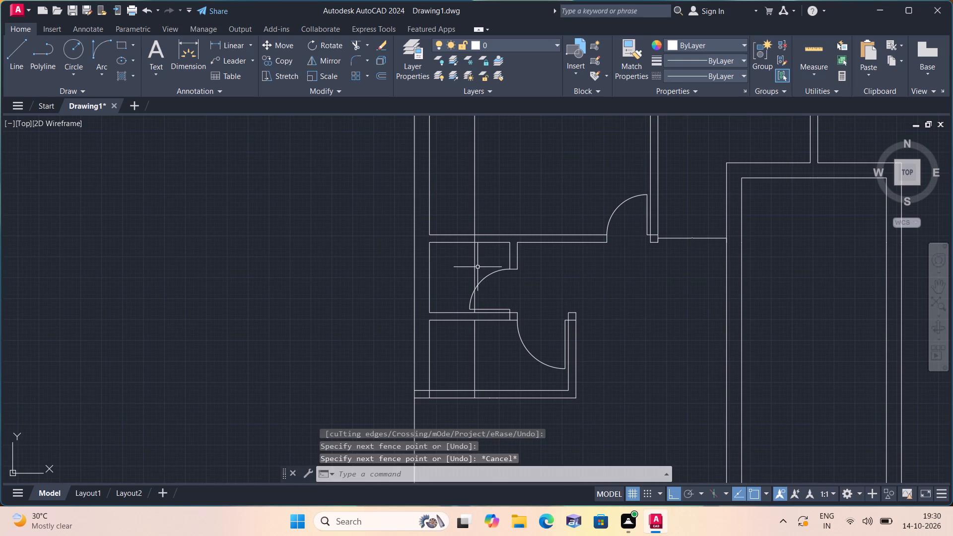
Erase the leftover piece of the 3' offset line running through the upper small room.
{"action": "left_click", "coordinate": [468, 260]}
{"action": "double_click", "coordinate": [474, 262]}
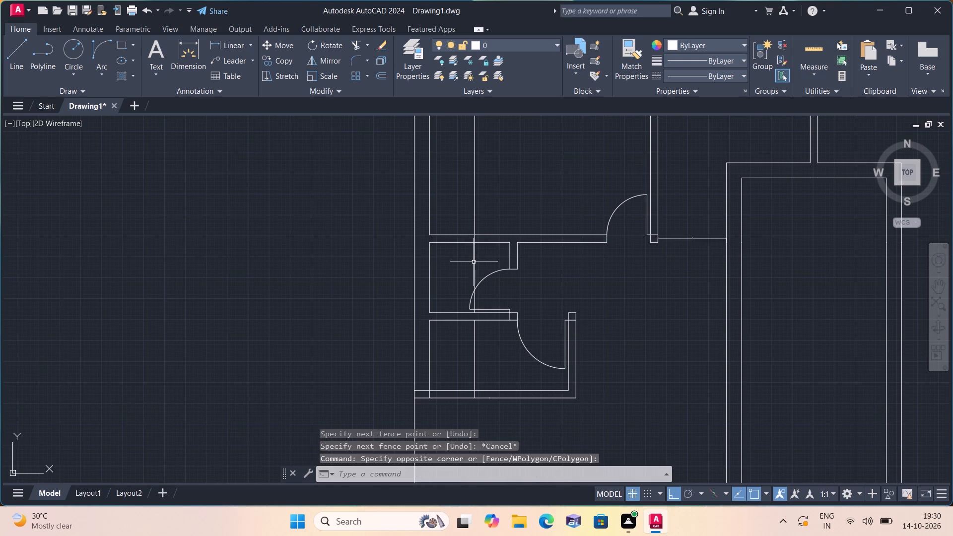
{"action": "left_click", "coordinate": [474, 262]}
{"action": "key", "text": "Delete"}
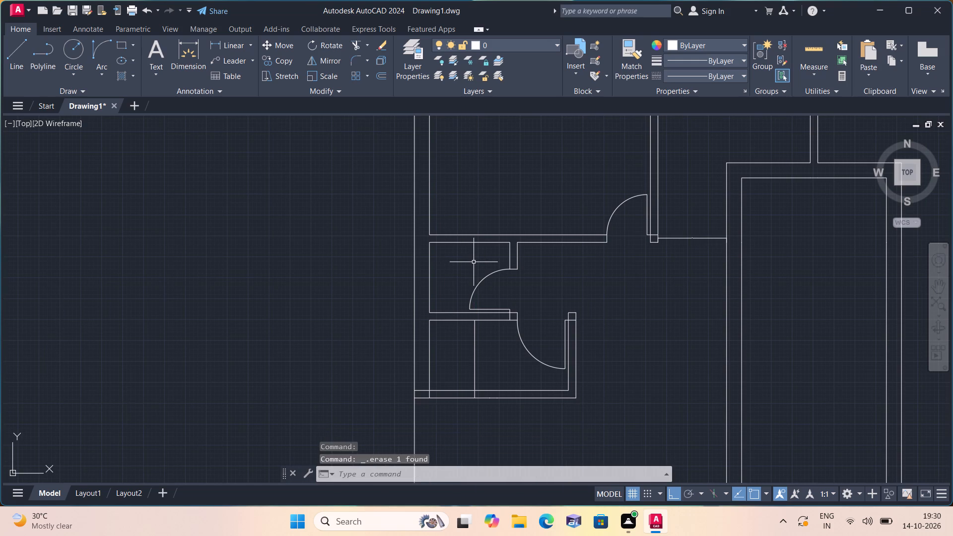
Offset the remaining 3' line in the lower small room 4.5" away from the outer wall.
{"action": "middle_click_drag", "start_coordinate": [474, 308], "coordinate": [468, 233]}
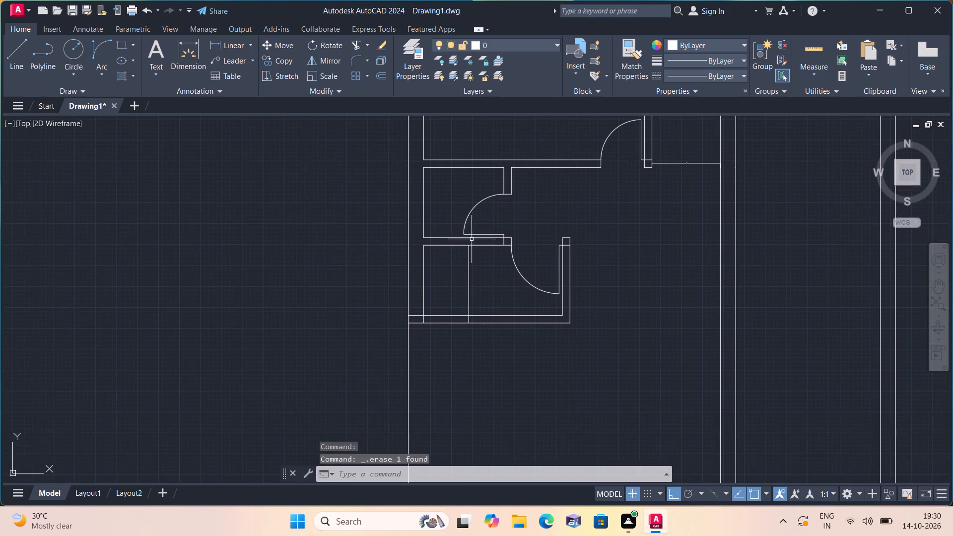
{"action": "scroll", "coordinate": [496, 250], "scroll_direction": "up", "scroll_amount": 1}
{"action": "type", "text": "offset"}
{"action": "key", "text": "space"}
{"action": "type", "text": "4.5\""}
{"action": "key", "text": "space"}
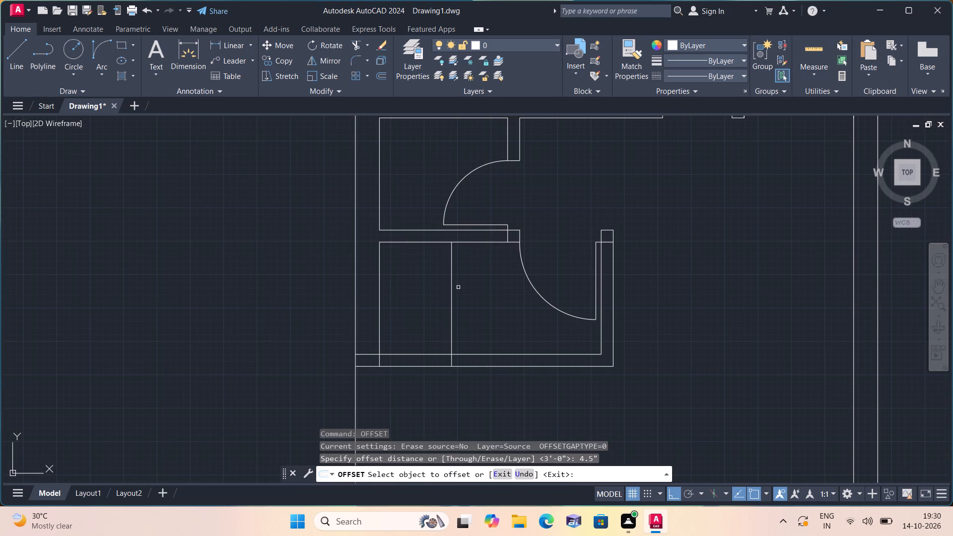
{"action": "scroll", "coordinate": [459, 291], "scroll_direction": "down", "scroll_amount": 1}
{"action": "middle_click_drag", "start_coordinate": [497, 361], "coordinate": [449, 284]}
{"action": "scroll", "coordinate": [442, 263], "scroll_direction": "down", "scroll_amount": 1}
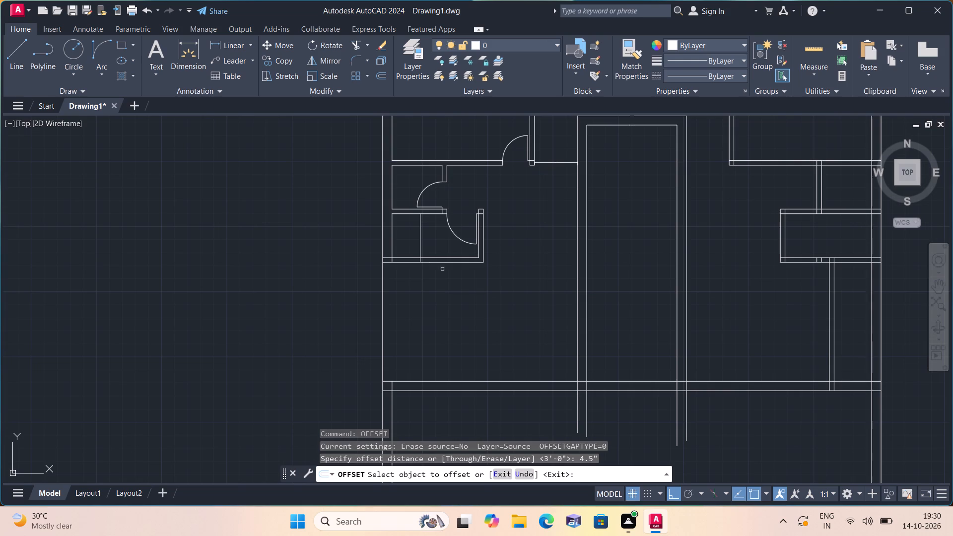
{"action": "left_click", "coordinate": [422, 252]}
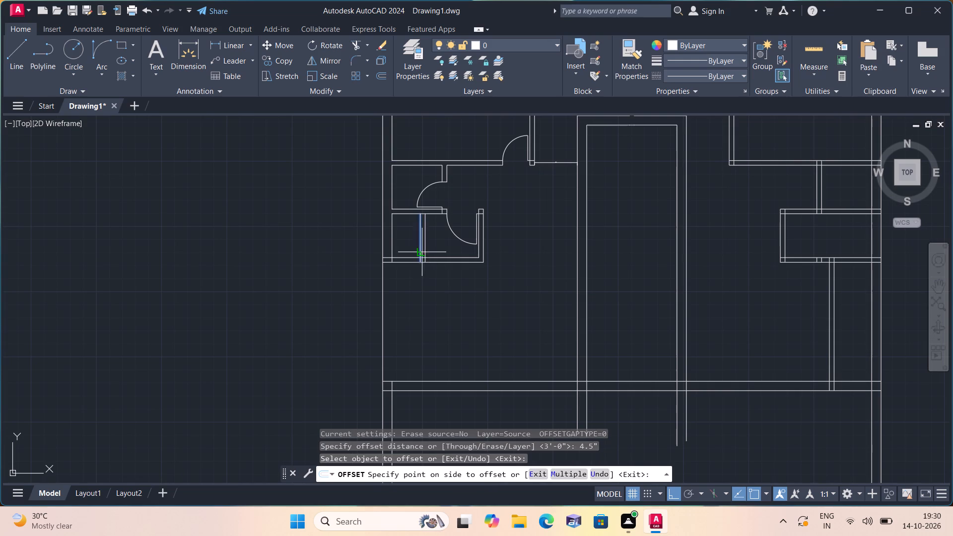
{"action": "left_click", "coordinate": [431, 251]}
{"action": "key", "text": "space"}
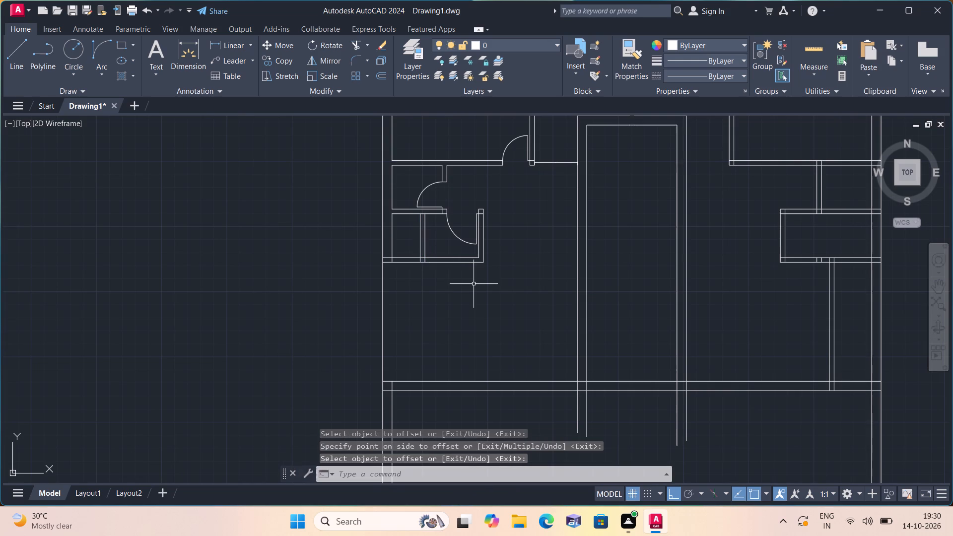
Extend both lines of the 4.5" partition down to the long horizontal wall below.
{"action": "type", "text": "exte"}
{"action": "key", "text": "space"}
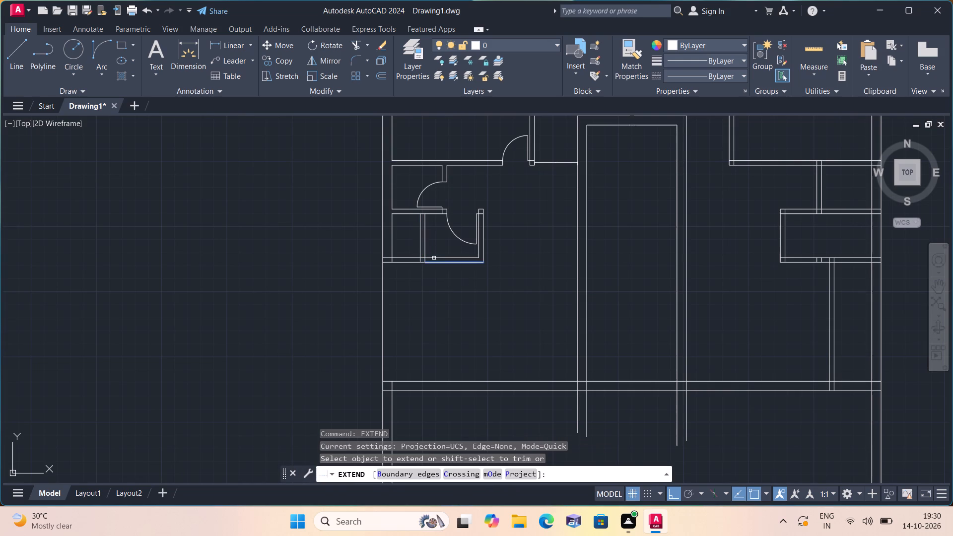
{"action": "left_click", "coordinate": [414, 247]}
{"action": "left_click", "coordinate": [433, 248]}
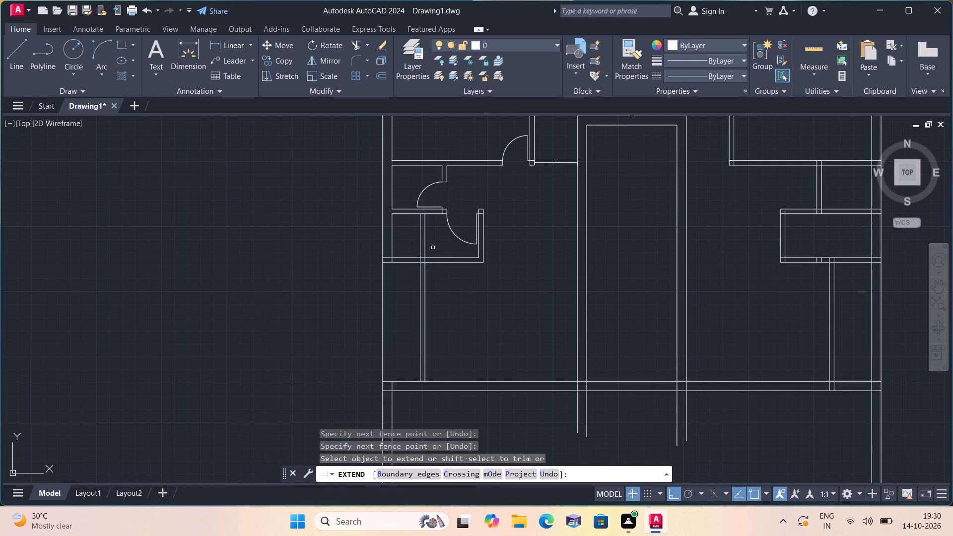
{"action": "key", "text": "Escape"}
Trim the new partition lines inside the lower small room and clean up their junction with that room's bottom wall.
{"action": "type", "text": "tri"}
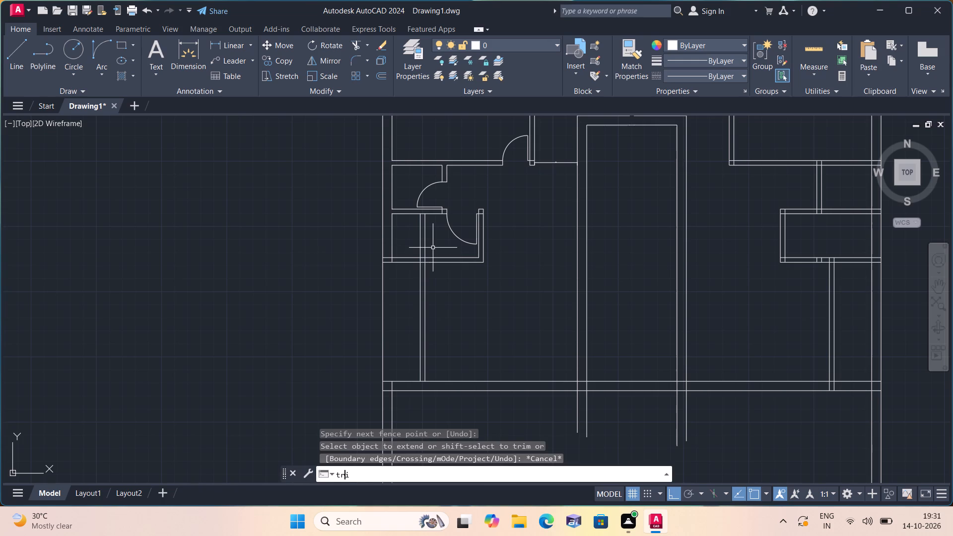
{"action": "key", "text": "space"}
{"action": "left_click", "coordinate": [431, 247]}
{"action": "left_click", "coordinate": [417, 237]}
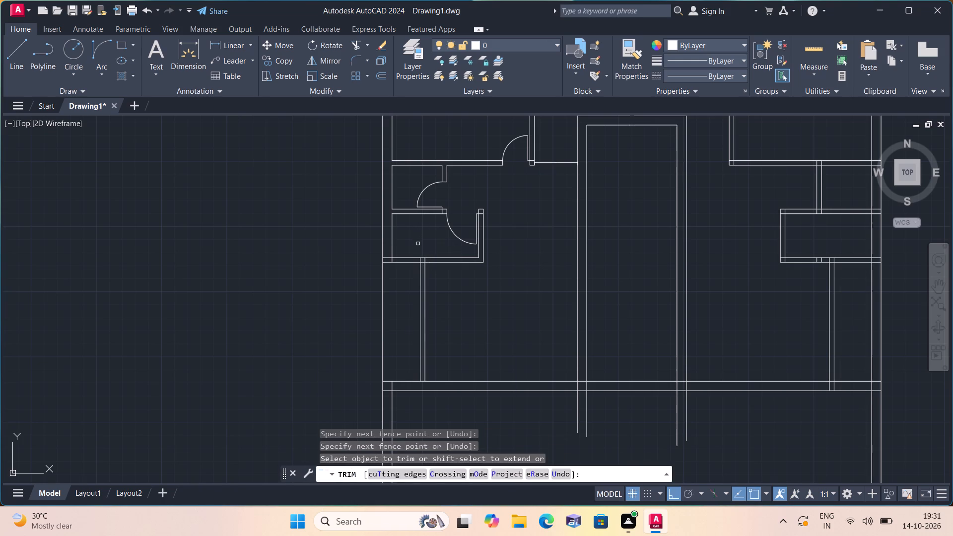
{"action": "scroll", "coordinate": [427, 268], "scroll_direction": "up", "scroll_amount": 3}
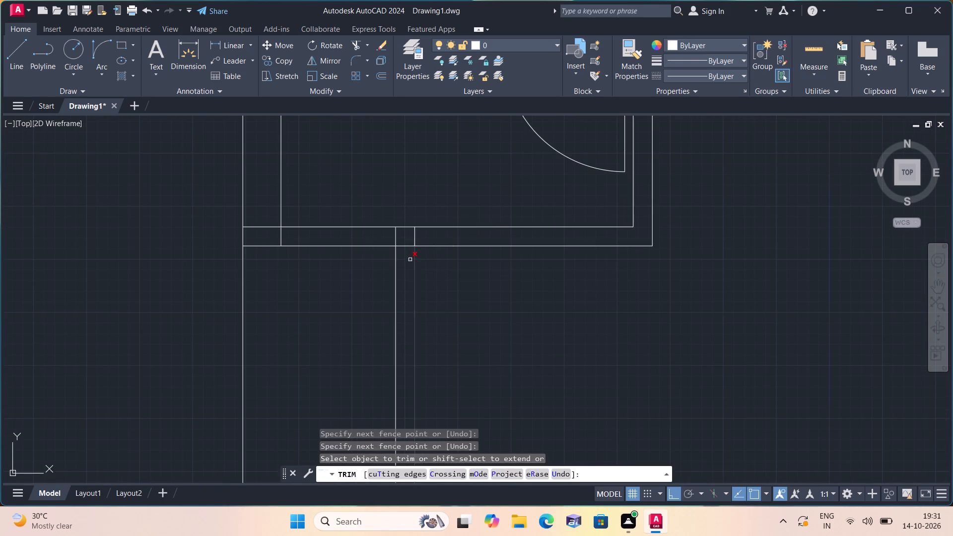
{"action": "left_click", "coordinate": [406, 242]}
{"action": "left_click", "coordinate": [421, 235]}
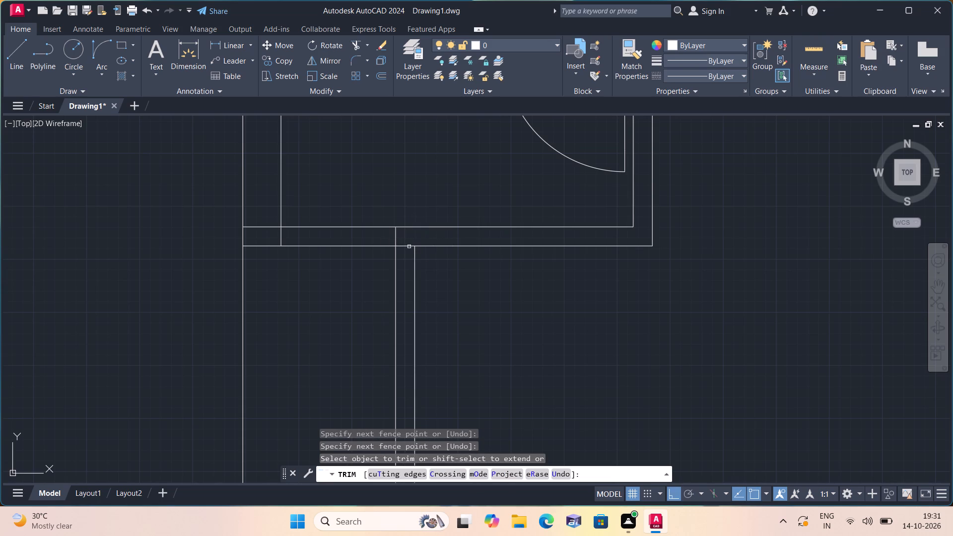
{"action": "left_click", "coordinate": [408, 248]}
{"action": "scroll", "coordinate": [408, 248], "scroll_direction": "down", "scroll_amount": 3}
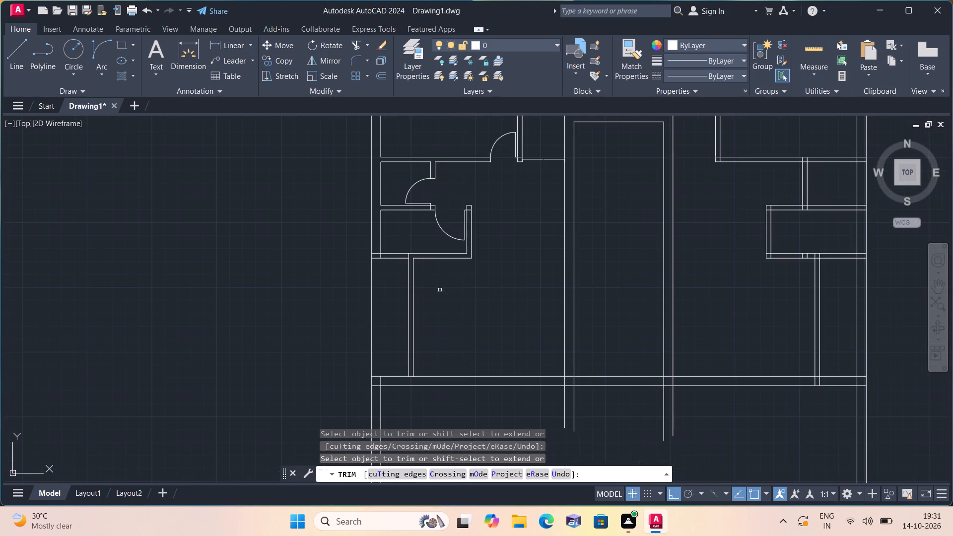
{"action": "middle_click_drag", "start_coordinate": [476, 315], "coordinate": [485, 255]}
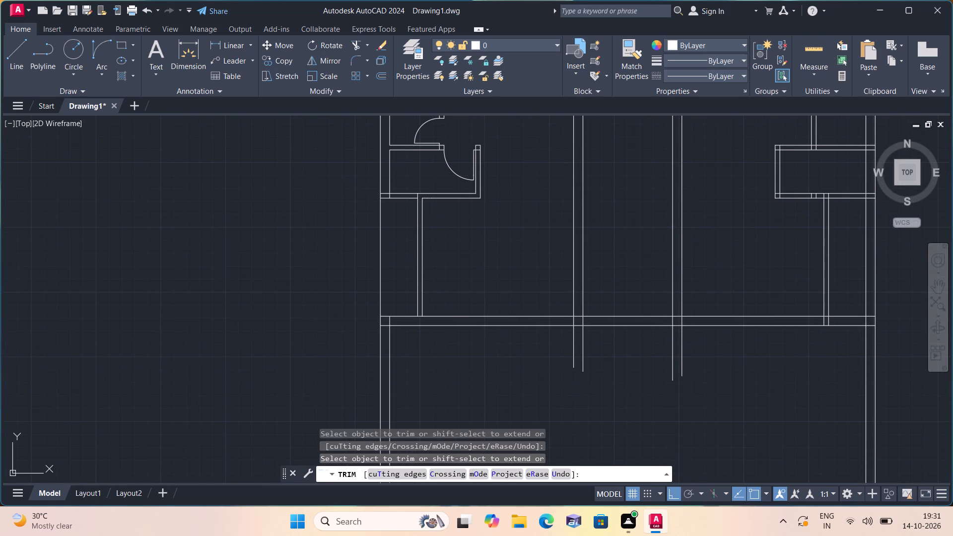
{"action": "key", "text": "Escape"}
Draw a 2" door jamb up from the long horizontal wall at the partition's base and a 2' door leaf toward the outer wall.
{"action": "middle_click_drag", "start_coordinate": [475, 272], "coordinate": [476, 245]}
{"action": "scroll", "coordinate": [475, 272], "scroll_direction": "down", "scroll_amount": 1}
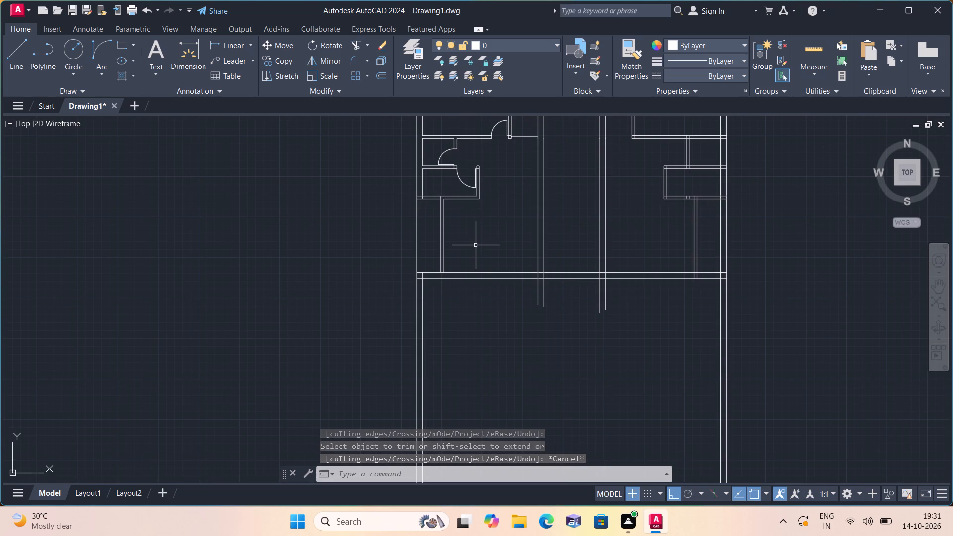
{"action": "key", "text": "l"}
{"action": "key", "text": "space"}
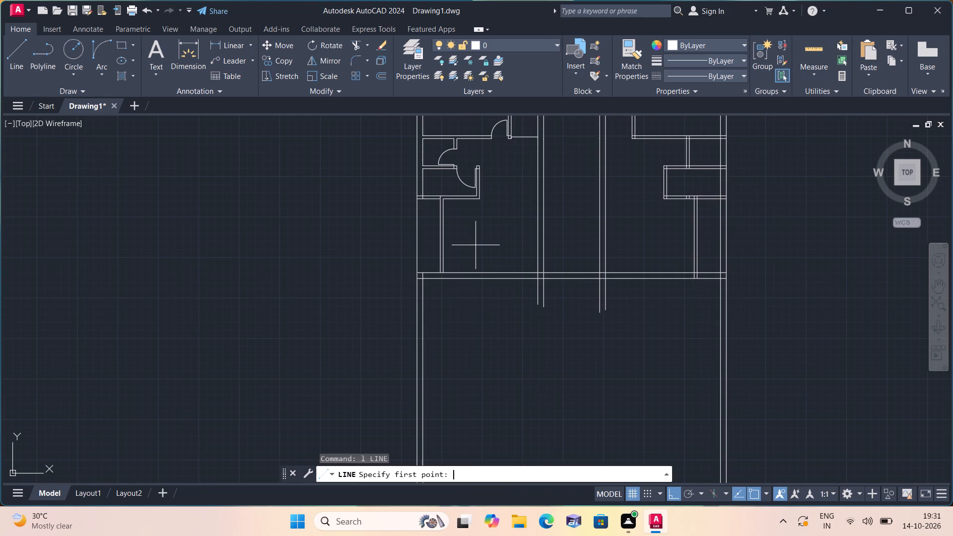
{"action": "scroll", "coordinate": [444, 267], "scroll_direction": "up", "scroll_amount": 3}
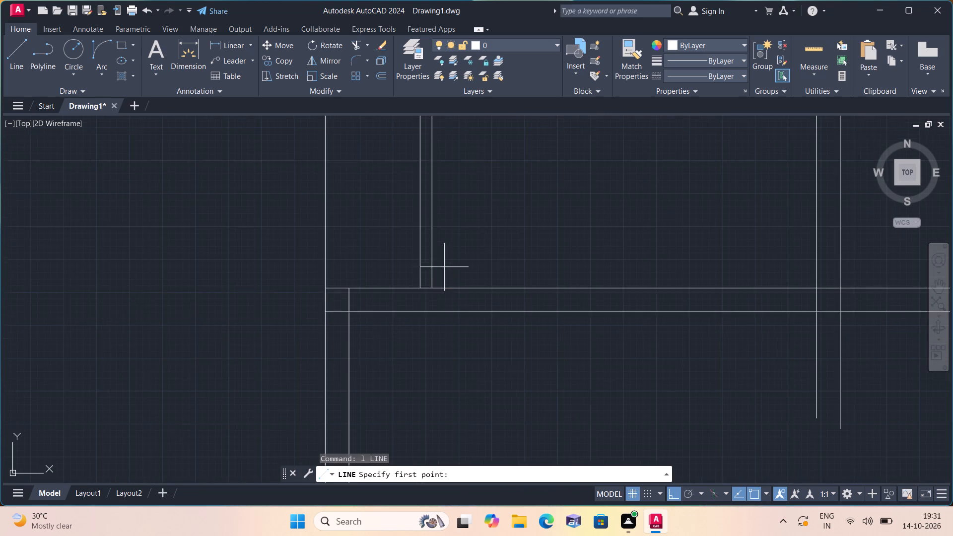
{"action": "scroll", "coordinate": [422, 288], "scroll_direction": "up", "scroll_amount": 2}
{"action": "left_click", "coordinate": [429, 288]}
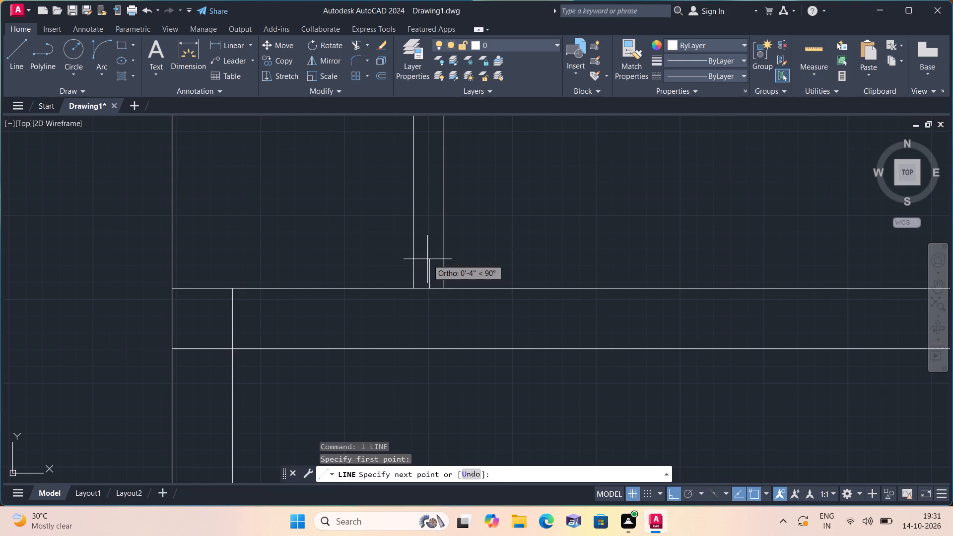
{"action": "type", "text": "2\""}
{"action": "key", "text": "space"}
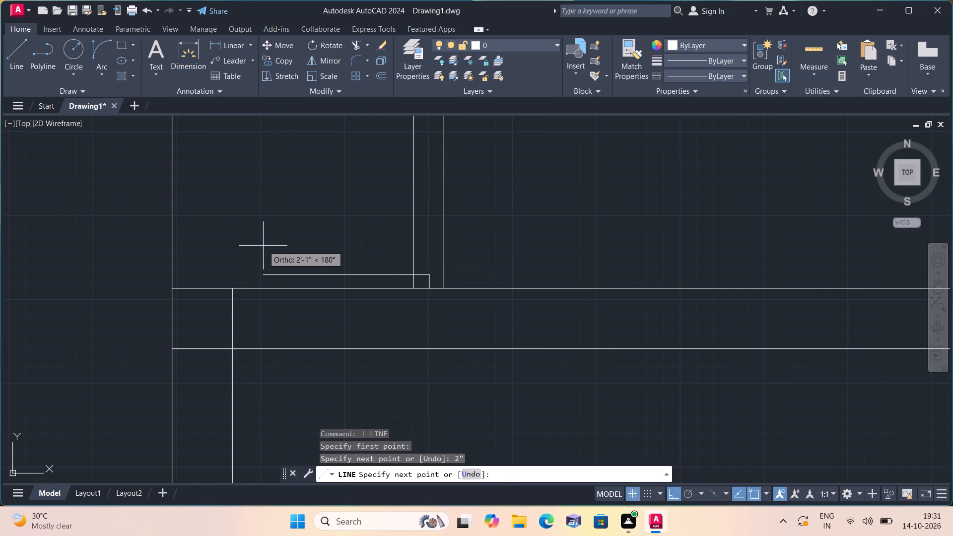
{"action": "type", "text": "2'"}
{"action": "key", "text": "space"}
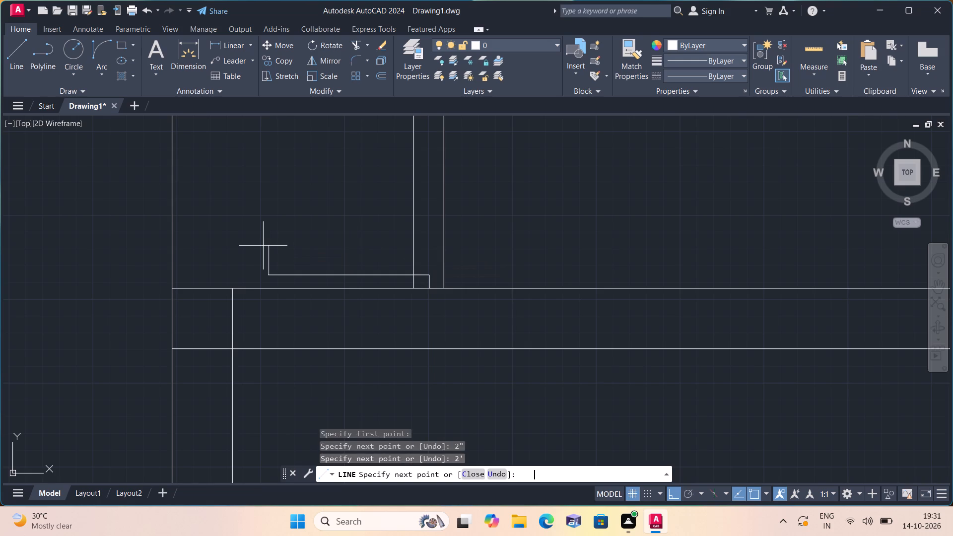
{"action": "key", "text": "Escape"}
Draw a 2' line up from the jamb's top and close the door opening with a line across both partition faces.
{"action": "key", "text": "space"}
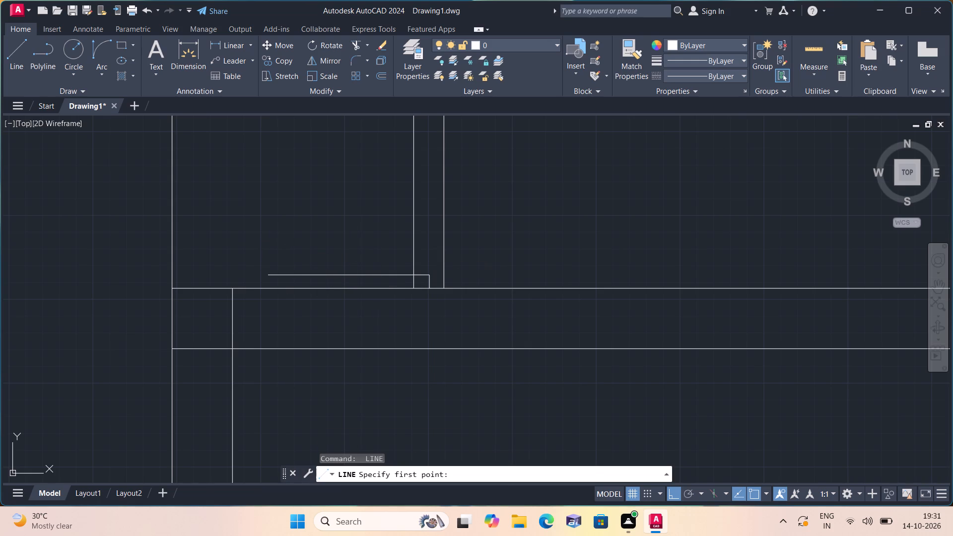
{"action": "left_click", "coordinate": [429, 276]}
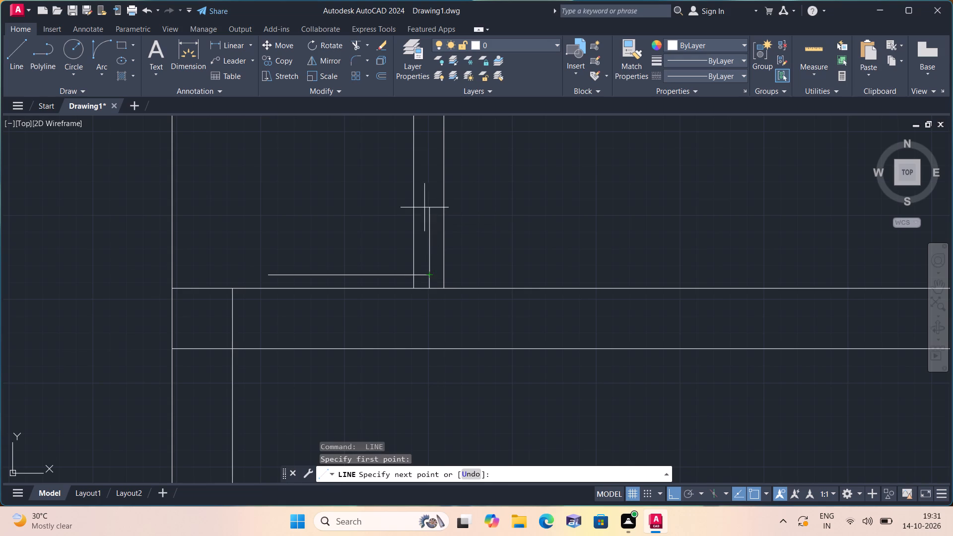
{"action": "middle_click_drag", "start_coordinate": [419, 169], "coordinate": [436, 238]}
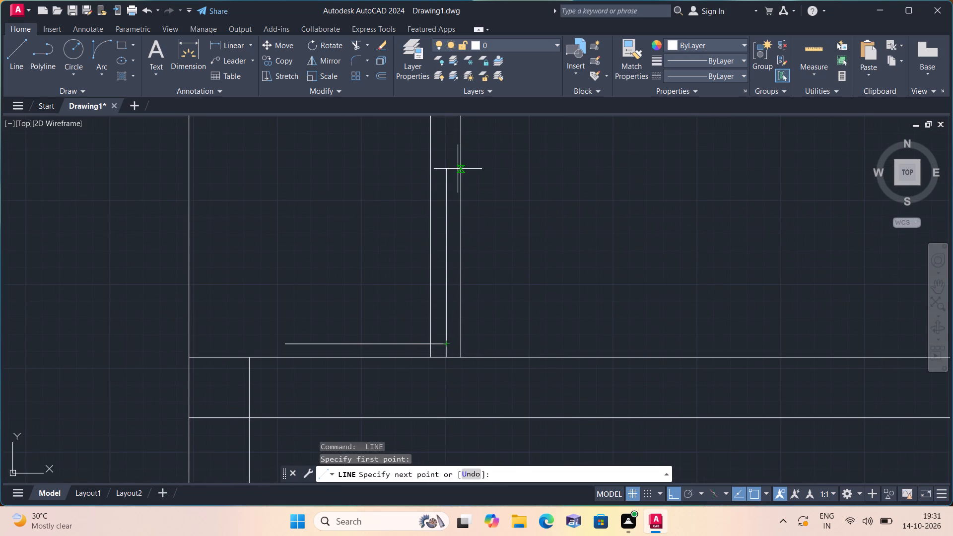
{"action": "type", "text": "2'"}
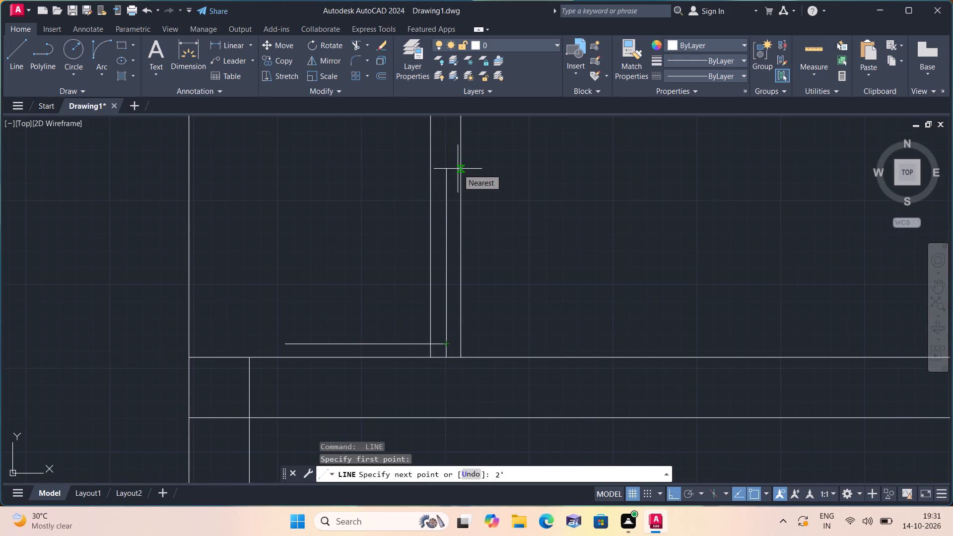
{"action": "key", "text": "space"}
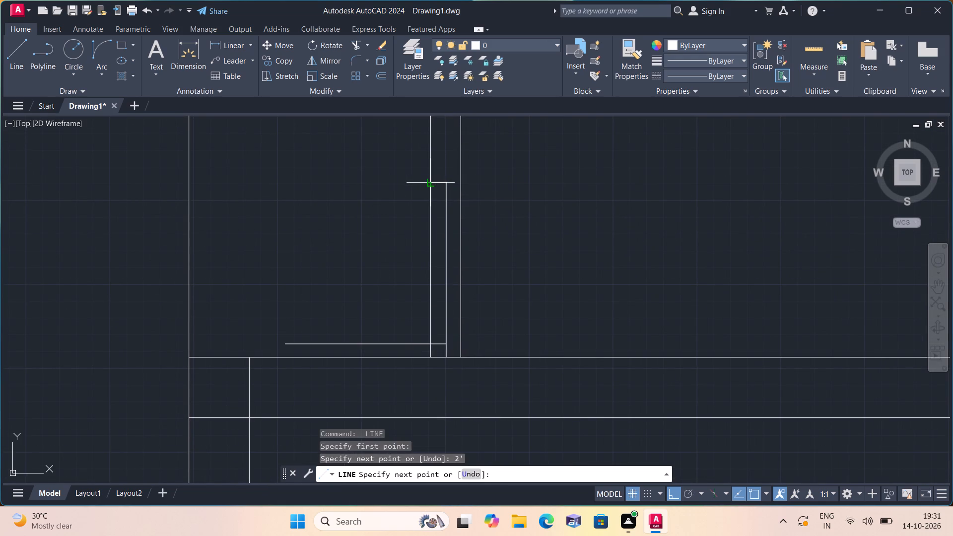
{"action": "left_click", "coordinate": [427, 182]}
{"action": "key", "text": "space"}
{"action": "key", "text": "space"}
{"action": "left_click", "coordinate": [448, 182]}
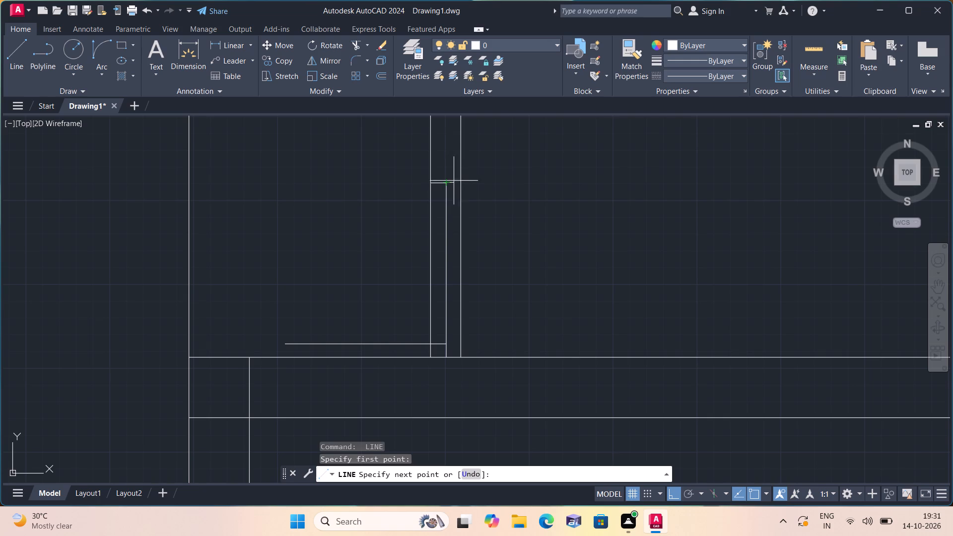
{"action": "left_click", "coordinate": [460, 180]}
{"action": "key", "text": "space"}
Trim the partition lines and the 2' construction line out of the door opening.
{"action": "type", "text": "trim"}
{"action": "key", "text": "space"}
{"action": "left_click", "coordinate": [515, 183]}
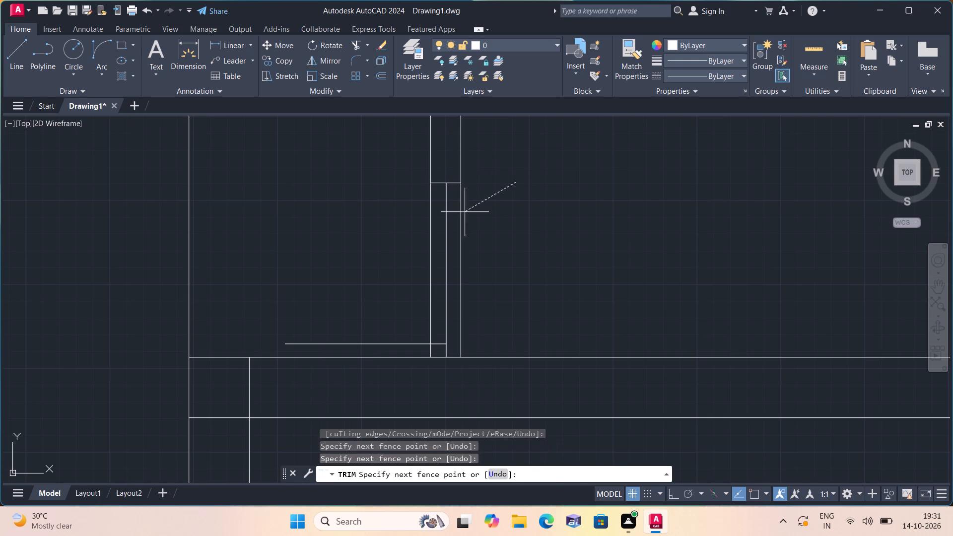
{"action": "left_click", "coordinate": [361, 265]}
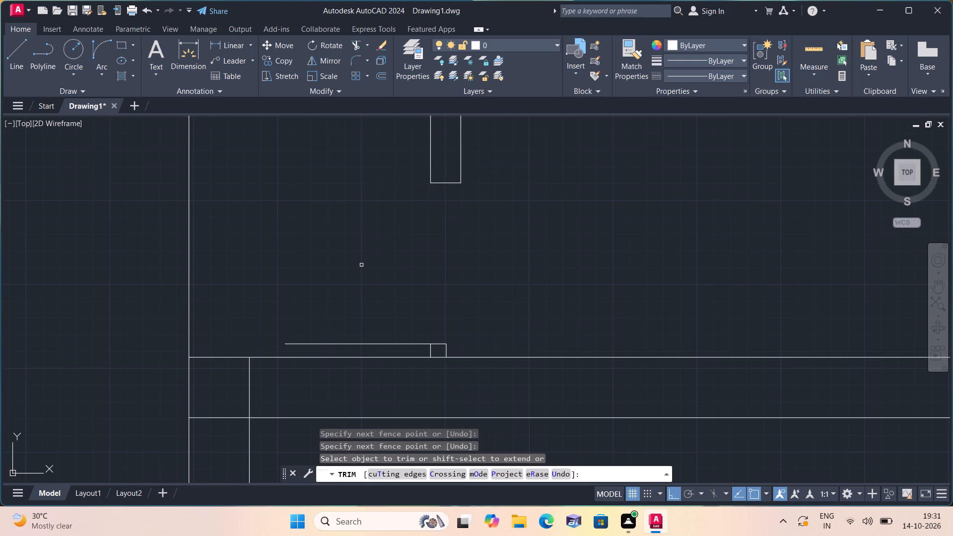
{"action": "left_click", "coordinate": [431, 351]}
{"action": "key", "text": "Escape"}
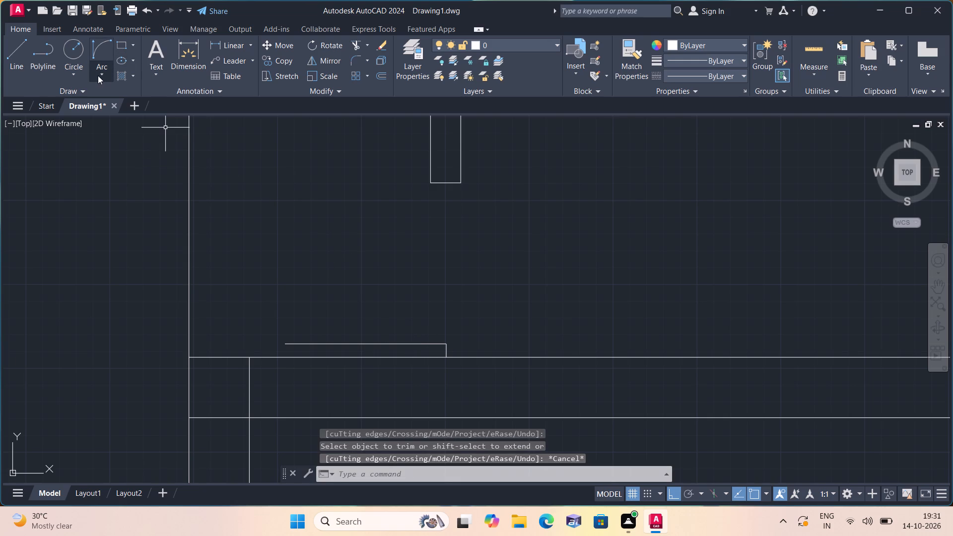
Draw the door swing as a start-end-direction arc from the leaf's free end to the partition's near corner.
{"action": "left_click", "coordinate": [104, 75]}
{"action": "left_click", "coordinate": [146, 223]}
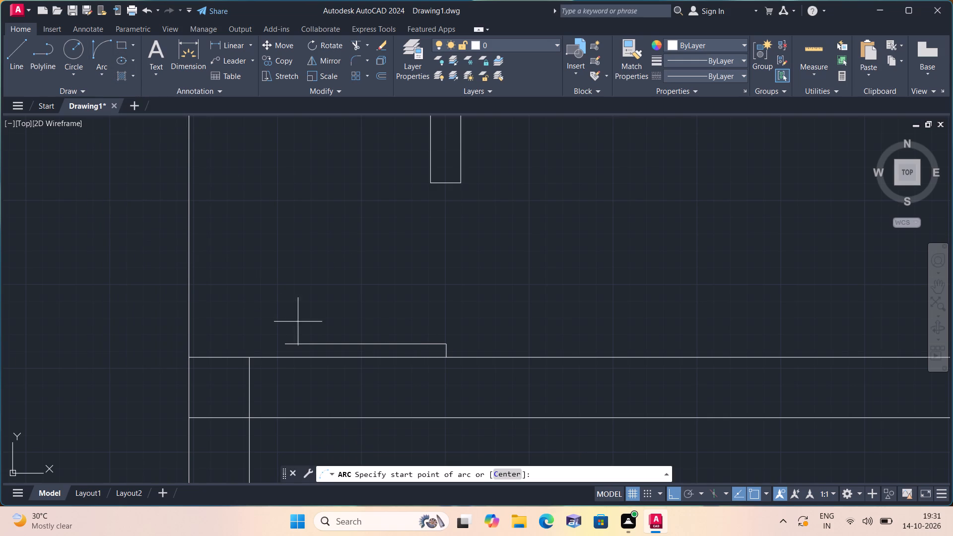
{"action": "left_click", "coordinate": [288, 343]}
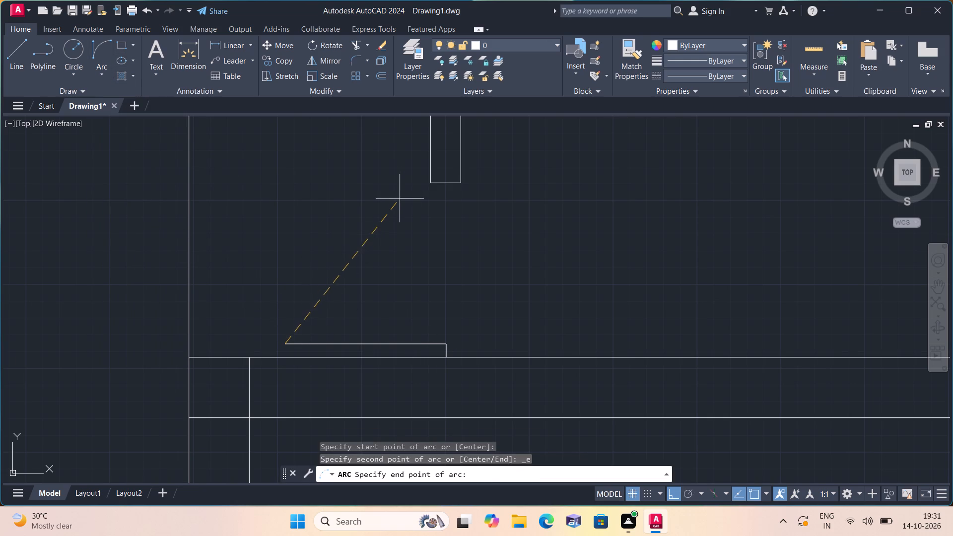
{"action": "left_click", "coordinate": [431, 184]}
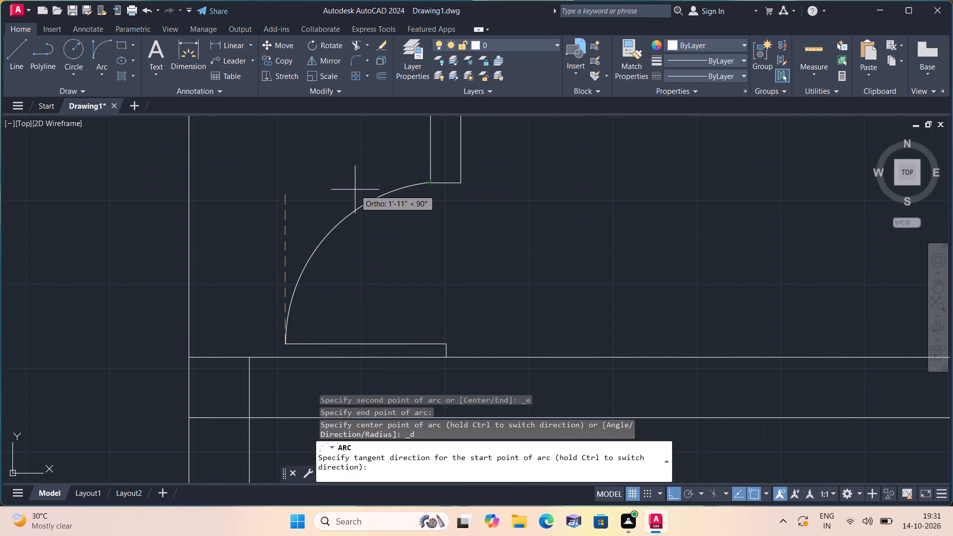
{"action": "left_click", "coordinate": [327, 190]}
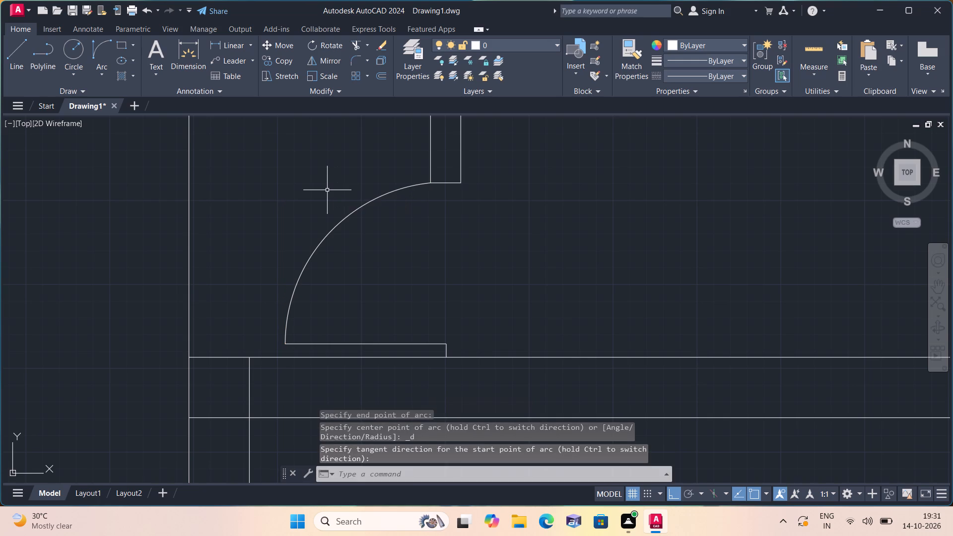
{"action": "scroll", "coordinate": [327, 190], "scroll_direction": "down", "scroll_amount": 3}
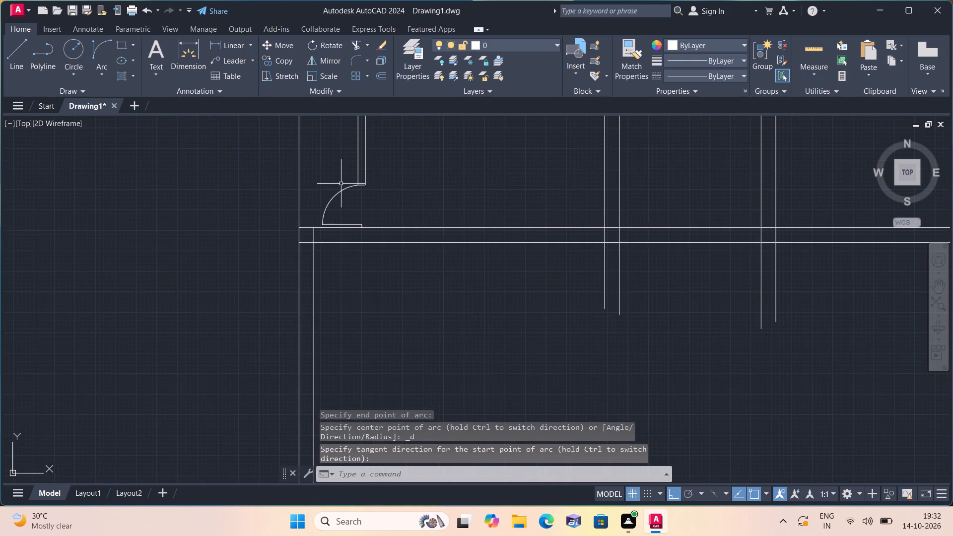
Mark off 3' of the partition above the door with a line across both faces, and erase the 3' guide line.
{"action": "middle_click_drag", "start_coordinate": [345, 194], "coordinate": [386, 314]}
{"action": "scroll", "coordinate": [345, 194], "scroll_direction": "down", "scroll_amount": 1}
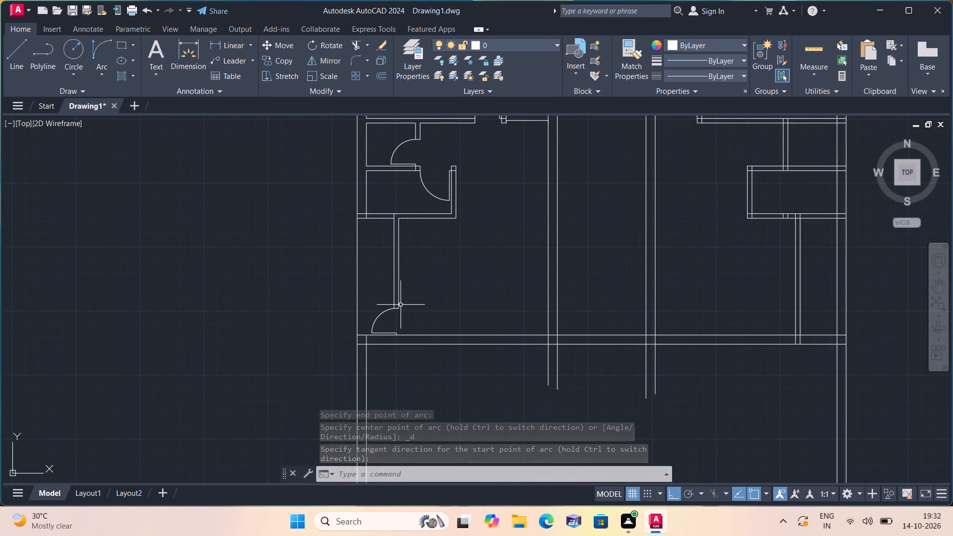
{"action": "key", "text": "l"}
{"action": "key", "text": "space"}
{"action": "scroll", "coordinate": [389, 308], "scroll_direction": "up", "scroll_amount": 3}
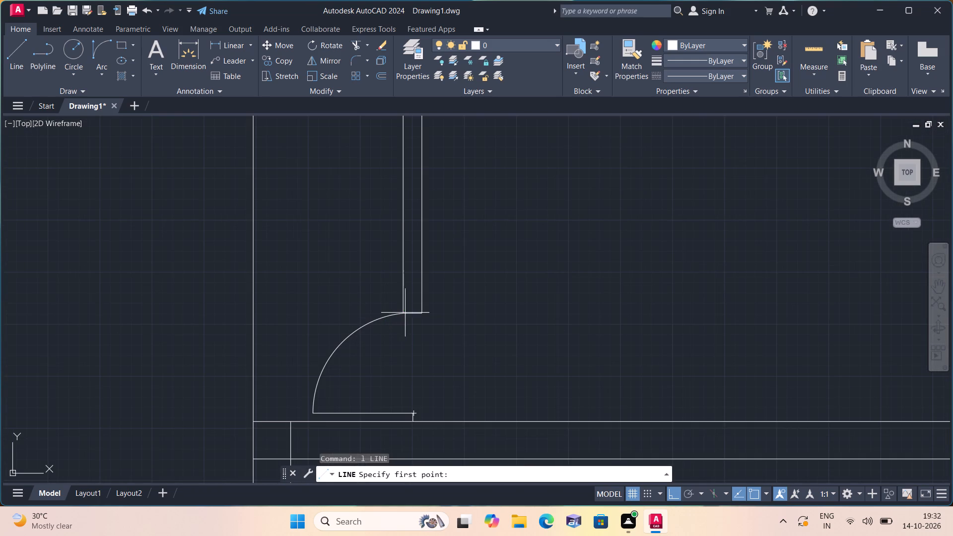
{"action": "left_click", "coordinate": [403, 313]}
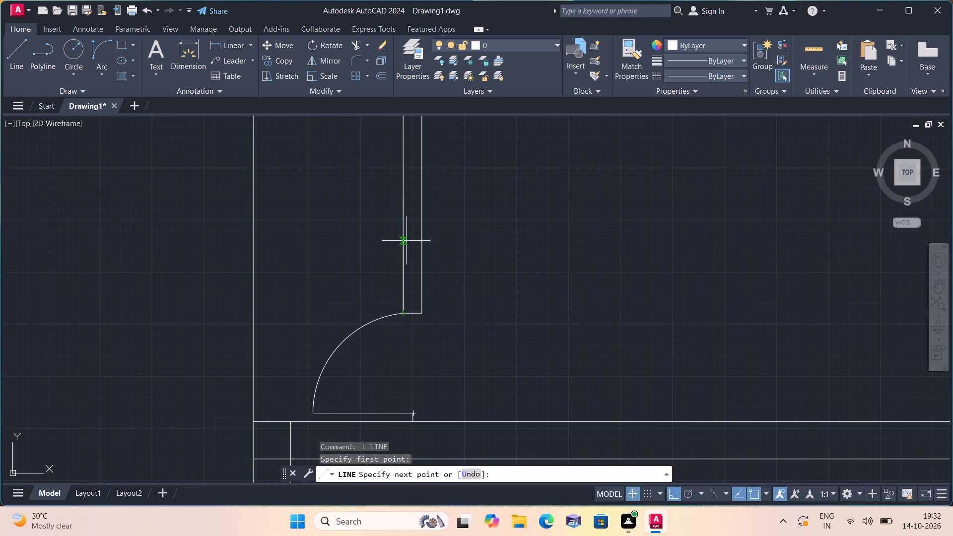
{"action": "type", "text": "3'"}
{"action": "key", "text": "space"}
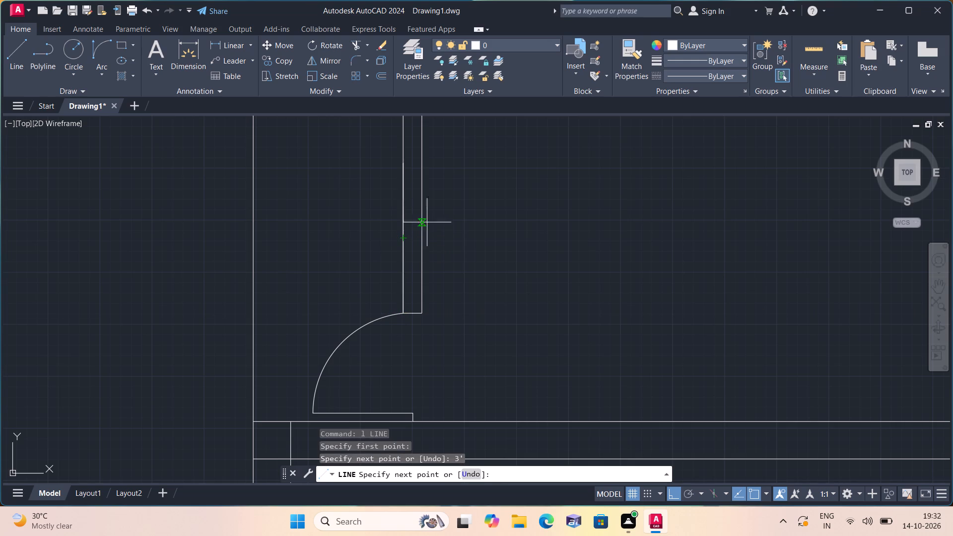
{"action": "left_click", "coordinate": [419, 162]}
{"action": "key", "text": "space"}
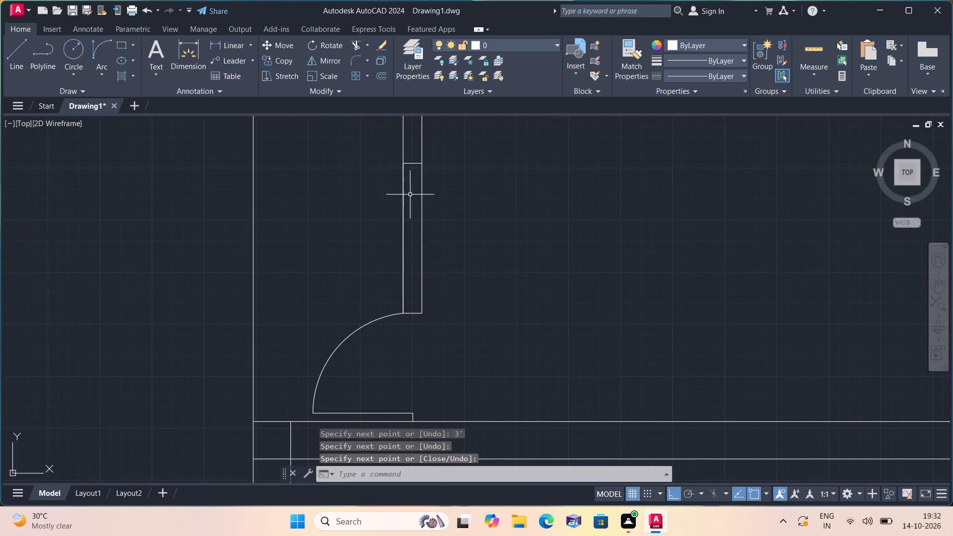
{"action": "left_click", "coordinate": [404, 194]}
{"action": "key", "text": "Delete"}
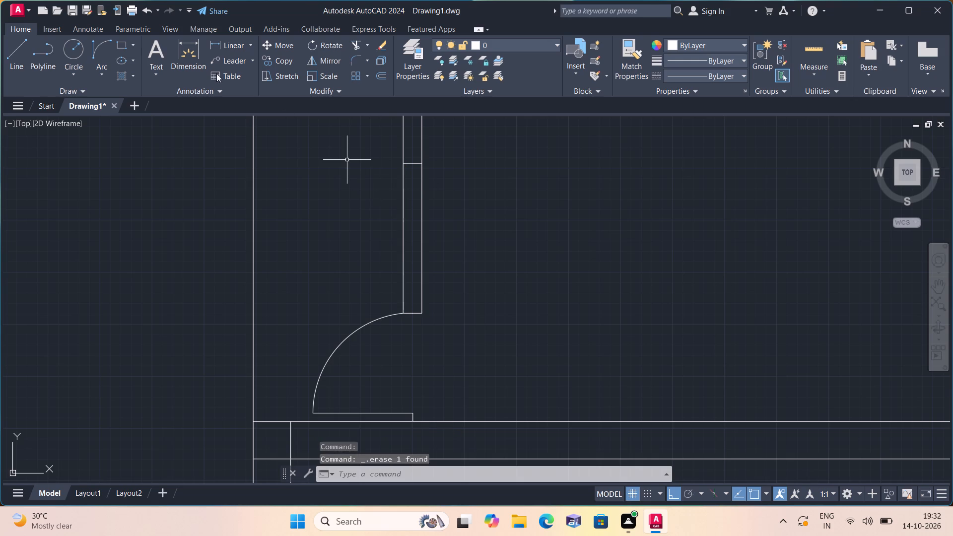
Add a linear dimension along the partition's near face, from the new cross line to the top of the door opening.
{"action": "left_click", "coordinate": [235, 46]}
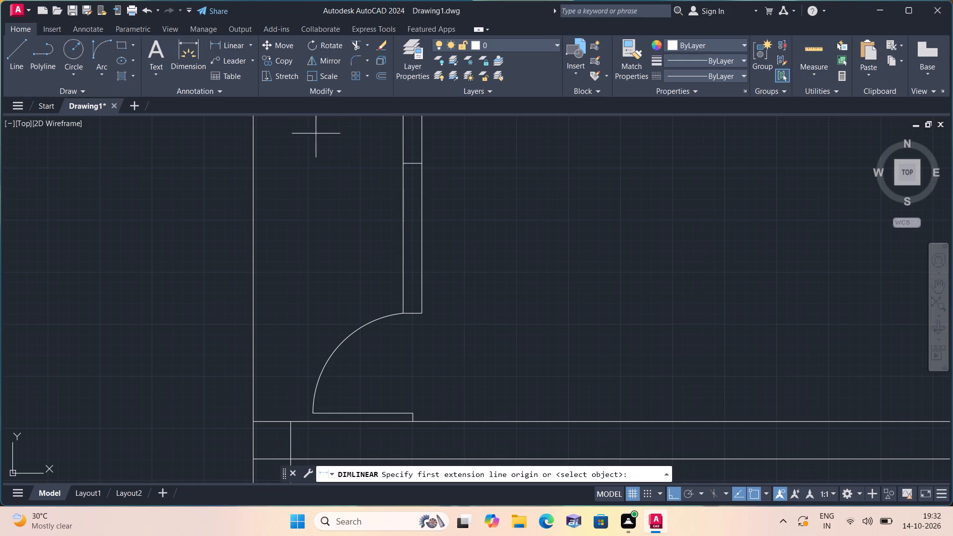
{"action": "left_click", "coordinate": [401, 166]}
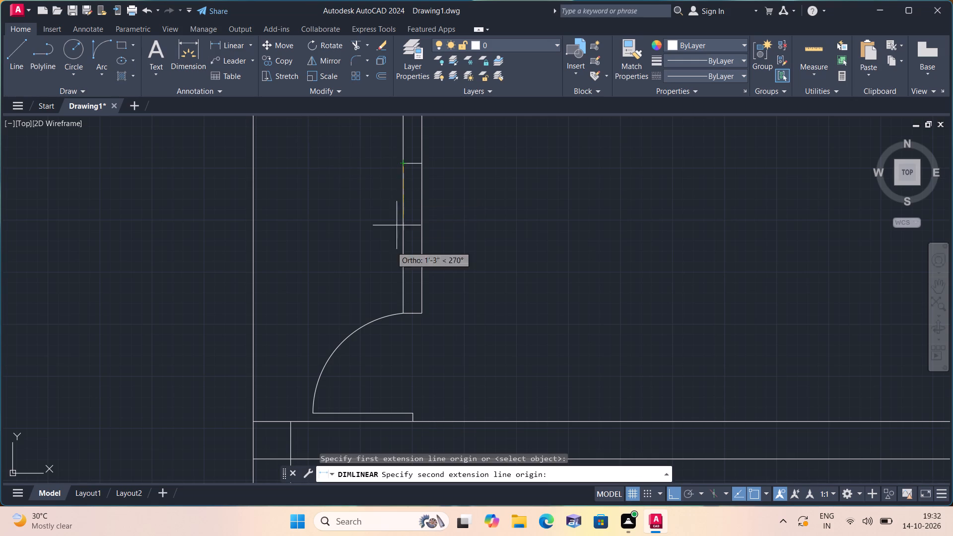
{"action": "left_click", "coordinate": [402, 310]}
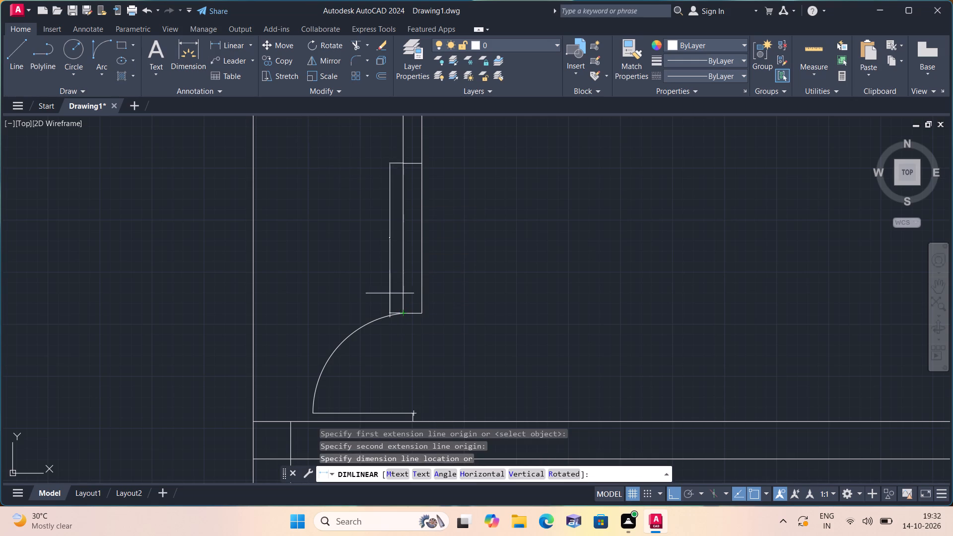
{"action": "left_click", "coordinate": [382, 286]}
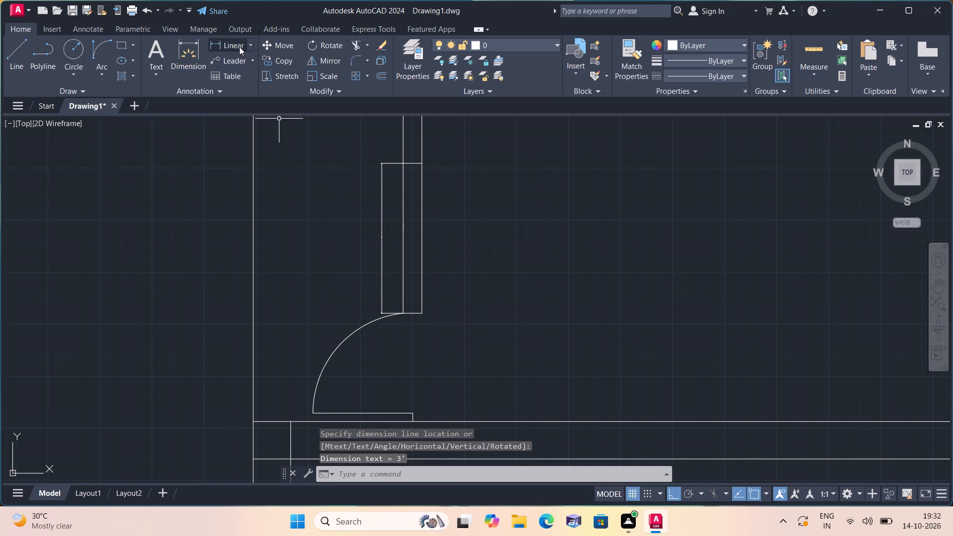
Add a horizontal linear dimension below the small room, from the outer wall's inner face to the partition's near face.
{"action": "left_click", "coordinate": [239, 47]}
{"action": "scroll", "coordinate": [295, 220], "scroll_direction": "down", "scroll_amount": 2}
{"action": "middle_click_drag", "start_coordinate": [311, 230], "coordinate": [365, 371]}
{"action": "scroll", "coordinate": [360, 278], "scroll_direction": "up", "scroll_amount": 1}
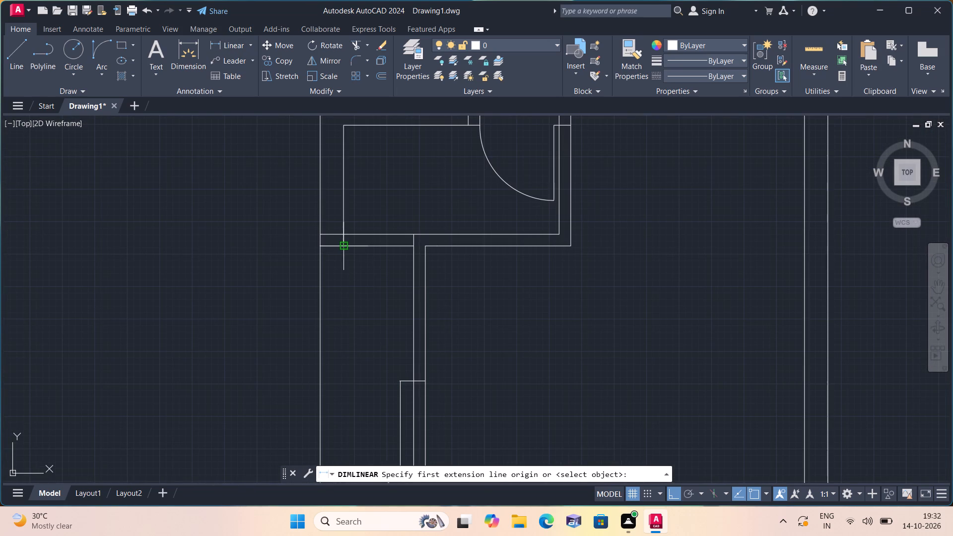
{"action": "left_click", "coordinate": [345, 249]}
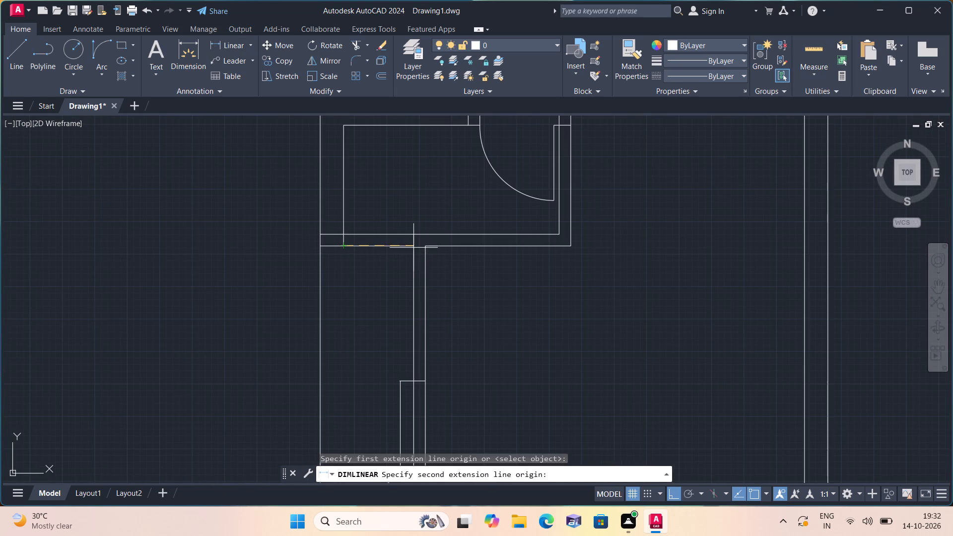
{"action": "left_click", "coordinate": [415, 247]}
{"action": "left_click", "coordinate": [399, 271]}
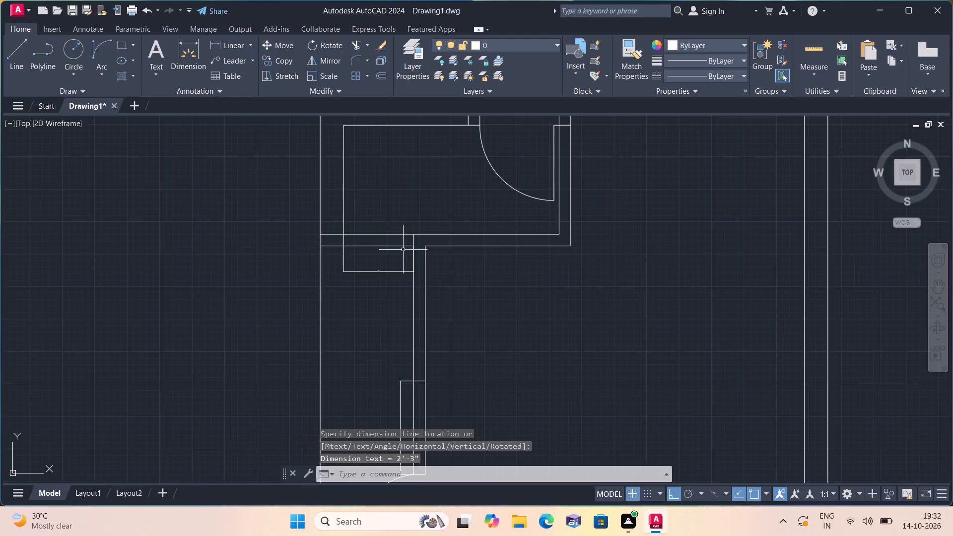
Draw a 2" jamb up from the long horizontal wall along the western central wall's outer face and a 3' door leaf westward.
{"action": "scroll", "coordinate": [403, 250], "scroll_direction": "down", "scroll_amount": 3}
{"action": "scroll", "coordinate": [479, 300], "scroll_direction": "up", "scroll_amount": 1}
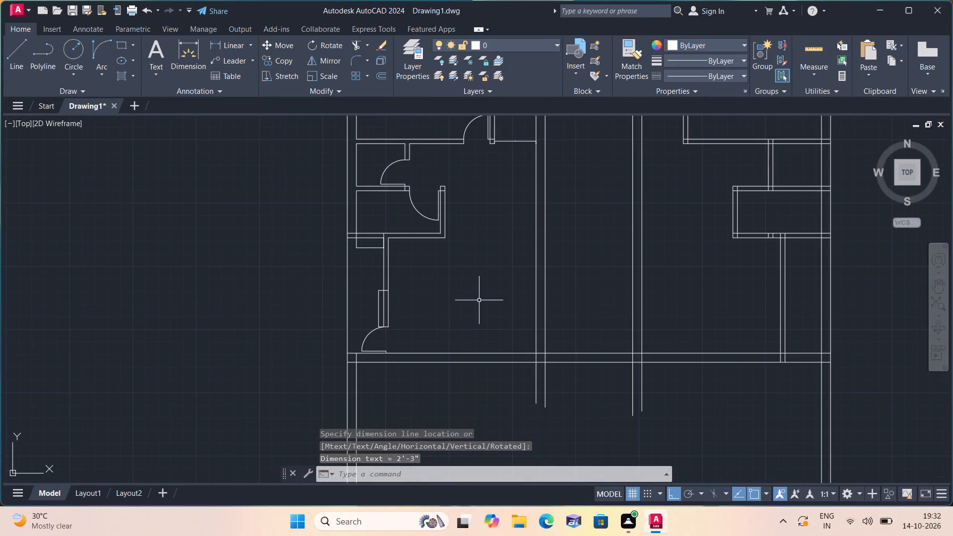
{"action": "middle_click_drag", "start_coordinate": [477, 298], "coordinate": [427, 256]}
{"action": "scroll", "coordinate": [427, 256], "scroll_direction": "down", "scroll_amount": 1}
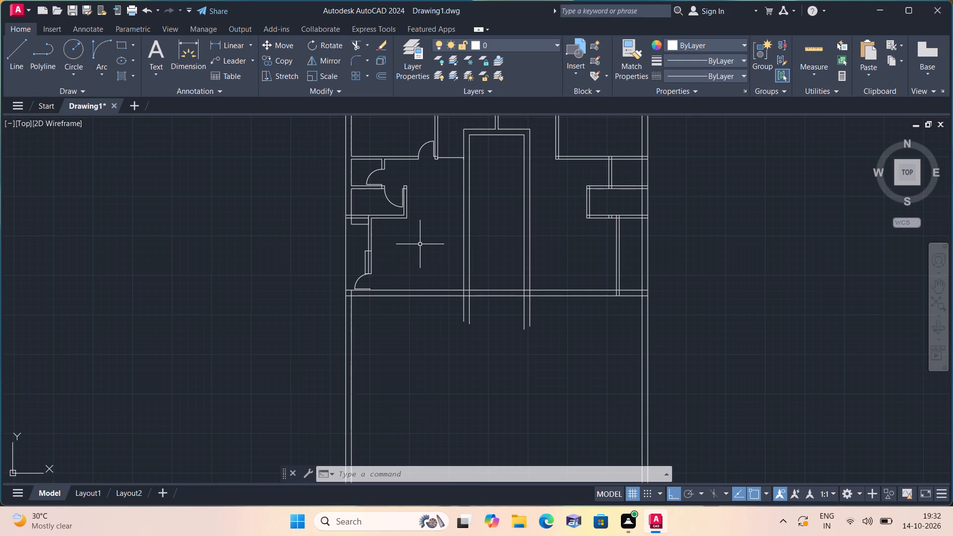
{"action": "scroll", "coordinate": [444, 260], "scroll_direction": "up", "scroll_amount": 1}
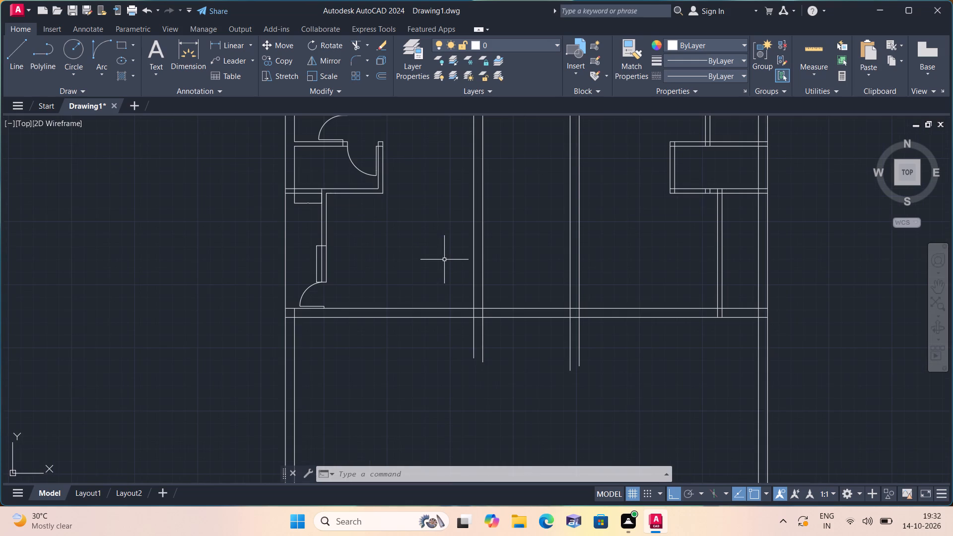
{"action": "type", "text": "l"}
{"action": "key", "text": "space"}
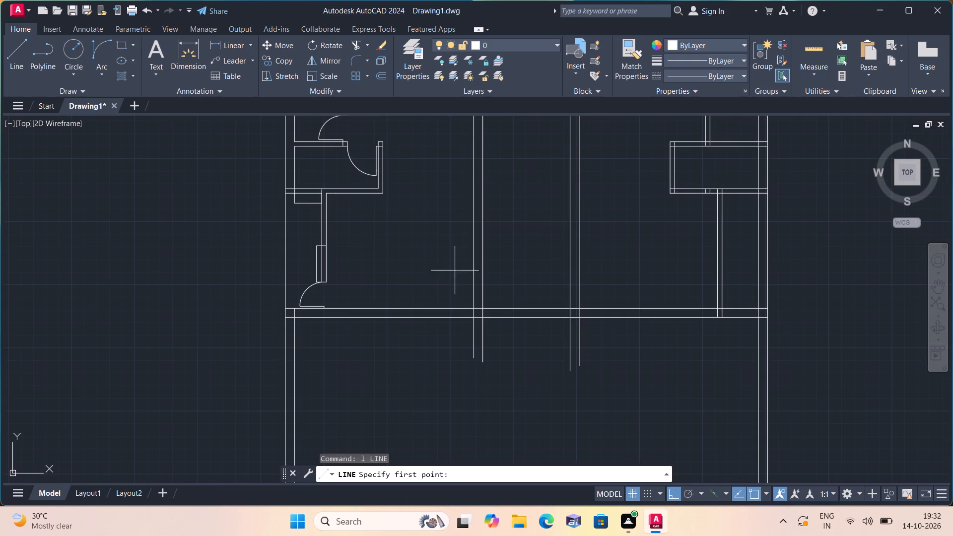
{"action": "left_click", "coordinate": [474, 311]}
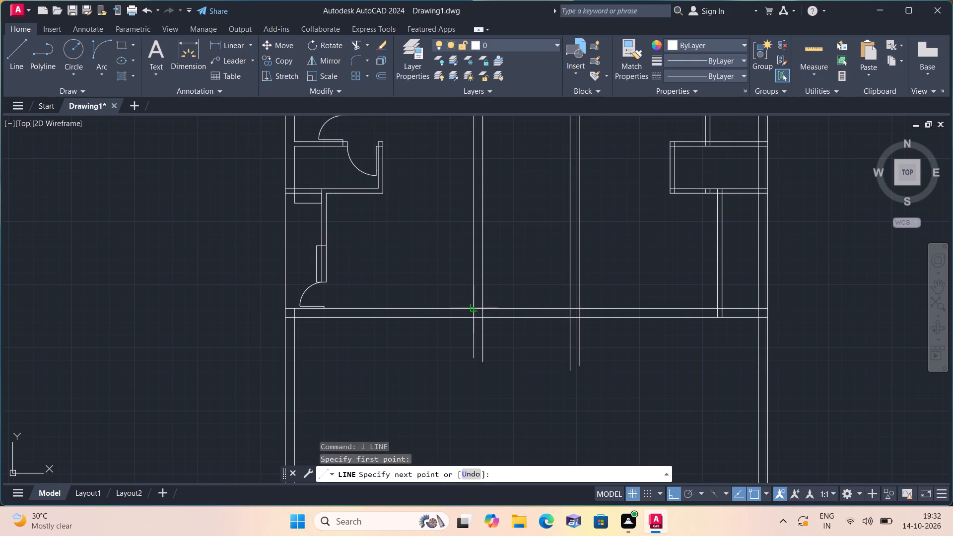
{"action": "type", "text": "2\""}
{"action": "key", "text": "space"}
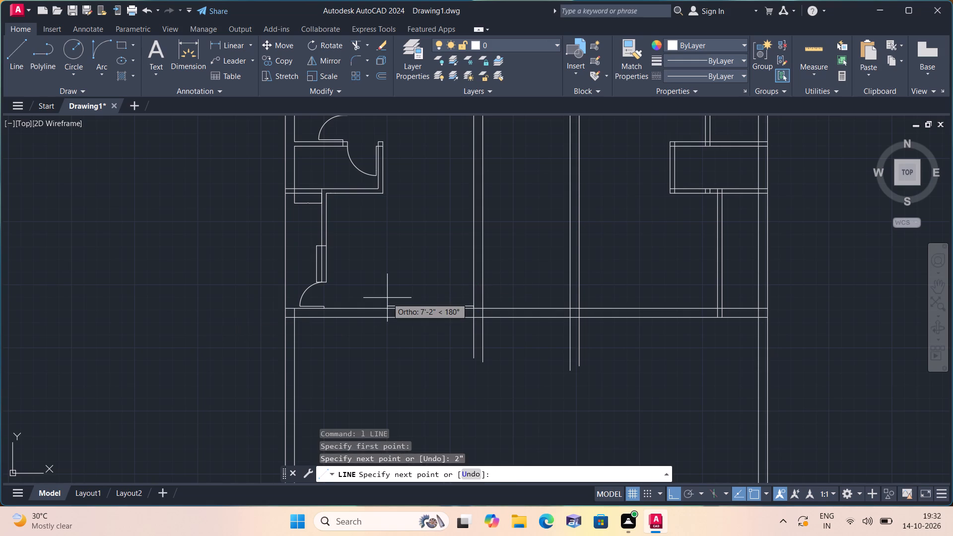
{"action": "key", "text": "3"}
{"action": "key", "text": "apostrophe"}
{"action": "key", "text": "space"}
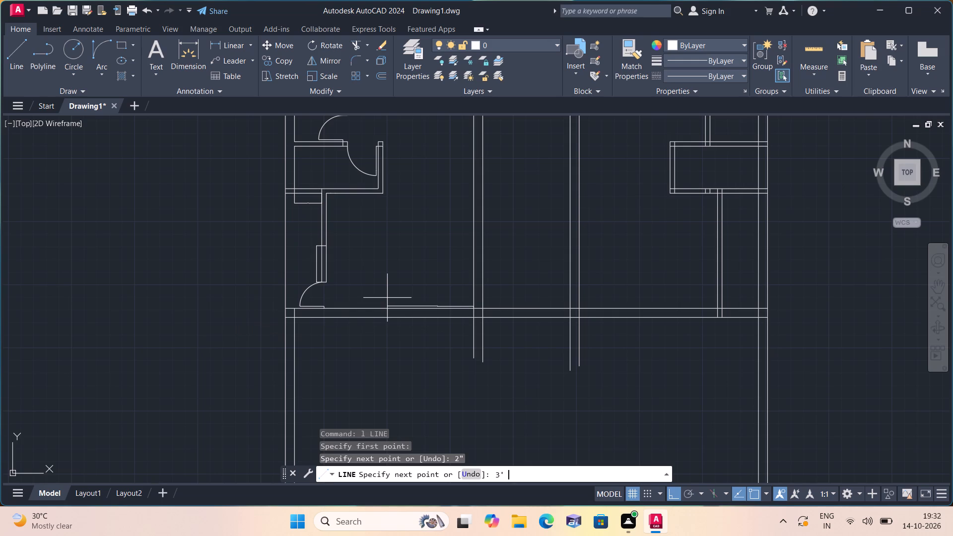
{"action": "key", "text": "Escape"}
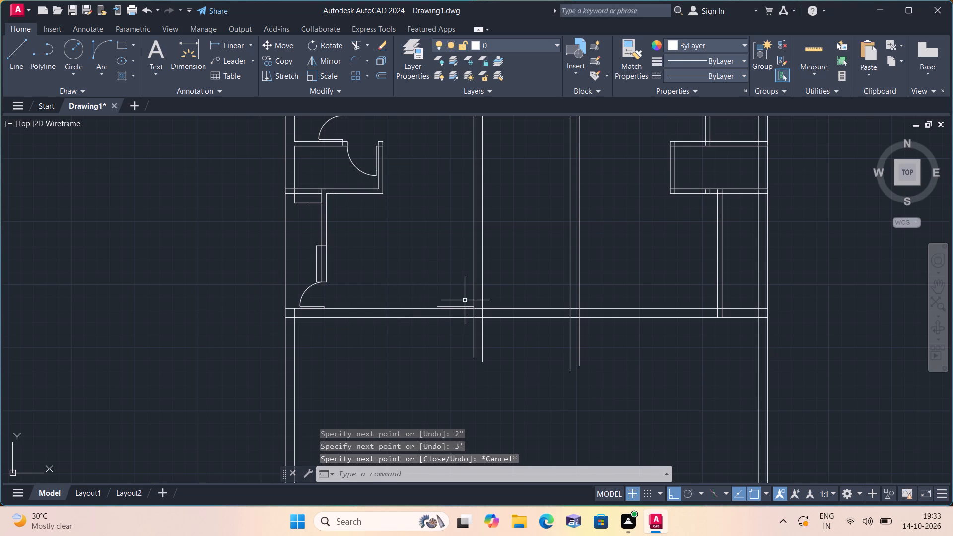
Erase the 2" jamb line that overlaps the central wall's face.
{"action": "scroll", "coordinate": [472, 305], "scroll_direction": "up", "scroll_amount": 5}
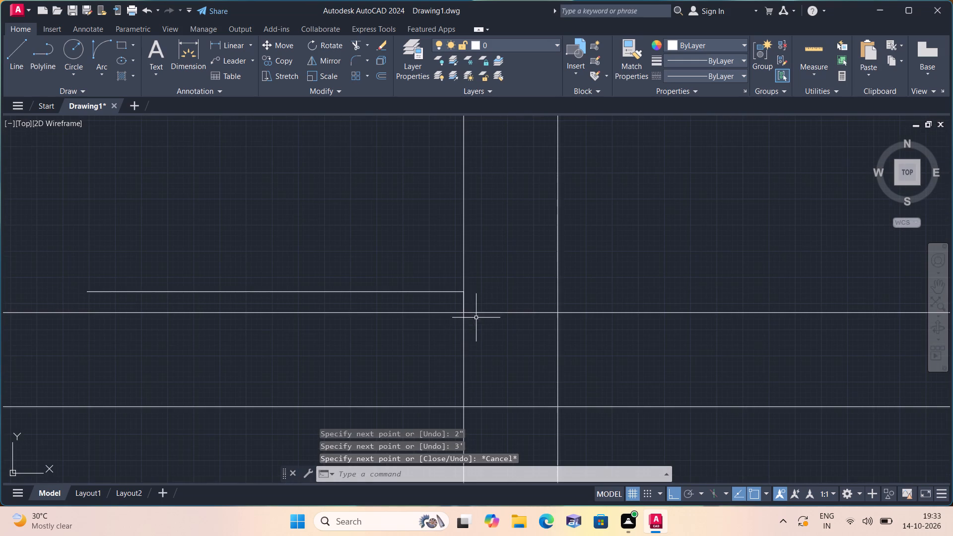
{"action": "left_click", "coordinate": [464, 309]}
{"action": "key", "text": "Delete"}
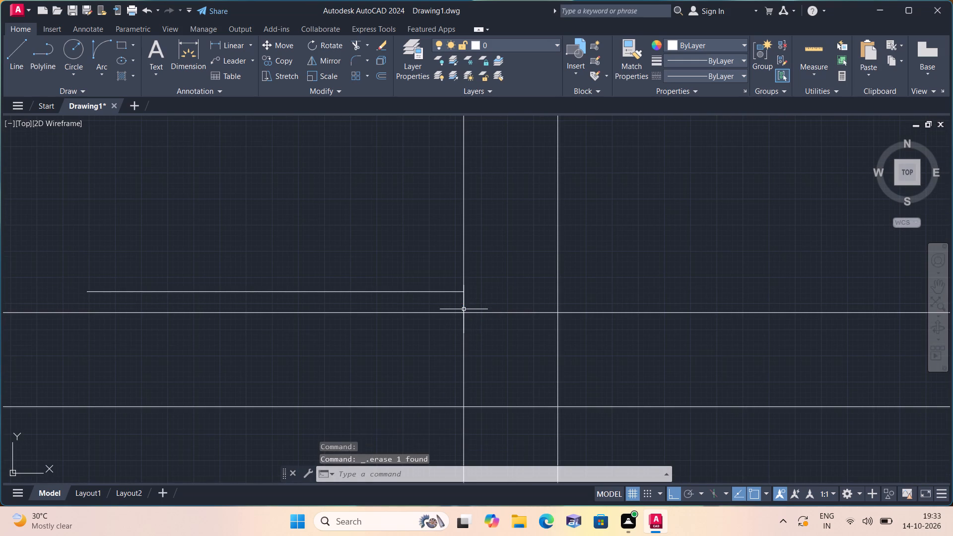
Draw a 3' line up from the leaf's hinge end and close the opening with a line across both central wall faces.
{"action": "scroll", "coordinate": [464, 309], "scroll_direction": "down", "scroll_amount": 2}
{"action": "type", "text": "l"}
{"action": "key", "text": "space"}
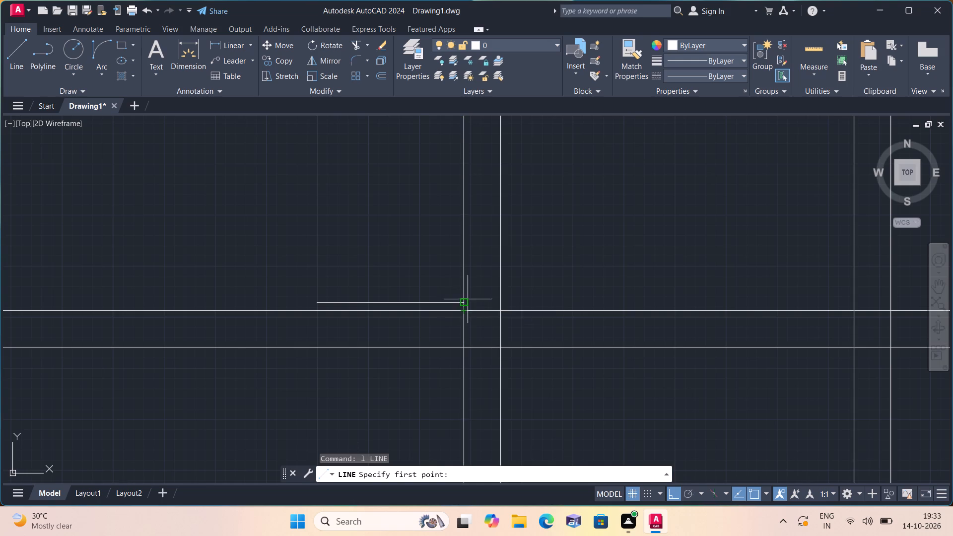
{"action": "left_click", "coordinate": [465, 302]}
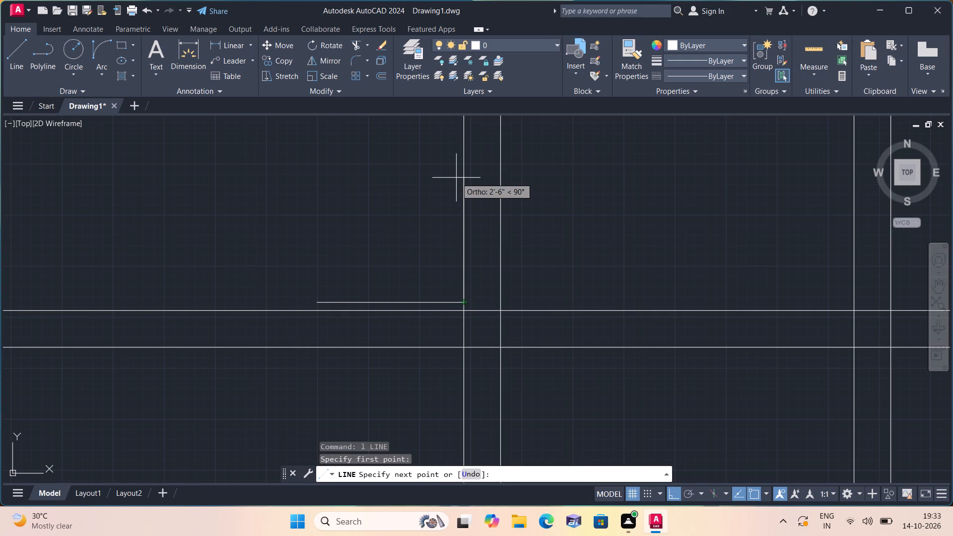
{"action": "key", "text": "2"}
{"action": "key", "text": "BackSpace"}
{"action": "type", "text": "3'"}
{"action": "key", "text": "space"}
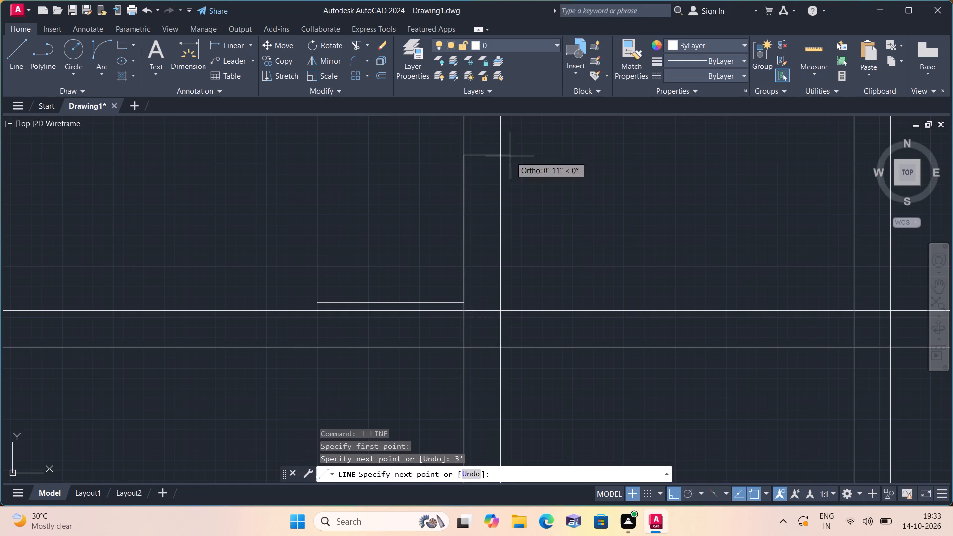
{"action": "left_click", "coordinate": [502, 156]}
{"action": "key", "text": "space"}
Trim the central wall's face lines and the 3' guide line out of the door opening.
{"action": "type", "text": "trim"}
{"action": "key", "text": "space"}
{"action": "left_click", "coordinate": [555, 194]}
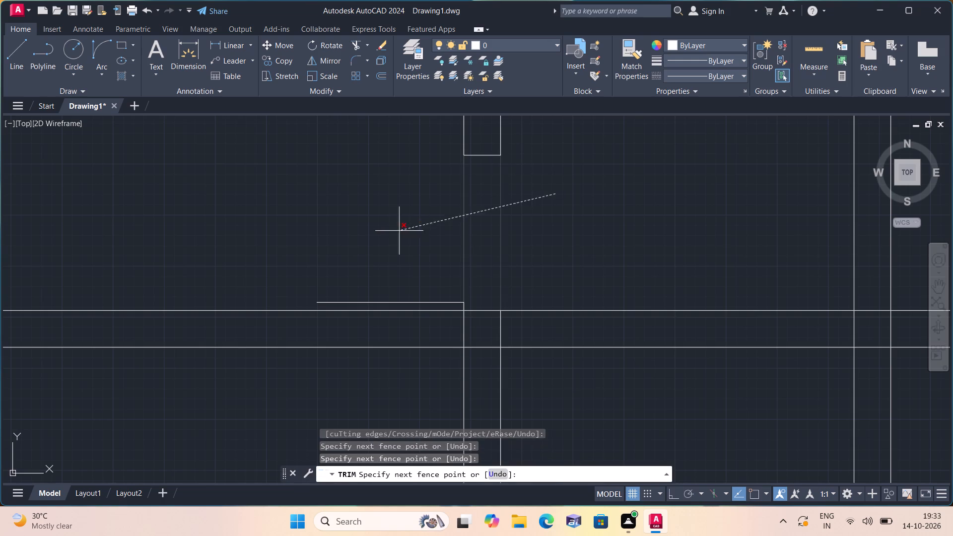
{"action": "left_click", "coordinate": [372, 231]}
{"action": "scroll", "coordinate": [372, 231], "scroll_direction": "down", "scroll_amount": 2}
{"action": "key", "text": "Escape"}
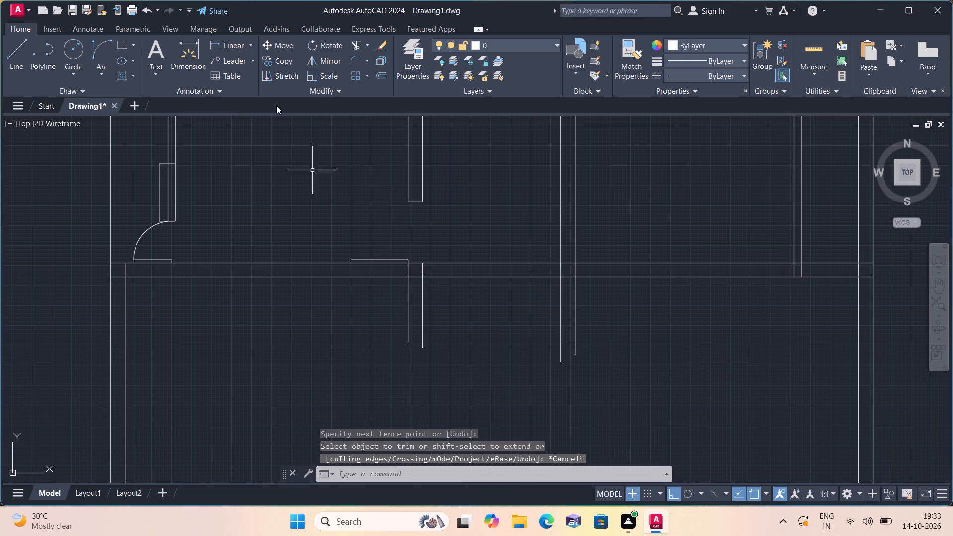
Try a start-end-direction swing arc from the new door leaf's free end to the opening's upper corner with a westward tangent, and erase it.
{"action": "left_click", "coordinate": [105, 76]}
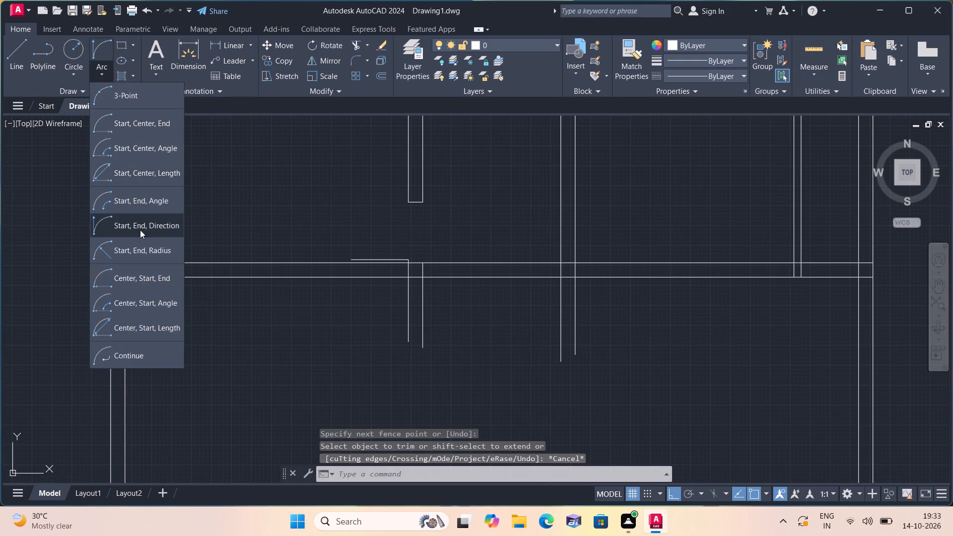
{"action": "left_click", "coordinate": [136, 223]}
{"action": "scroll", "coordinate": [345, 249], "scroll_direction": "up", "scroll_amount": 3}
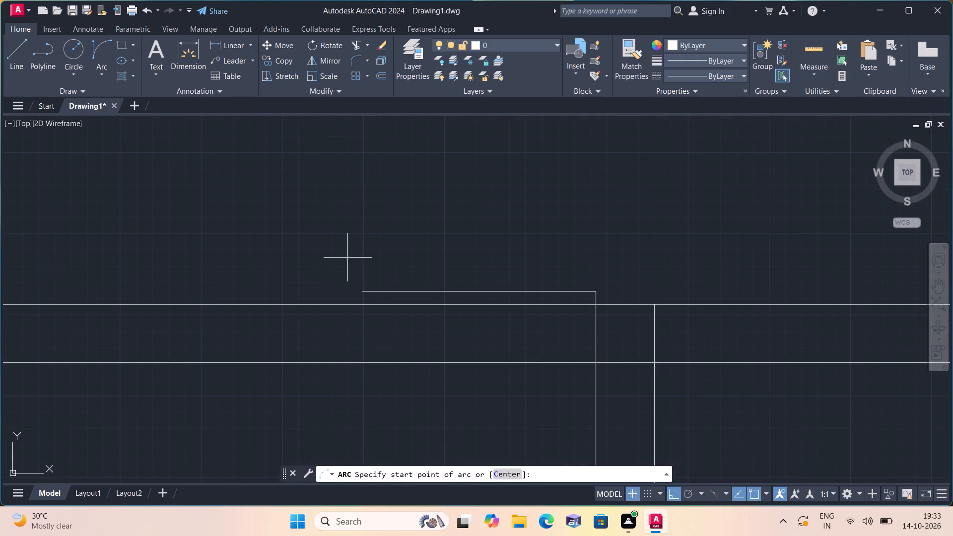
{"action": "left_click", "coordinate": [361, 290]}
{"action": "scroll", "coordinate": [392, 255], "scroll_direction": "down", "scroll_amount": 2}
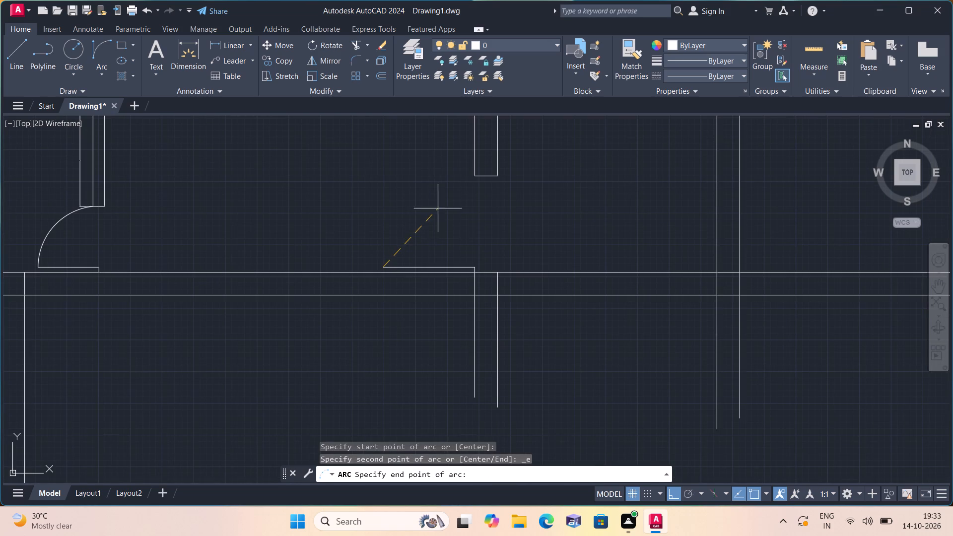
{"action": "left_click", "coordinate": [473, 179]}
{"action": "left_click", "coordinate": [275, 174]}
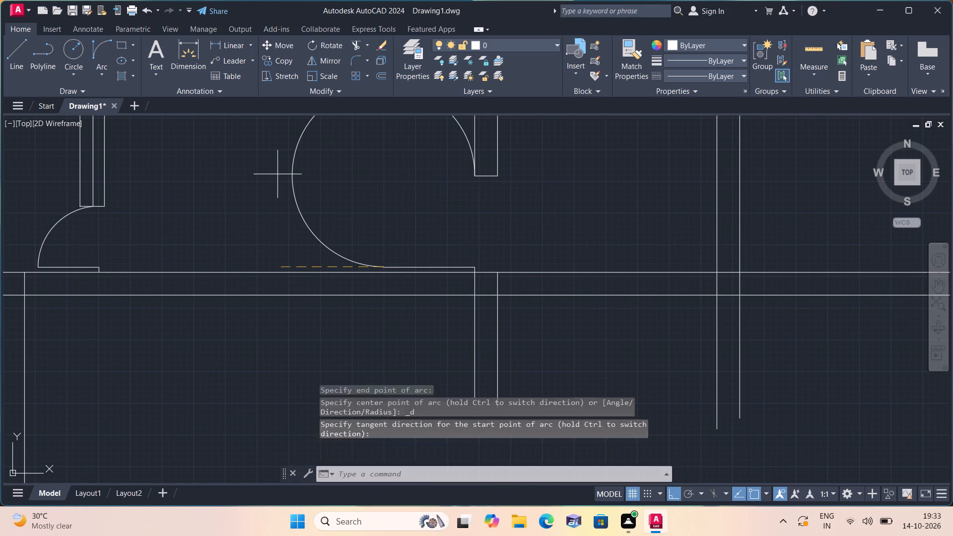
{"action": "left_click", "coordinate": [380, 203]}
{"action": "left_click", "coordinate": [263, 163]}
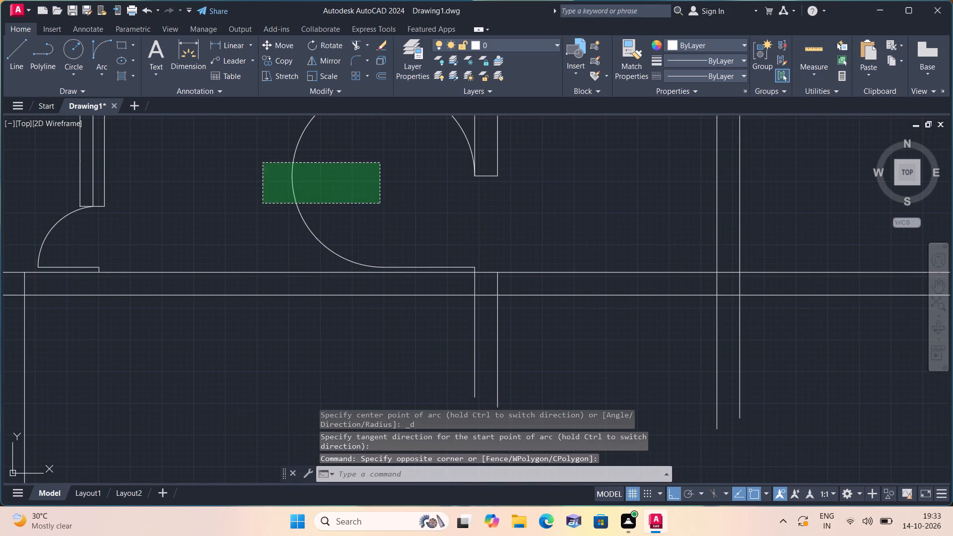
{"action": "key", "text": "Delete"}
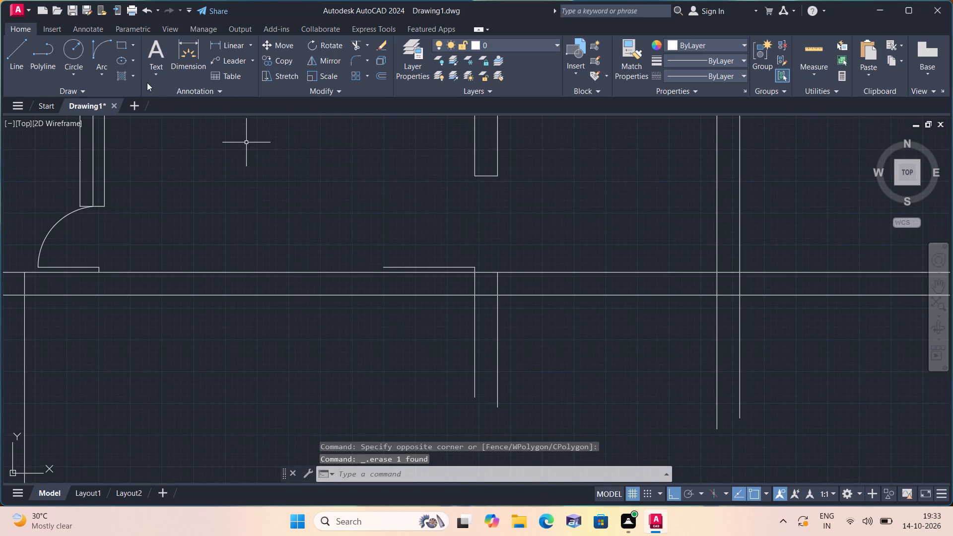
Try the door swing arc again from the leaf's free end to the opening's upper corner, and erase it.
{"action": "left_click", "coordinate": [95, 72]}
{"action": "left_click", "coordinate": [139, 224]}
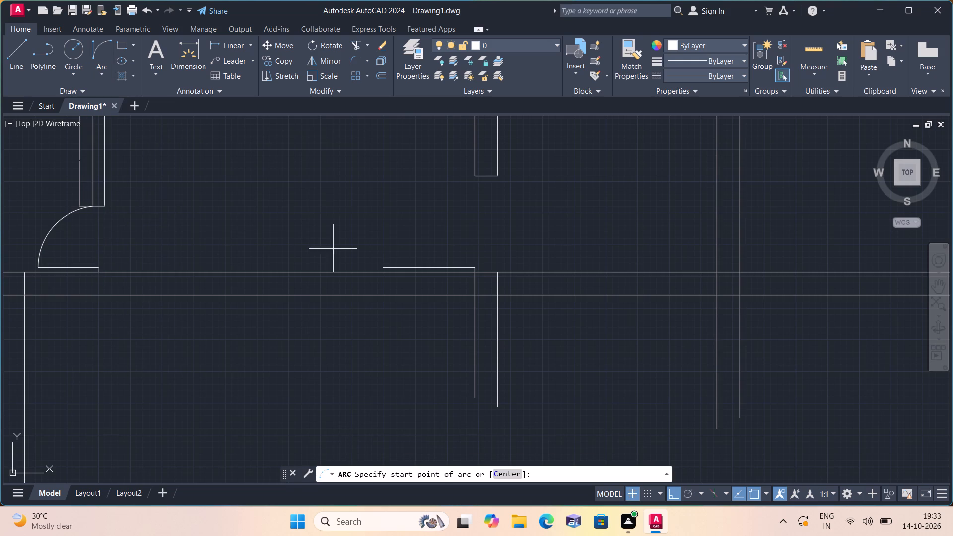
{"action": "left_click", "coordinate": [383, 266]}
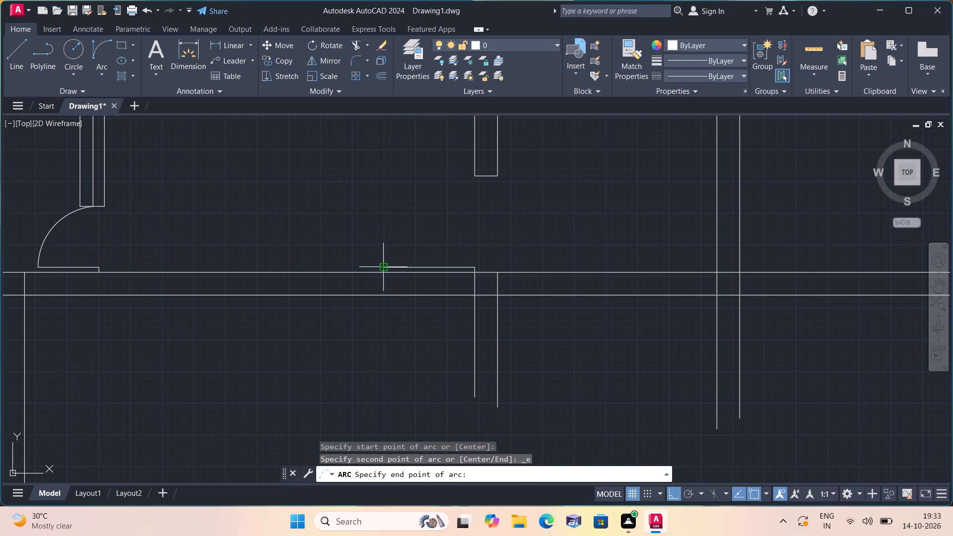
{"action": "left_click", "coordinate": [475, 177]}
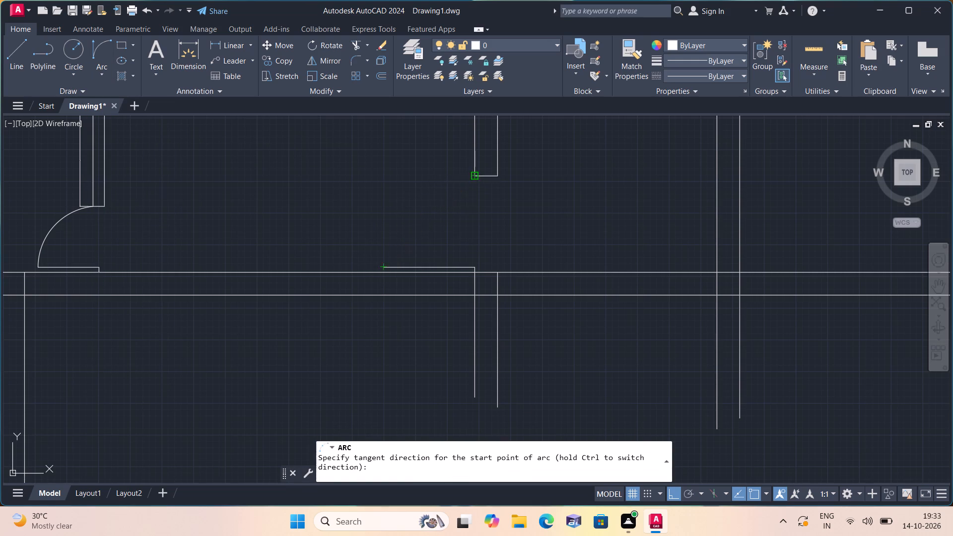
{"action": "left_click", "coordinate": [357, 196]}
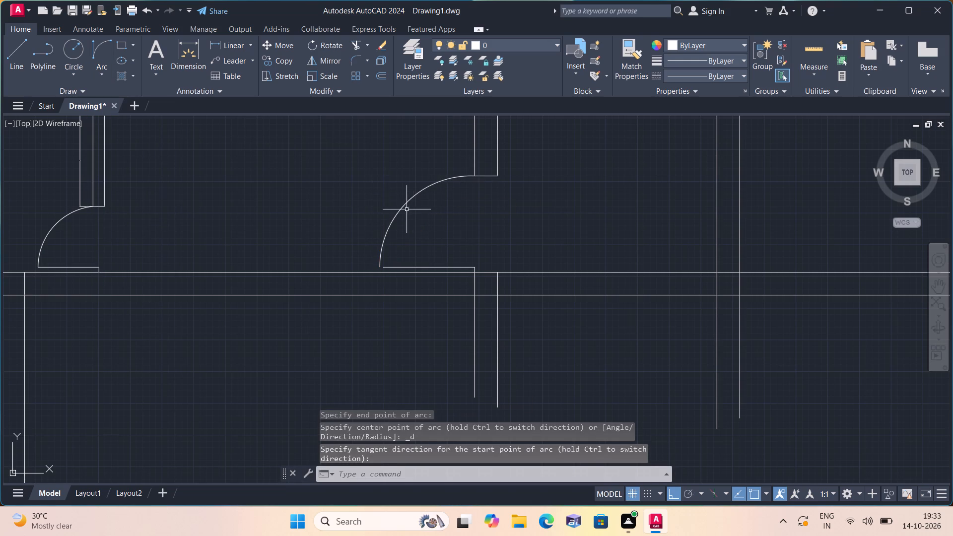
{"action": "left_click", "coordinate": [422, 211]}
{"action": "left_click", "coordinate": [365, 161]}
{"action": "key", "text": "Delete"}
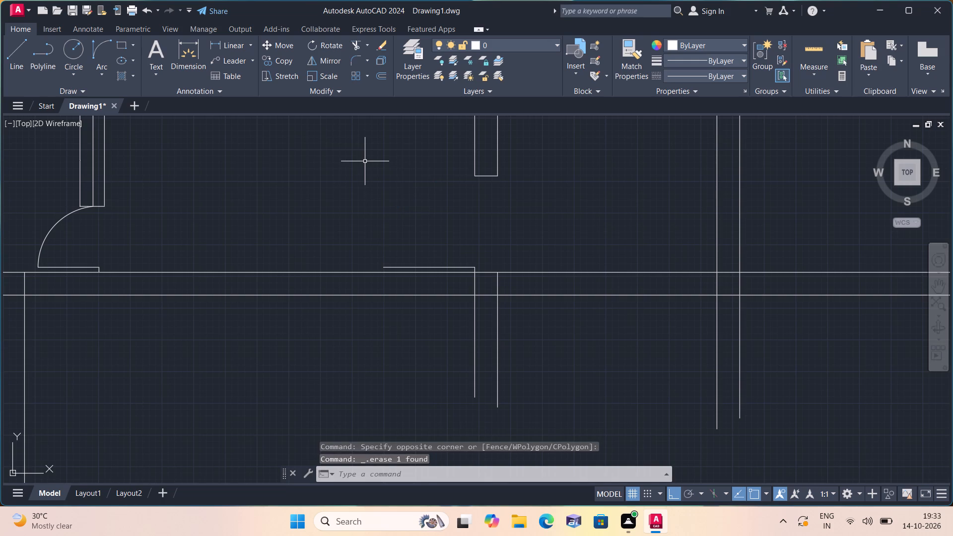
Draw the door swing with a start-end-direction arc from the leaf's free end to the opening's upper outer corner, tangent straight up.
{"action": "left_click", "coordinate": [100, 74]}
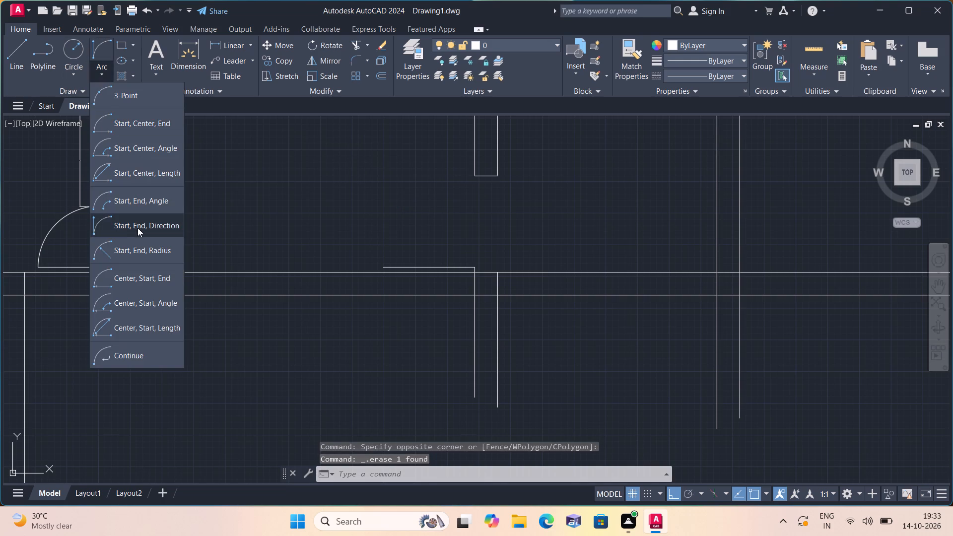
{"action": "left_click", "coordinate": [137, 224]}
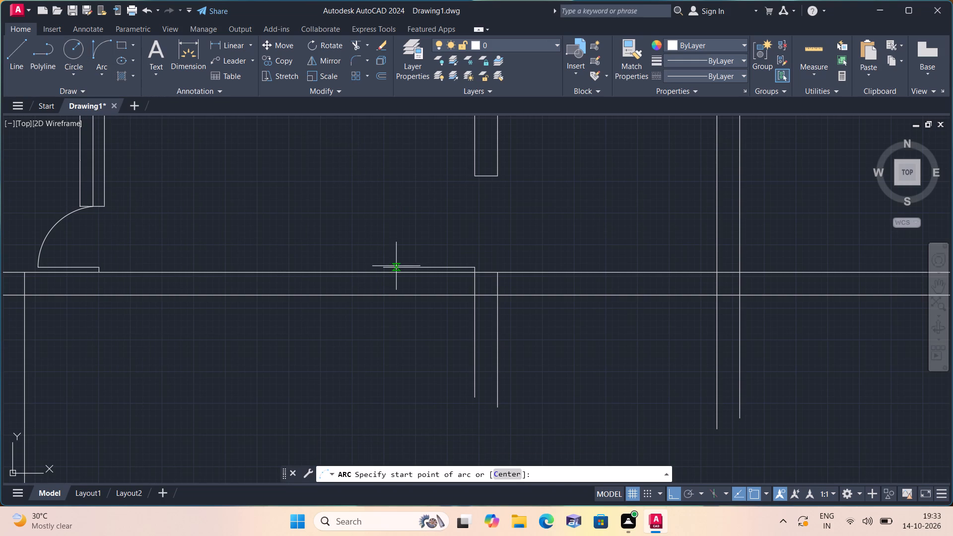
{"action": "left_click", "coordinate": [381, 269]}
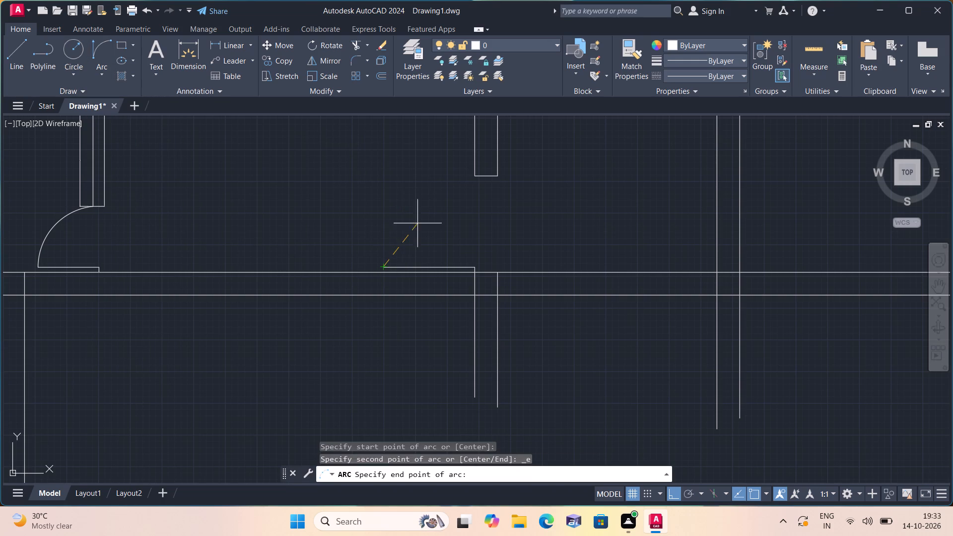
{"action": "left_click", "coordinate": [474, 179]}
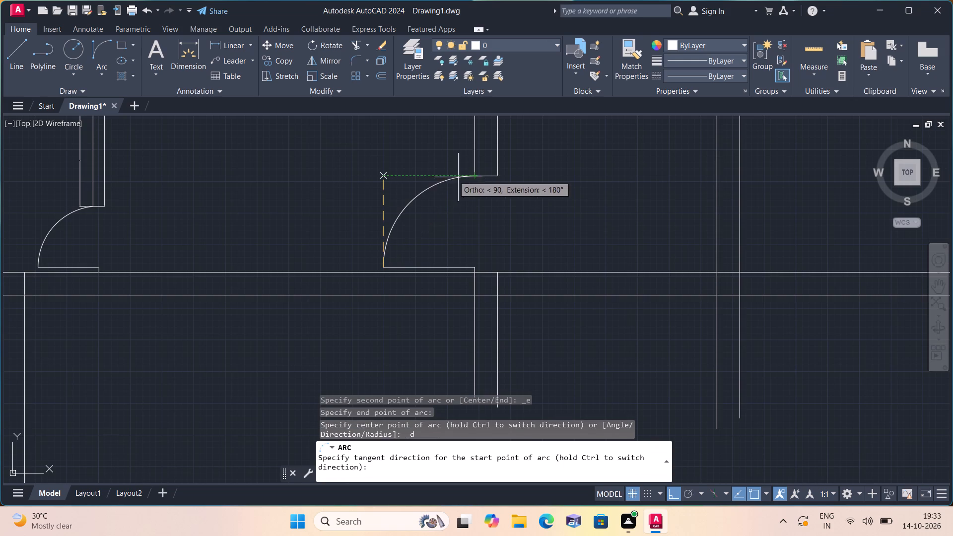
{"action": "left_click", "coordinate": [414, 170]}
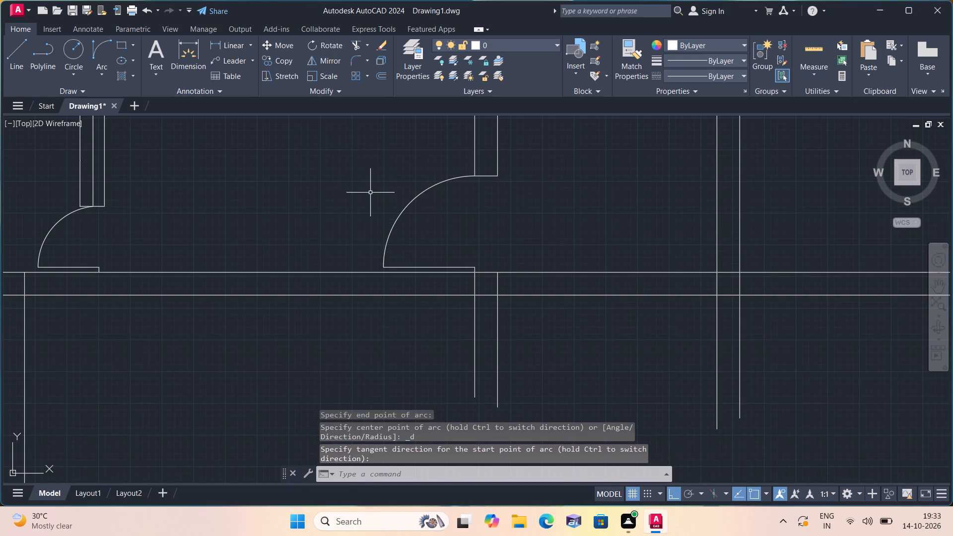
Examine the floor plan around the western rooms, the new door and the area below the long horizontal wall.
{"action": "scroll", "coordinate": [370, 193], "scroll_direction": "down", "scroll_amount": 2}
{"action": "middle_click_drag", "start_coordinate": [370, 193], "coordinate": [388, 347]}
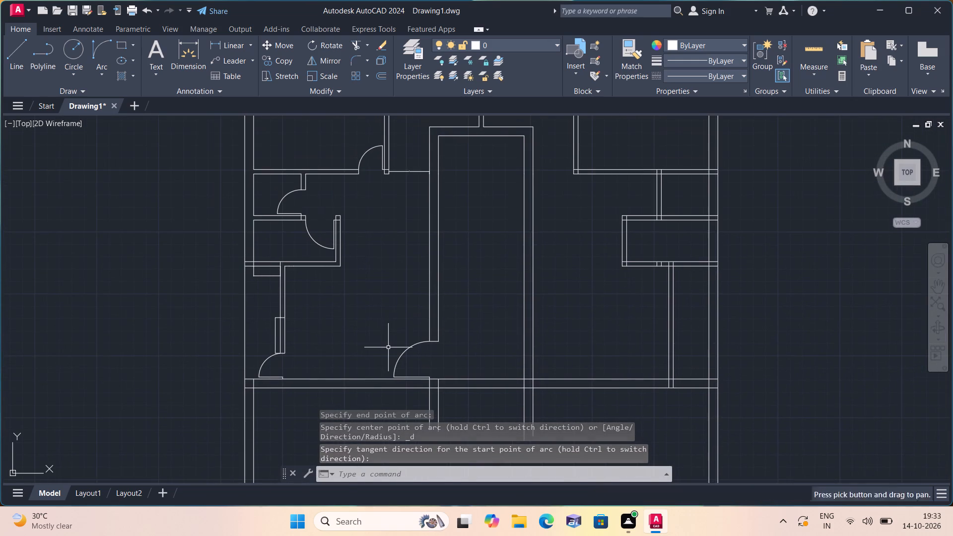
{"action": "scroll", "coordinate": [371, 291], "scroll_direction": "down", "scroll_amount": 1}
{"action": "middle_click_drag", "start_coordinate": [371, 291], "coordinate": [367, 313]}
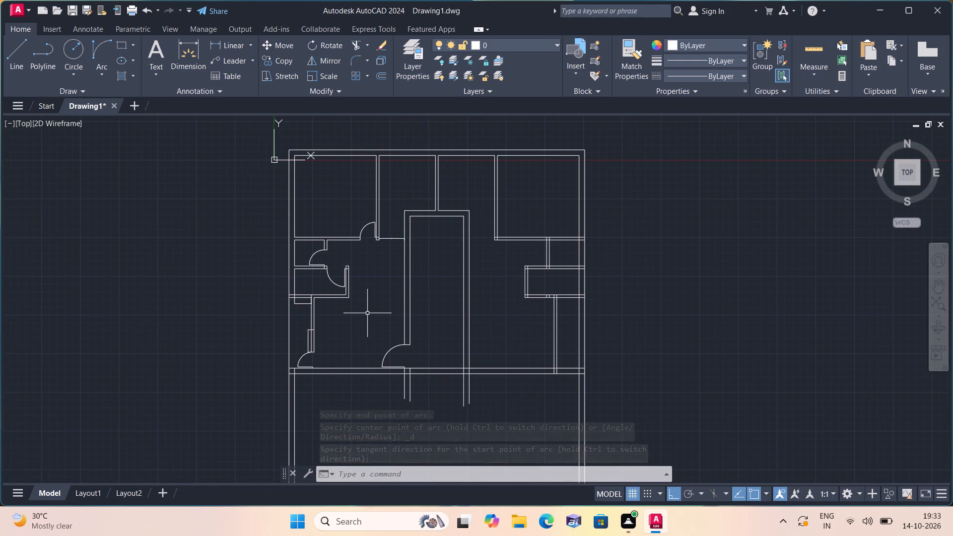
{"action": "scroll", "coordinate": [370, 253], "scroll_direction": "up", "scroll_amount": 2}
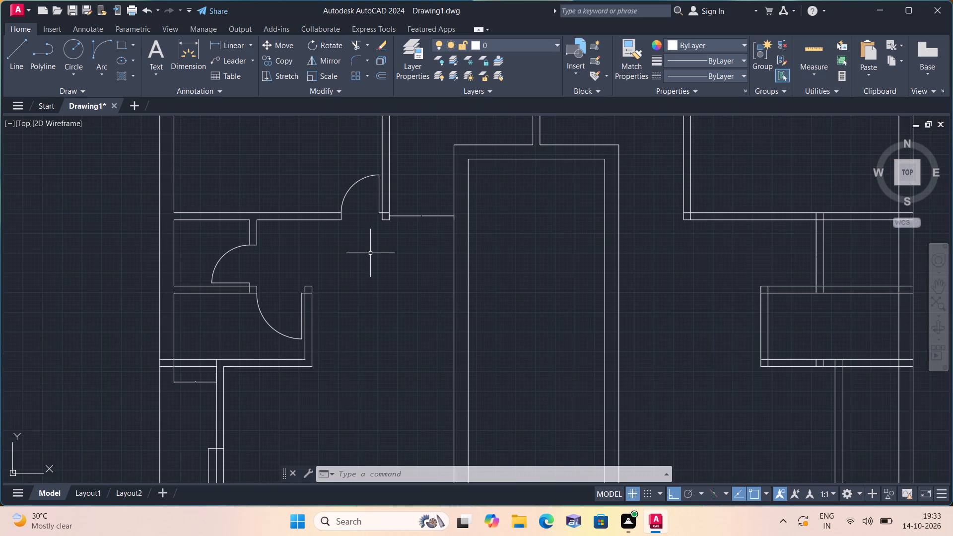
{"action": "middle_click_drag", "start_coordinate": [382, 303], "coordinate": [380, 241]}
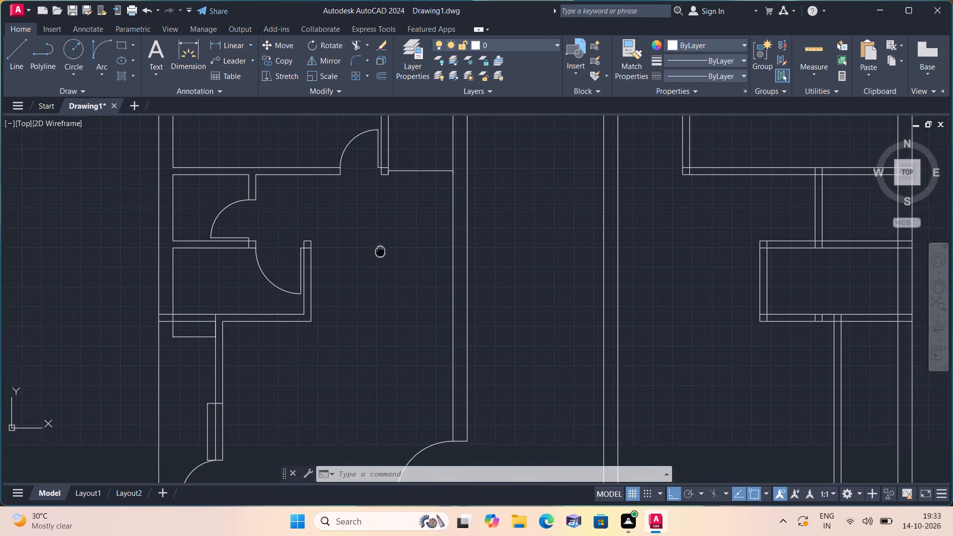
{"action": "scroll", "coordinate": [386, 291], "scroll_direction": "down", "scroll_amount": 1}
{"action": "middle_click_drag", "start_coordinate": [383, 284], "coordinate": [380, 218]}
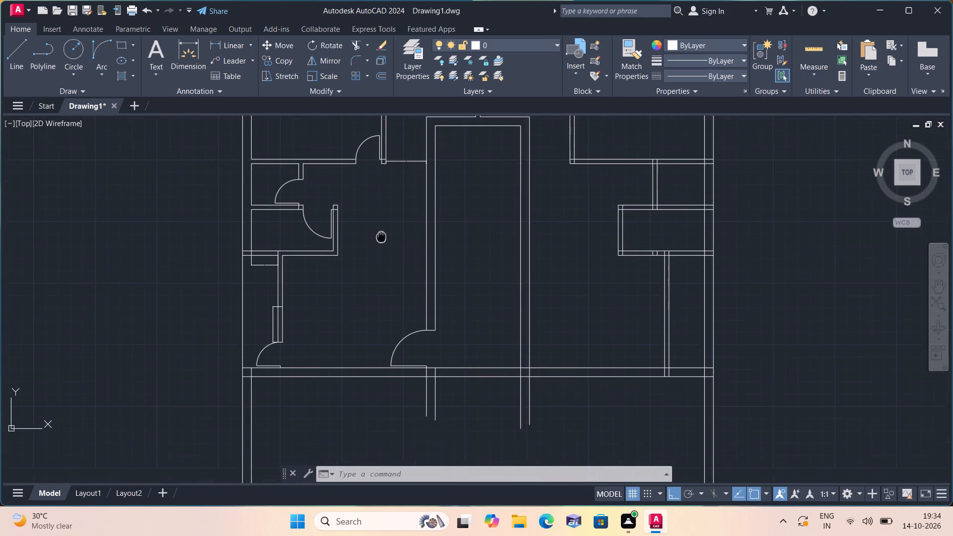
{"action": "middle_click_drag", "start_coordinate": [380, 218], "coordinate": [378, 202]}
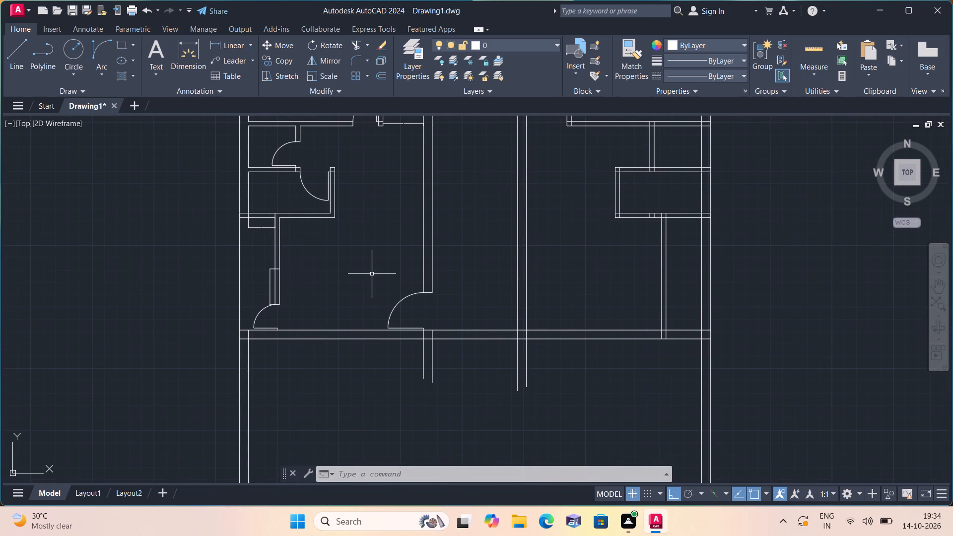
{"action": "middle_click_drag", "start_coordinate": [370, 272], "coordinate": [371, 198]}
{"action": "scroll", "coordinate": [371, 198], "scroll_direction": "up", "scroll_amount": 1}
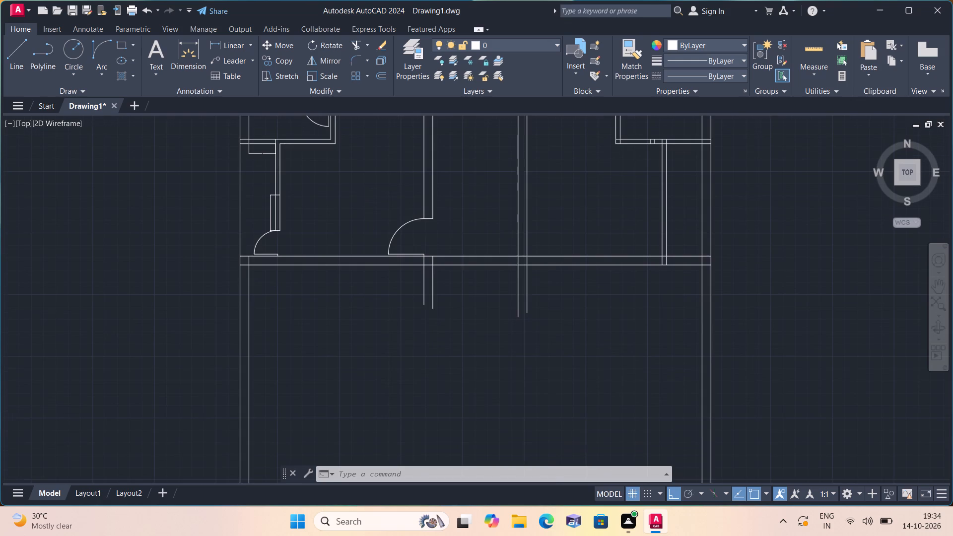
{"action": "scroll", "coordinate": [379, 202], "scroll_direction": "down", "scroll_amount": 1}
{"action": "middle_click_drag", "start_coordinate": [377, 202], "coordinate": [358, 162]}
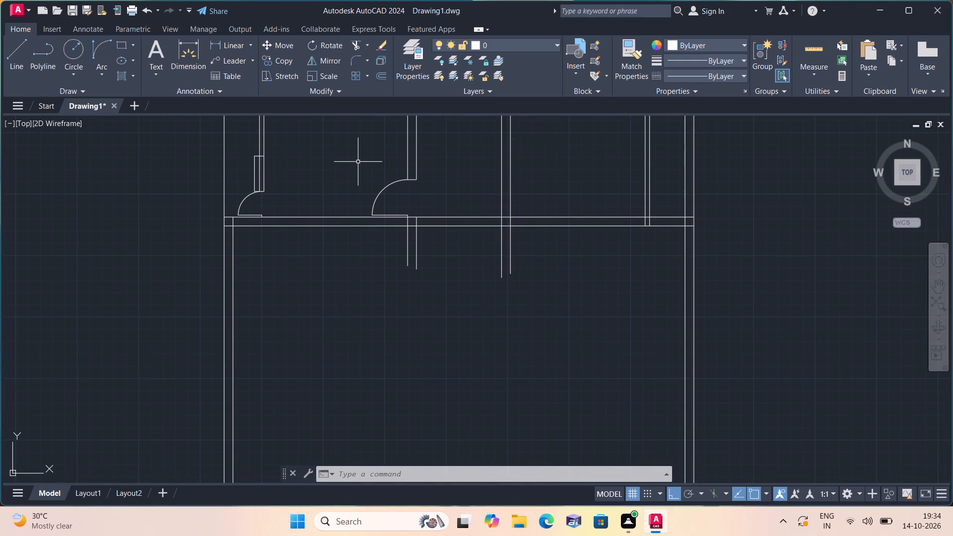
Extend the lower face line of the small western room's bottom partition east to the western central wall.
{"action": "middle_click_drag", "start_coordinate": [357, 173], "coordinate": [337, 247]}
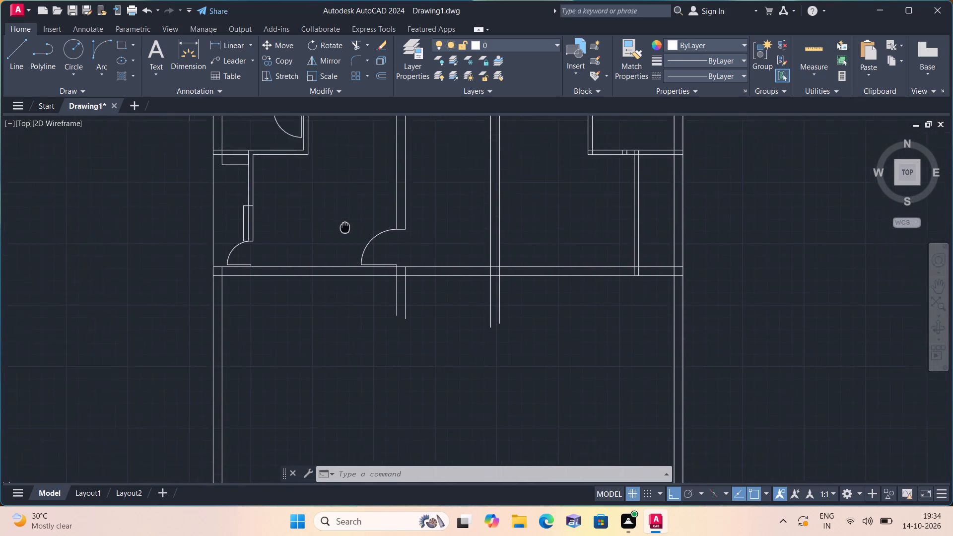
{"action": "middle_click_drag", "start_coordinate": [337, 247], "coordinate": [336, 251]}
{"action": "middle_click_drag", "start_coordinate": [334, 226], "coordinate": [328, 291]}
{"action": "type", "text": "exte"}
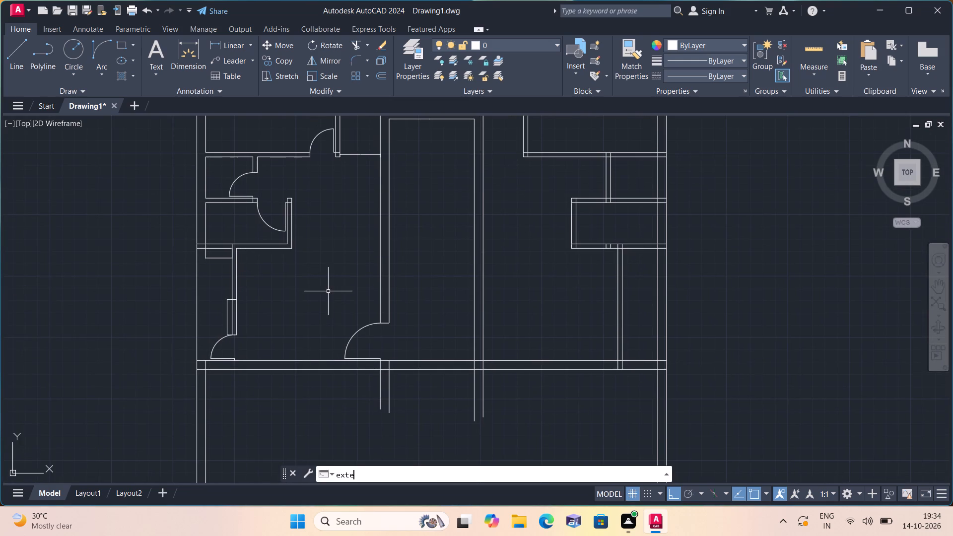
{"action": "key", "text": "space"}
{"action": "scroll", "coordinate": [282, 247], "scroll_direction": "up", "scroll_amount": 1}
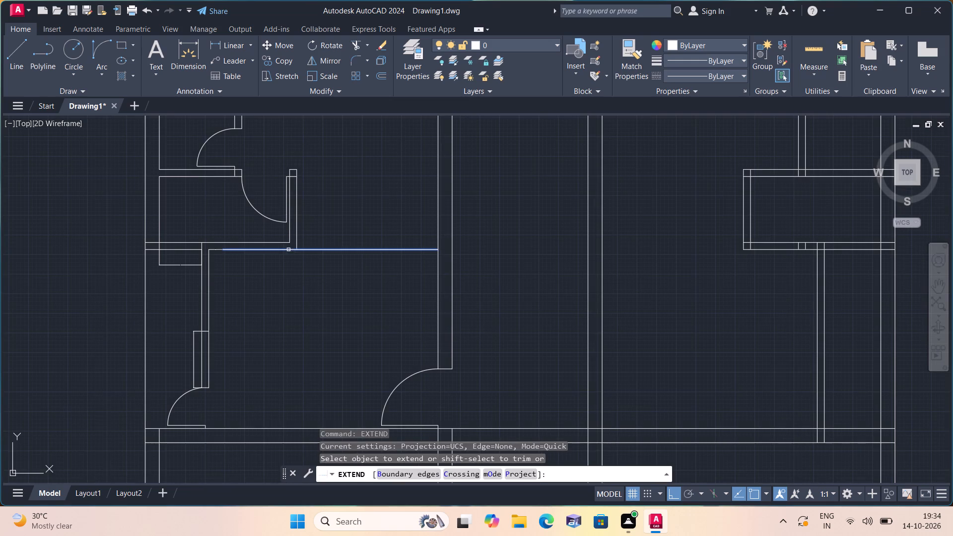
{"action": "left_click", "coordinate": [293, 249]}
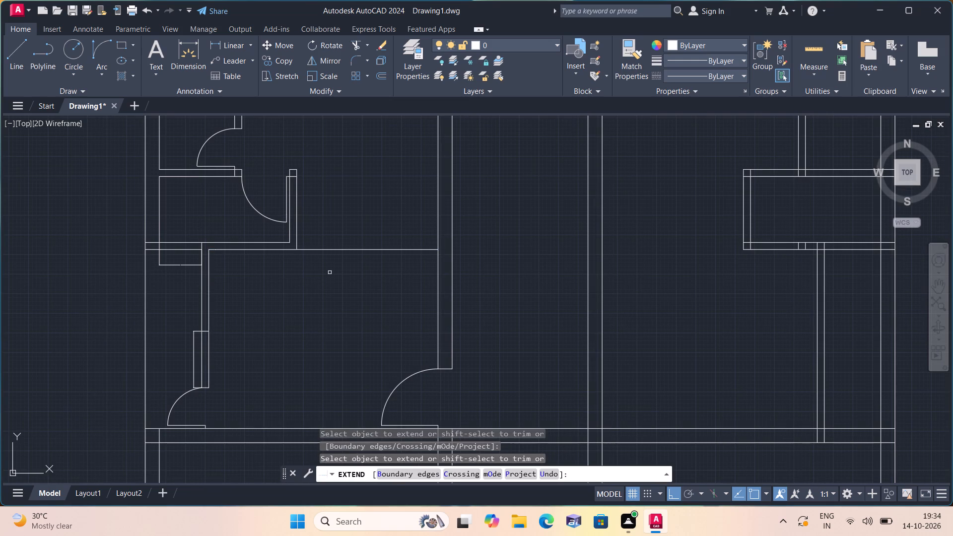
{"action": "key", "text": "Escape"}
Offset the extended partition line 4.5" upward to form the partition's second face.
{"action": "type", "text": "off"}
{"action": "key", "text": "space"}
{"action": "type", "text": "4.5\""}
{"action": "key", "text": "space"}
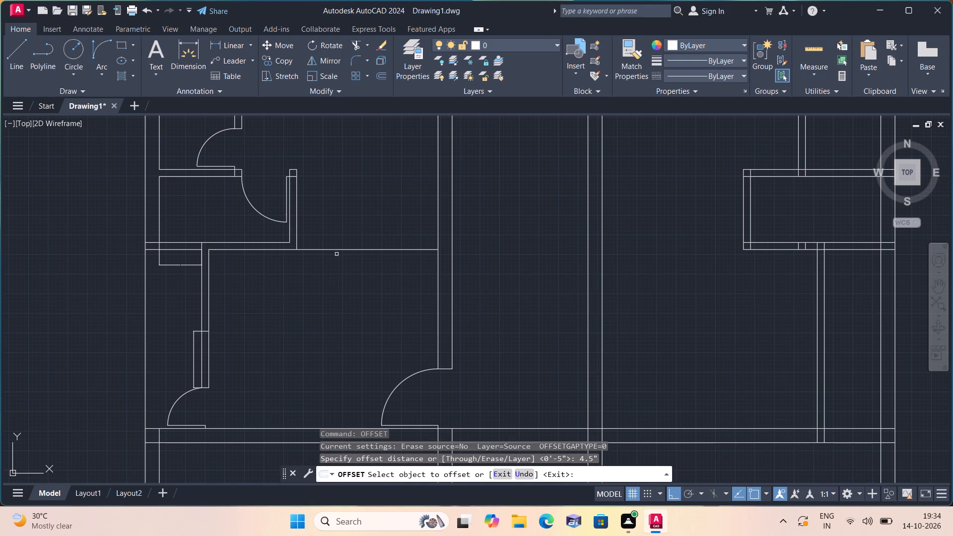
{"action": "left_click", "coordinate": [337, 250]}
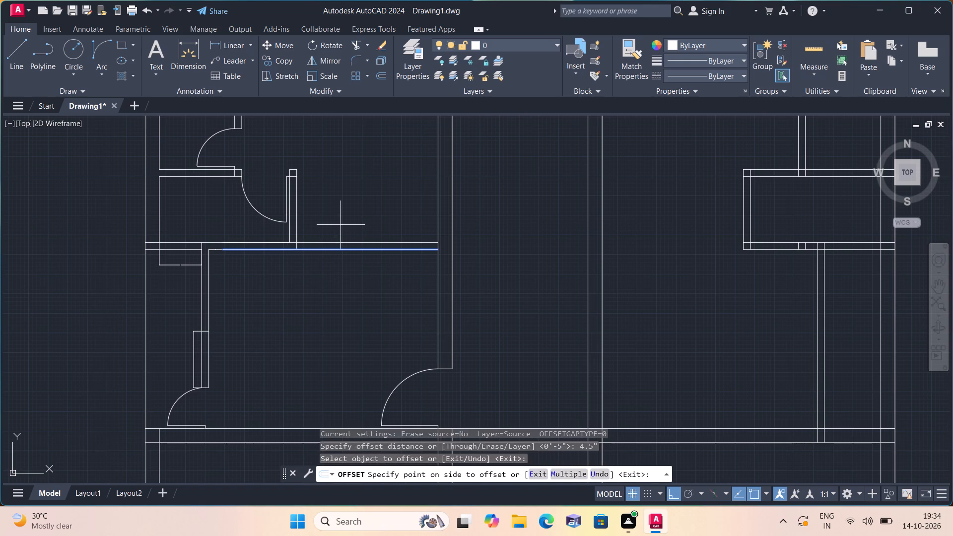
{"action": "scroll", "coordinate": [340, 225], "scroll_direction": "up", "scroll_amount": 1}
{"action": "left_click", "coordinate": [337, 234]}
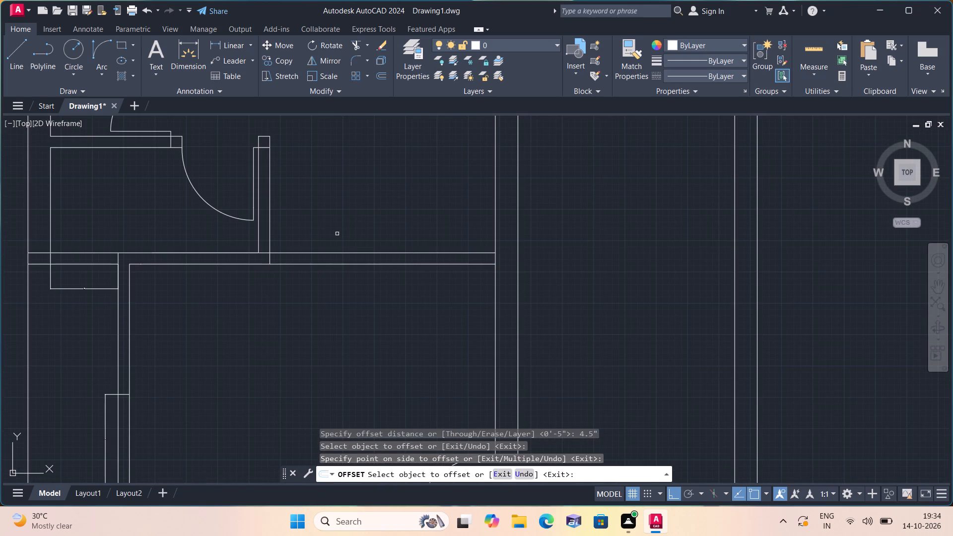
{"action": "key", "text": "Escape"}
Trim the upper face line of the extended horizontal partition where the short vertical partition joins it.
{"action": "scroll", "coordinate": [337, 234], "scroll_direction": "down", "scroll_amount": 2}
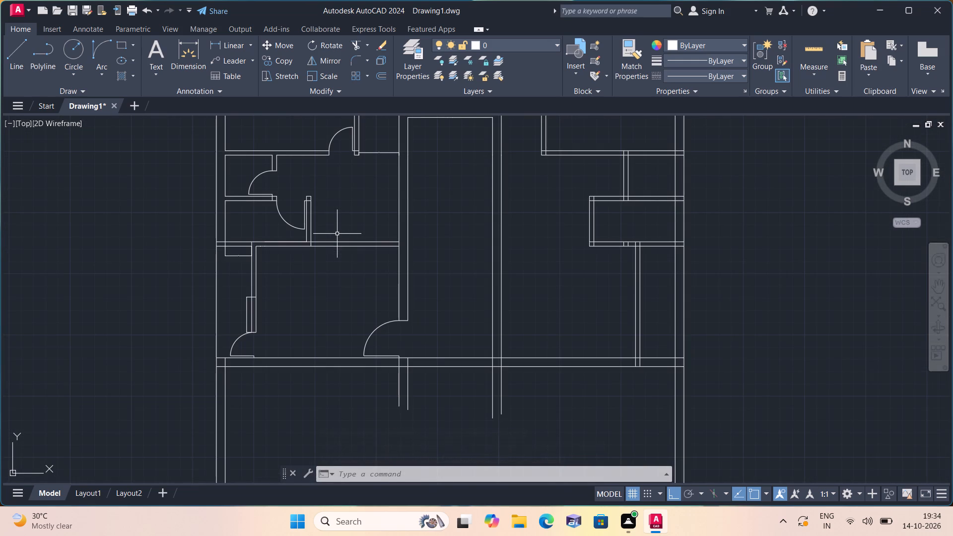
{"action": "scroll", "coordinate": [337, 234], "scroll_direction": "down", "scroll_amount": 2}
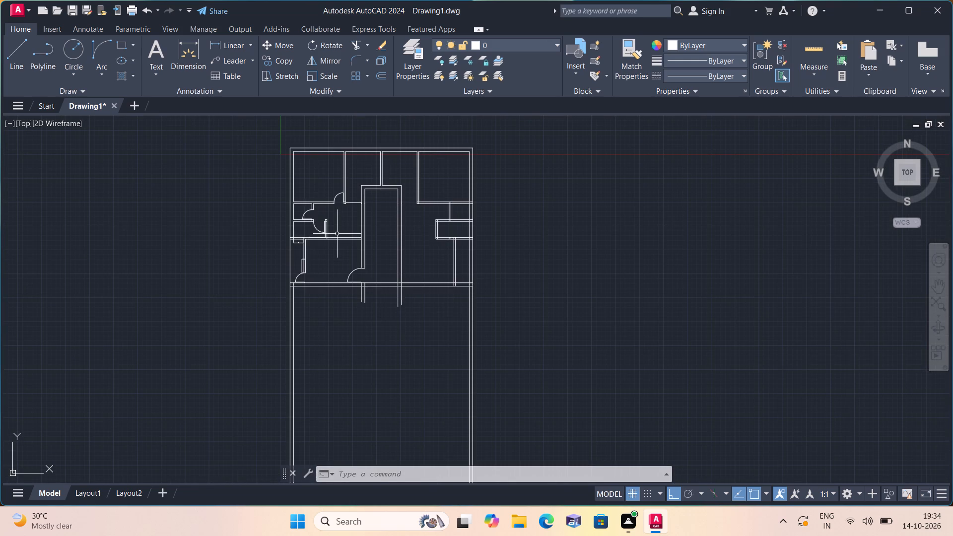
{"action": "scroll", "coordinate": [337, 234], "scroll_direction": "up", "scroll_amount": 1}
{"action": "scroll", "coordinate": [337, 234], "scroll_direction": "down", "scroll_amount": 1}
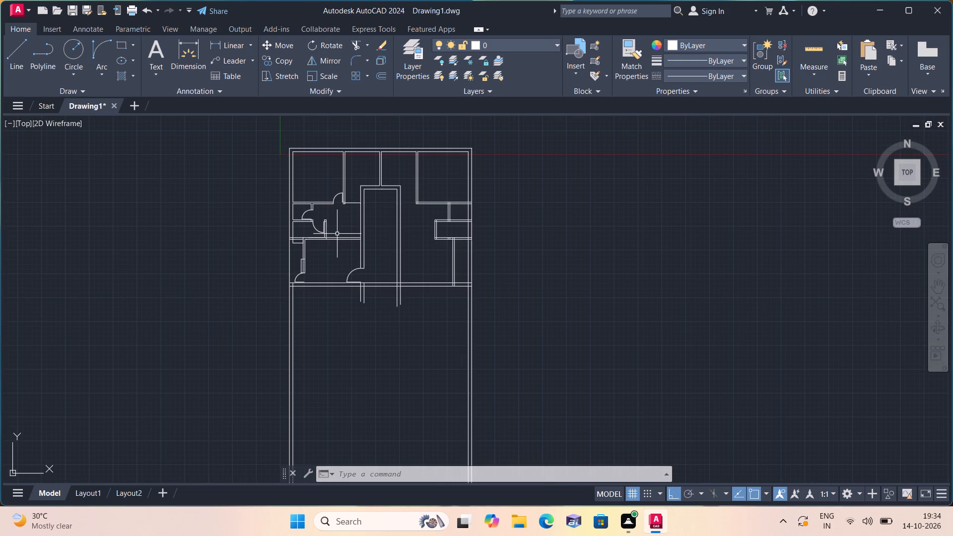
{"action": "type", "text": "trim"}
{"action": "key", "text": "space"}
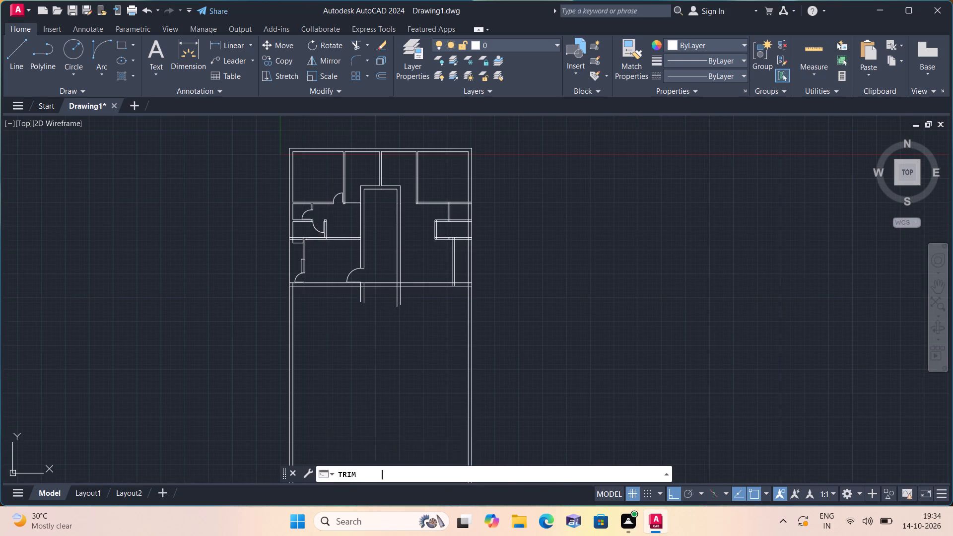
{"action": "scroll", "coordinate": [343, 247], "scroll_direction": "up", "scroll_amount": 2}
{"action": "scroll", "coordinate": [293, 216], "scroll_direction": "up", "scroll_amount": 2}
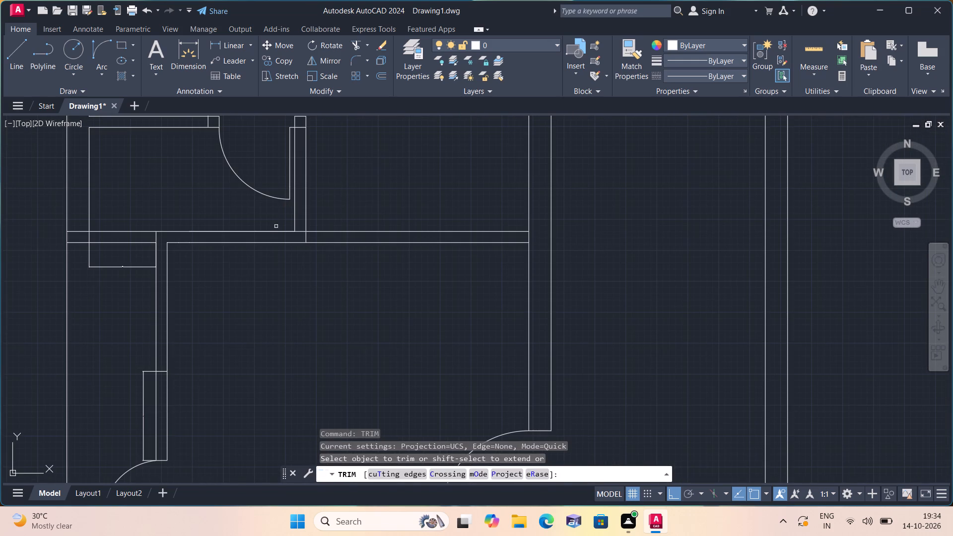
{"action": "left_click", "coordinate": [271, 230]}
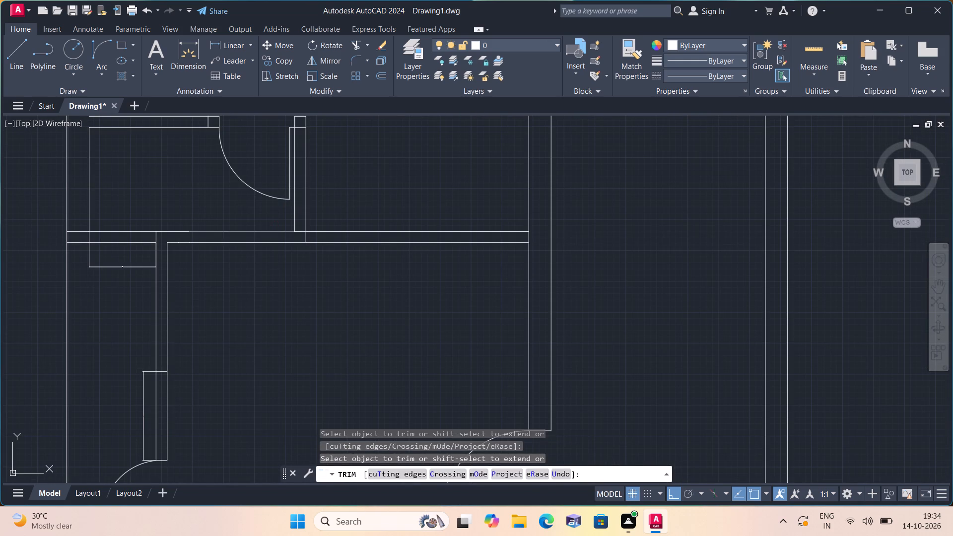
{"action": "scroll", "coordinate": [306, 235], "scroll_direction": "up", "scroll_amount": 1}
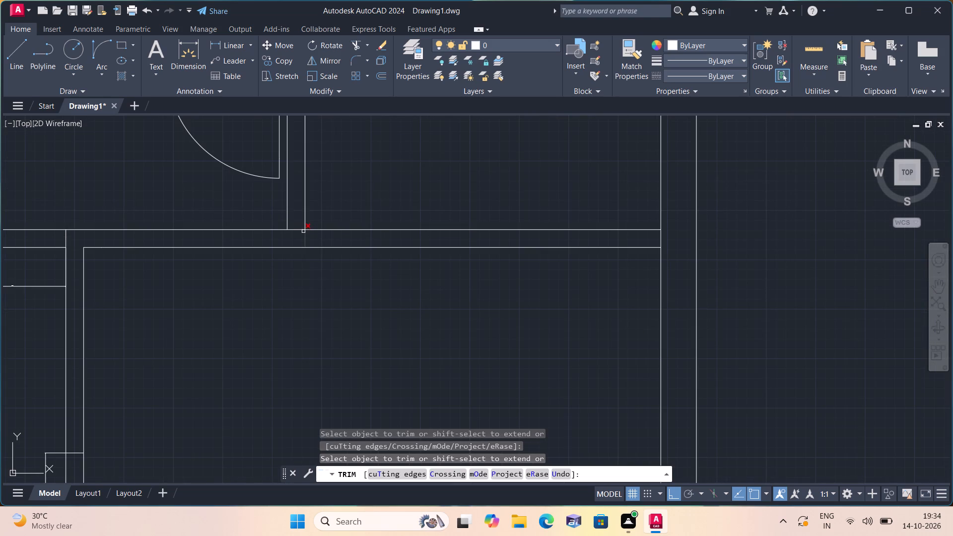
{"action": "left_click", "coordinate": [298, 230]}
{"action": "key", "text": "Escape"}
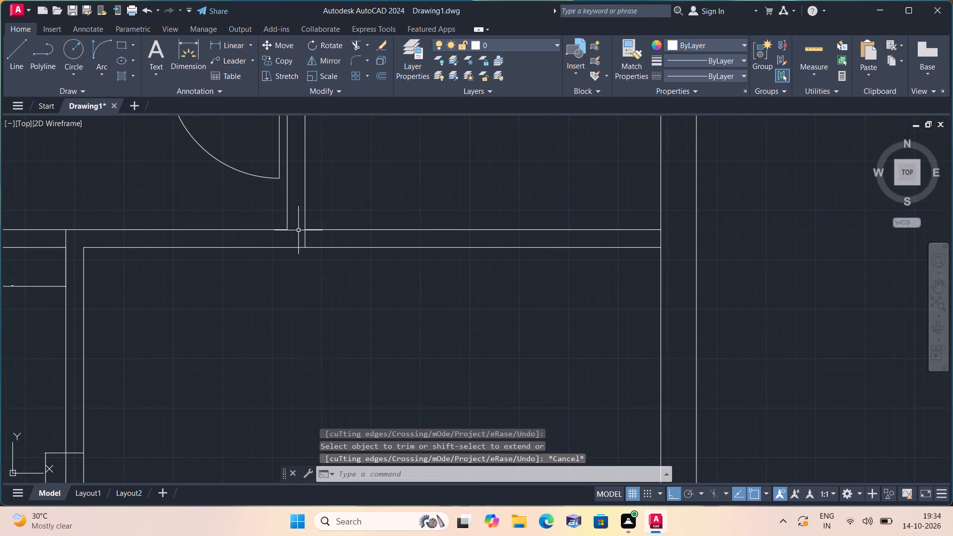
Trim the western central wall's west face line between the two faces of the extended partition.
{"action": "scroll", "coordinate": [315, 297], "scroll_direction": "down", "scroll_amount": 2}
{"action": "middle_click_drag", "start_coordinate": [317, 299], "coordinate": [332, 271]}
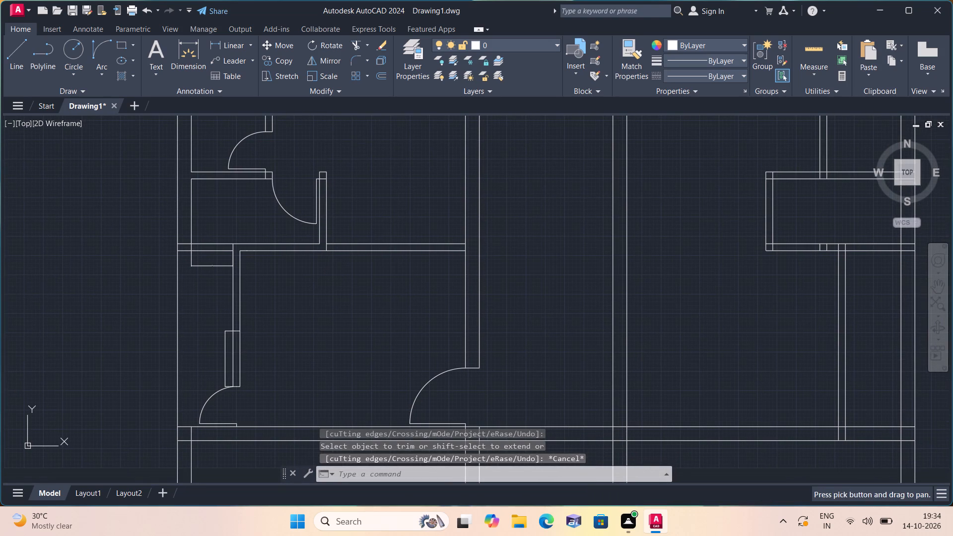
{"action": "scroll", "coordinate": [332, 271], "scroll_direction": "down", "scroll_amount": 1}
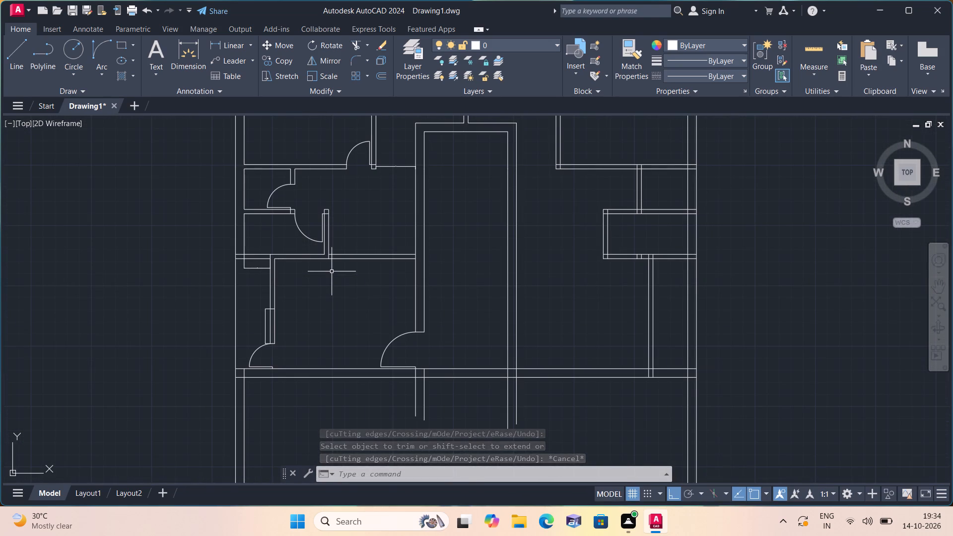
{"action": "scroll", "coordinate": [332, 271], "scroll_direction": "down", "scroll_amount": 1}
{"action": "scroll", "coordinate": [332, 271], "scroll_direction": "up", "scroll_amount": 1}
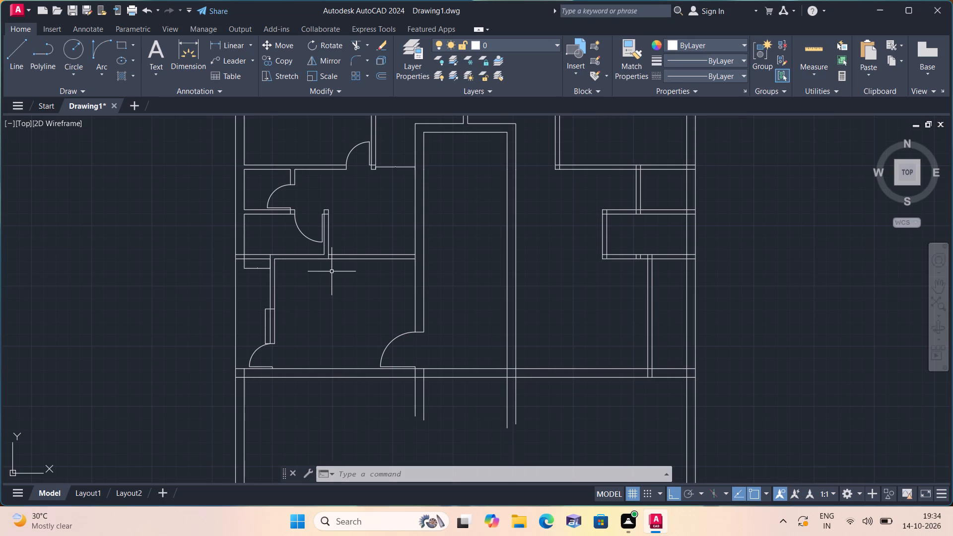
{"action": "scroll", "coordinate": [360, 255], "scroll_direction": "up", "scroll_amount": 1}
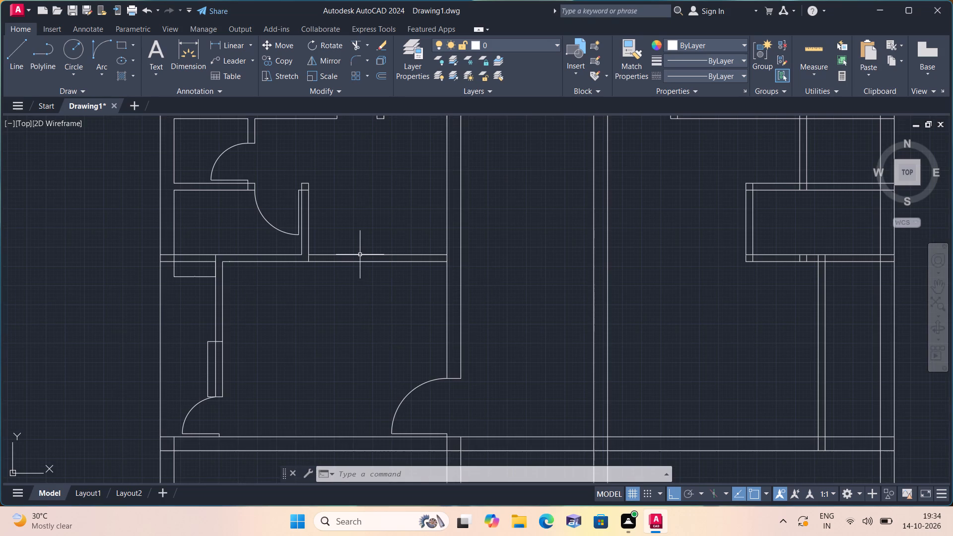
{"action": "key", "text": "space"}
{"action": "scroll", "coordinate": [418, 250], "scroll_direction": "up", "scroll_amount": 2}
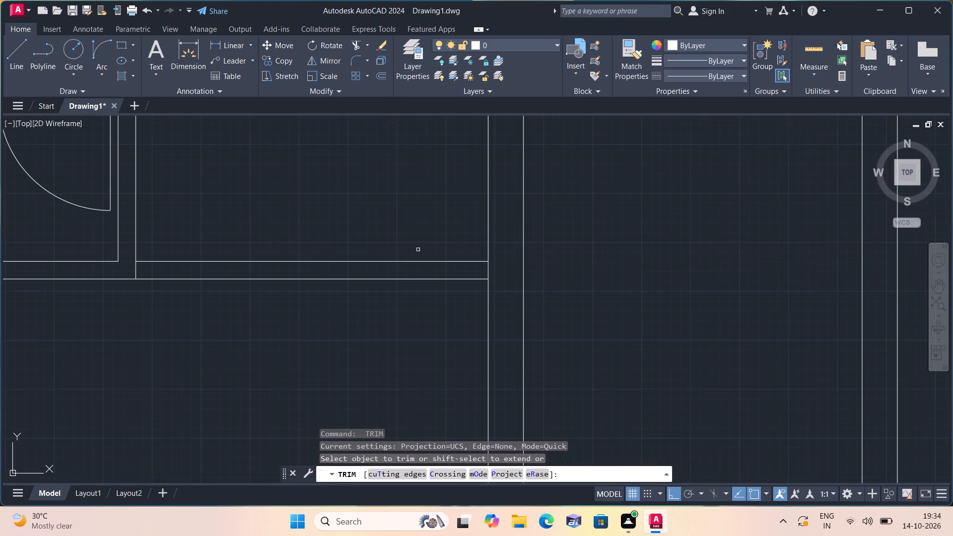
{"action": "left_click", "coordinate": [487, 270]}
{"action": "key", "text": "space"}
Draw a line 3' east from the short vertical partition along the extended partition's upper face and down to its lower face.
{"action": "scroll", "coordinate": [404, 243], "scroll_direction": "down", "scroll_amount": 1}
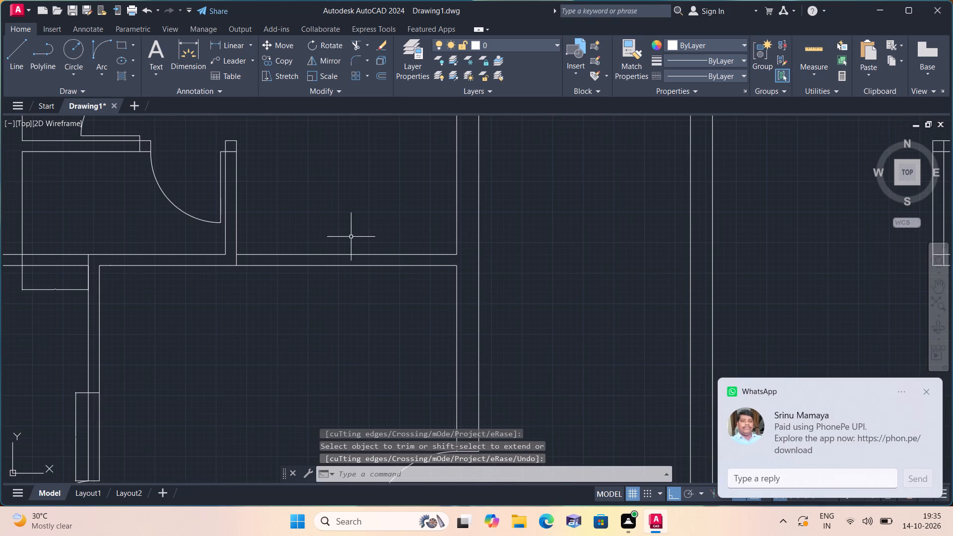
{"action": "scroll", "coordinate": [350, 237], "scroll_direction": "down", "scroll_amount": 1}
{"action": "scroll", "coordinate": [351, 237], "scroll_direction": "up", "scroll_amount": 1}
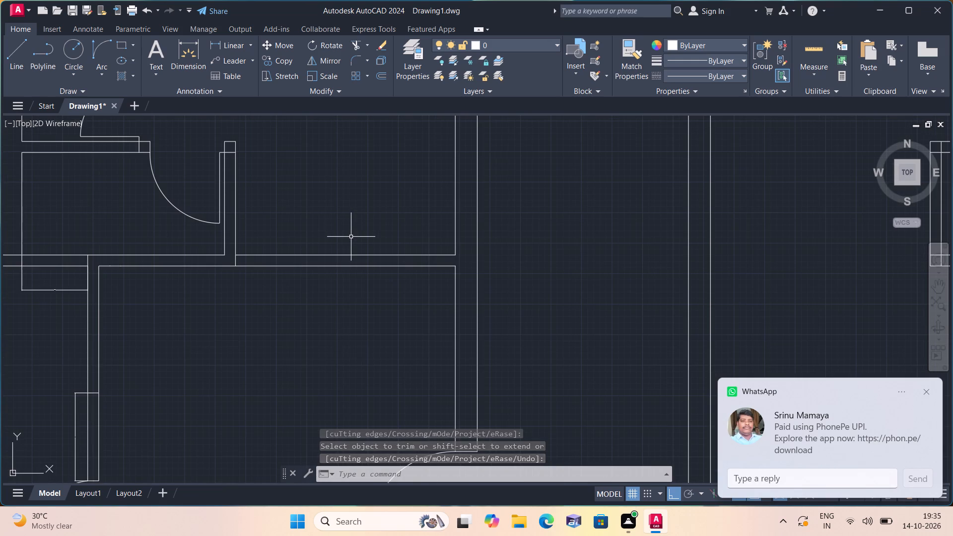
{"action": "scroll", "coordinate": [351, 237], "scroll_direction": "down", "scroll_amount": 1}
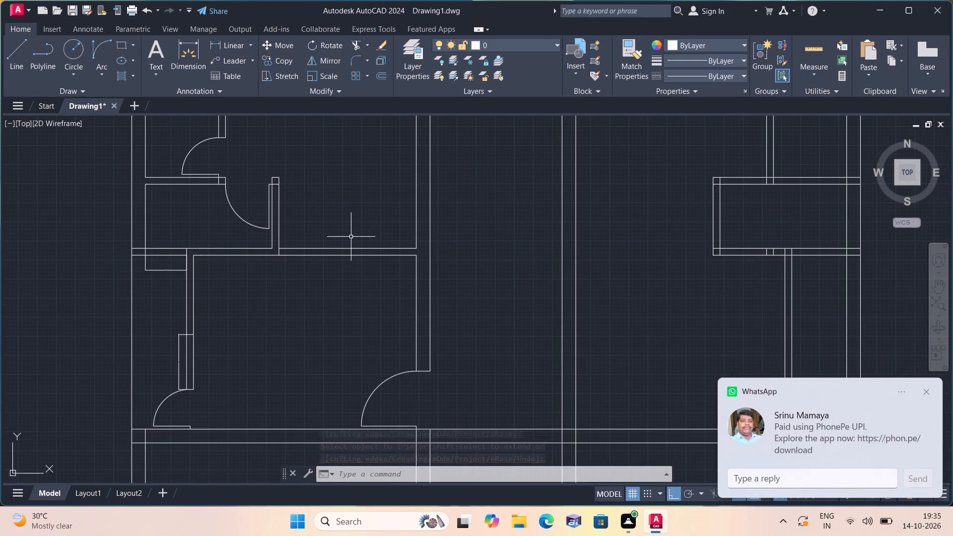
{"action": "key", "text": "l"}
{"action": "key", "text": "space"}
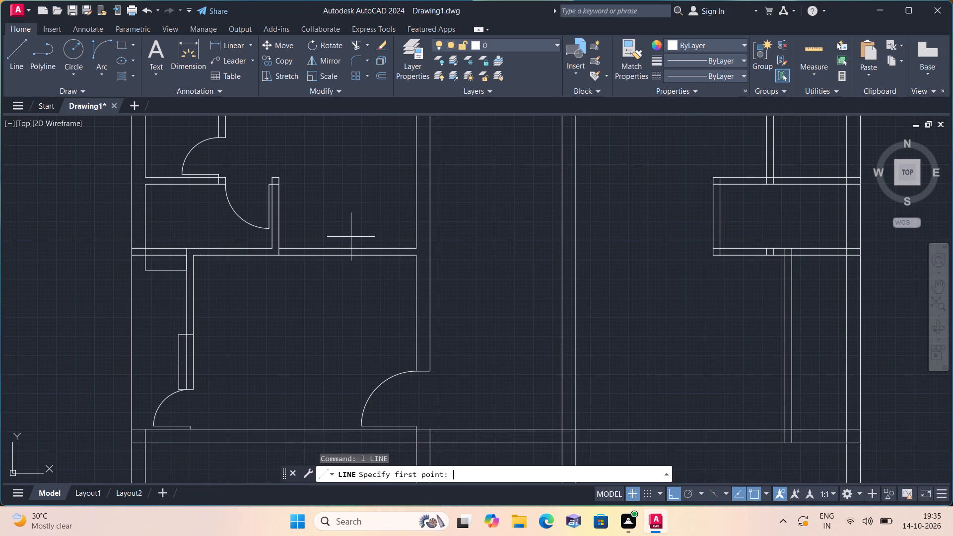
{"action": "left_click", "coordinate": [282, 249]}
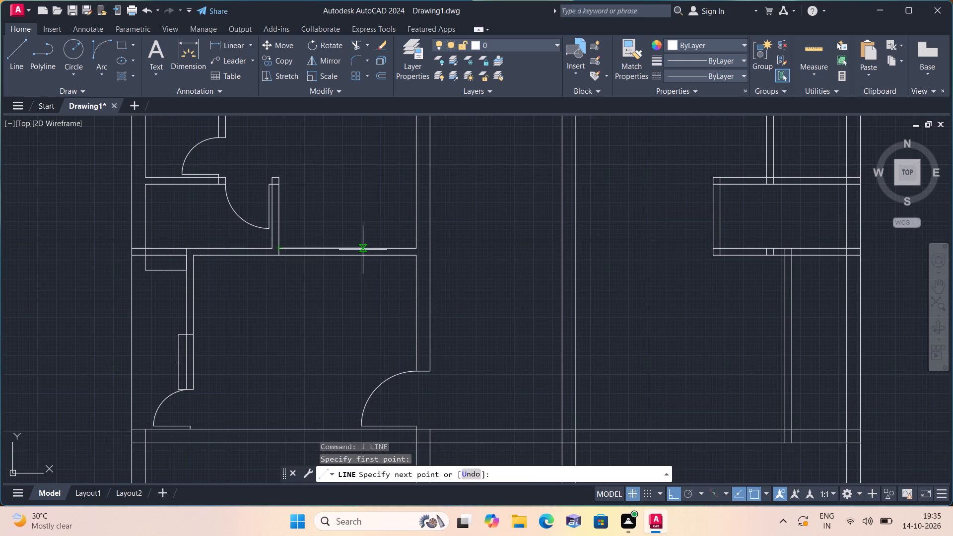
{"action": "type", "text": "3'"}
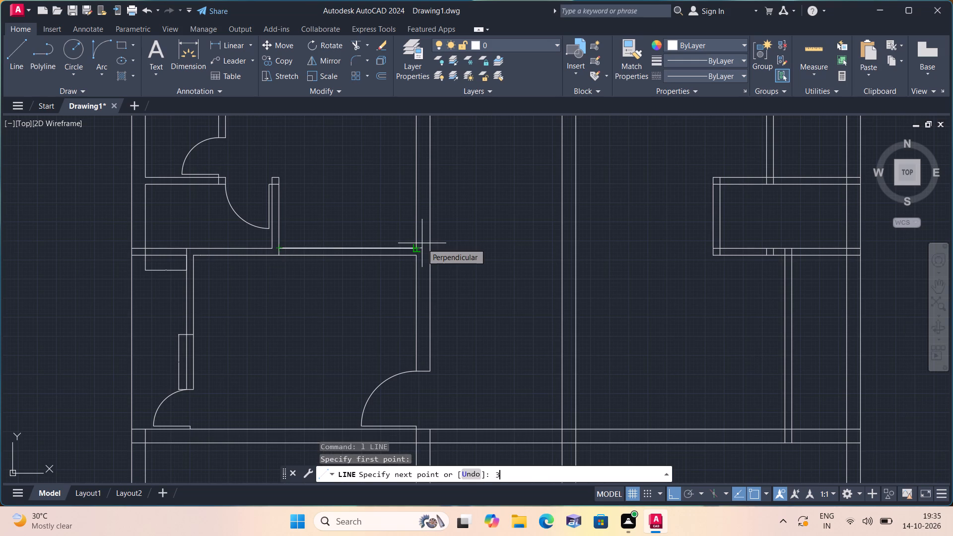
{"action": "key", "text": "space"}
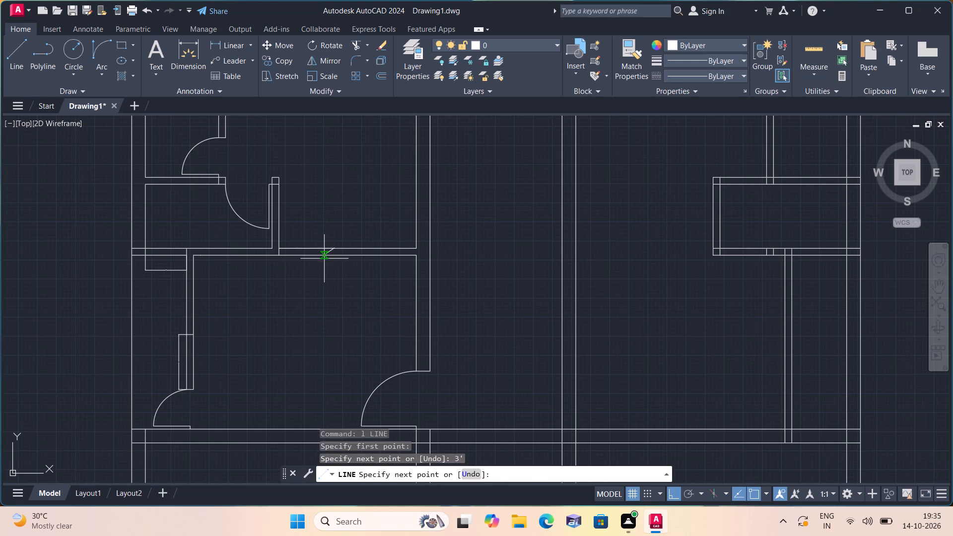
{"action": "left_click", "coordinate": [332, 258]}
{"action": "key", "text": "space"}
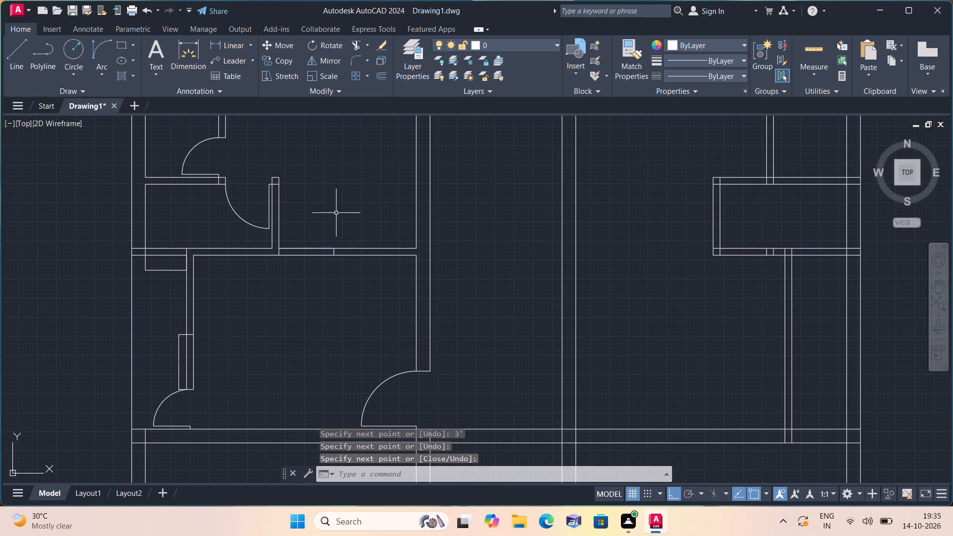
Trim both partition face lines between the vertical partition and the new jamb line to open the doorway.
{"action": "type", "text": "trim"}
{"action": "key", "text": "space"}
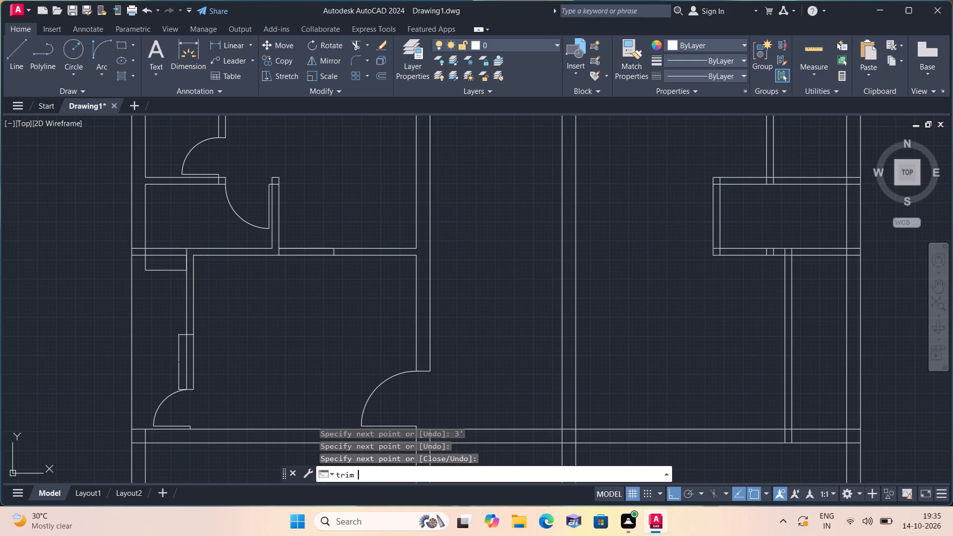
{"action": "left_click_drag", "start_coordinate": [322, 220], "coordinate": [314, 244]}
{"action": "left_click", "coordinate": [301, 283]}
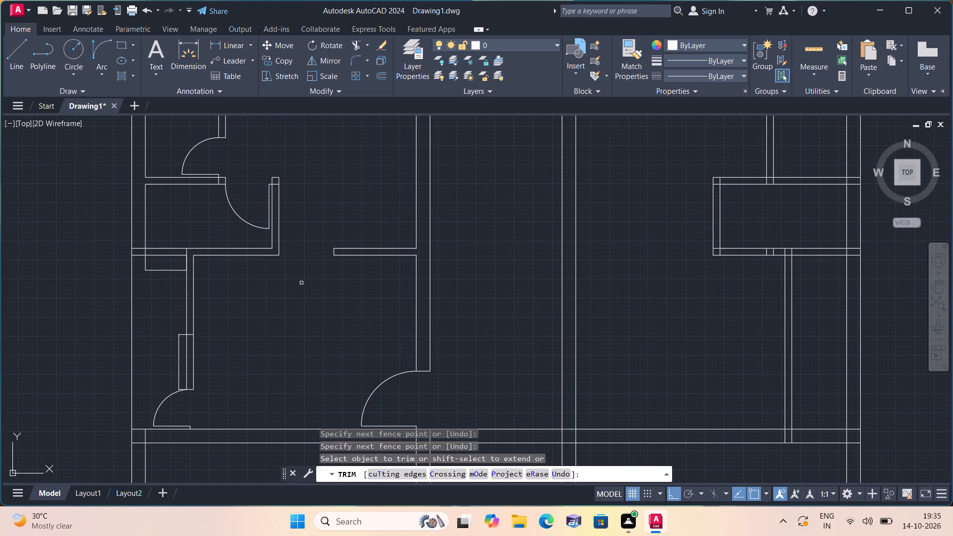
{"action": "key", "text": "Escape"}
Examine the overall floor plan around the new opening and the two central walls.
{"action": "scroll", "coordinate": [301, 283], "scroll_direction": "down", "scroll_amount": 1}
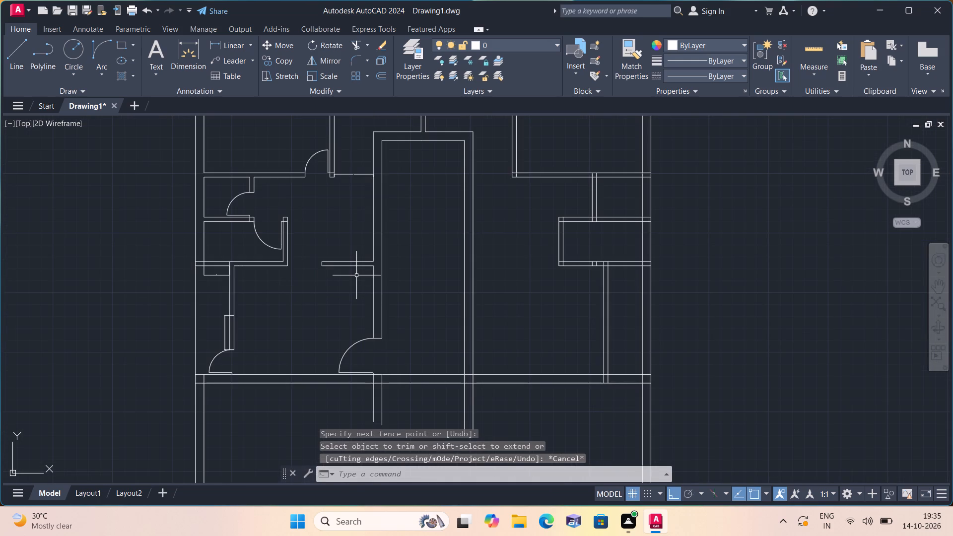
{"action": "scroll", "coordinate": [356, 275], "scroll_direction": "down", "scroll_amount": 1}
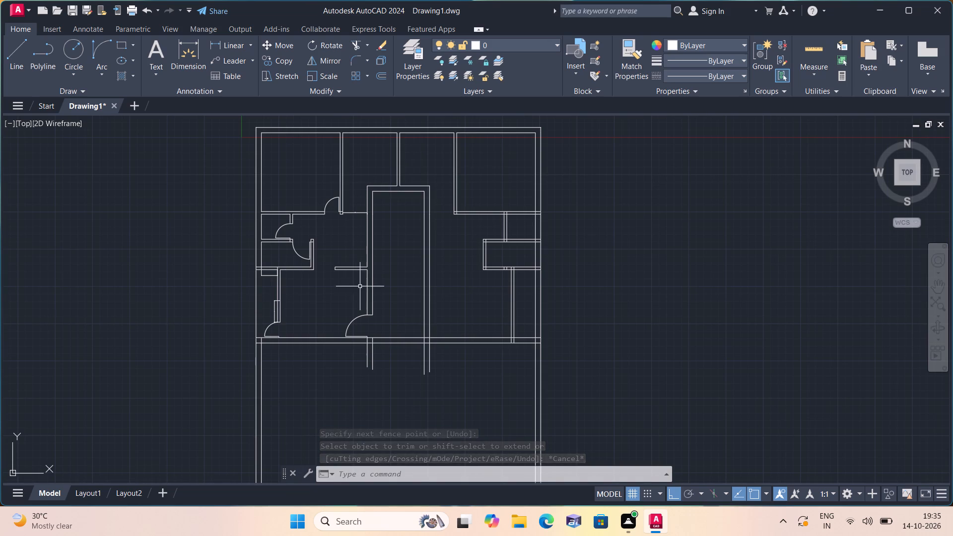
{"action": "middle_click_drag", "start_coordinate": [390, 280], "coordinate": [387, 278]}
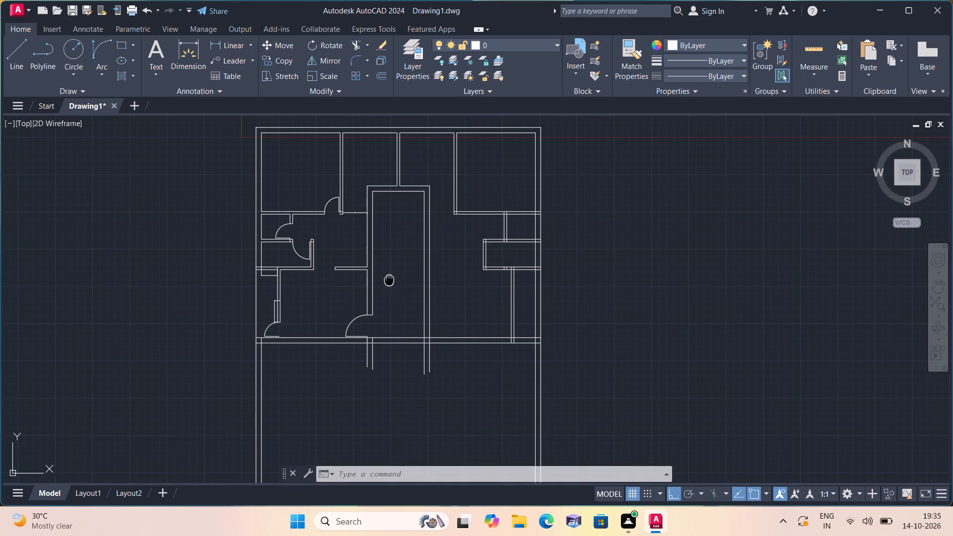
{"action": "middle_click_drag", "start_coordinate": [387, 278], "coordinate": [384, 277]}
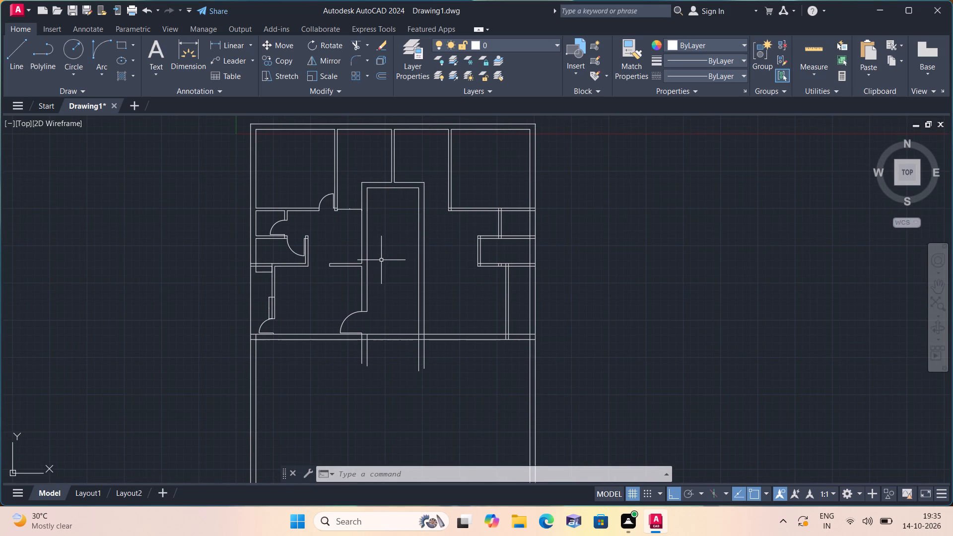
{"action": "middle_click_drag", "start_coordinate": [379, 259], "coordinate": [362, 286]}
{"action": "scroll", "coordinate": [369, 277], "scroll_direction": "down", "scroll_amount": 1}
{"action": "middle_click_drag", "start_coordinate": [368, 277], "coordinate": [306, 250]}
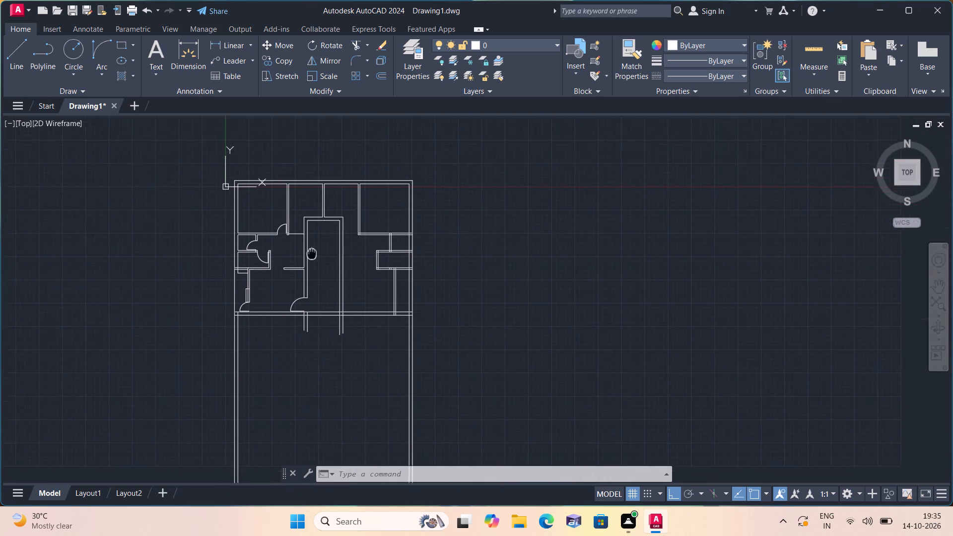
{"action": "middle_click_drag", "start_coordinate": [306, 250], "coordinate": [301, 247]}
{"action": "middle_click_drag", "start_coordinate": [305, 253], "coordinate": [299, 282]}
Draw a horizontal line between the two central walls' inner faces, level with the extended partition's lower face.
{"action": "key", "text": "l"}
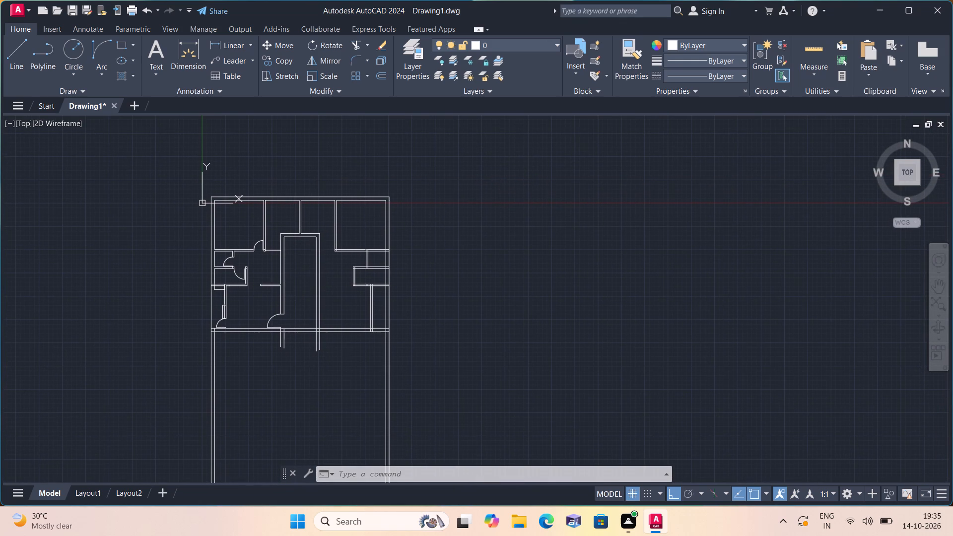
{"action": "key", "text": "space"}
{"action": "scroll", "coordinate": [275, 300], "scroll_direction": "up", "scroll_amount": 3}
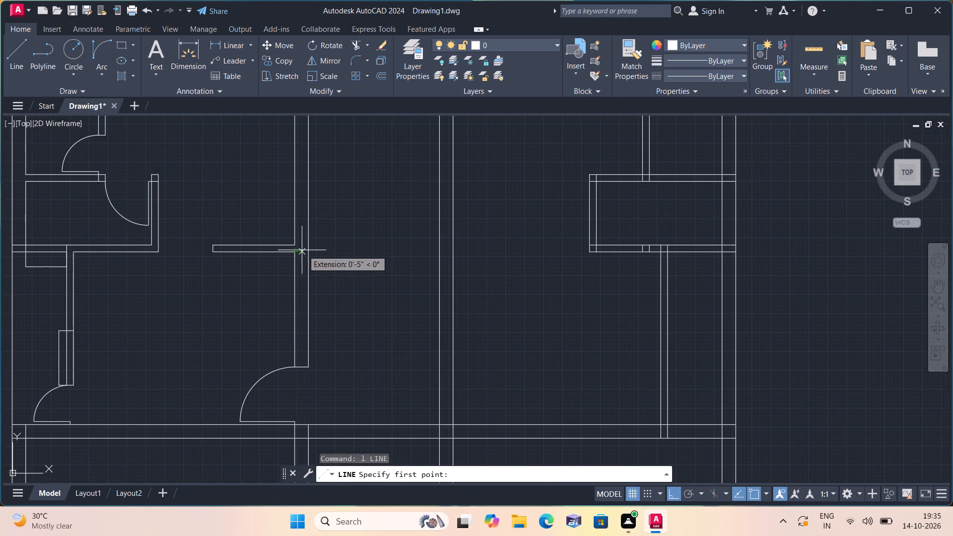
{"action": "left_click", "coordinate": [307, 251]}
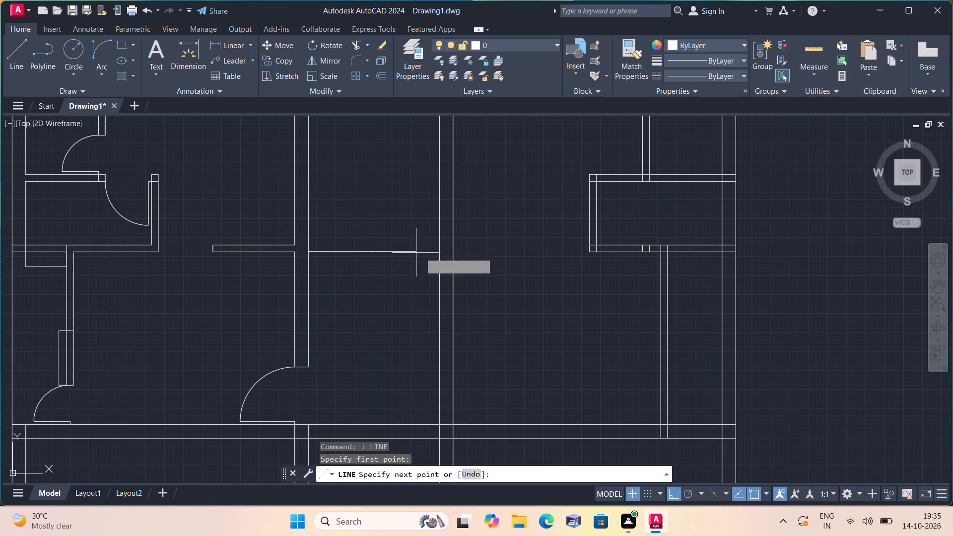
{"action": "left_click", "coordinate": [439, 253]}
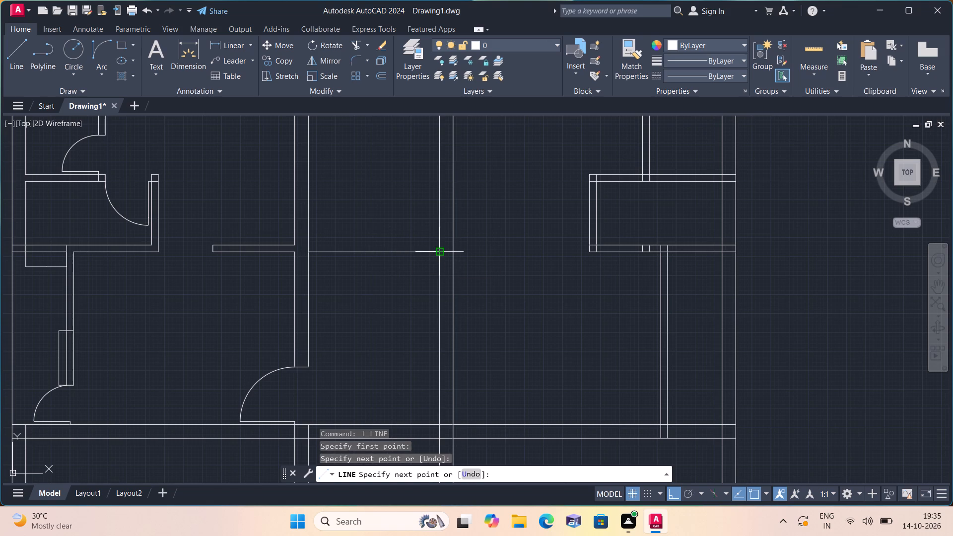
{"action": "key", "text": "space"}
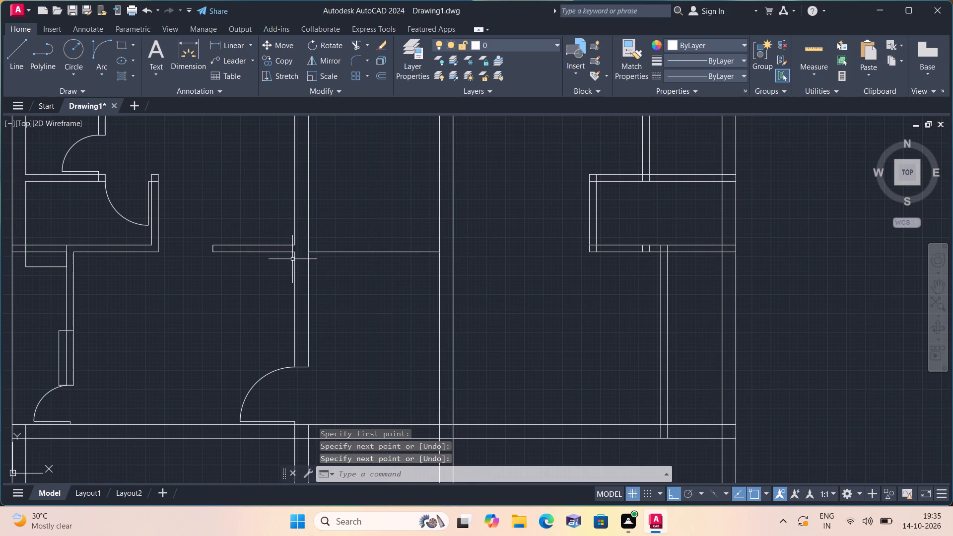
Draw a short line across the western central wall's thickness, joining the partition's lower face to the new horizontal line.
{"action": "key", "text": "space"}
{"action": "left_click", "coordinate": [299, 251]}
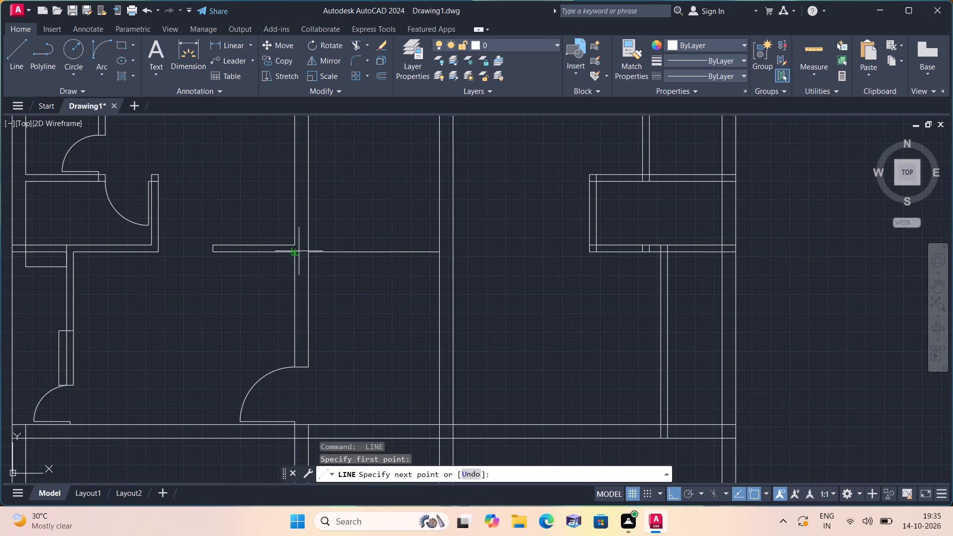
{"action": "left_click", "coordinate": [311, 251]}
{"action": "key", "text": "space"}
{"action": "scroll", "coordinate": [305, 253], "scroll_direction": "up", "scroll_amount": 2}
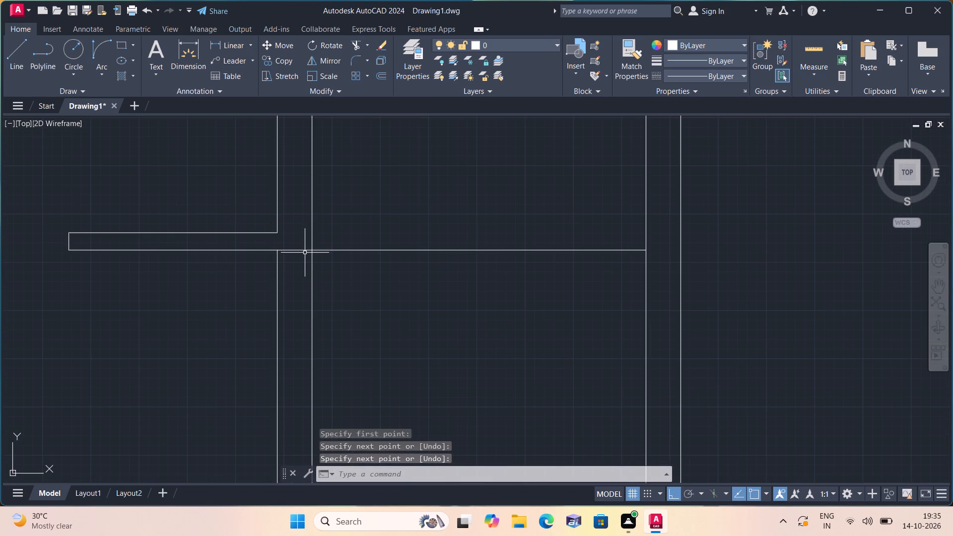
Erase the short horizontal line crossing the western central wall's thickness beside the partition's lower face.
{"action": "left_click", "coordinate": [305, 252]}
{"action": "left_click", "coordinate": [303, 251]}
{"action": "left_click", "coordinate": [303, 251]}
{"action": "left_click", "coordinate": [303, 251]}
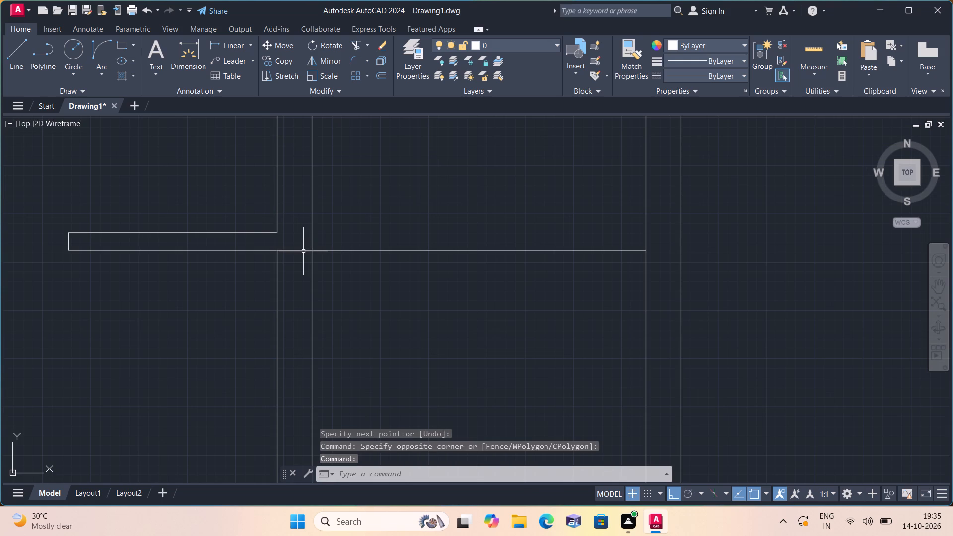
{"action": "key", "text": "Delete"}
Offset the horizontal line between the two central walls 10" upward to make the first parallel stair tread line.
{"action": "scroll", "coordinate": [303, 251], "scroll_direction": "down", "scroll_amount": 2}
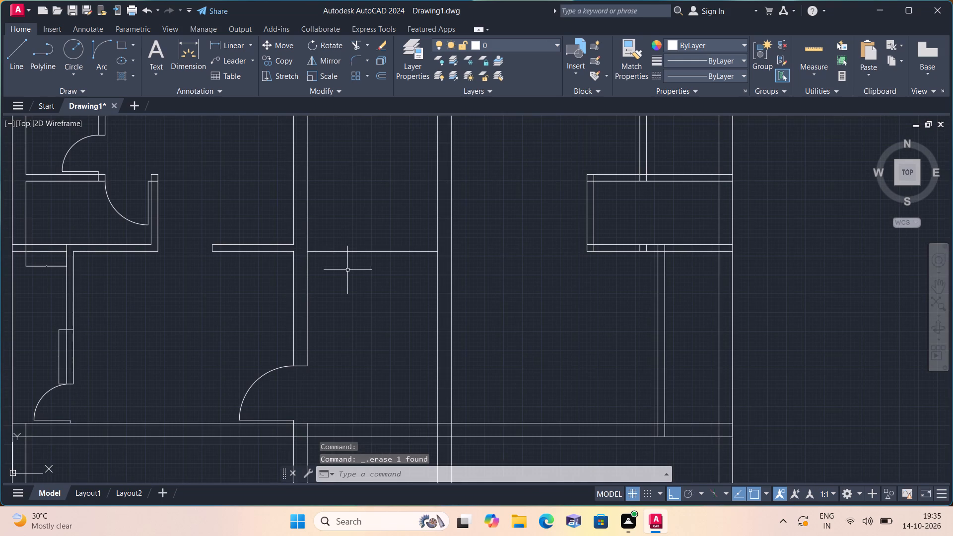
{"action": "type", "text": "oggset"}
{"action": "key", "text": "space"}
{"action": "type", "text": "01"}
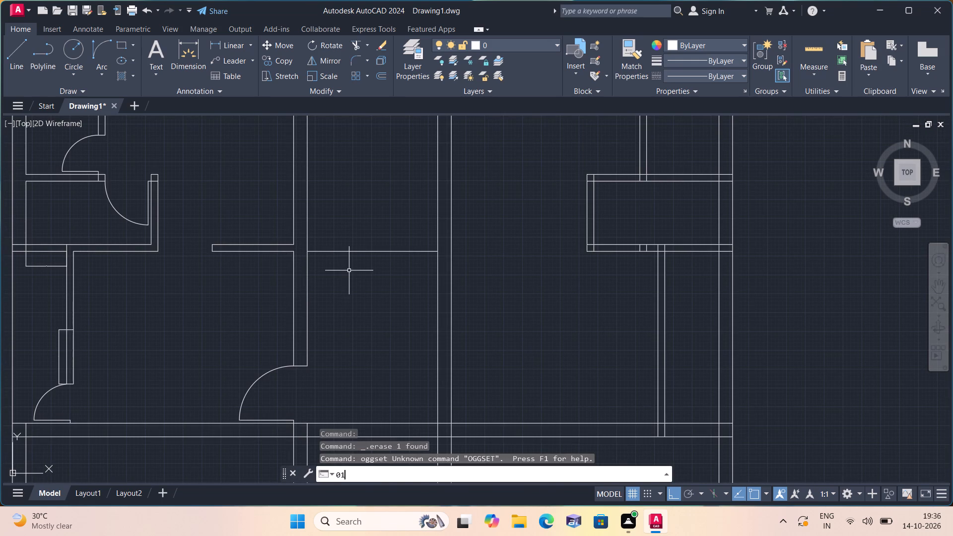
{"action": "key", "text": "BackSpace"}
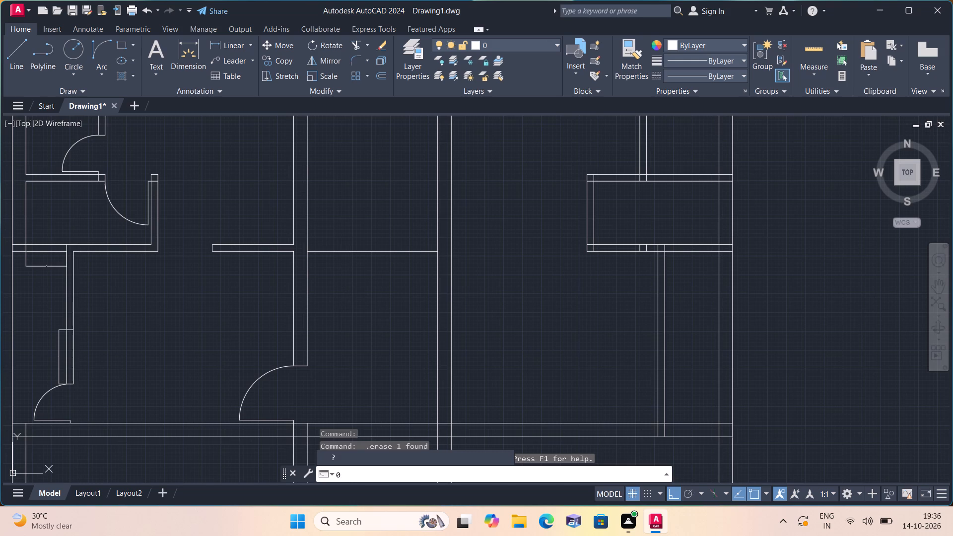
{"action": "key", "text": "BackSpace"}
{"action": "key", "text": "BackSpace"}
{"action": "type", "text": "offset"}
{"action": "key", "text": "space"}
{"action": "type", "text": "10\""}
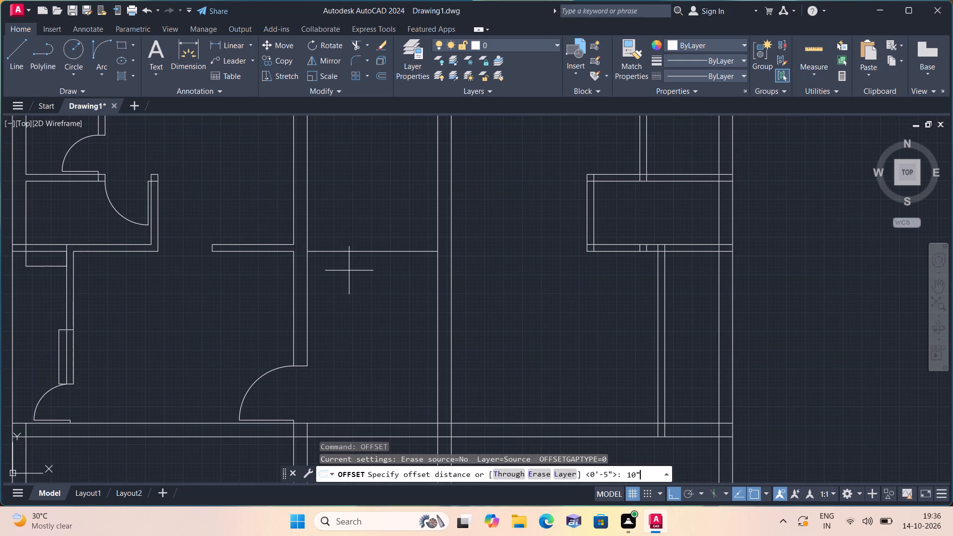
{"action": "key", "text": "space"}
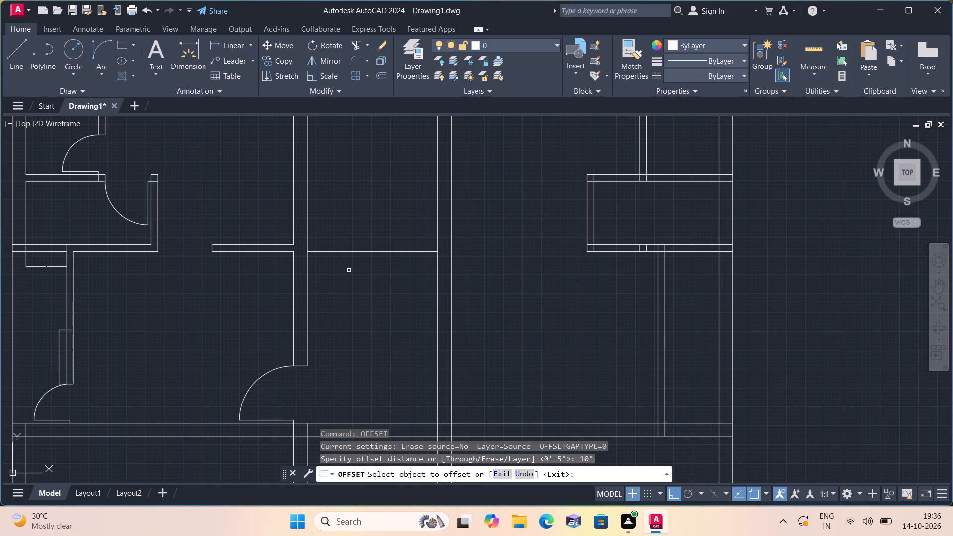
{"action": "scroll", "coordinate": [349, 270], "scroll_direction": "down", "scroll_amount": 1}
{"action": "scroll", "coordinate": [349, 270], "scroll_direction": "up", "scroll_amount": 1}
{"action": "scroll", "coordinate": [349, 270], "scroll_direction": "down", "scroll_amount": 1}
{"action": "scroll", "coordinate": [349, 270], "scroll_direction": "up", "scroll_amount": 1}
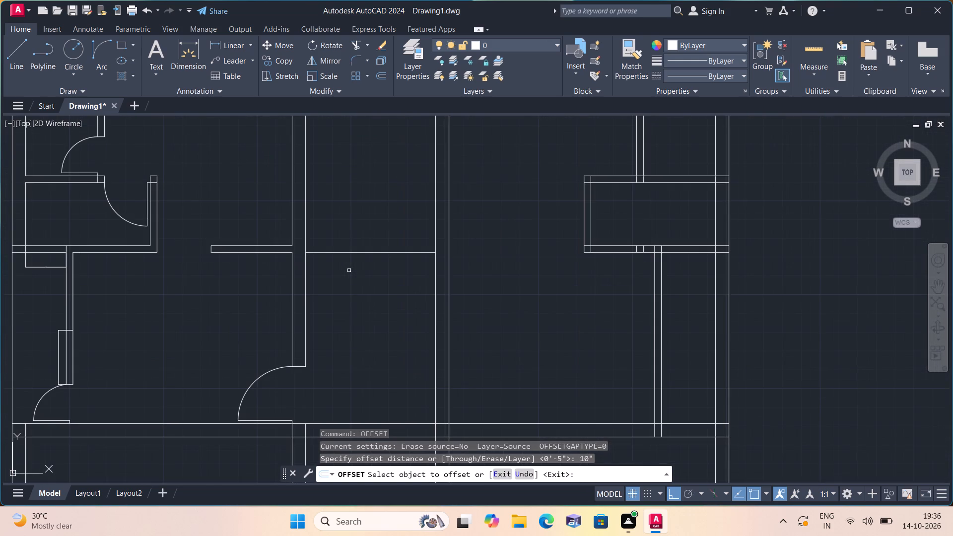
{"action": "scroll", "coordinate": [349, 270], "scroll_direction": "down", "scroll_amount": 1}
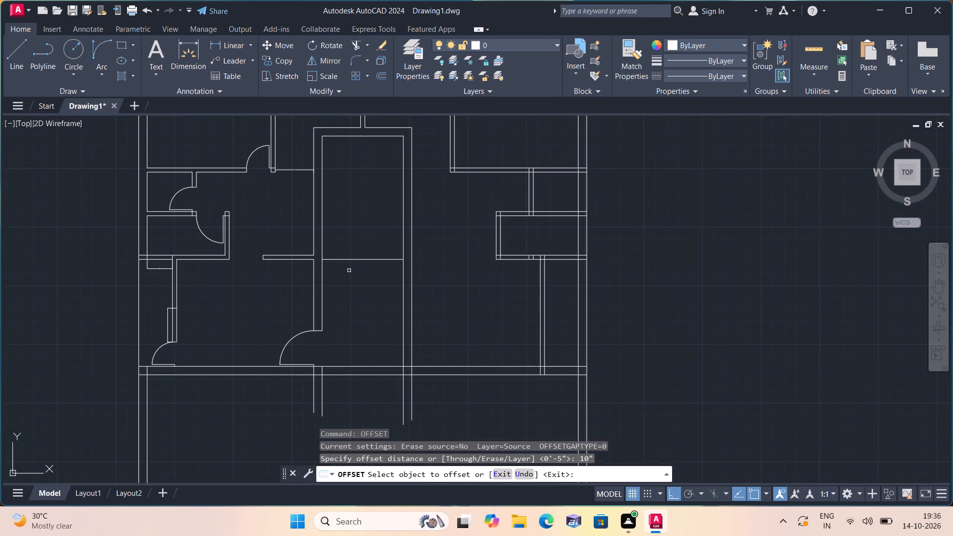
{"action": "left_click", "coordinate": [340, 258]}
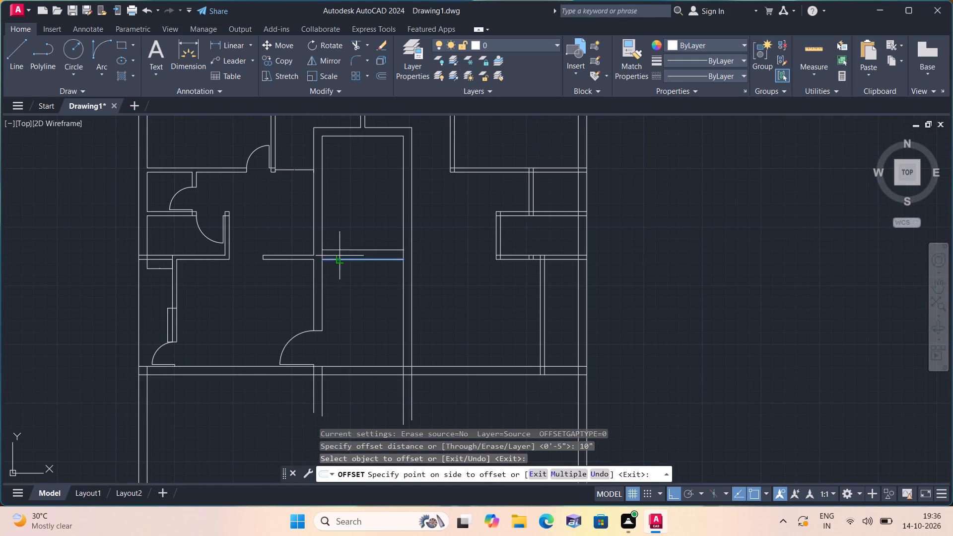
{"action": "left_click", "coordinate": [340, 247]}
Continue offsetting each newest tread line 10" upward between the central walls until six more lines are added.
{"action": "left_click", "coordinate": [341, 251]}
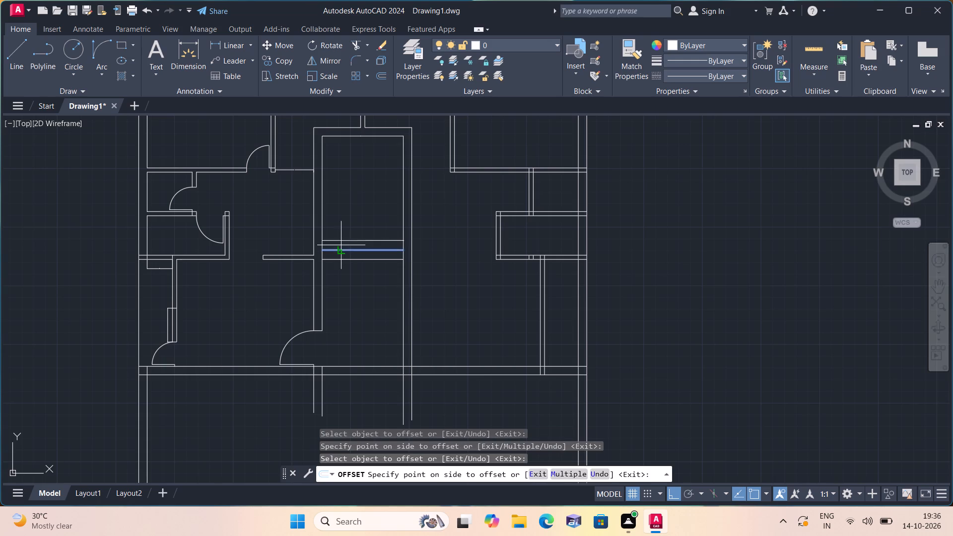
{"action": "left_click", "coordinate": [344, 230]}
{"action": "left_click", "coordinate": [346, 239]}
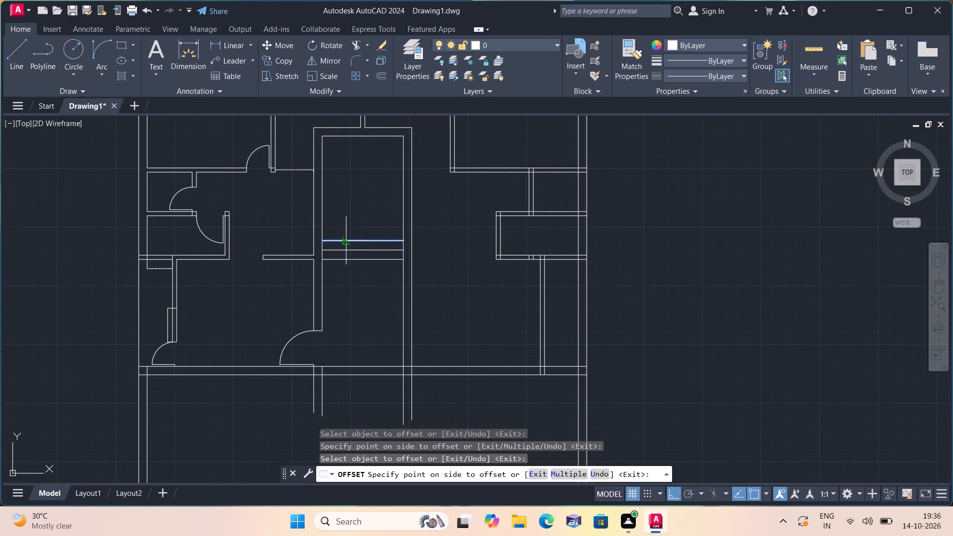
{"action": "left_click", "coordinate": [337, 217]}
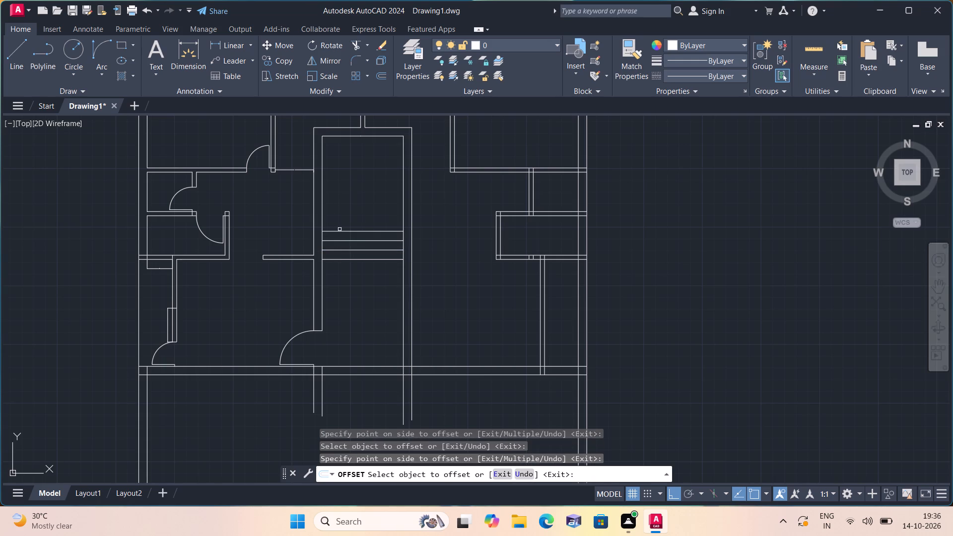
{"action": "left_click", "coordinate": [340, 229]}
{"action": "left_click", "coordinate": [340, 232]}
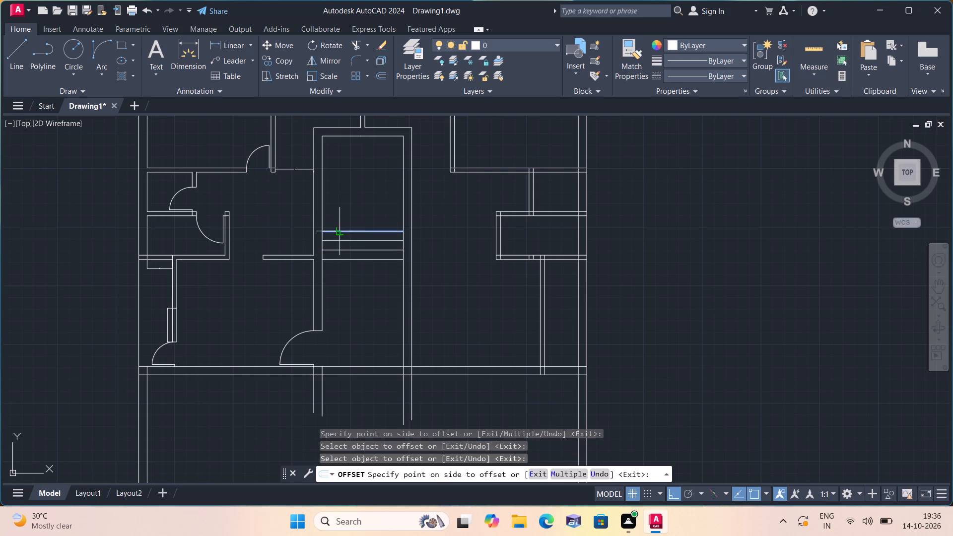
{"action": "left_click", "coordinate": [339, 216]}
{"action": "left_click", "coordinate": [341, 221]}
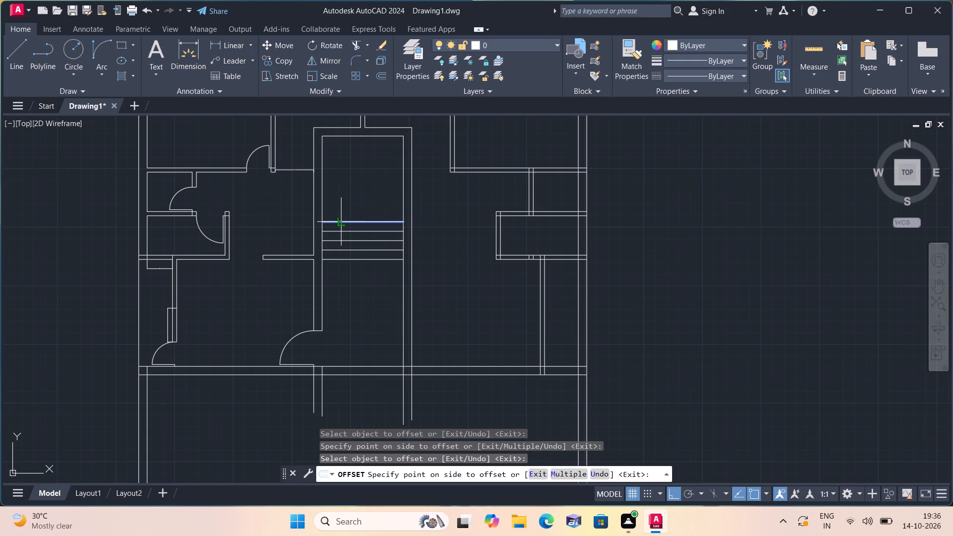
{"action": "left_click", "coordinate": [339, 205]}
{"action": "left_click", "coordinate": [340, 213]}
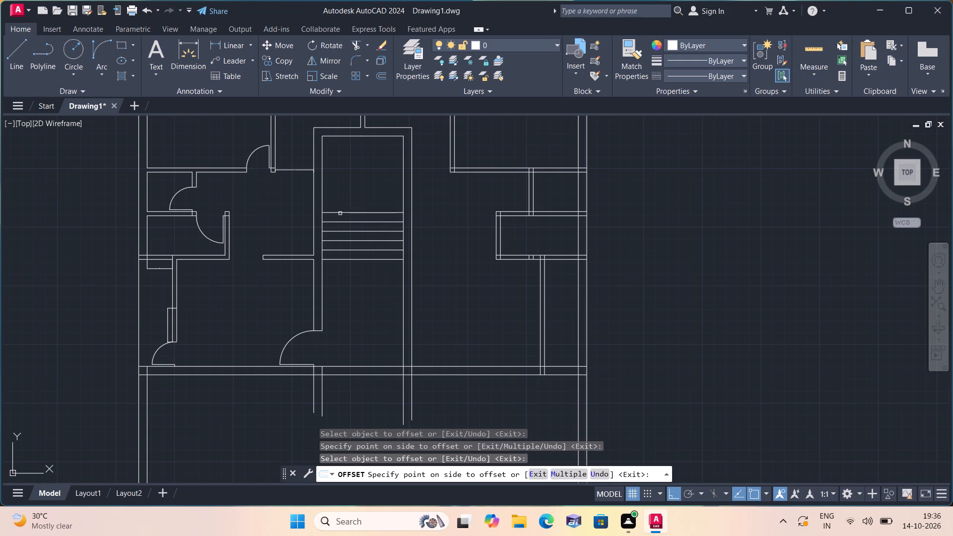
{"action": "left_click", "coordinate": [342, 197]}
{"action": "left_click", "coordinate": [343, 203]}
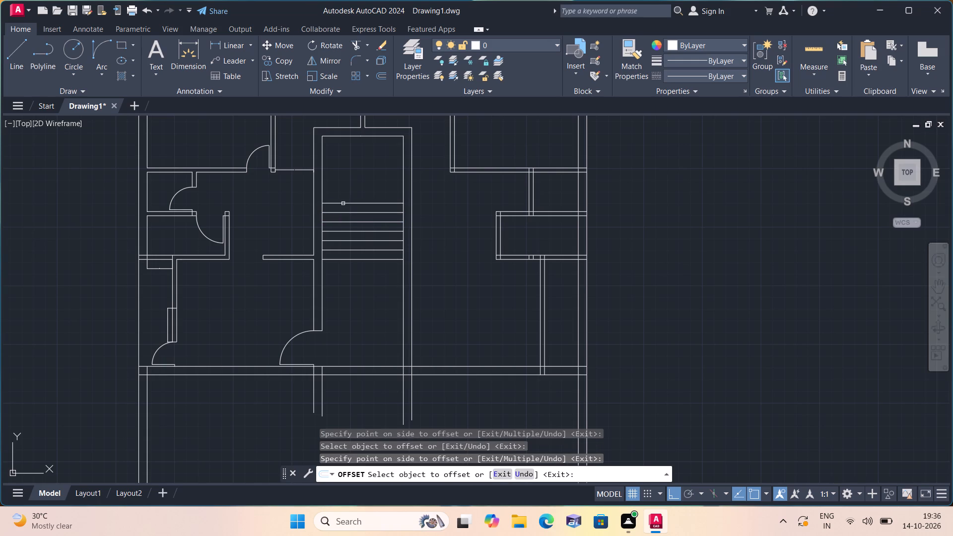
{"action": "left_click", "coordinate": [343, 176]}
Add two more tread lines above the topmost one between the central walls, each offset 10" upward.
{"action": "scroll", "coordinate": [343, 176], "scroll_direction": "up", "scroll_amount": 1}
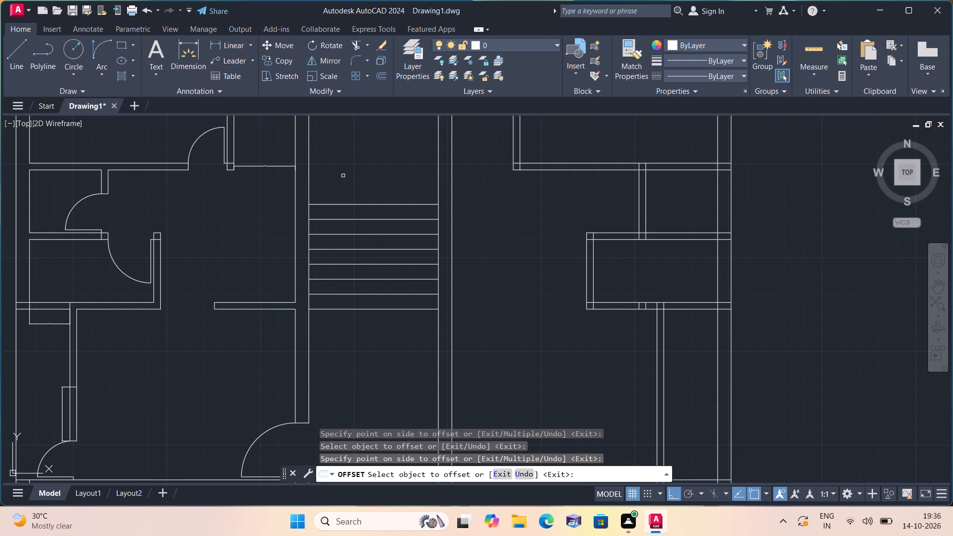
{"action": "scroll", "coordinate": [343, 176], "scroll_direction": "down", "scroll_amount": 1}
{"action": "scroll", "coordinate": [343, 176], "scroll_direction": "up", "scroll_amount": 2}
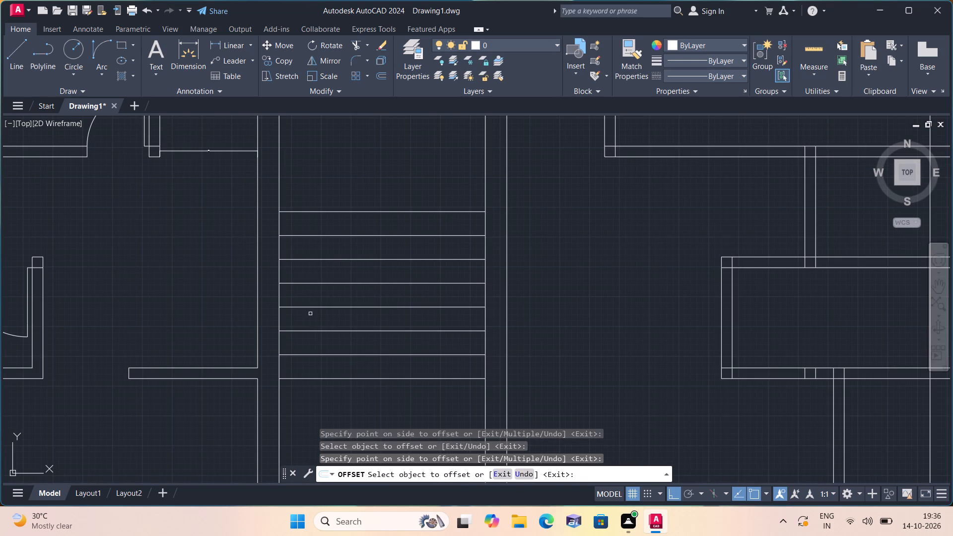
{"action": "left_click", "coordinate": [303, 211]}
{"action": "left_click", "coordinate": [309, 196]}
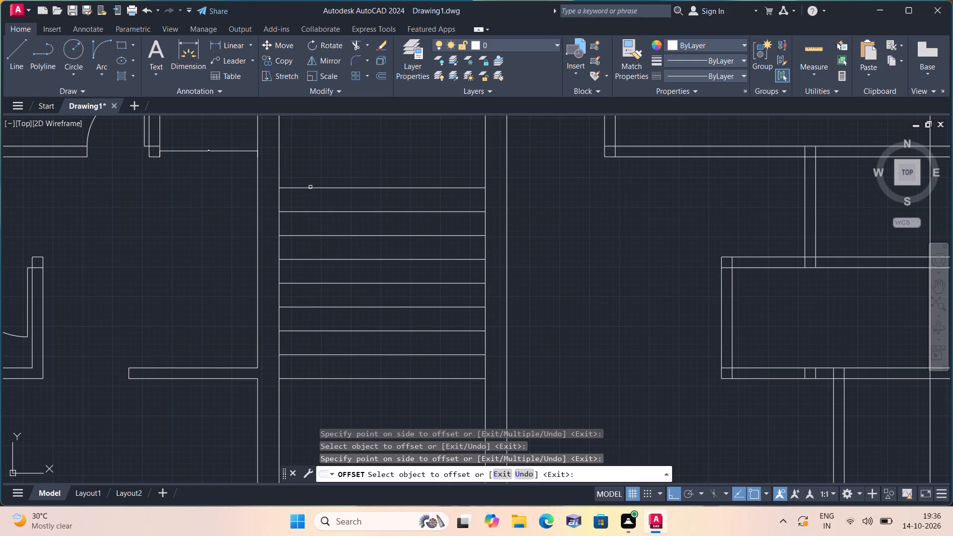
{"action": "left_click", "coordinate": [311, 188]}
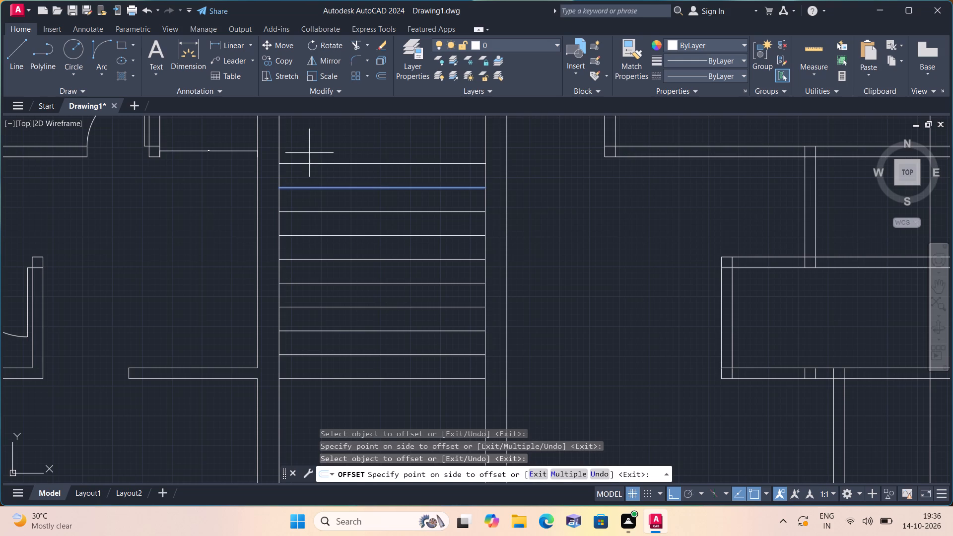
{"action": "left_click", "coordinate": [308, 147]}
{"action": "scroll", "coordinate": [308, 147], "scroll_direction": "down", "scroll_amount": 1}
{"action": "scroll", "coordinate": [308, 147], "scroll_direction": "up", "scroll_amount": 1}
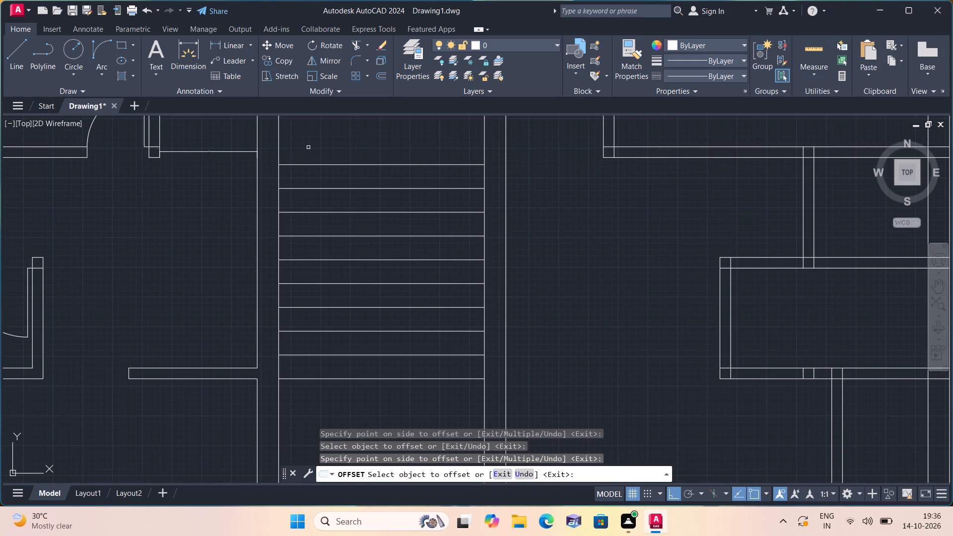
{"action": "scroll", "coordinate": [308, 147], "scroll_direction": "down", "scroll_amount": 1}
{"action": "scroll", "coordinate": [308, 147], "scroll_direction": "up", "scroll_amount": 1}
{"action": "scroll", "coordinate": [308, 147], "scroll_direction": "down", "scroll_amount": 1}
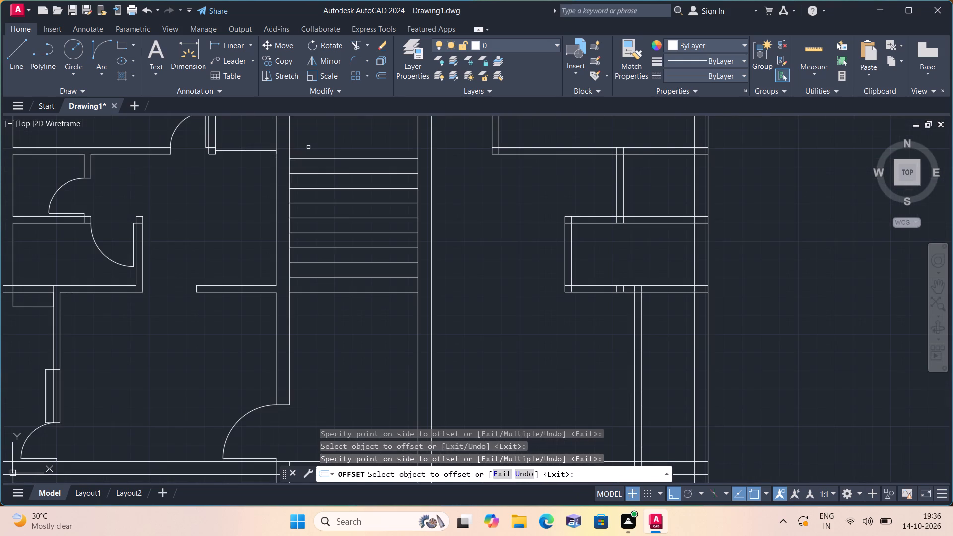
Draw a vertical centre line through the stair treads, from the midpoint of the topmost tread line to the bottommost one.
{"action": "scroll", "coordinate": [308, 147], "scroll_direction": "up", "scroll_amount": 1}
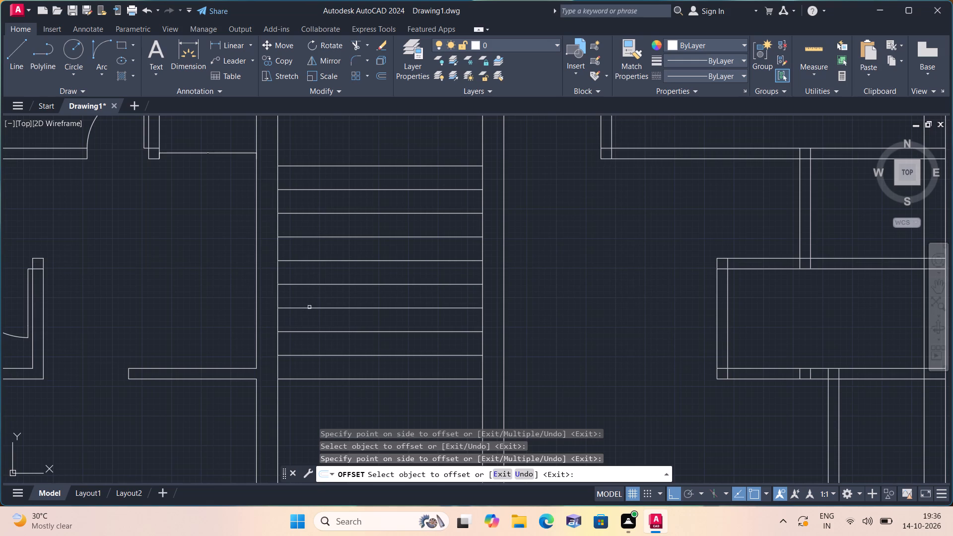
{"action": "key", "text": "Escape"}
{"action": "scroll", "coordinate": [265, 344], "scroll_direction": "down", "scroll_amount": 1}
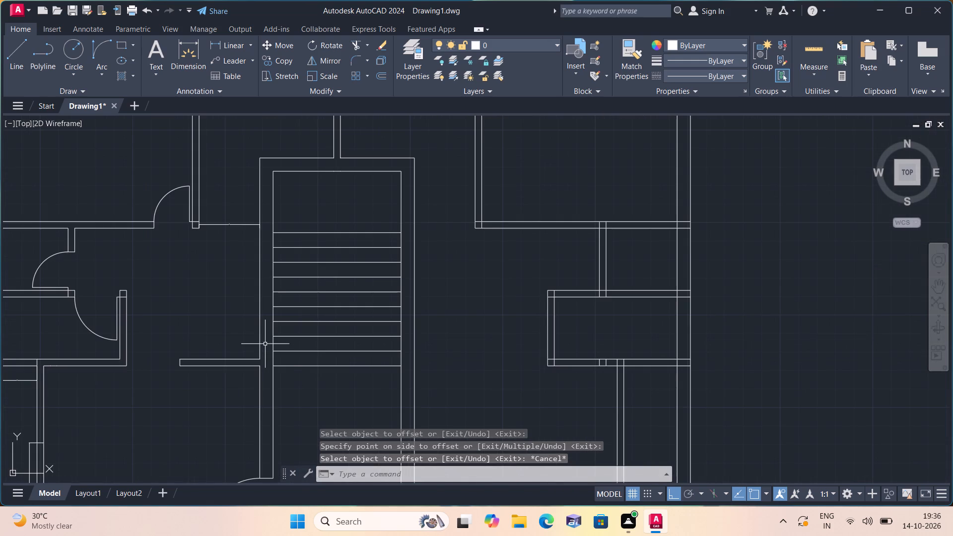
{"action": "scroll", "coordinate": [270, 371], "scroll_direction": "down", "scroll_amount": 1}
{"action": "middle_click_drag", "start_coordinate": [294, 383], "coordinate": [279, 321]}
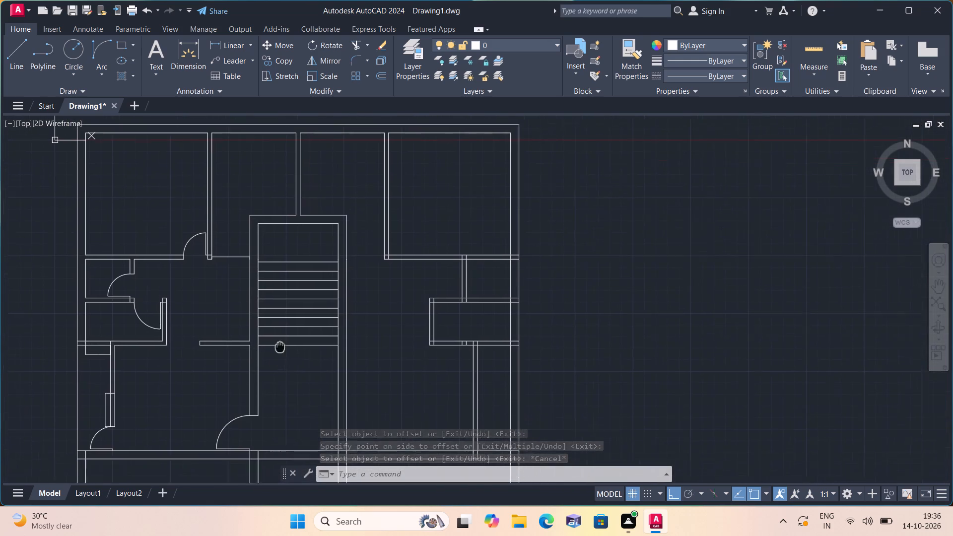
{"action": "middle_click_drag", "start_coordinate": [279, 321], "coordinate": [279, 320]}
{"action": "key", "text": "l"}
{"action": "key", "text": "space"}
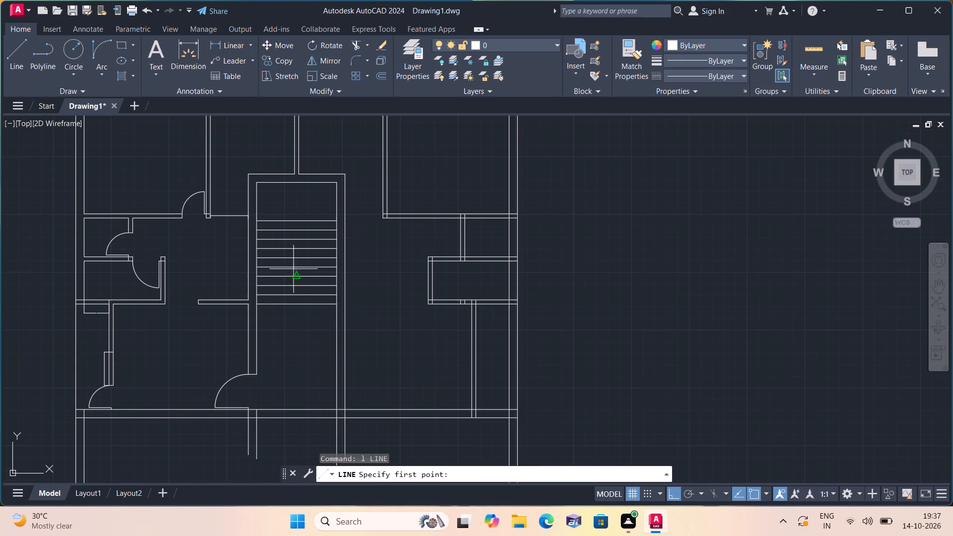
{"action": "left_click", "coordinate": [297, 222]}
{"action": "left_click", "coordinate": [295, 303]}
{"action": "key", "text": "space"}
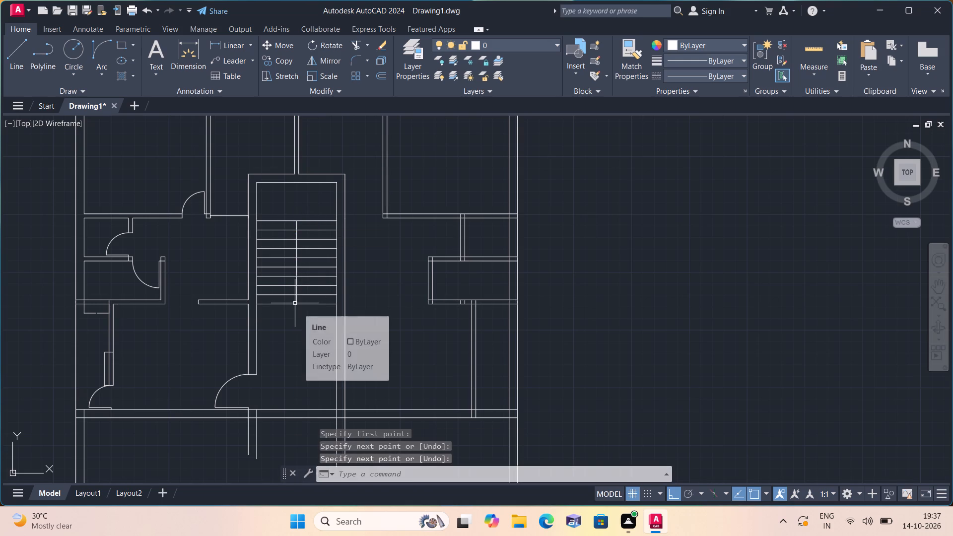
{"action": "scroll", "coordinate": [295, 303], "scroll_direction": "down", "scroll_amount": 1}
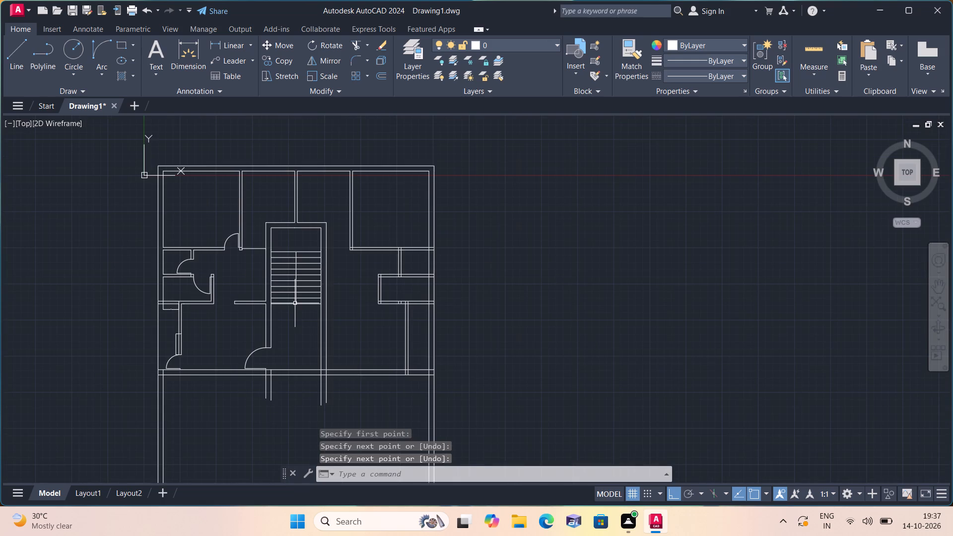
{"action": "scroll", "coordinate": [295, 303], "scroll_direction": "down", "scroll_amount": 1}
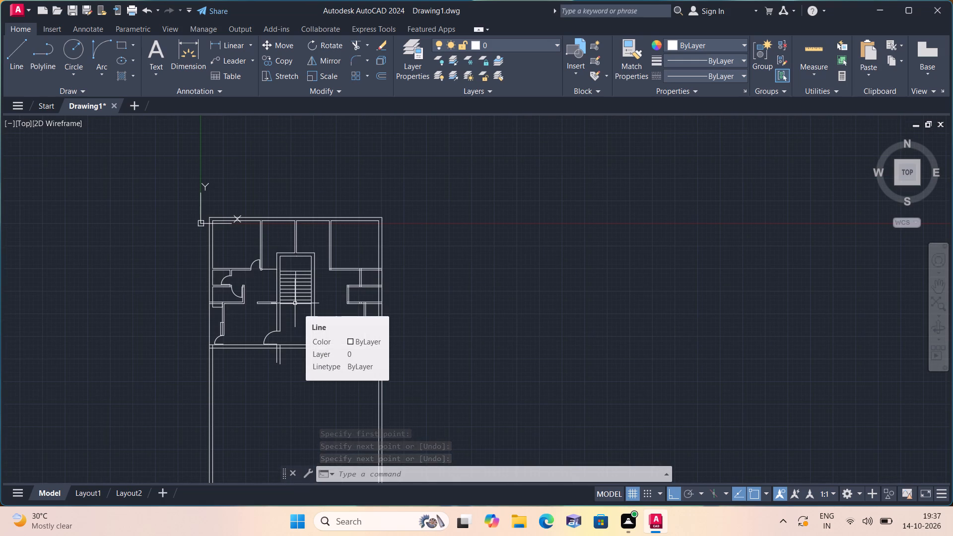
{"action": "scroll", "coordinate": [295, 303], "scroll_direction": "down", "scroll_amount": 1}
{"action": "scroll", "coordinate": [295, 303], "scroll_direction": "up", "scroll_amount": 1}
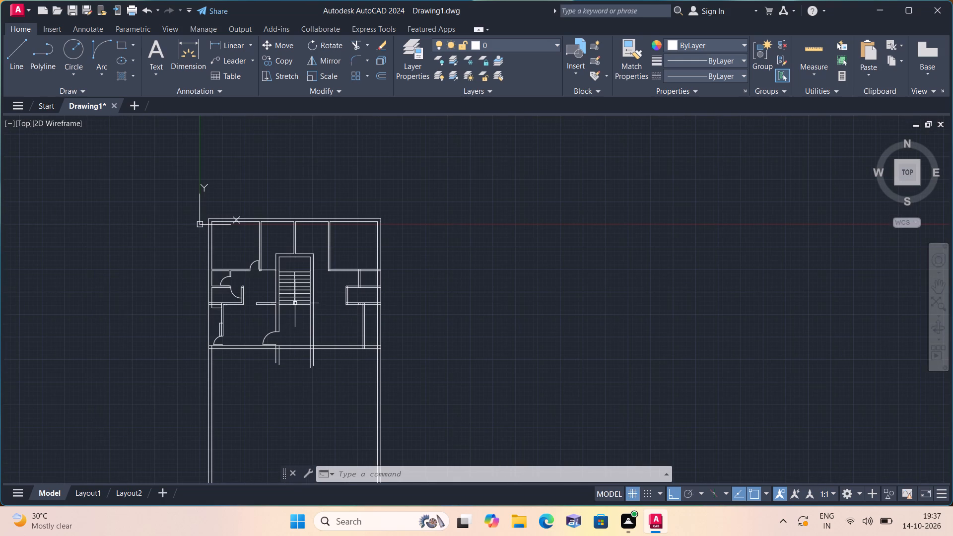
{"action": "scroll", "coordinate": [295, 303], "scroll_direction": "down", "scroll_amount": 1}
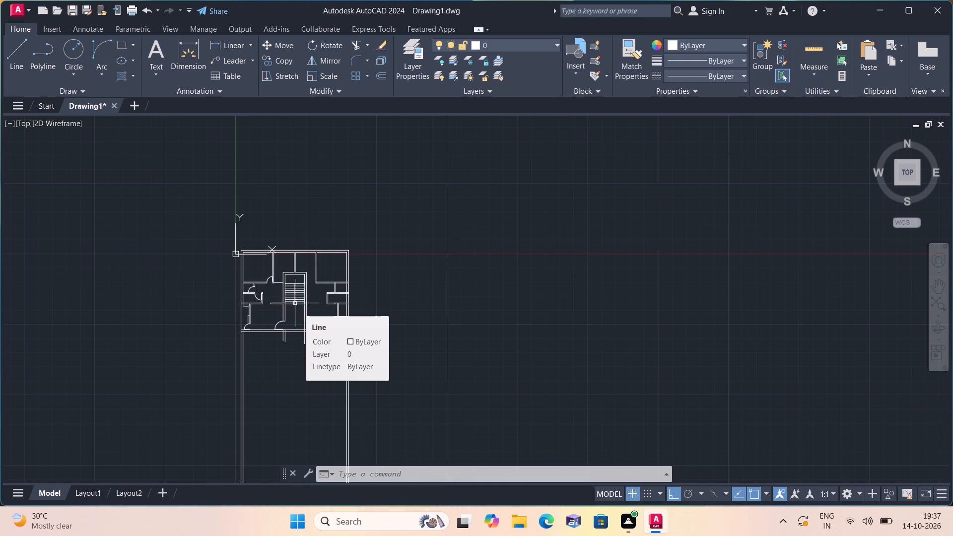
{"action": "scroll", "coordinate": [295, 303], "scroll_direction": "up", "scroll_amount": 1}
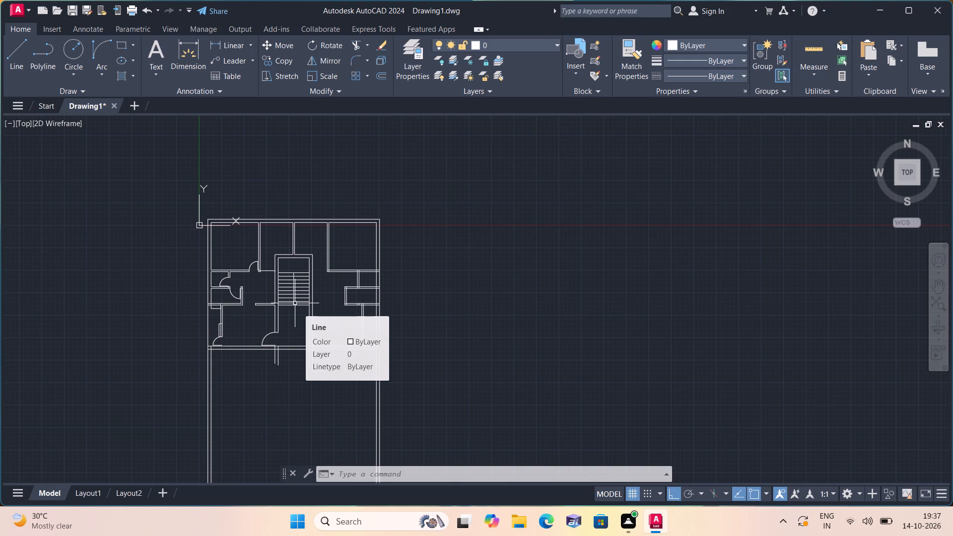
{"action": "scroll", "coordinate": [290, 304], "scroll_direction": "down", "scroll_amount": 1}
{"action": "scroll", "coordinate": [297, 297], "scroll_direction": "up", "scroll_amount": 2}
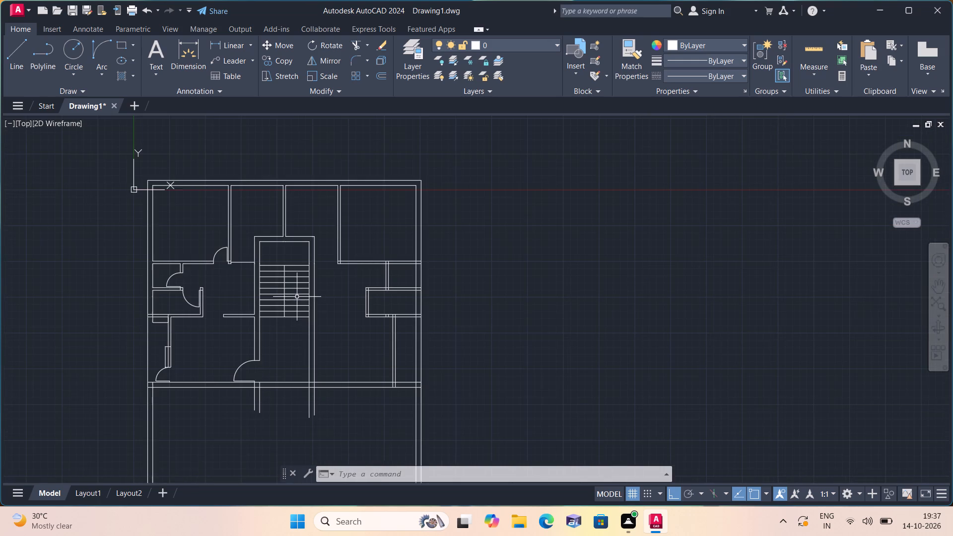
Draw a walking line from below the western flight, about 9'-2" north, about 3'-2" east, and south to the eastern flight's third-lowest tread line.
{"action": "scroll", "coordinate": [272, 309], "scroll_direction": "up", "scroll_amount": 1}
{"action": "type", "text": "l"}
{"action": "key", "text": "space"}
{"action": "scroll", "coordinate": [276, 334], "scroll_direction": "up", "scroll_amount": 2}
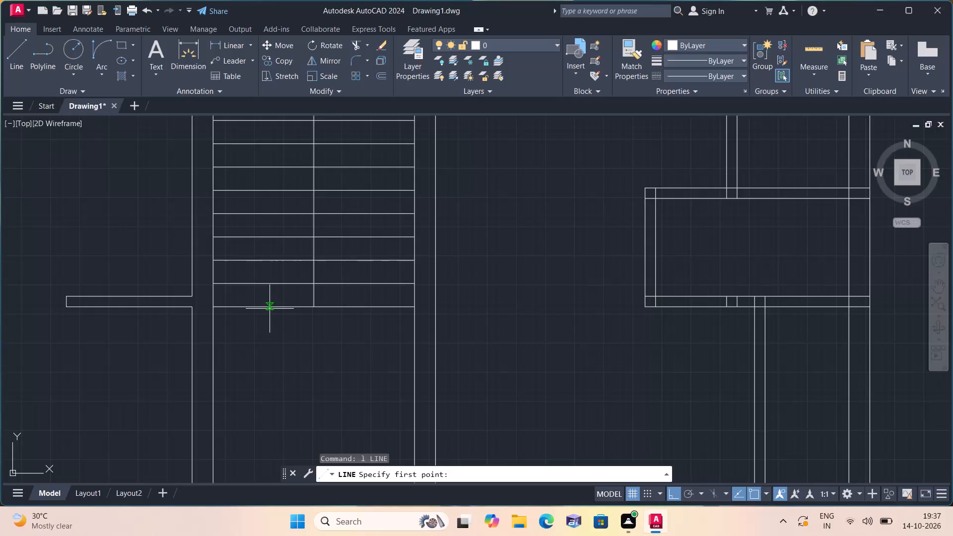
{"action": "left_click", "coordinate": [270, 330]}
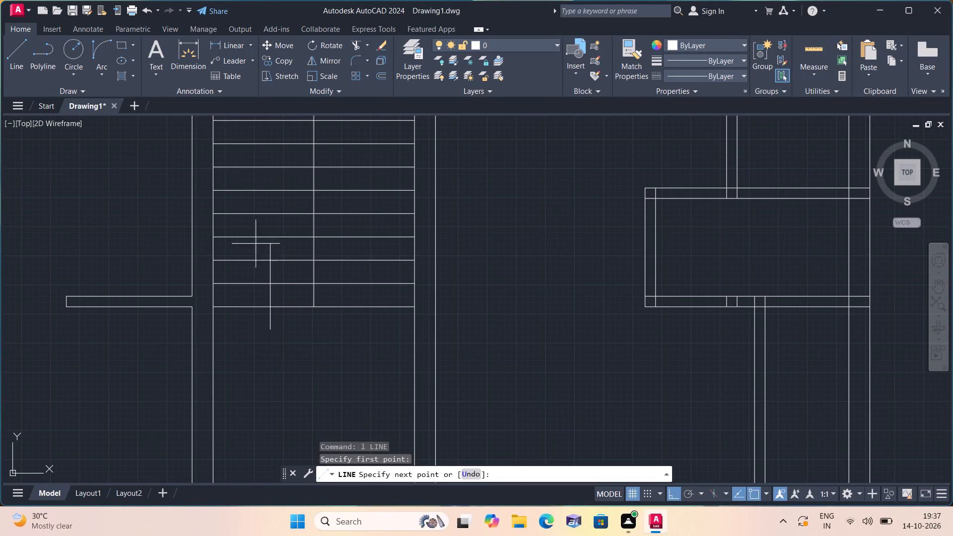
{"action": "middle_click_drag", "start_coordinate": [249, 209], "coordinate": [273, 284]}
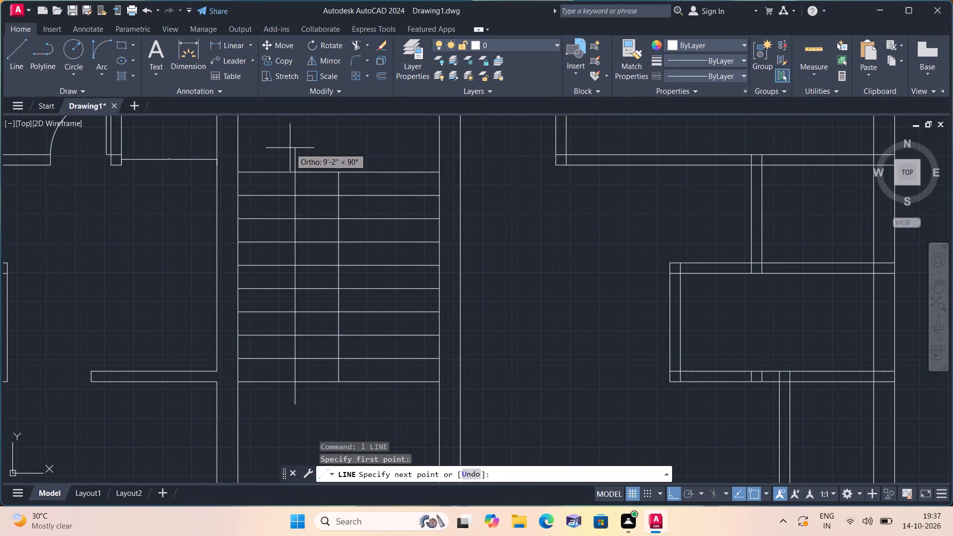
{"action": "left_click", "coordinate": [290, 148]}
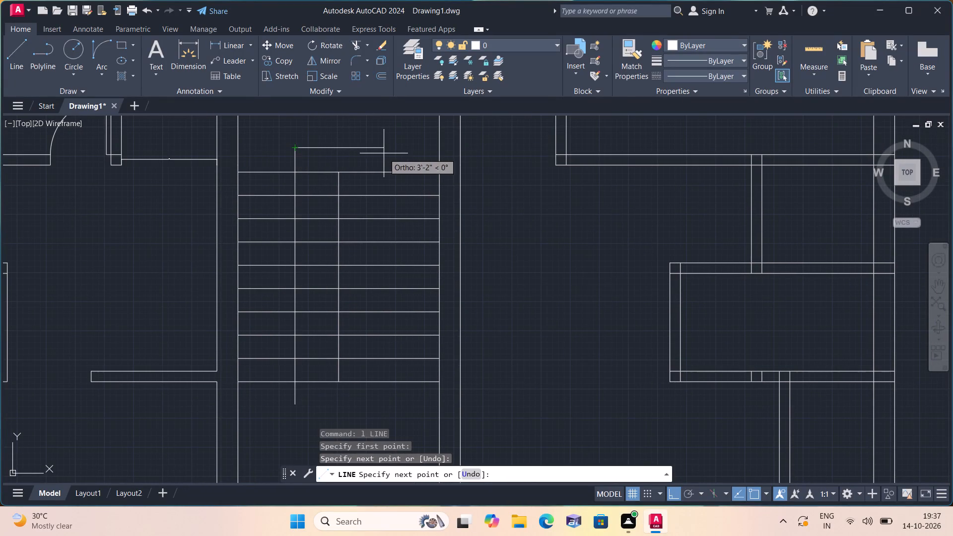
{"action": "left_click", "coordinate": [384, 153]}
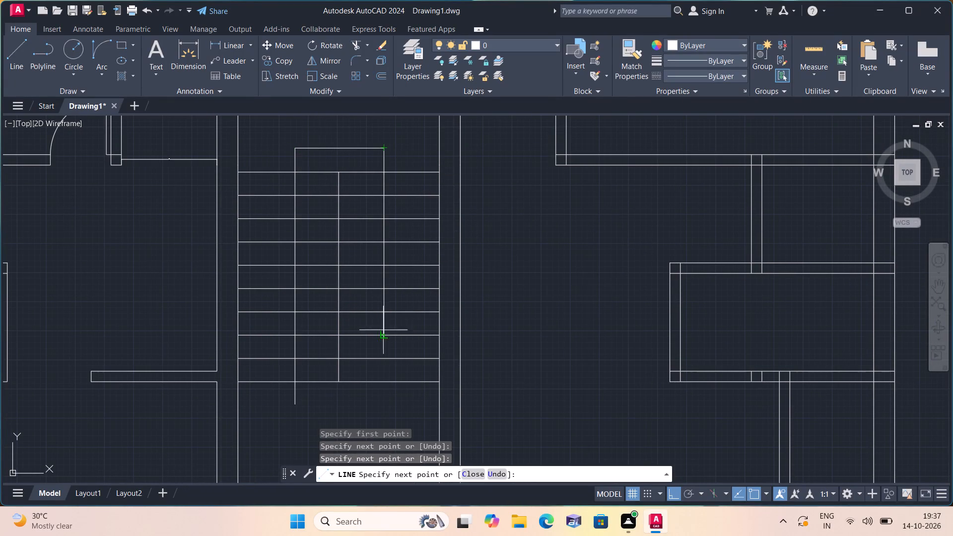
{"action": "left_click", "coordinate": [382, 336]}
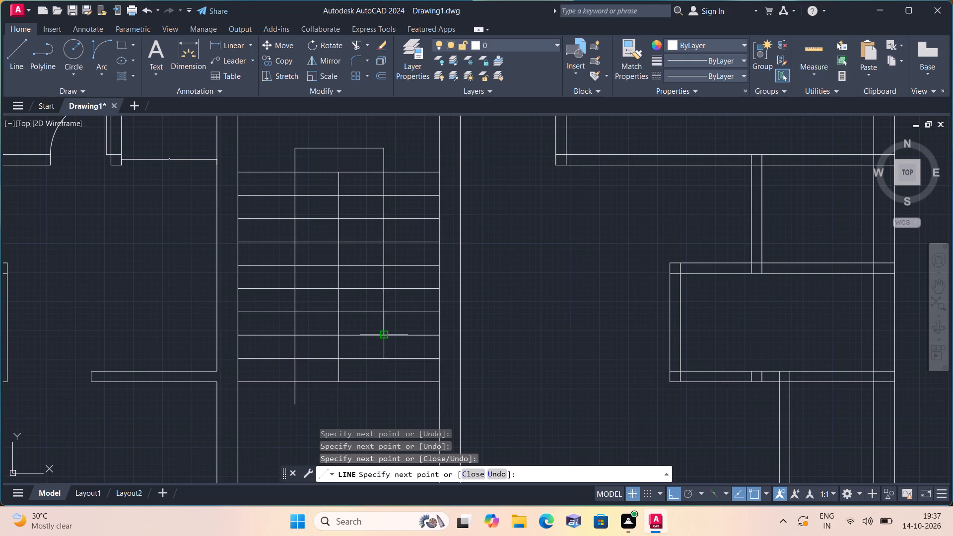
Add a short slanted arrowhead line with Ortho off, rising north-east from the walking line's end in the eastern flight.
{"action": "scroll", "coordinate": [386, 328], "scroll_direction": "up", "scroll_amount": 2}
{"action": "key", "text": "F8"}
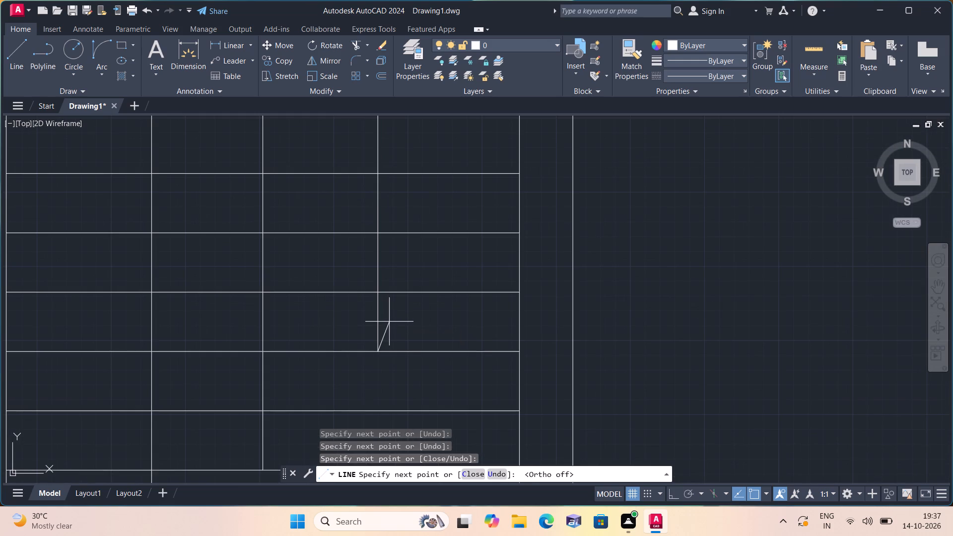
{"action": "left_click", "coordinate": [389, 321]}
{"action": "key", "text": "space"}
Mirror the slanted arrowhead line about the vertical walking line, keeping the source line.
{"action": "scroll", "coordinate": [388, 321], "scroll_direction": "up", "scroll_amount": 2}
{"action": "left_click", "coordinate": [395, 346]}
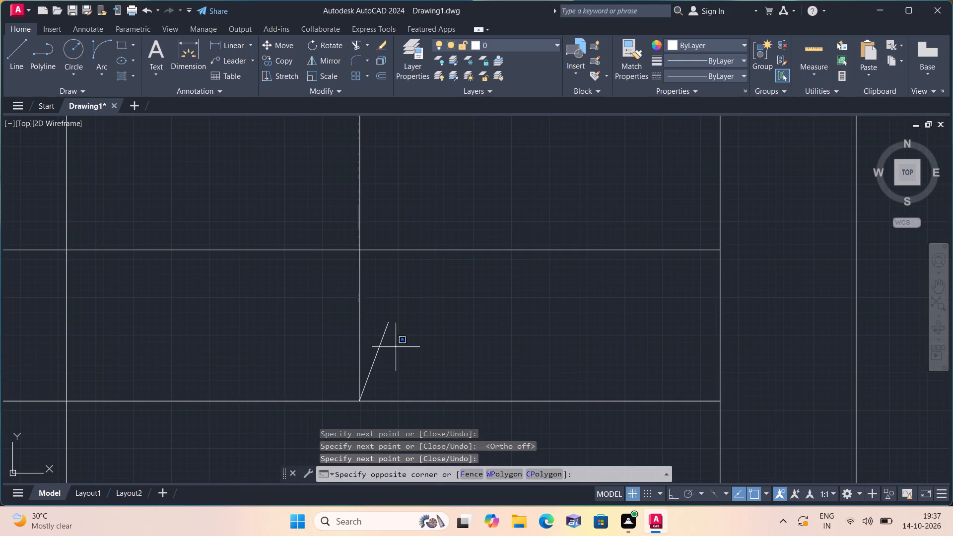
{"action": "left_click", "coordinate": [378, 329]}
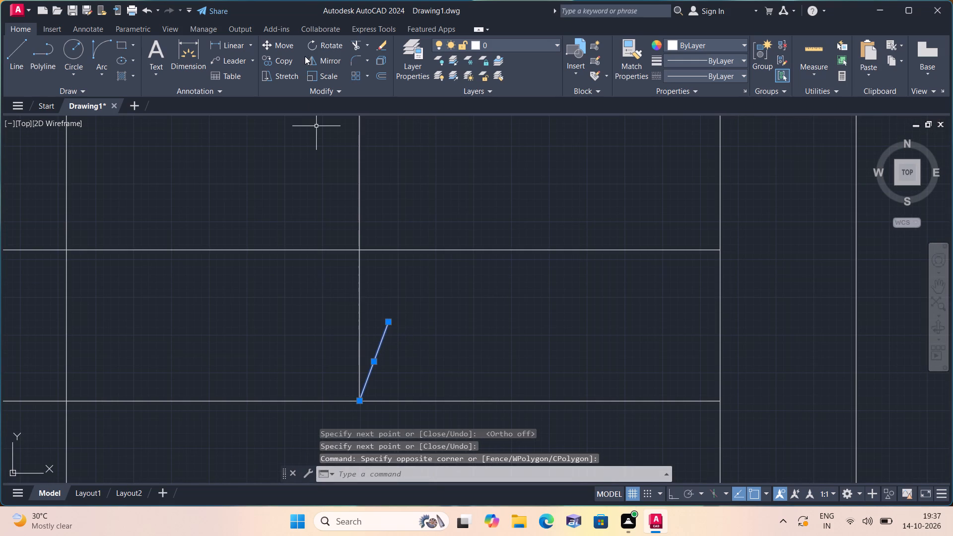
{"action": "left_click", "coordinate": [316, 60]}
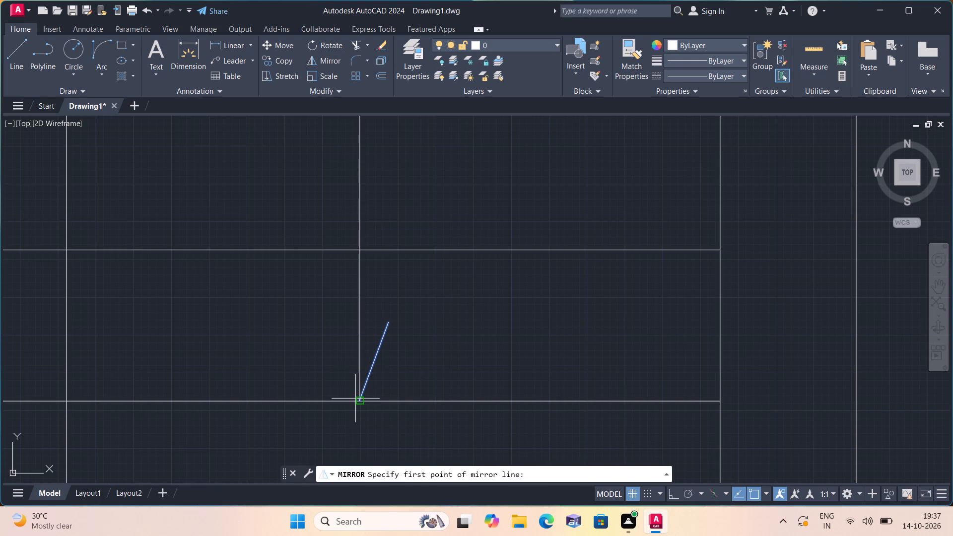
{"action": "left_click", "coordinate": [358, 398]}
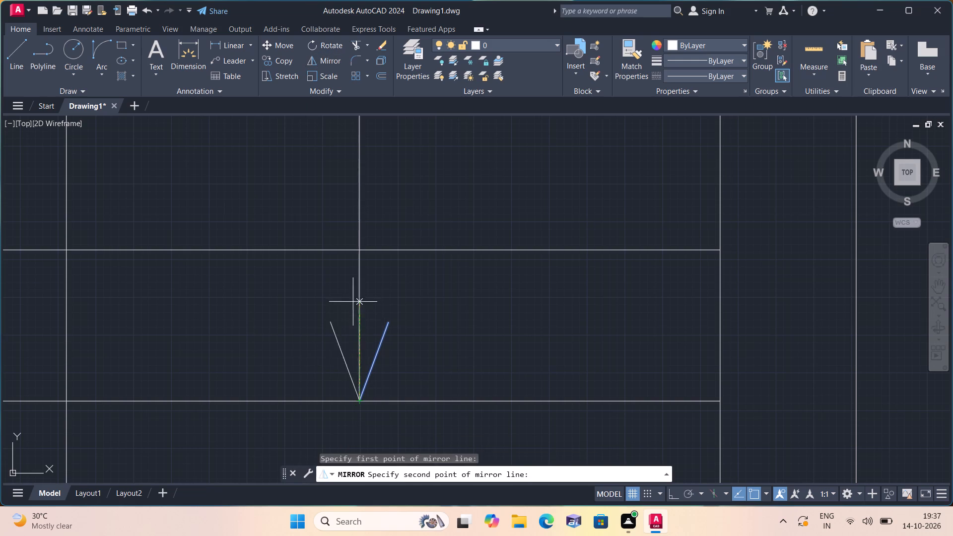
{"action": "key", "text": "F8"}
{"action": "left_click", "coordinate": [359, 268]}
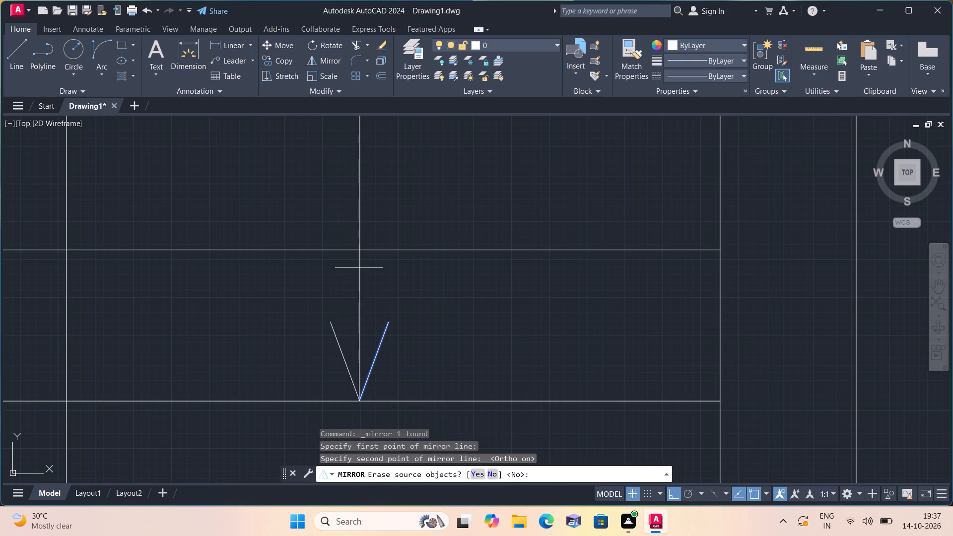
{"action": "type", "text": "n"}
{"action": "key", "text": "space"}
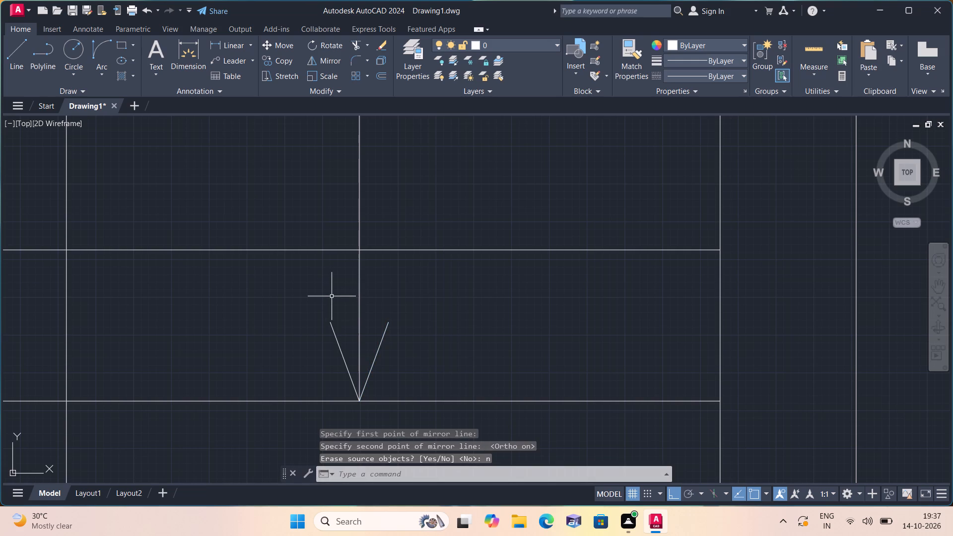
Draw an L-shaped line from the stair enclosure's north wall, west of the central partition, running north and turning west to that room's western partition.
{"action": "scroll", "coordinate": [333, 298], "scroll_direction": "down", "scroll_amount": 3}
{"action": "middle_click_drag", "start_coordinate": [333, 305], "coordinate": [333, 306]}
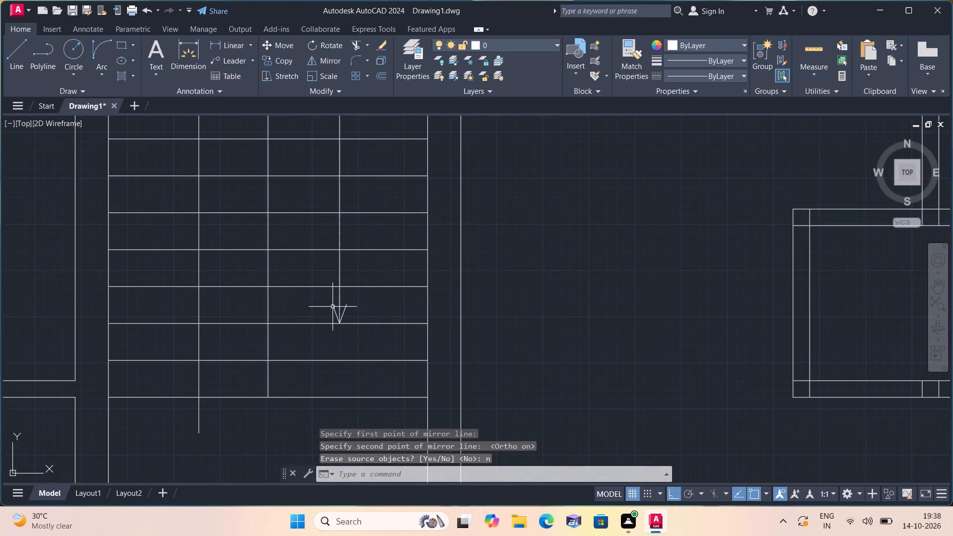
{"action": "middle_click_drag", "start_coordinate": [333, 306], "coordinate": [353, 263]}
{"action": "scroll", "coordinate": [355, 247], "scroll_direction": "down", "scroll_amount": 1}
{"action": "middle_click_drag", "start_coordinate": [352, 252], "coordinate": [355, 311]}
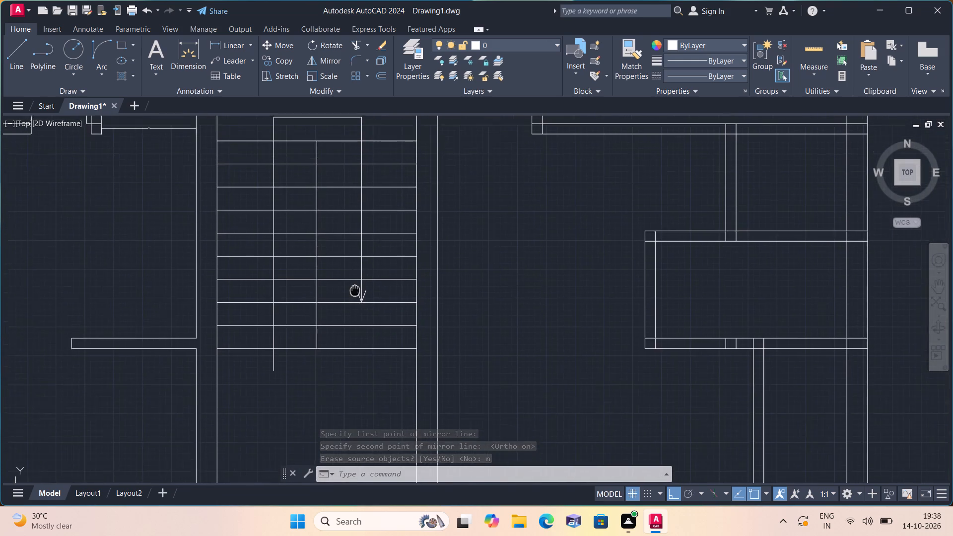
{"action": "middle_click_drag", "start_coordinate": [355, 311], "coordinate": [360, 332]}
{"action": "scroll", "coordinate": [361, 332], "scroll_direction": "down", "scroll_amount": 2}
{"action": "middle_click_drag", "start_coordinate": [306, 267], "coordinate": [360, 303]}
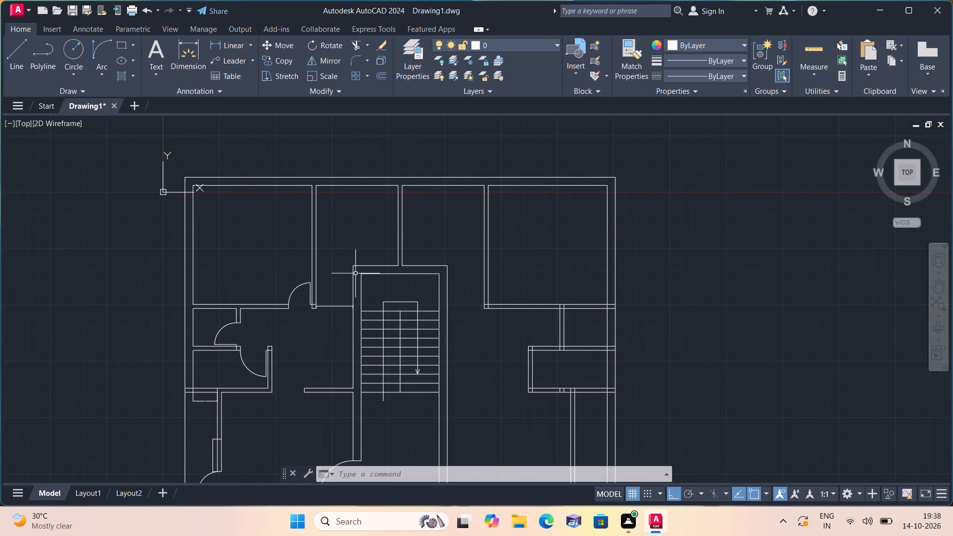
{"action": "scroll", "coordinate": [356, 272], "scroll_direction": "up", "scroll_amount": 1}
{"action": "type", "text": "l"}
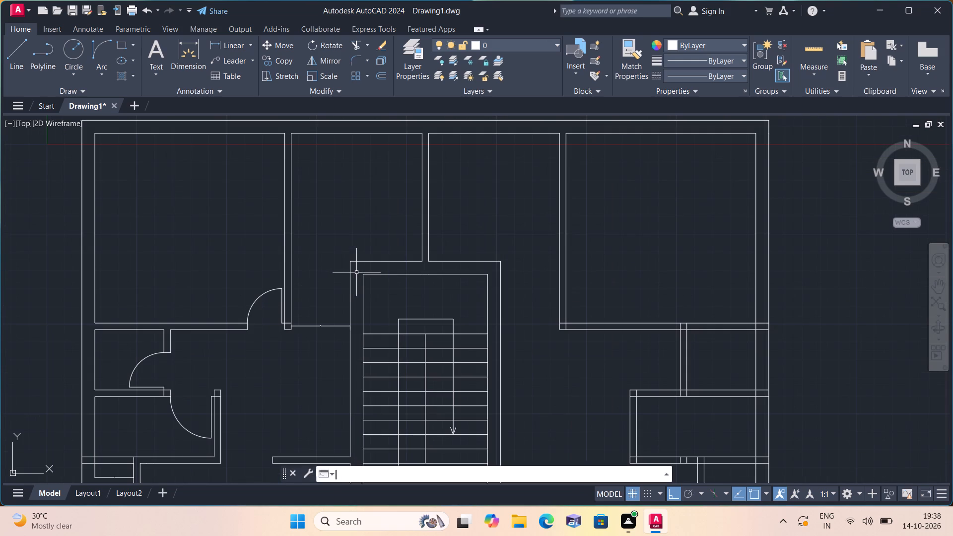
{"action": "key", "text": "space"}
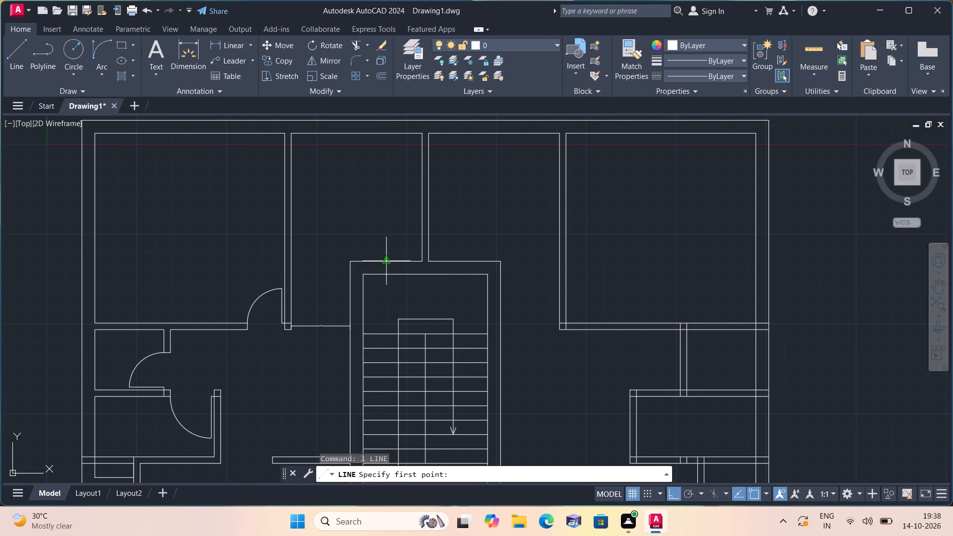
{"action": "left_click", "coordinate": [385, 261]}
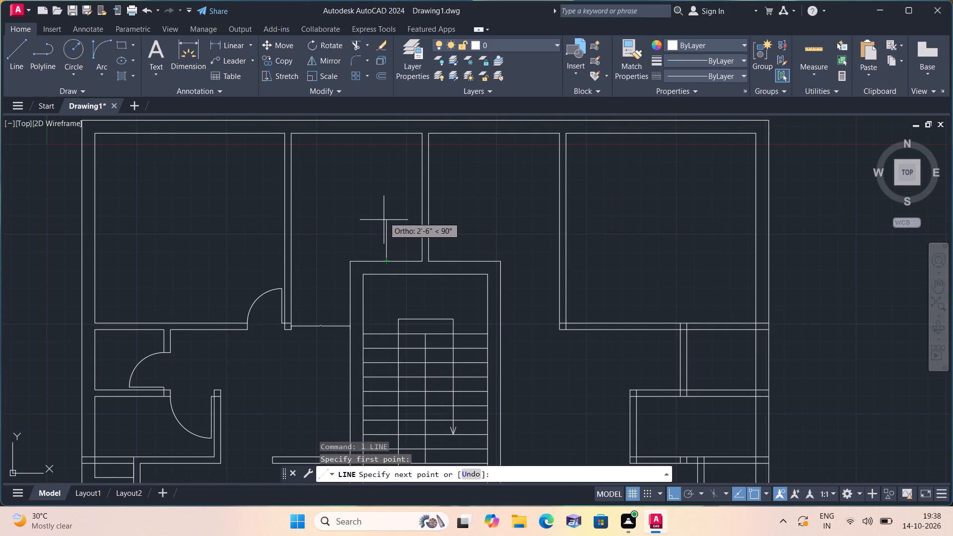
{"action": "left_click", "coordinate": [390, 161]}
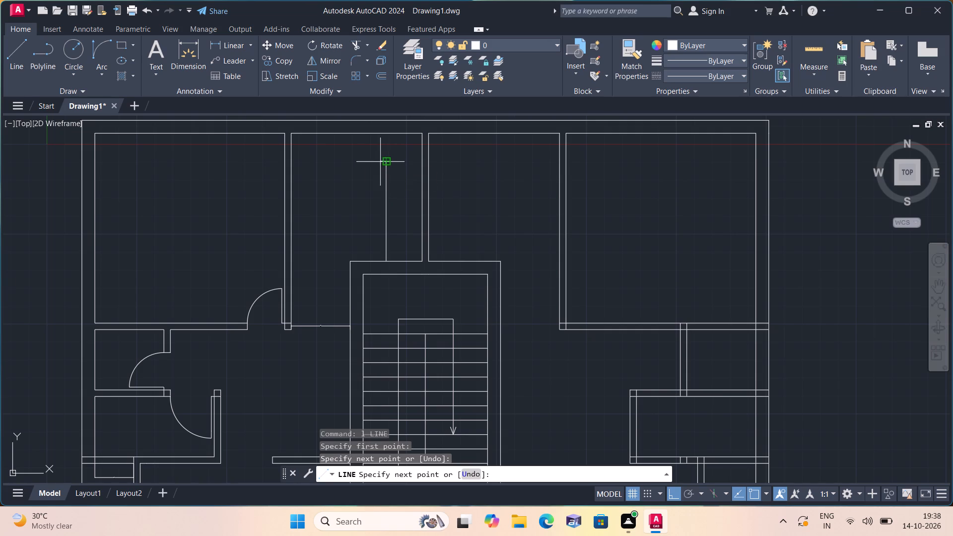
{"action": "left_click", "coordinate": [290, 162]}
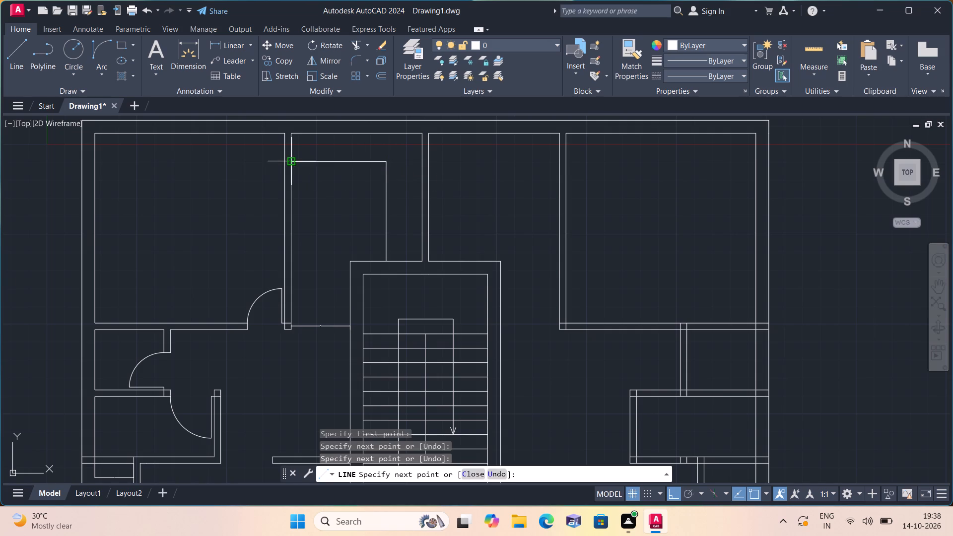
{"action": "key", "text": "space"}
Draw an L-shaped line from the stair enclosure's north wall, east of the central partition, north level with the western L, and east to the room's eastern partition.
{"action": "key", "text": "space"}
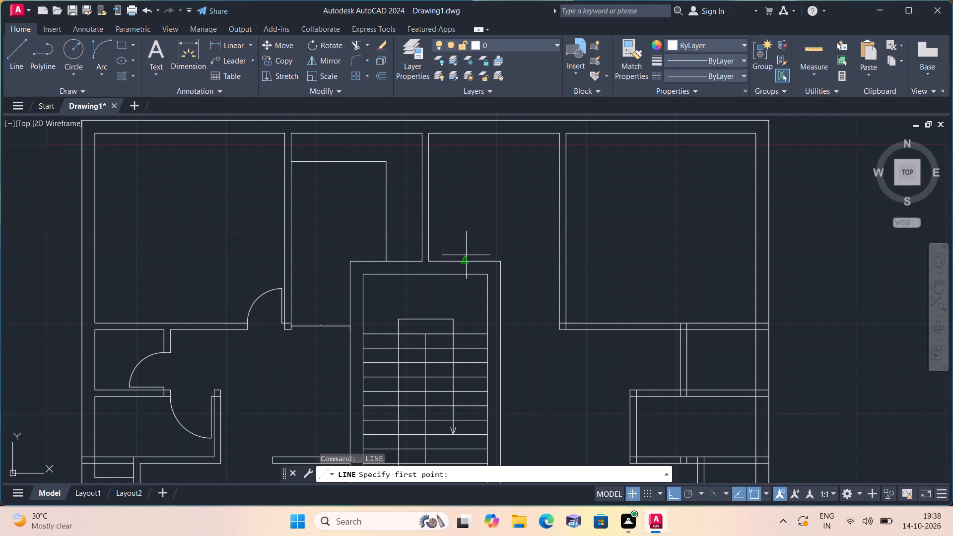
{"action": "left_click", "coordinate": [466, 261]}
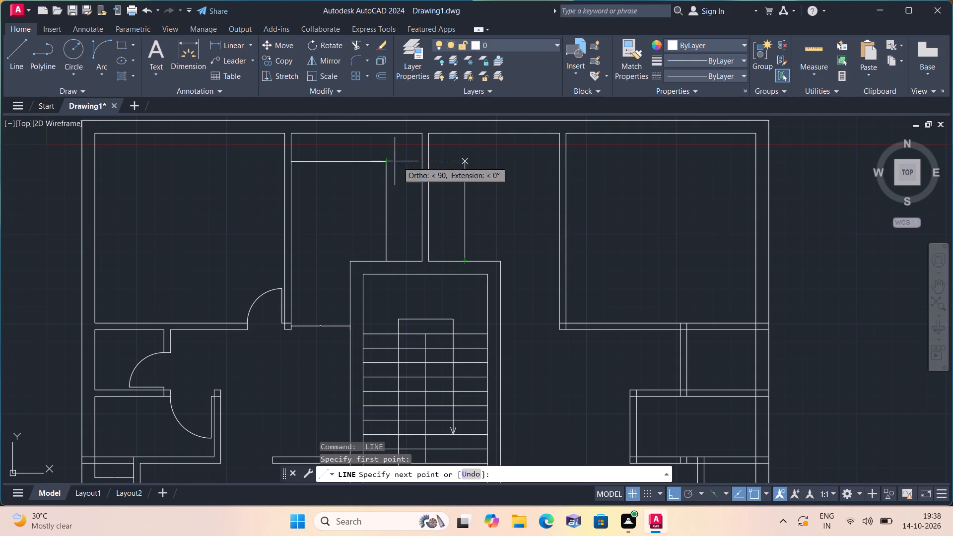
{"action": "left_click", "coordinate": [467, 163]}
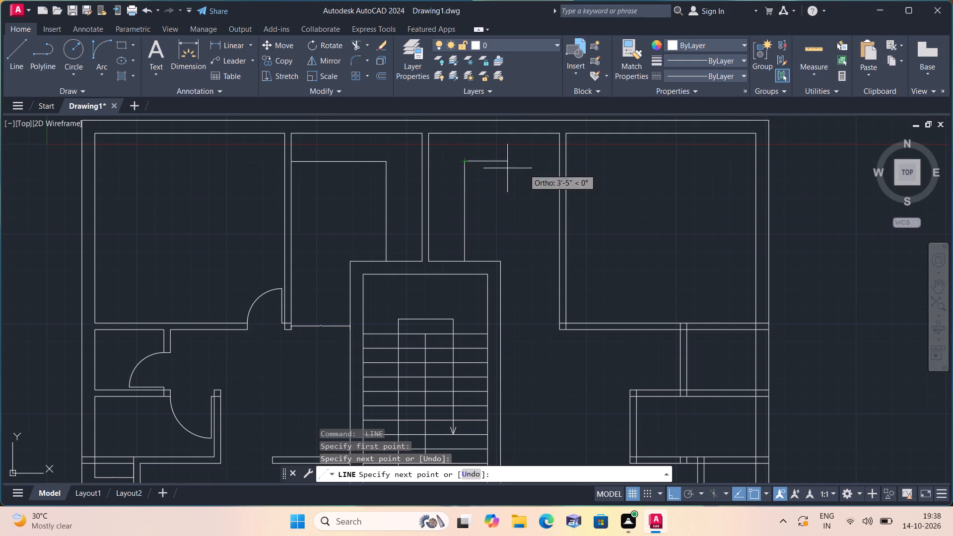
{"action": "left_click", "coordinate": [561, 164]}
{"action": "key", "text": "space"}
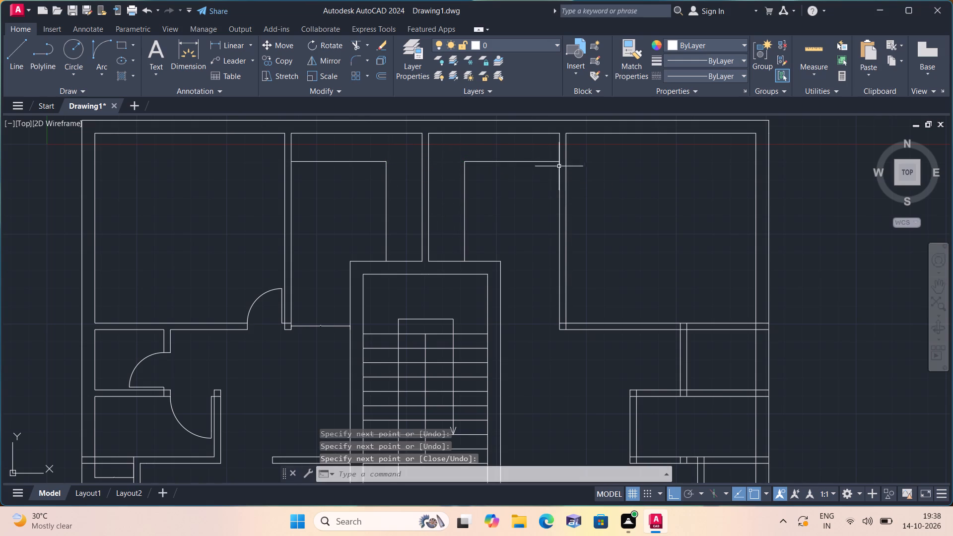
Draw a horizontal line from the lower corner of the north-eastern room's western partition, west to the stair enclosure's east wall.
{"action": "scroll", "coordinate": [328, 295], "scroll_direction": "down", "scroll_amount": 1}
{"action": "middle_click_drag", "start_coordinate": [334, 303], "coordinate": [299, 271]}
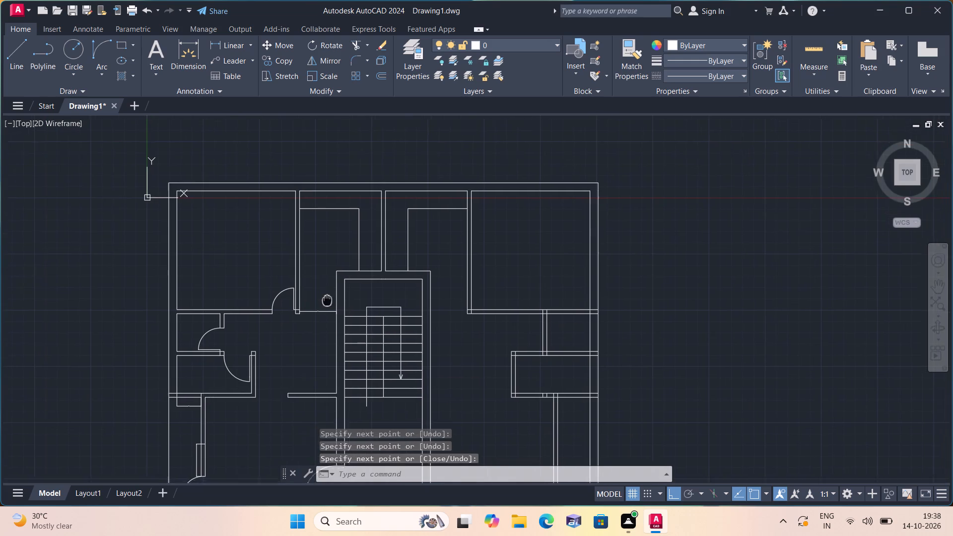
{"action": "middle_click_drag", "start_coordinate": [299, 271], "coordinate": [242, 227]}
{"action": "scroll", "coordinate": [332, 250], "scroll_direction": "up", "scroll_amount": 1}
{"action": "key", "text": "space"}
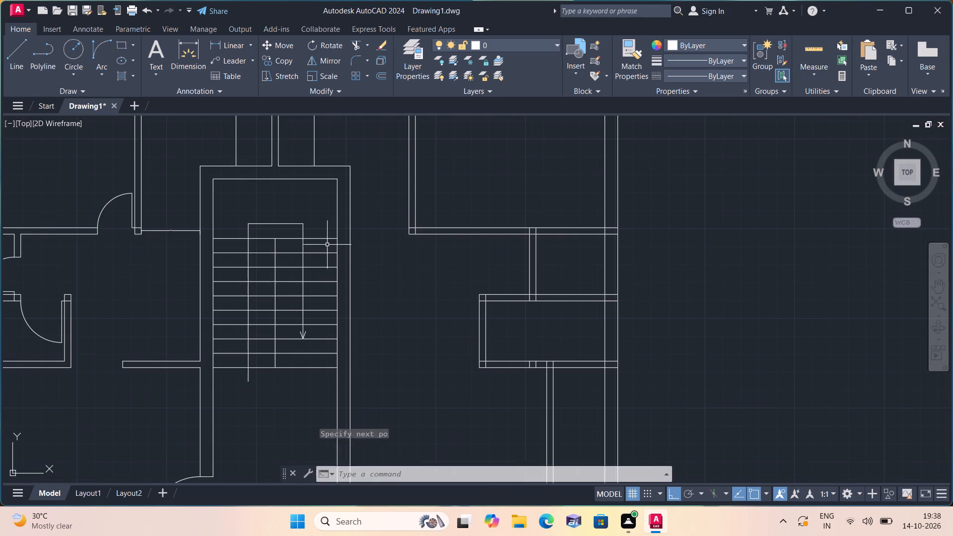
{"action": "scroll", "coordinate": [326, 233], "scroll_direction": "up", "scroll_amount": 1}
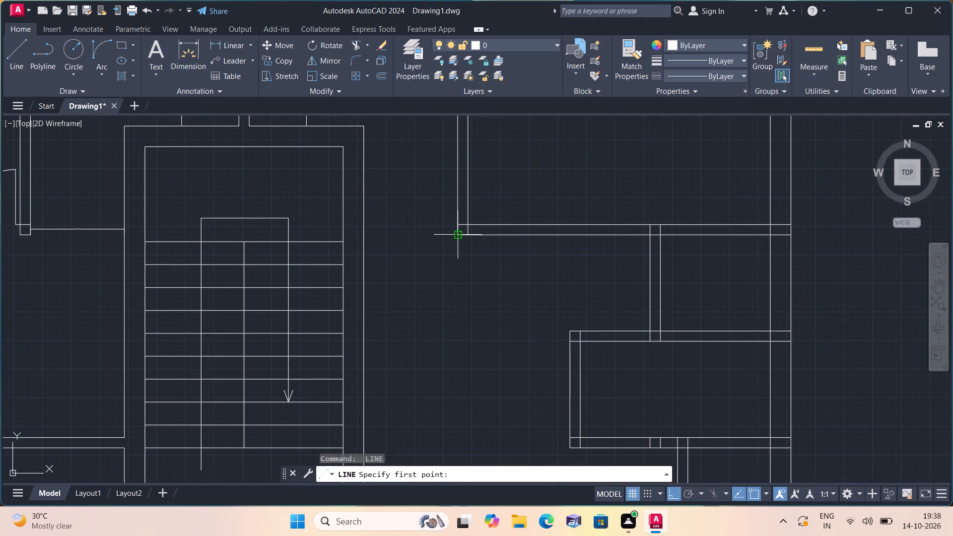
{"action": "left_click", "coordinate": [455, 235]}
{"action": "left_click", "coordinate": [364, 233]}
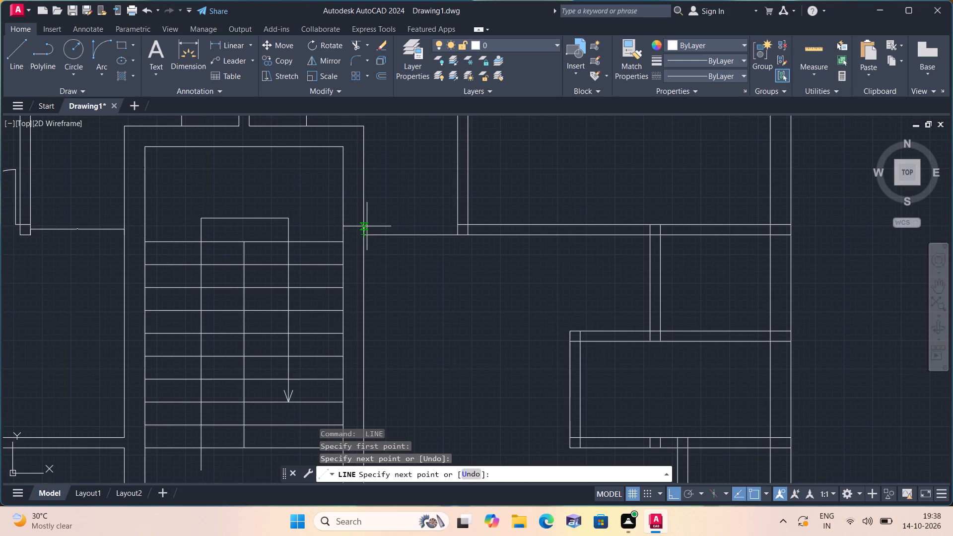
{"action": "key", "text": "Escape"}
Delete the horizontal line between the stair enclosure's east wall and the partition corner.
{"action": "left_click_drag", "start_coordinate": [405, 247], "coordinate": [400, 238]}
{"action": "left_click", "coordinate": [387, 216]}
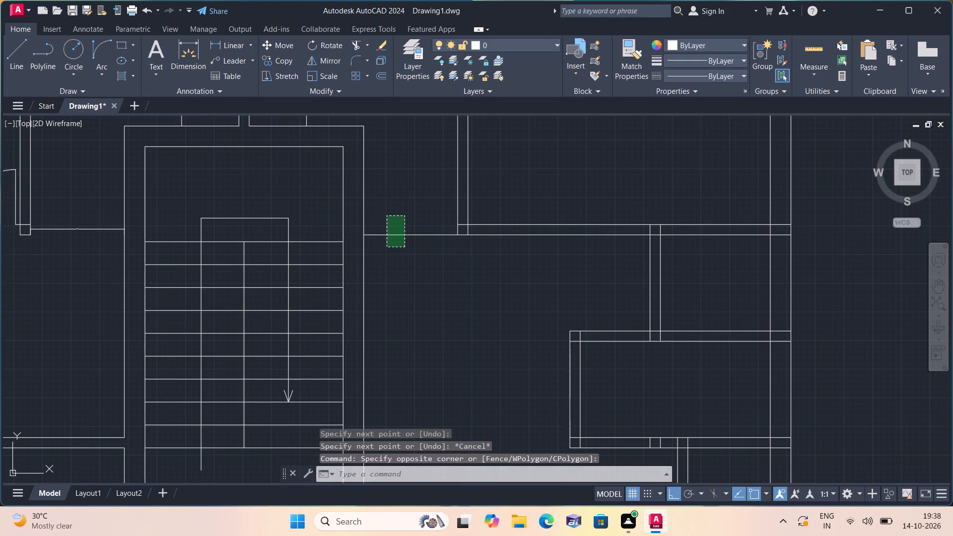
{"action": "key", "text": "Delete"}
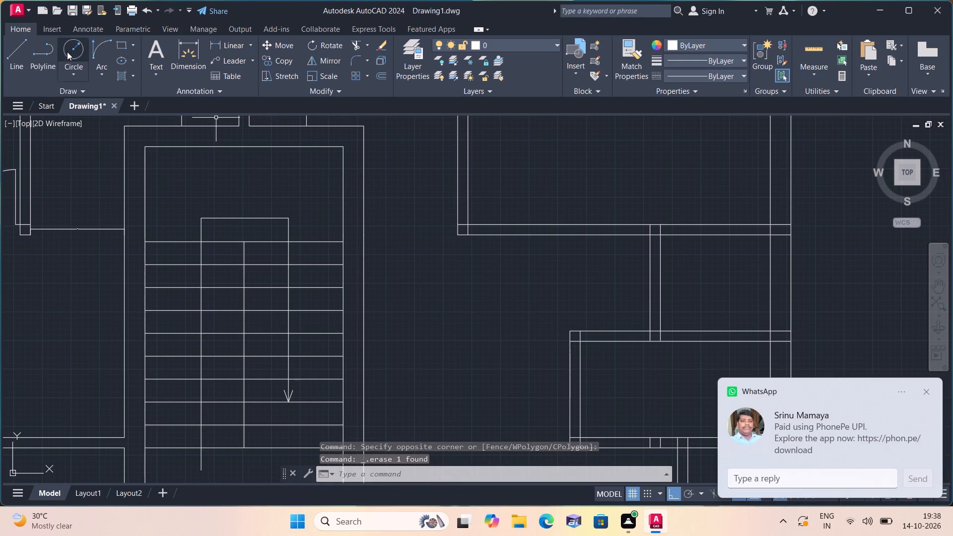
Add a horizontal linear dimension between the north-eastern room's lower partition corner and the stair enclosure's east wall, just north of the measured points.
{"action": "left_click", "coordinate": [232, 46]}
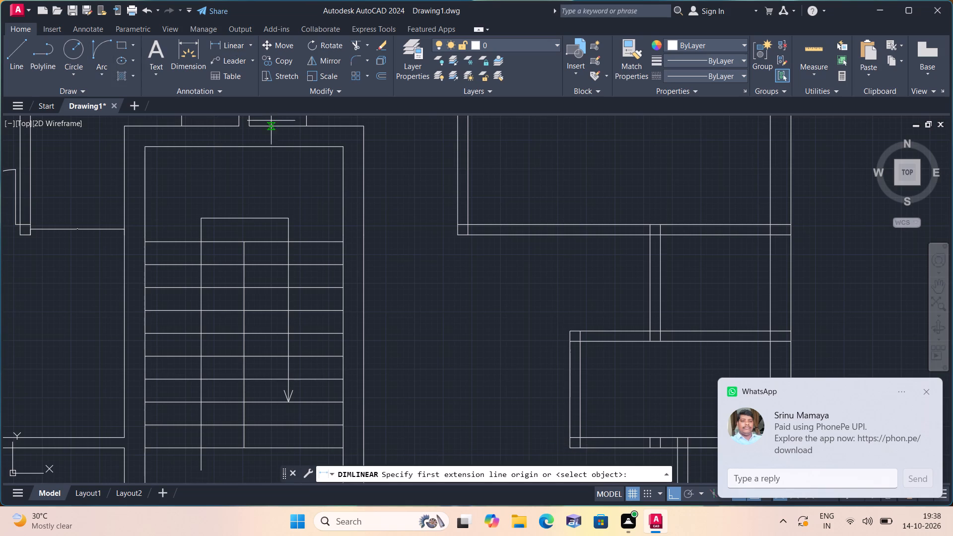
{"action": "left_click", "coordinate": [457, 233]}
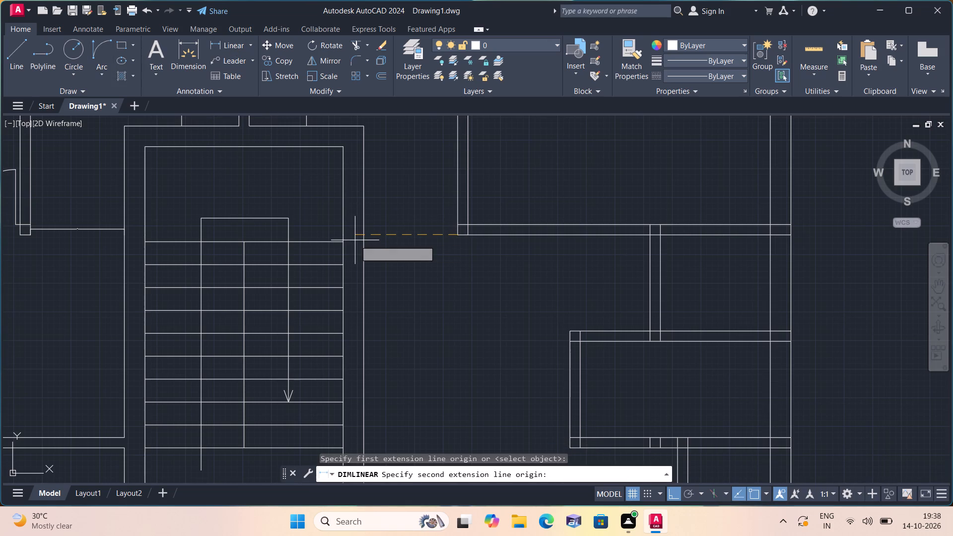
{"action": "left_click", "coordinate": [364, 236]}
{"action": "scroll", "coordinate": [365, 231], "scroll_direction": "up", "scroll_amount": 1}
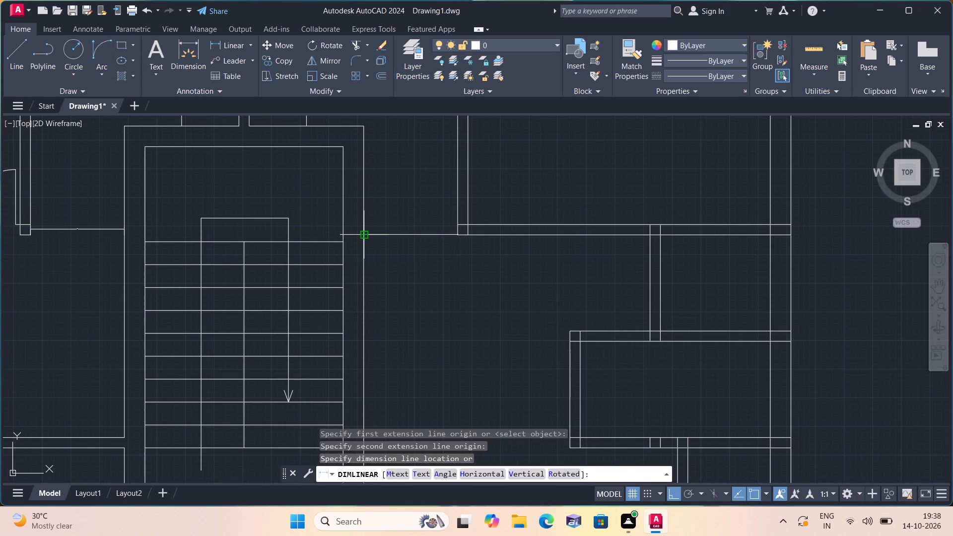
{"action": "scroll", "coordinate": [365, 231], "scroll_direction": "up", "scroll_amount": 1}
{"action": "left_click", "coordinate": [366, 224]}
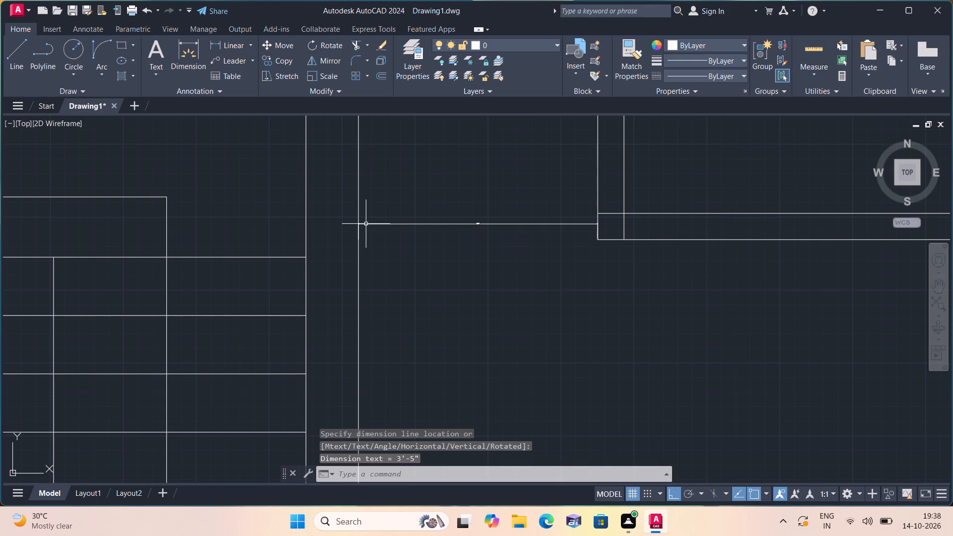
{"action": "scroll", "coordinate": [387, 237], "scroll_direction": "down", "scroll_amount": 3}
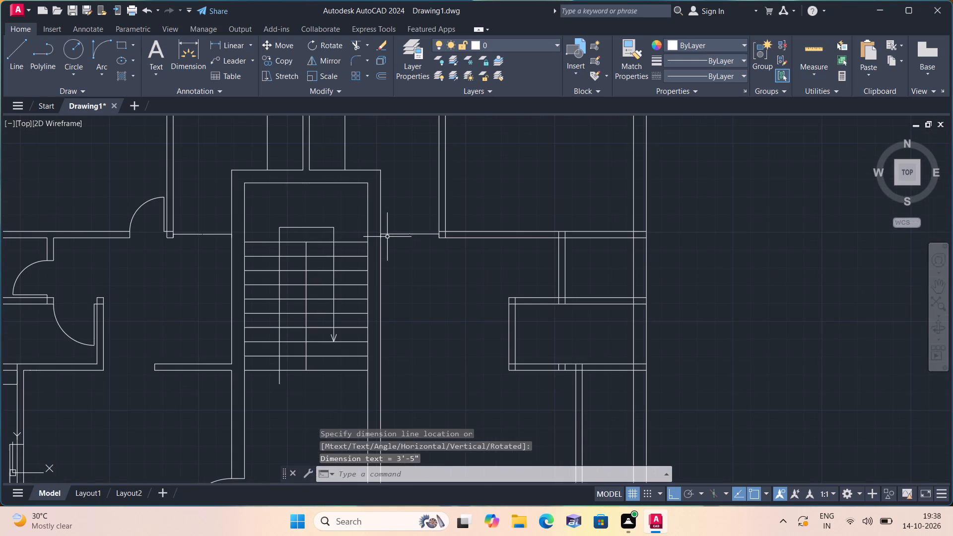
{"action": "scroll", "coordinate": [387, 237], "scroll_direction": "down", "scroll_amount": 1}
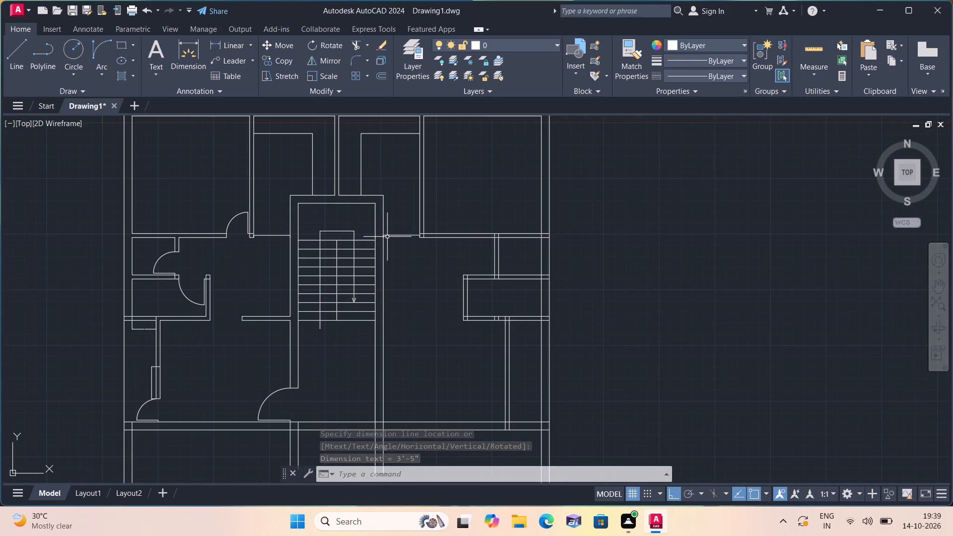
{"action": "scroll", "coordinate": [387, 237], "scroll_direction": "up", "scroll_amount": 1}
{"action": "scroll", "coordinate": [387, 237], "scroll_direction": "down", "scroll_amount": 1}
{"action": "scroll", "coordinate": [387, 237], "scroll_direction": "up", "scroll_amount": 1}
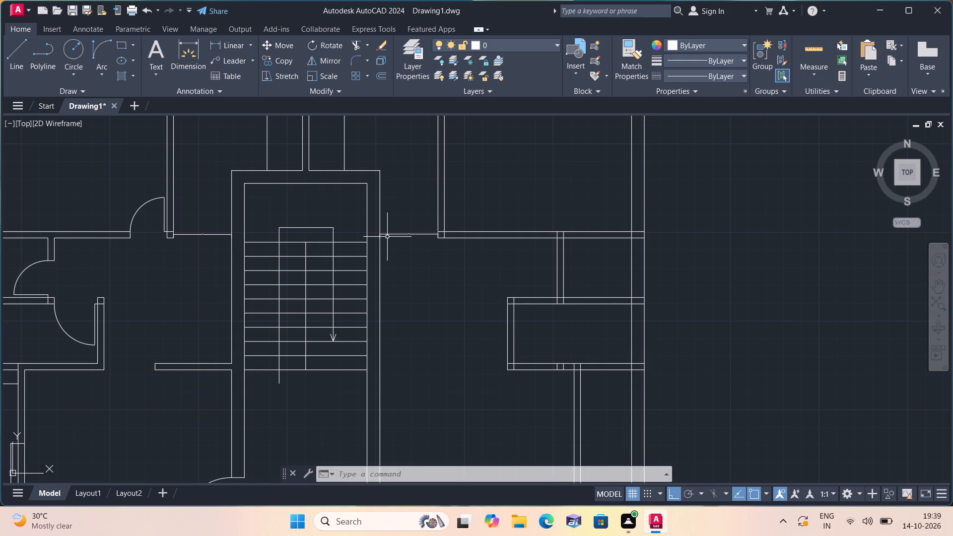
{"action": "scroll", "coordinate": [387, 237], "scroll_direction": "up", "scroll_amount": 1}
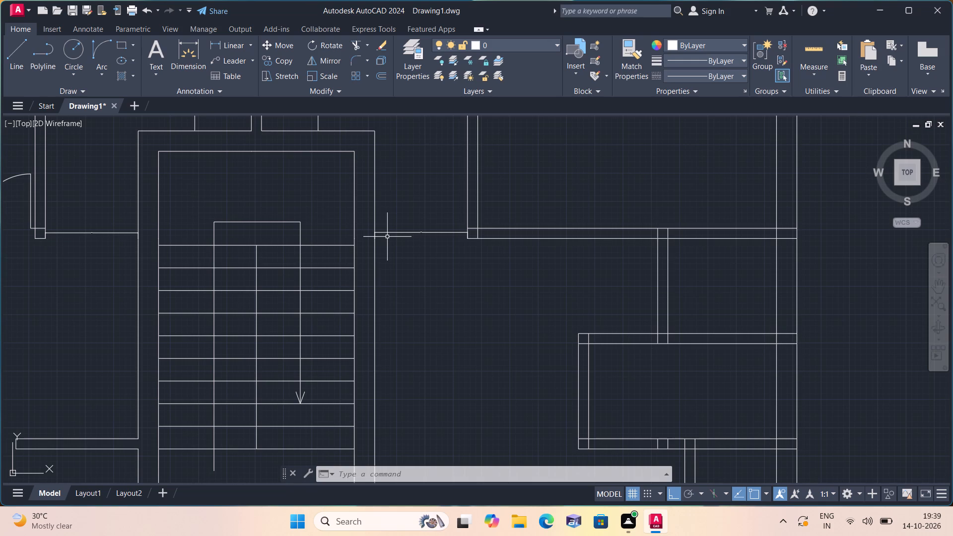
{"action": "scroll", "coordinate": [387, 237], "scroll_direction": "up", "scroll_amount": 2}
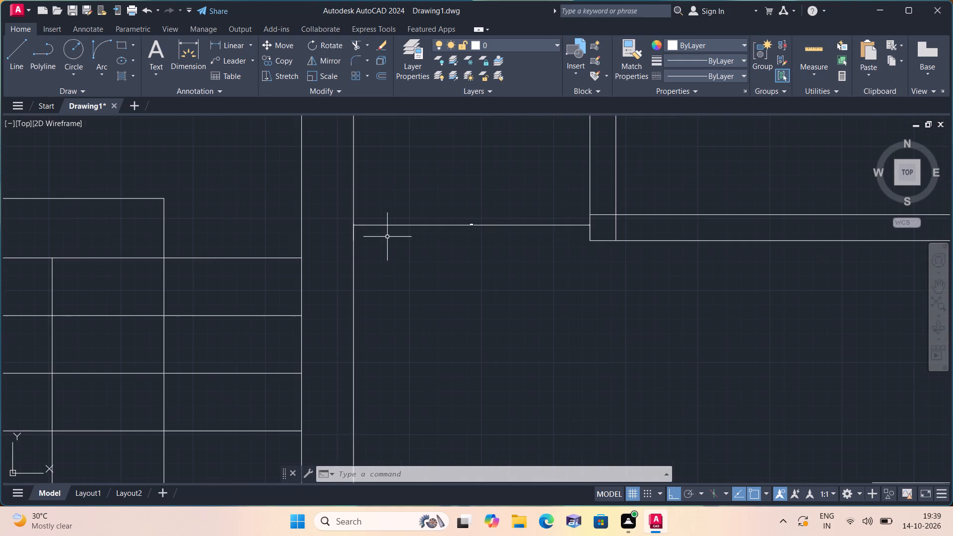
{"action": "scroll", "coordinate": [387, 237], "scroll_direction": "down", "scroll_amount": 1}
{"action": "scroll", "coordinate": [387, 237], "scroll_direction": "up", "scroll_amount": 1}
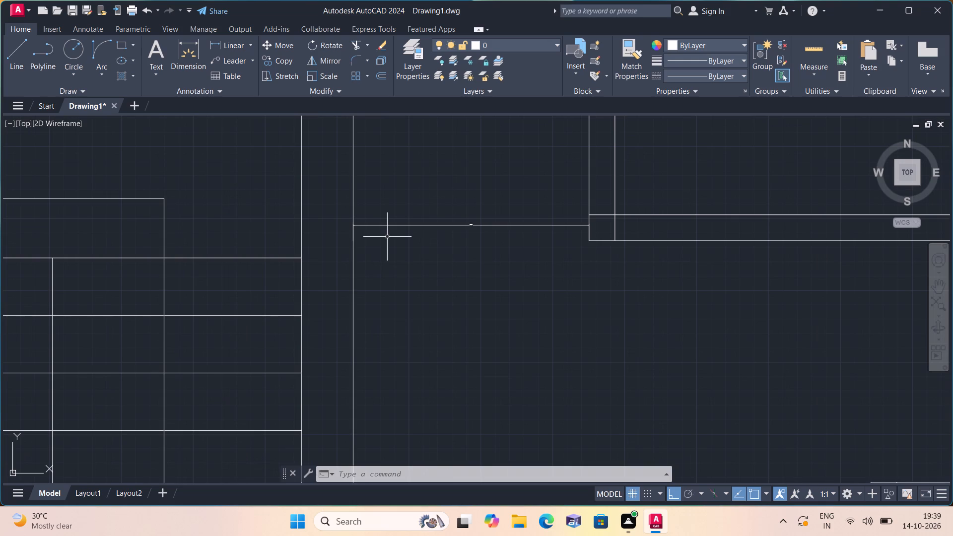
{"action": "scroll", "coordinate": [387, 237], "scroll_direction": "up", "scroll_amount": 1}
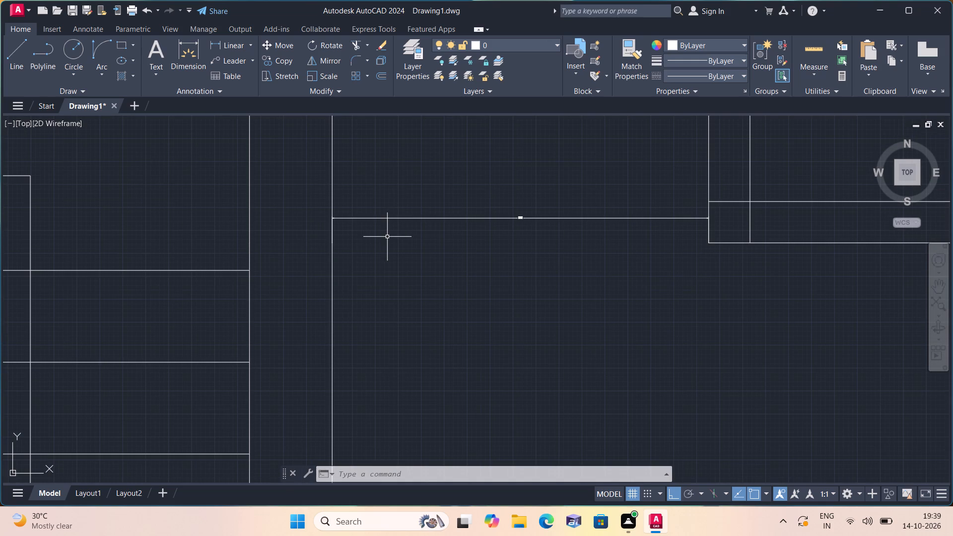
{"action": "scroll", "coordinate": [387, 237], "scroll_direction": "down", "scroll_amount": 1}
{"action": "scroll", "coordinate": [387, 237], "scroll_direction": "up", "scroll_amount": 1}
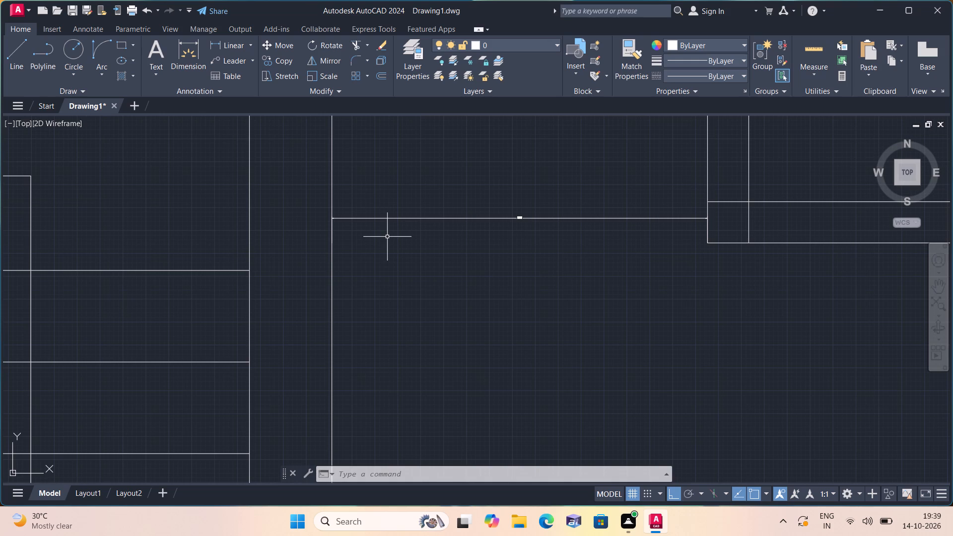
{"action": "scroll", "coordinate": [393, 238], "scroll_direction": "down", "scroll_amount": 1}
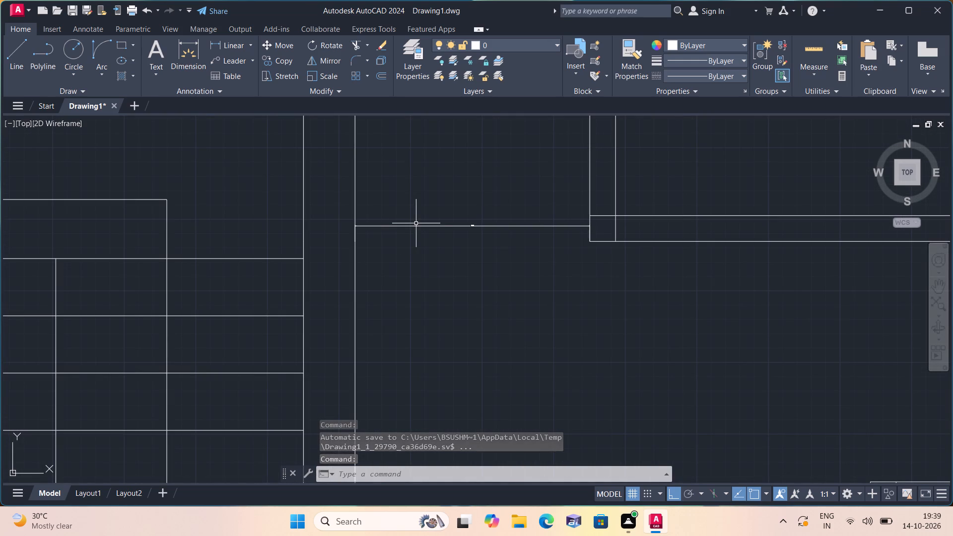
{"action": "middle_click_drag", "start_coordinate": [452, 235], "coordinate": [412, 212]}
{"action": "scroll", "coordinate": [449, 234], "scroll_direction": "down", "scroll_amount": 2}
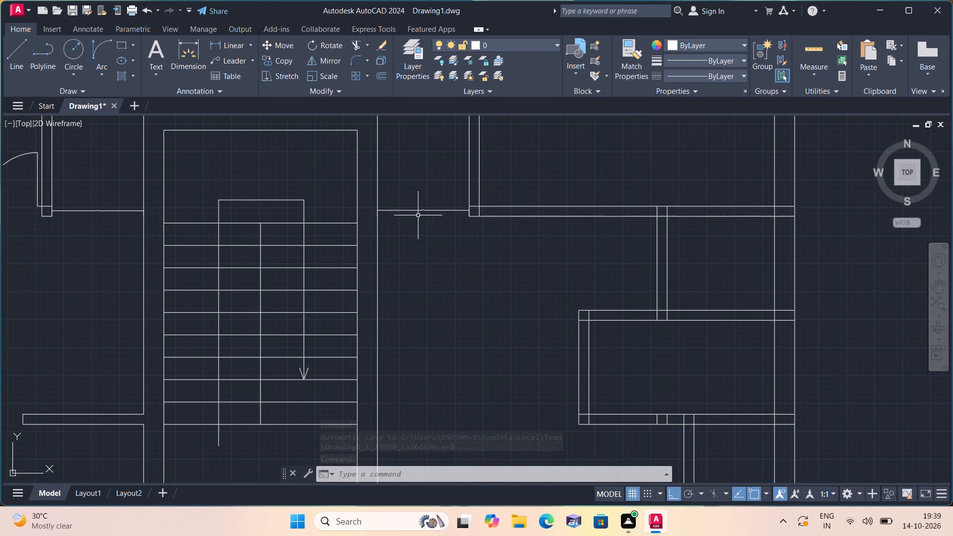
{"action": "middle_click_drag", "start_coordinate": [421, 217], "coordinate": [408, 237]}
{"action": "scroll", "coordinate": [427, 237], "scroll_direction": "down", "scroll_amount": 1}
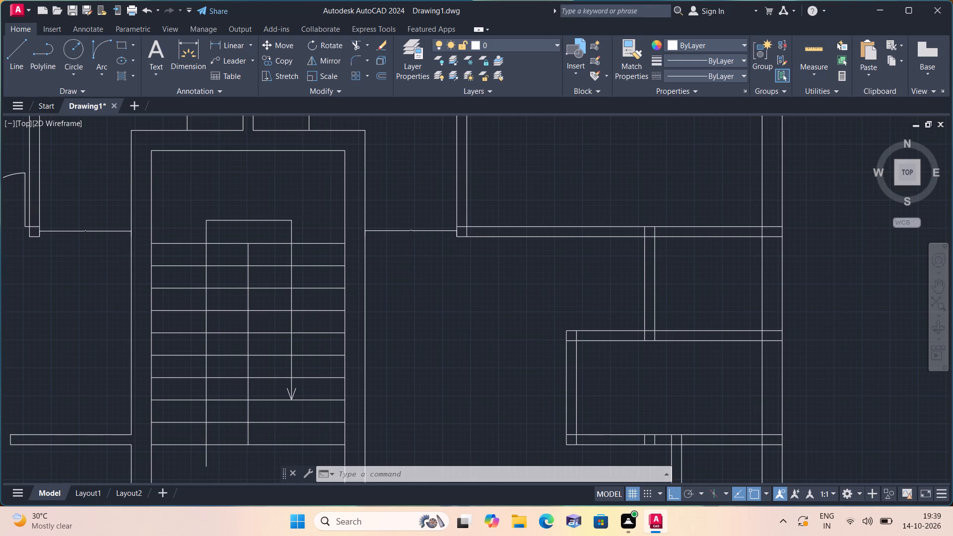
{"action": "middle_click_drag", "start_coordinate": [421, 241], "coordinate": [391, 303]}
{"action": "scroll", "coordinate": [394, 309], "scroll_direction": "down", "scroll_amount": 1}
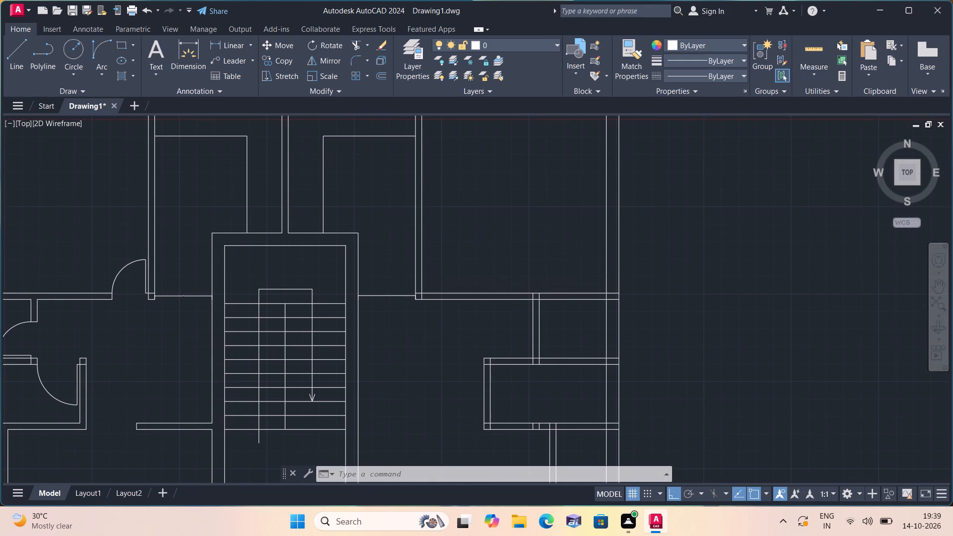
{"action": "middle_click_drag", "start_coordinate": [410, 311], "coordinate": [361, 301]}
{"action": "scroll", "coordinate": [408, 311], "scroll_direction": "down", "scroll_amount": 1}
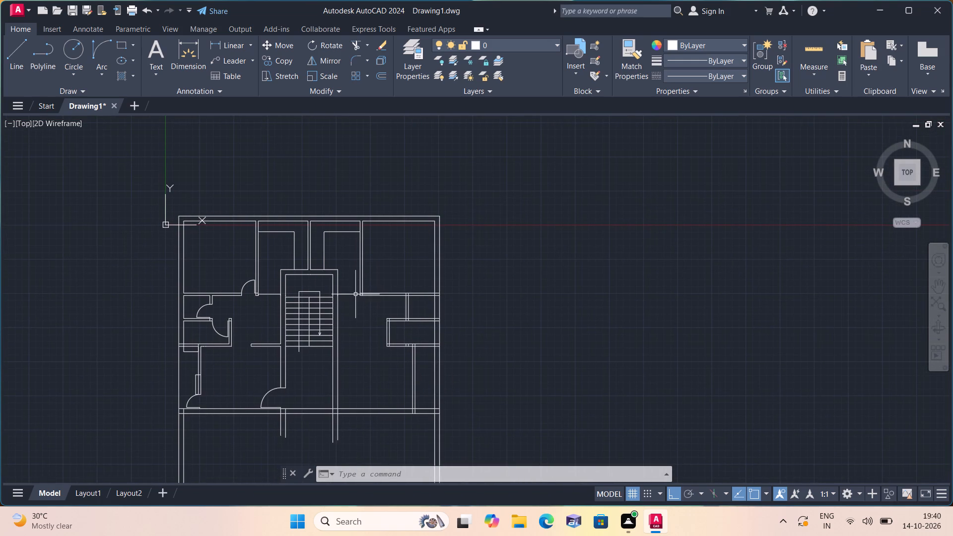
Draw a line from the north-eastern room's inner south-west corner, 2" east along the wall and 2' north.
{"action": "middle_click_drag", "start_coordinate": [358, 307], "coordinate": [409, 264]}
{"action": "scroll", "coordinate": [409, 264], "scroll_direction": "up", "scroll_amount": 1}
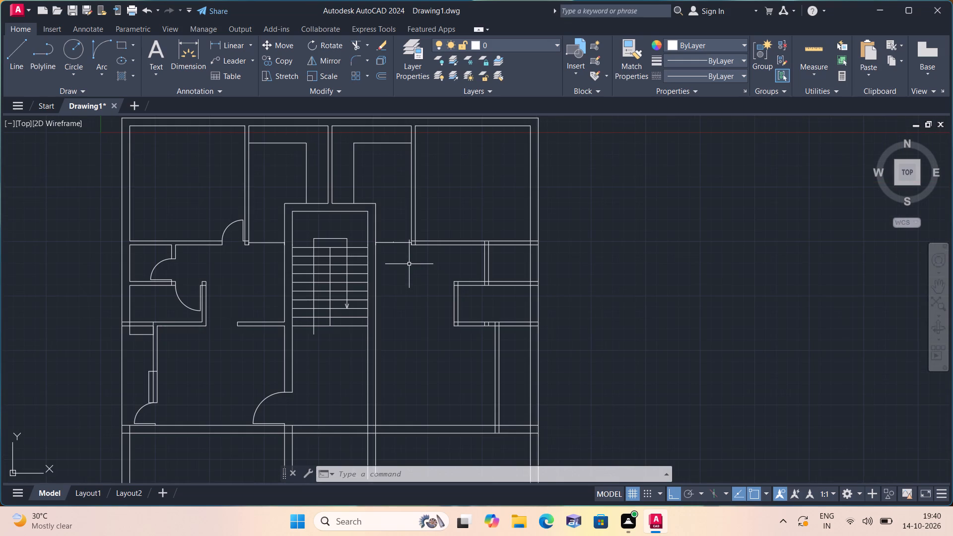
{"action": "scroll", "coordinate": [409, 264], "scroll_direction": "up", "scroll_amount": 1}
{"action": "key", "text": "l"}
{"action": "key", "text": "space"}
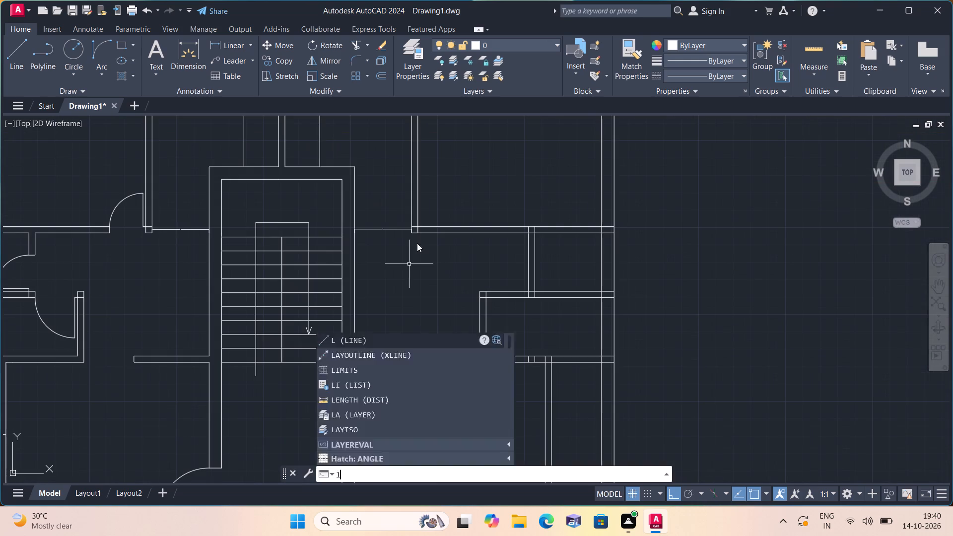
{"action": "scroll", "coordinate": [421, 227], "scroll_direction": "up", "scroll_amount": 1}
{"action": "left_click", "coordinate": [418, 225]}
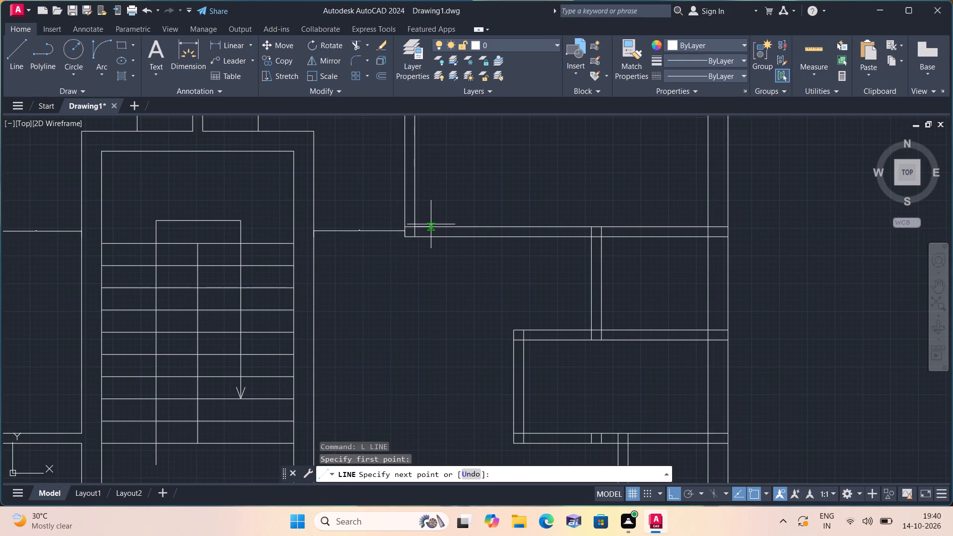
{"action": "type", "text": "2\""}
{"action": "key", "text": "space"}
{"action": "type", "text": "2'"}
{"action": "key", "text": "space"}
{"action": "key", "text": "Escape"}
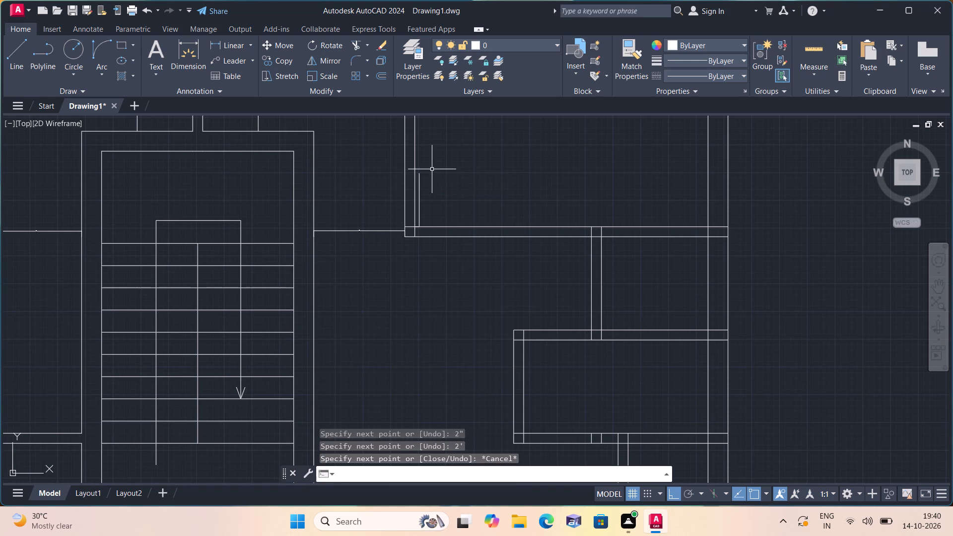
{"action": "scroll", "coordinate": [424, 246], "scroll_direction": "up", "scroll_amount": 3}
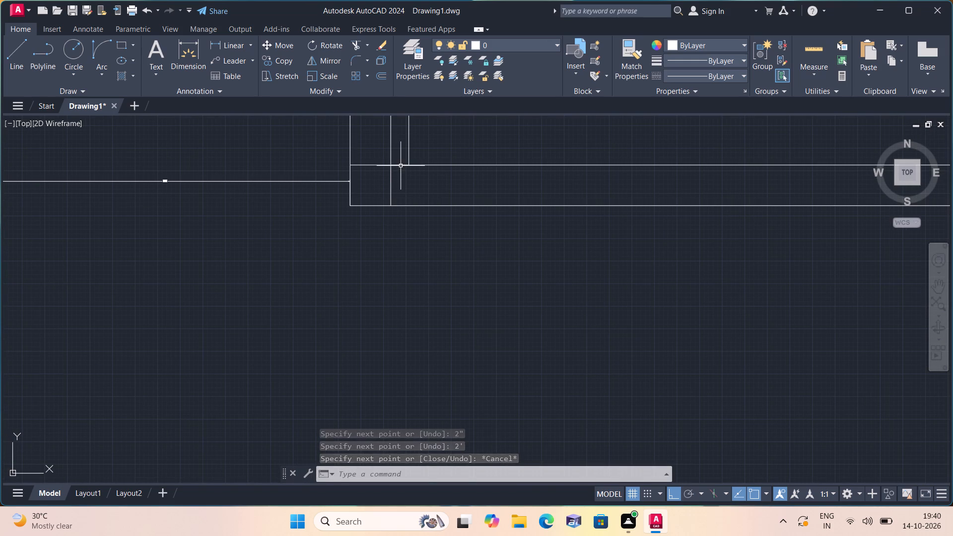
Delete the short 2" segment at the foot of the door leaf line in the north-eastern room's south-west corner.
{"action": "left_click", "coordinate": [401, 166]}
{"action": "key", "text": "Delete"}
Draw a line from the door leaf's foot 2' east along the wall, and south across the wall's thickness.
{"action": "key", "text": "l"}
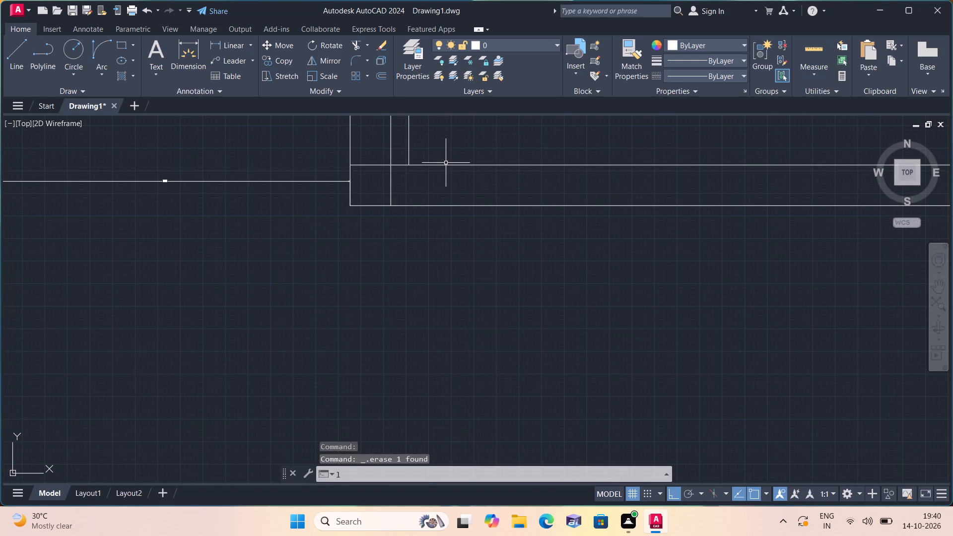
{"action": "key", "text": "space"}
{"action": "left_click", "coordinate": [409, 166]}
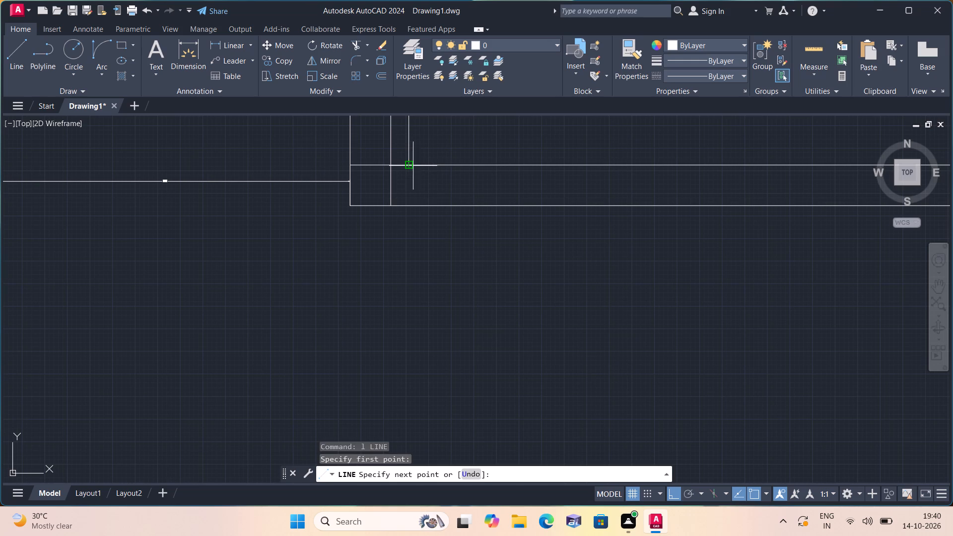
{"action": "type", "text": "2'"}
{"action": "key", "text": "space"}
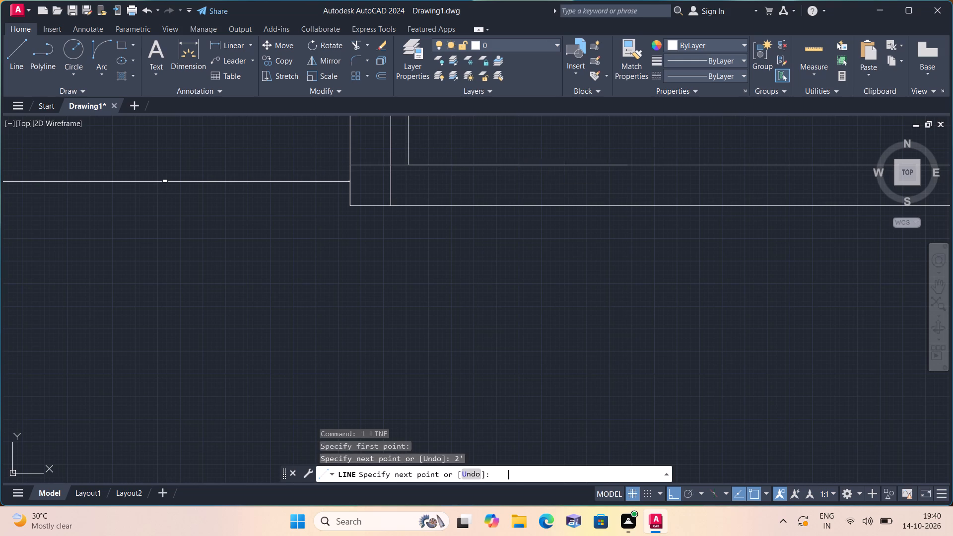
{"action": "left_click", "coordinate": [627, 205]}
{"action": "key", "text": "space"}
Trim both lines of the north-eastern room's south wall between the door leaf and the new jamb line.
{"action": "type", "text": "trim"}
{"action": "key", "text": "space"}
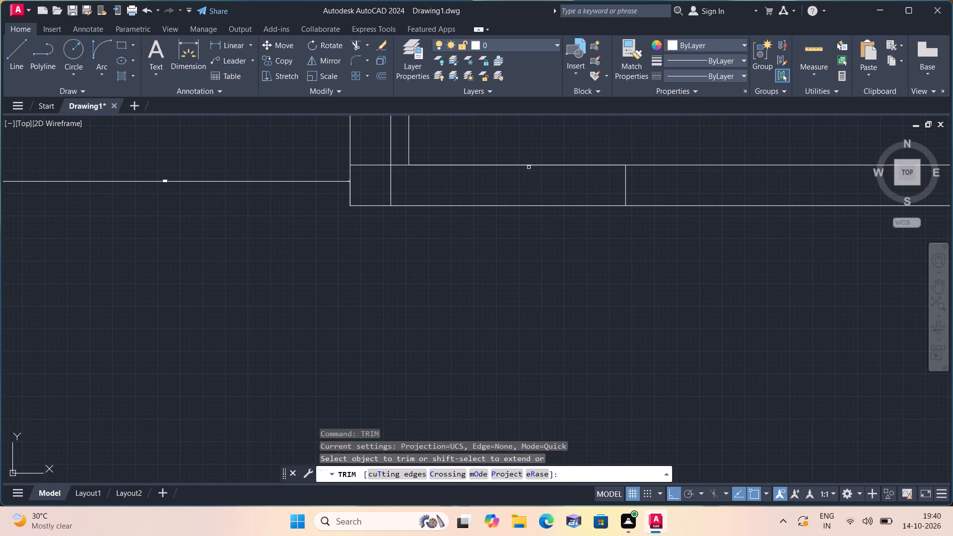
{"action": "left_click_drag", "start_coordinate": [526, 162], "coordinate": [532, 225]}
{"action": "key", "text": "Escape"}
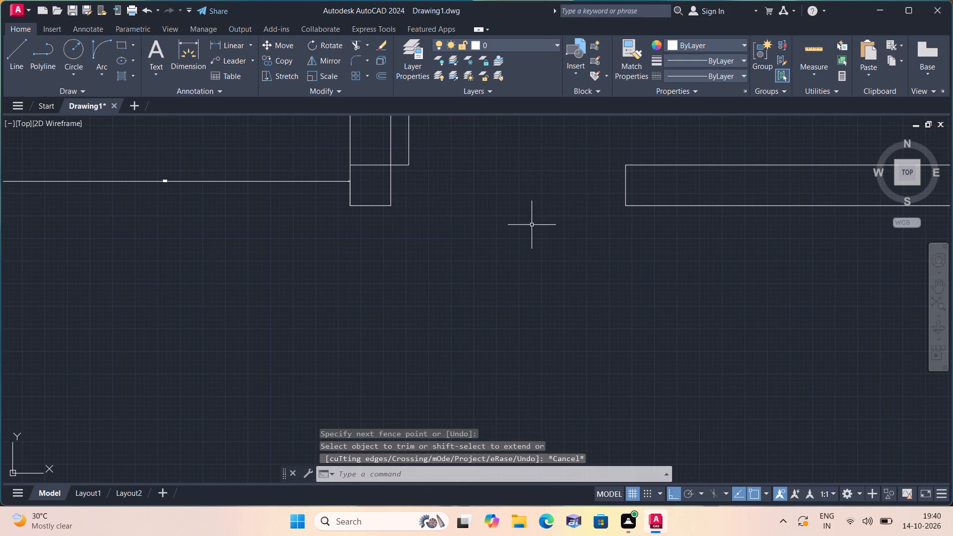
Draw the door swing as a Start, End, Direction arc from the leaf's north end to the jamb's upper corner, starting eastward.
{"action": "scroll", "coordinate": [433, 192], "scroll_direction": "down", "scroll_amount": 2}
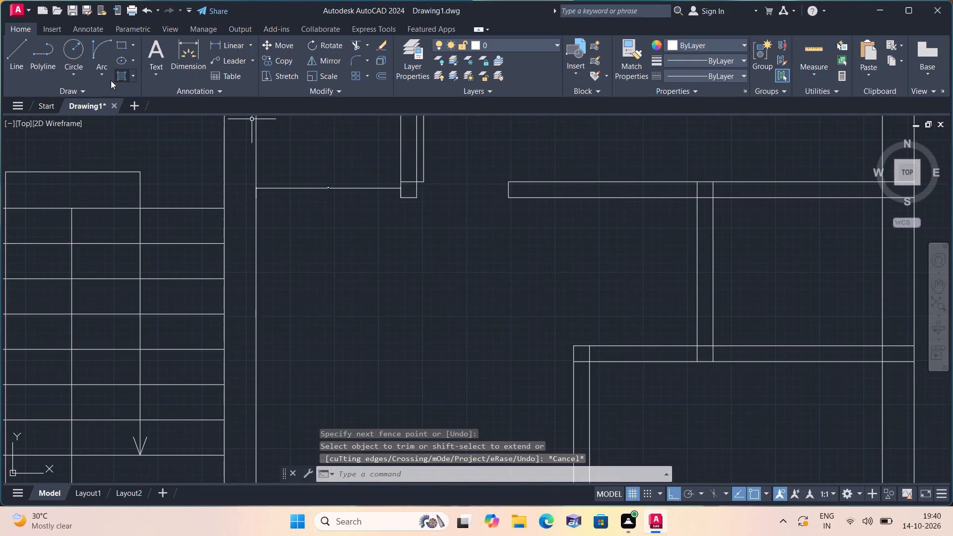
{"action": "left_click", "coordinate": [104, 75]}
{"action": "left_click", "coordinate": [143, 224]}
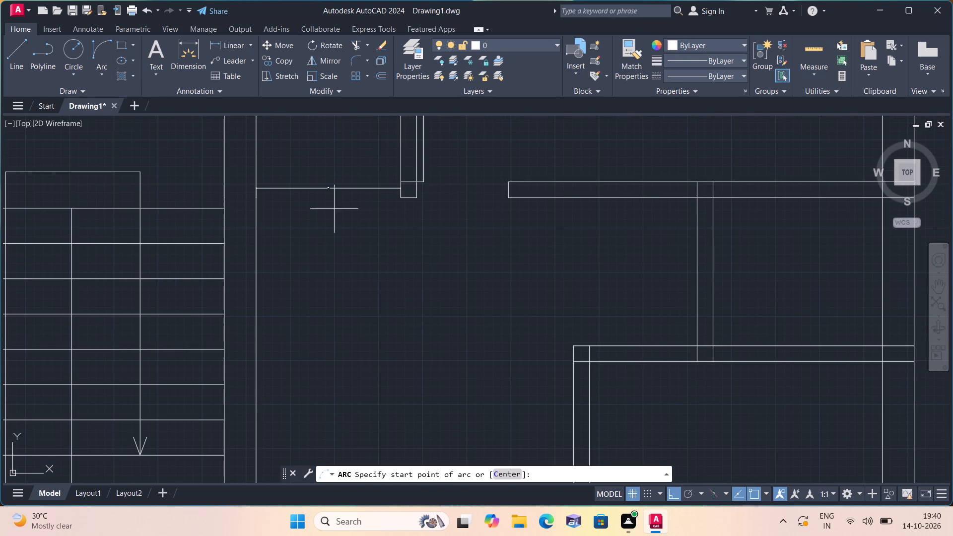
{"action": "scroll", "coordinate": [416, 242], "scroll_direction": "down", "scroll_amount": 1}
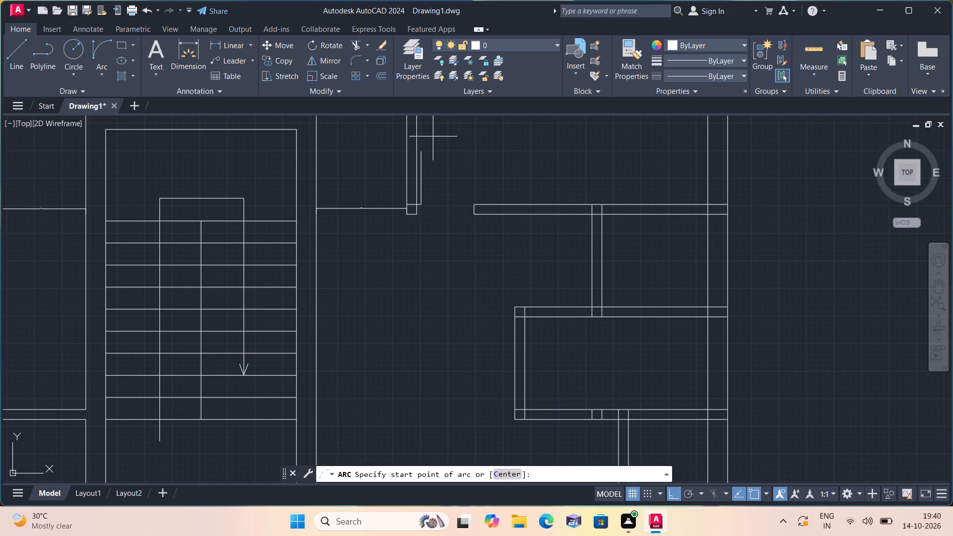
{"action": "scroll", "coordinate": [422, 146], "scroll_direction": "up", "scroll_amount": 2}
{"action": "left_click", "coordinate": [416, 159]}
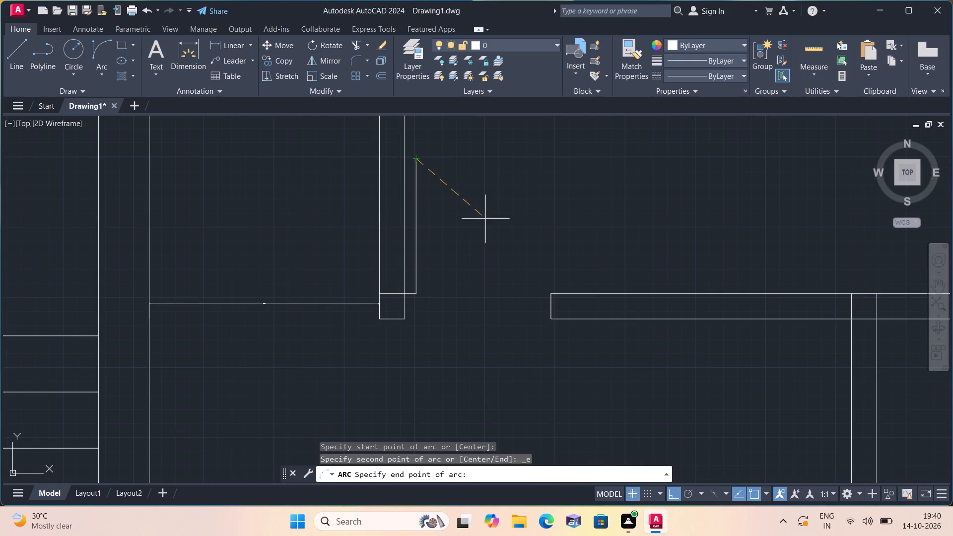
{"action": "left_click", "coordinate": [551, 296]}
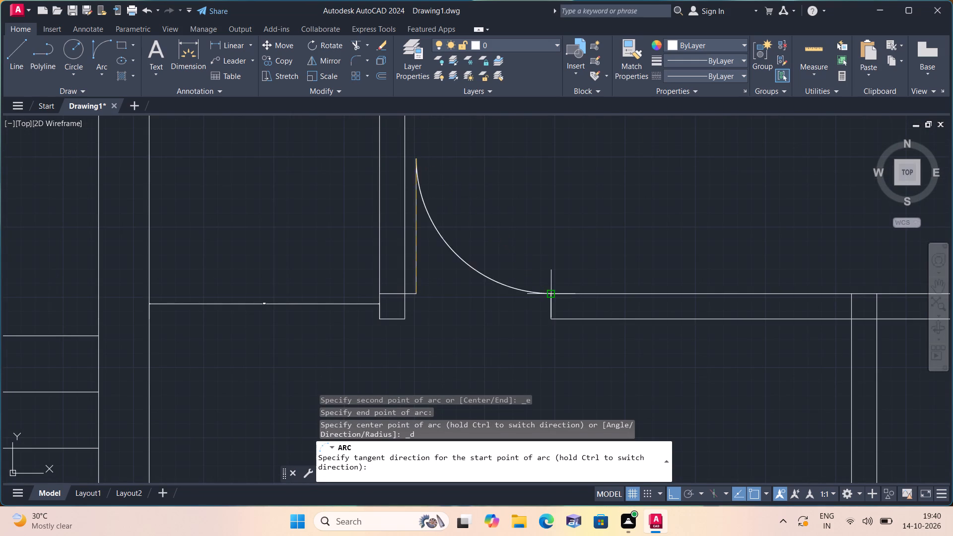
{"action": "left_click", "coordinate": [553, 165]}
Trim the overlapping lines where the north-south partition meets the underside of the north-eastern room's south wall.
{"action": "scroll", "coordinate": [595, 244], "scroll_direction": "down", "scroll_amount": 1}
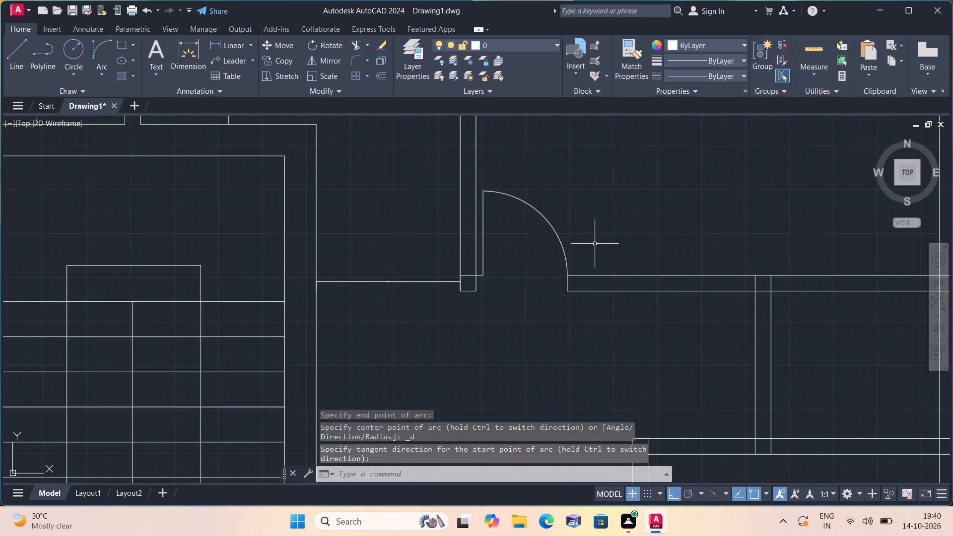
{"action": "scroll", "coordinate": [595, 244], "scroll_direction": "down", "scroll_amount": 1}
{"action": "middle_click_drag", "start_coordinate": [594, 256], "coordinate": [481, 205]}
{"action": "scroll", "coordinate": [471, 218], "scroll_direction": "down", "scroll_amount": 1}
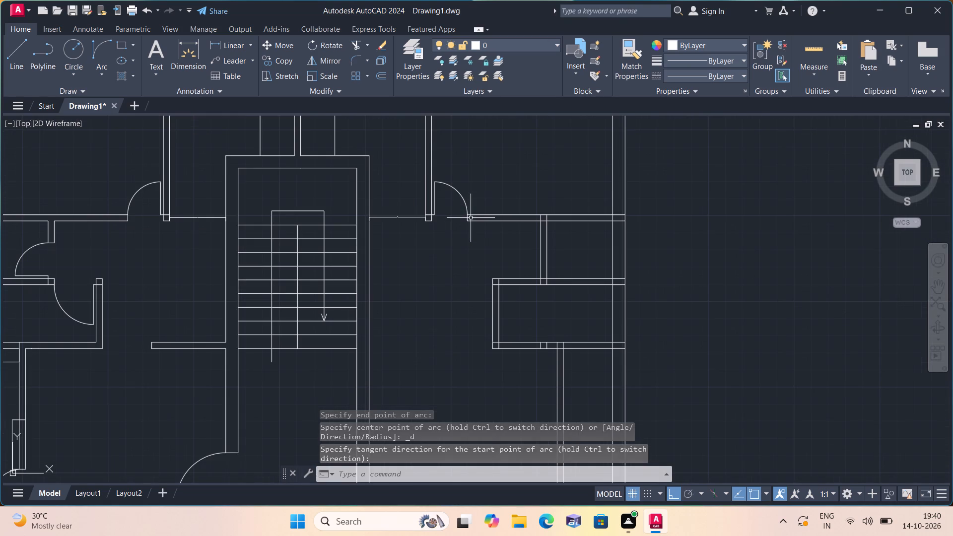
{"action": "type", "text": "trim"}
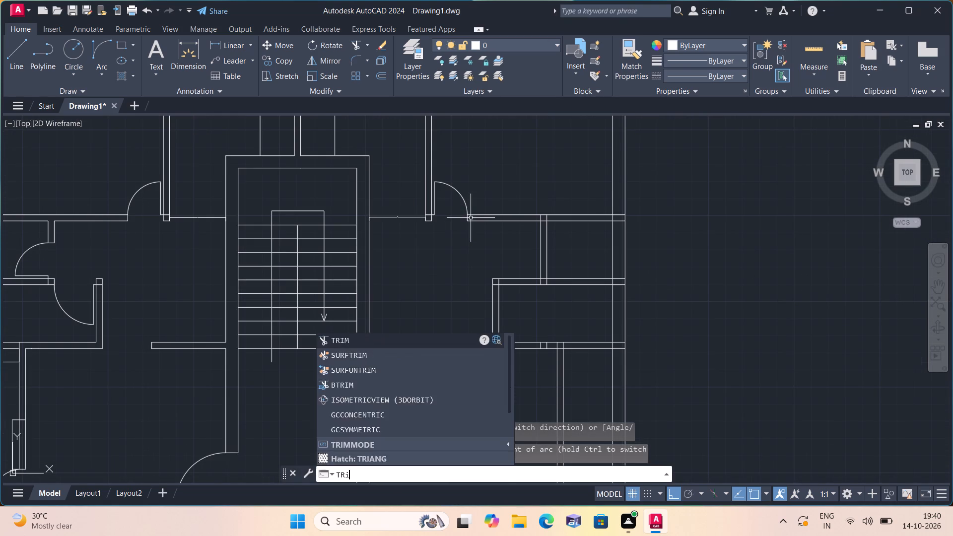
{"action": "key", "text": "space"}
{"action": "scroll", "coordinate": [507, 226], "scroll_direction": "down", "scroll_amount": 2}
{"action": "scroll", "coordinate": [524, 224], "scroll_direction": "up", "scroll_amount": 5}
{"action": "left_click", "coordinate": [530, 211]}
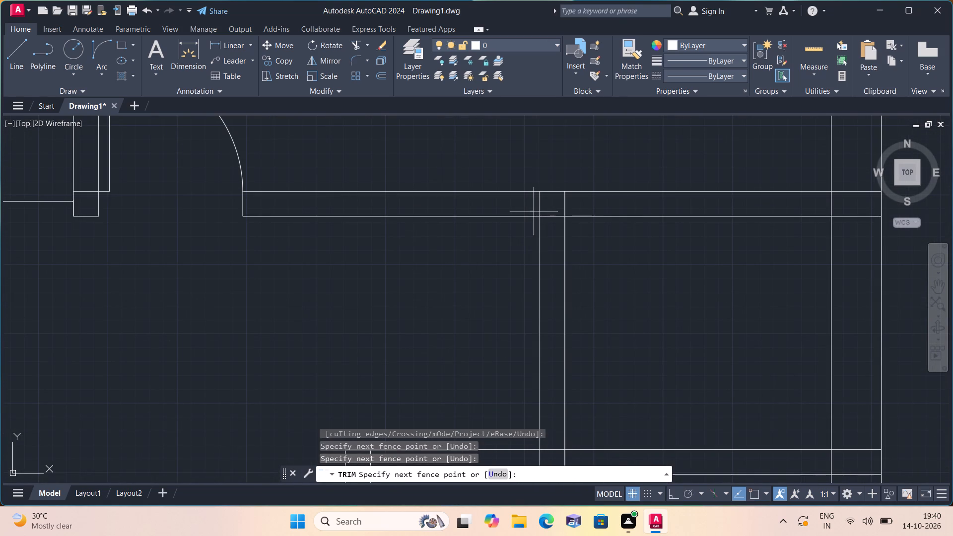
{"action": "left_click", "coordinate": [608, 208]}
{"action": "scroll", "coordinate": [606, 206], "scroll_direction": "down", "scroll_amount": 1}
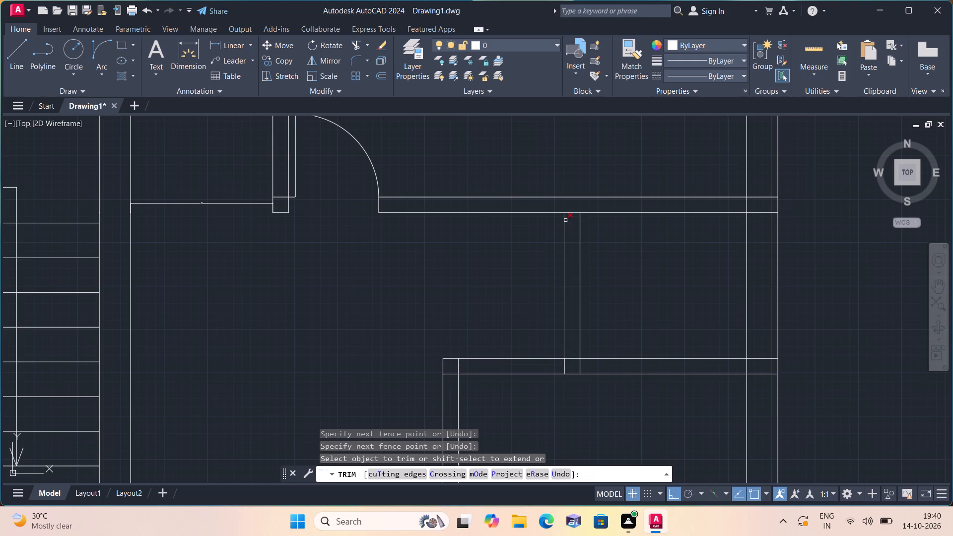
{"action": "left_click", "coordinate": [571, 215]}
{"action": "left_click", "coordinate": [571, 209]}
Trim the overlapping lines where the north-eastern room's south wall joins the eastern outer wall.
{"action": "scroll", "coordinate": [571, 209], "scroll_direction": "down", "scroll_amount": 1}
{"action": "scroll", "coordinate": [673, 208], "scroll_direction": "up", "scroll_amount": 1}
{"action": "left_click", "coordinate": [674, 208]}
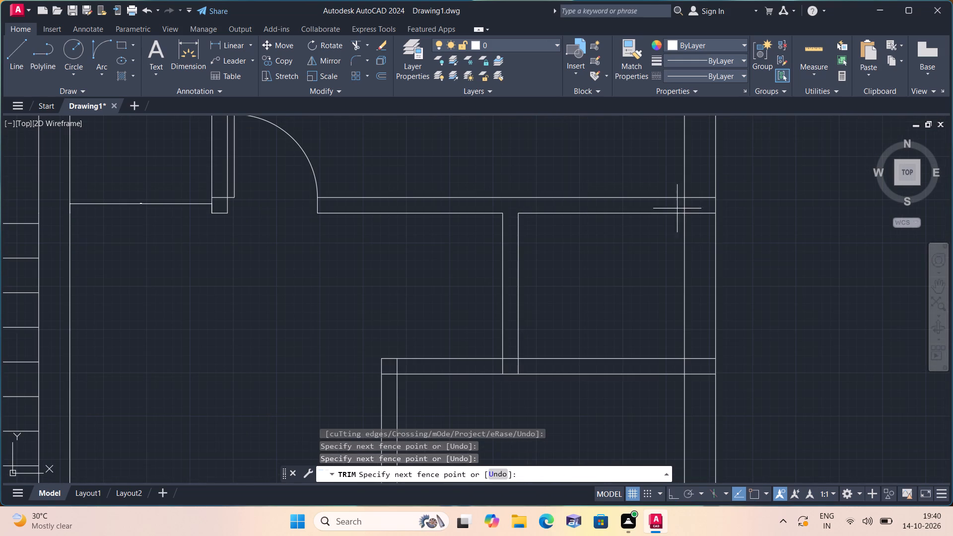
{"action": "left_click", "coordinate": [701, 195]}
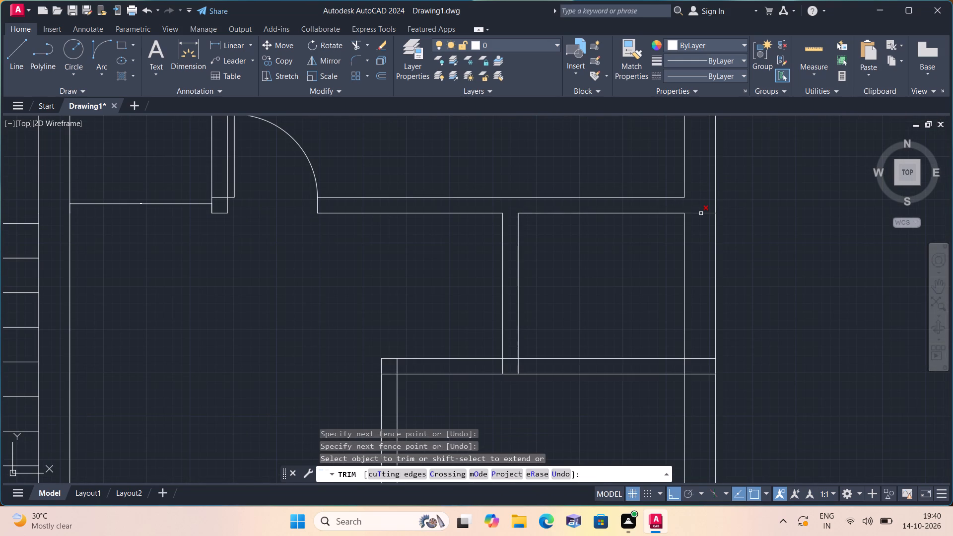
{"action": "left_click", "coordinate": [701, 213]}
Trim the overlapping lines where the north wall of the small eastern room below joins the eastern outer wall.
{"action": "middle_click_drag", "start_coordinate": [700, 212], "coordinate": [644, 162]}
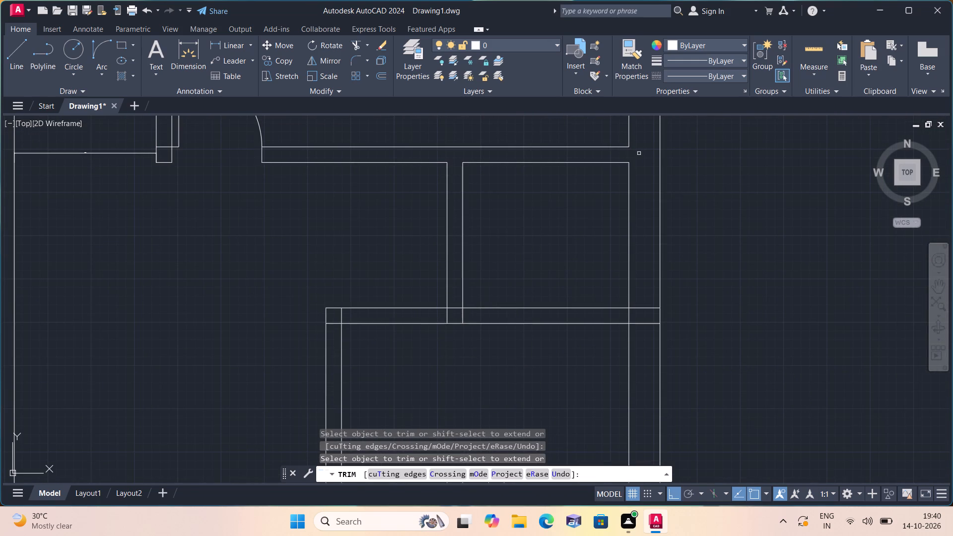
{"action": "middle_click_drag", "start_coordinate": [647, 212], "coordinate": [615, 137]}
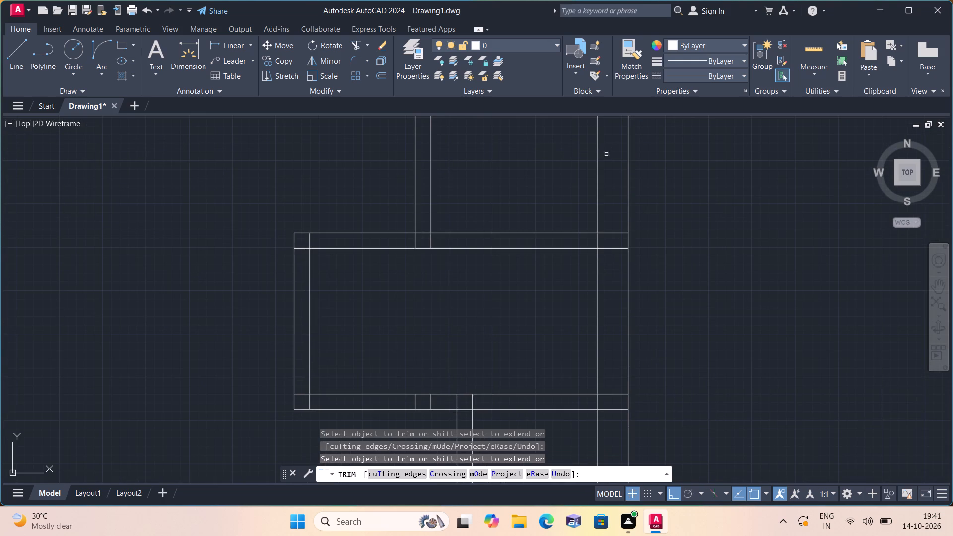
{"action": "scroll", "coordinate": [635, 202], "scroll_direction": "down", "scroll_amount": 1}
{"action": "left_click", "coordinate": [622, 220]}
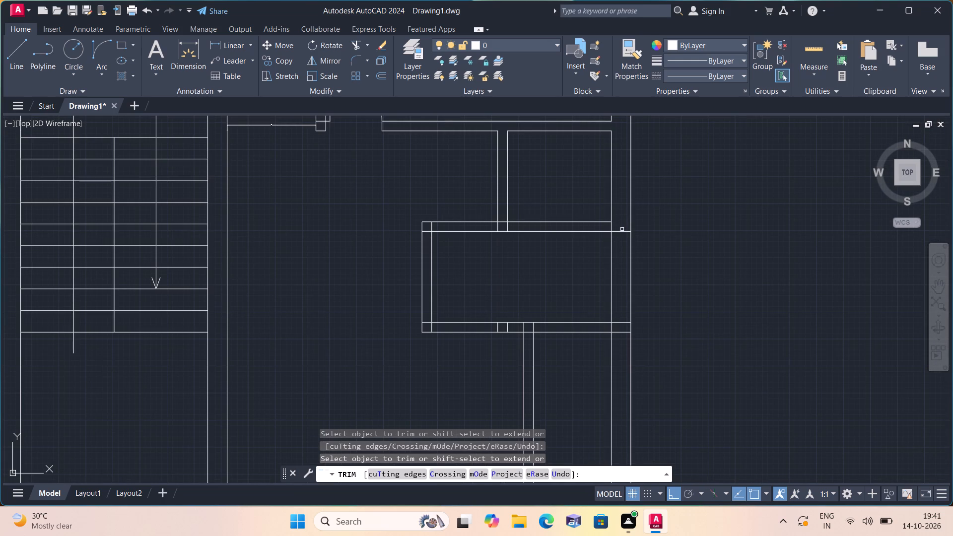
{"action": "left_click", "coordinate": [622, 231]}
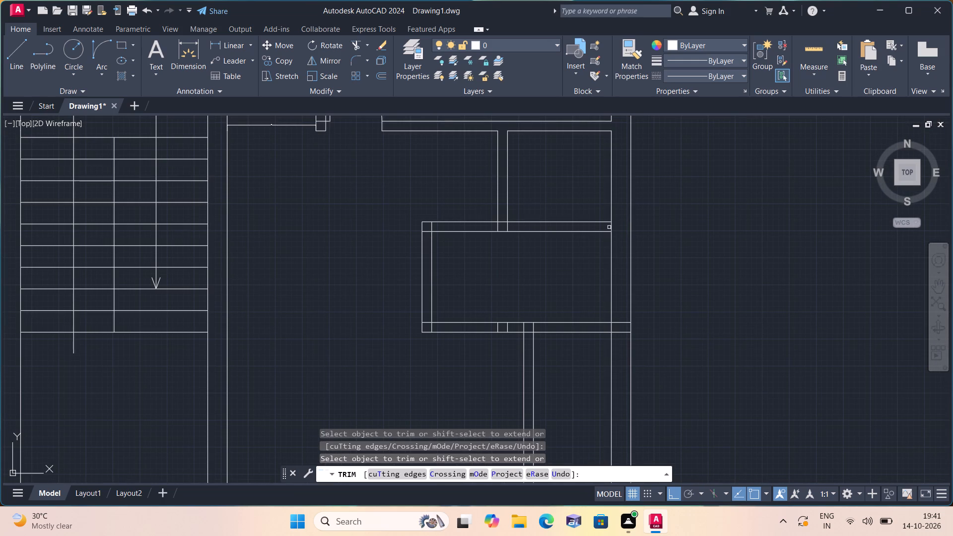
{"action": "left_click", "coordinate": [610, 227]}
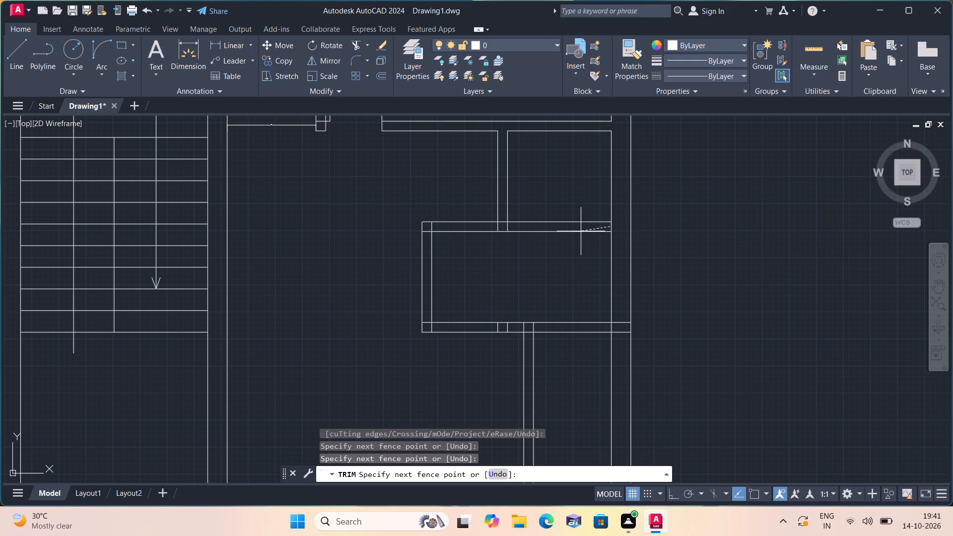
{"action": "scroll", "coordinate": [584, 212], "scroll_direction": "up", "scroll_amount": 1}
{"action": "left_click", "coordinate": [614, 233]}
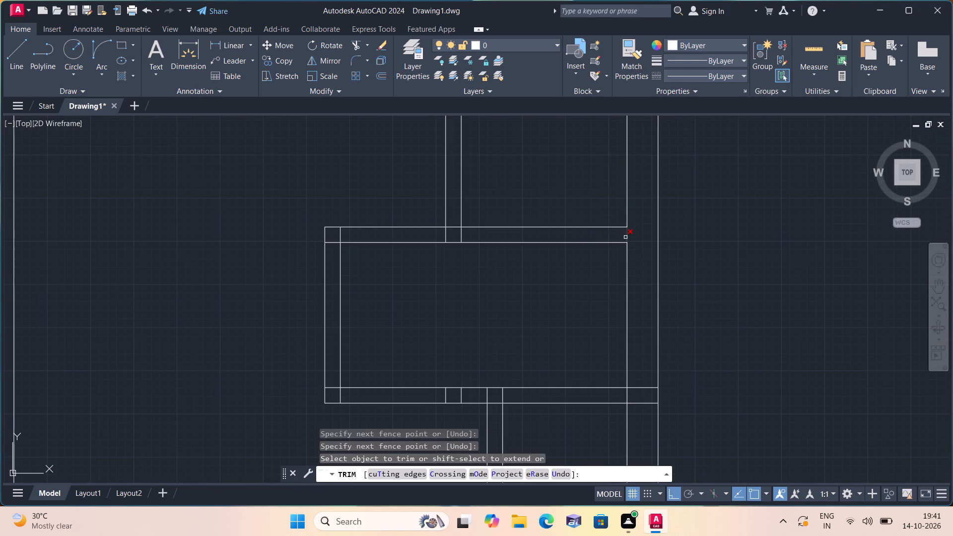
{"action": "left_click", "coordinate": [625, 237]}
Trim the two leftover stubs in the small room's south wall and the overlaps at its junction with the southern partition's west face.
{"action": "middle_click_drag", "start_coordinate": [622, 235], "coordinate": [595, 186]}
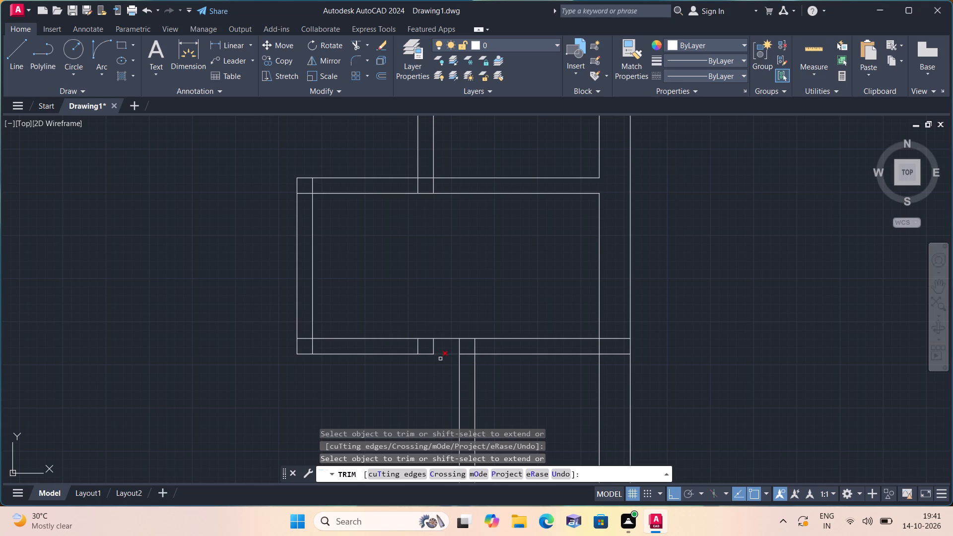
{"action": "left_click", "coordinate": [448, 348]}
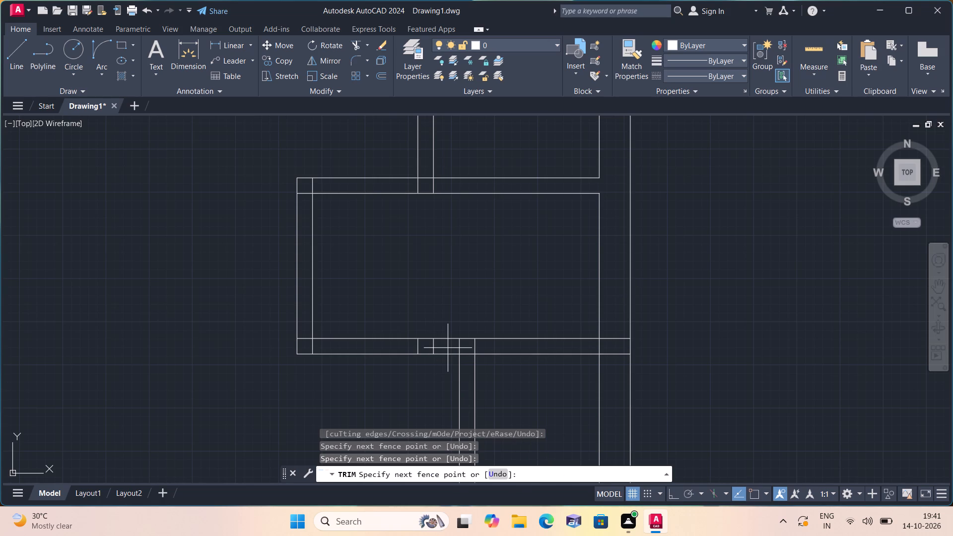
{"action": "left_click", "coordinate": [375, 348]}
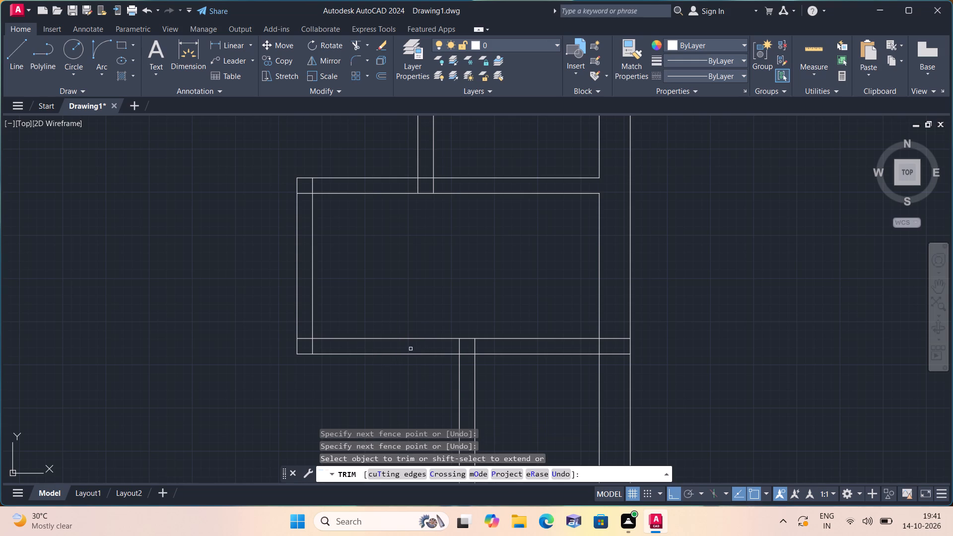
{"action": "left_click", "coordinate": [462, 349]}
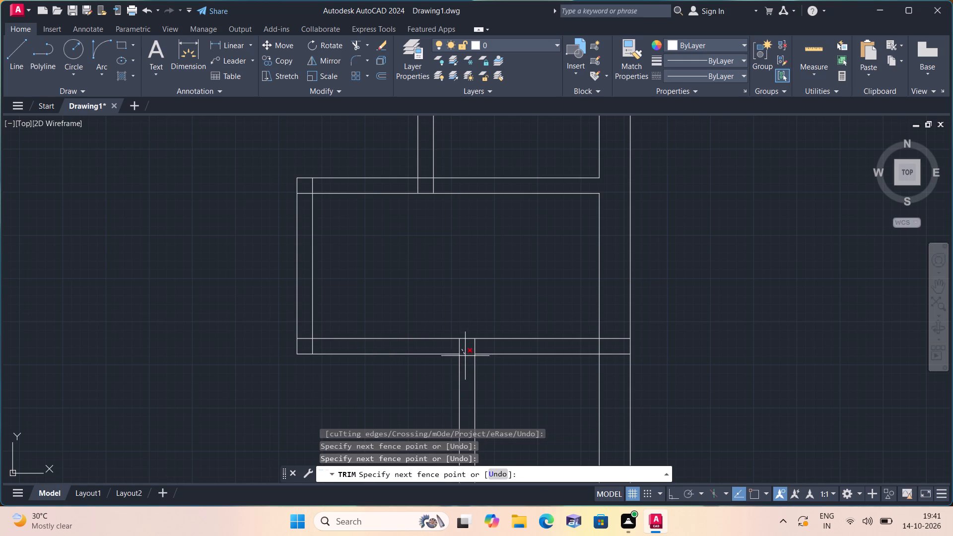
{"action": "left_click", "coordinate": [466, 358]}
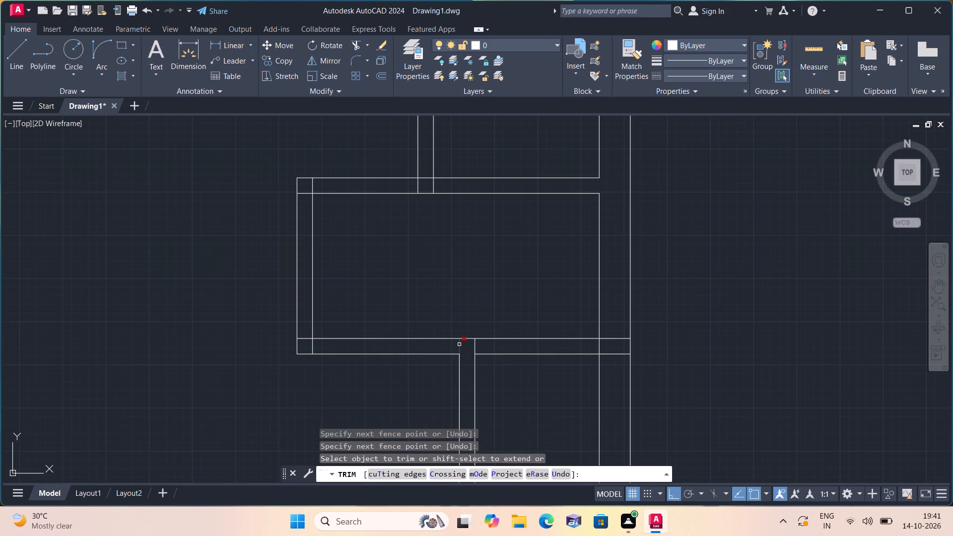
{"action": "left_click", "coordinate": [459, 344]}
Trim the overlapping wall lines at the small room's south-west corner.
{"action": "left_click", "coordinate": [317, 349]}
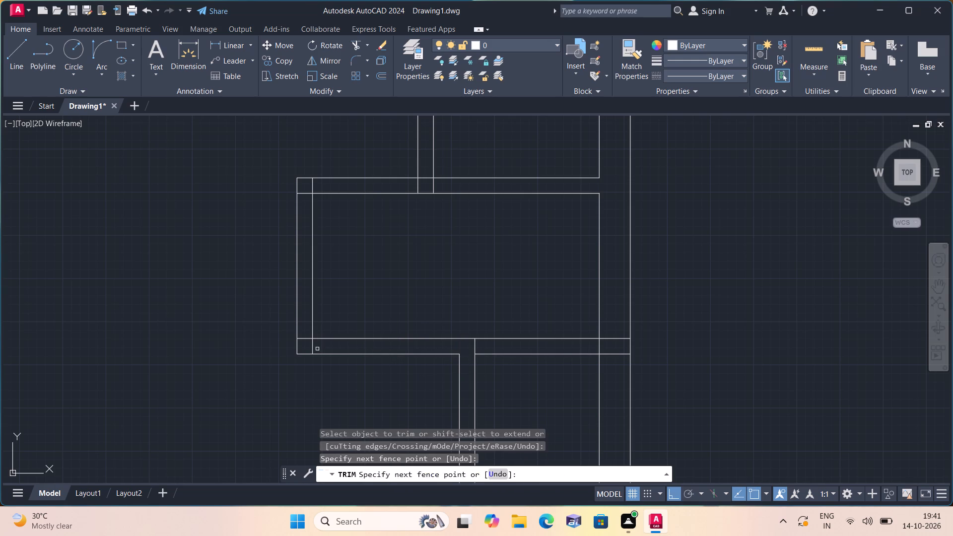
{"action": "left_click", "coordinate": [308, 335]}
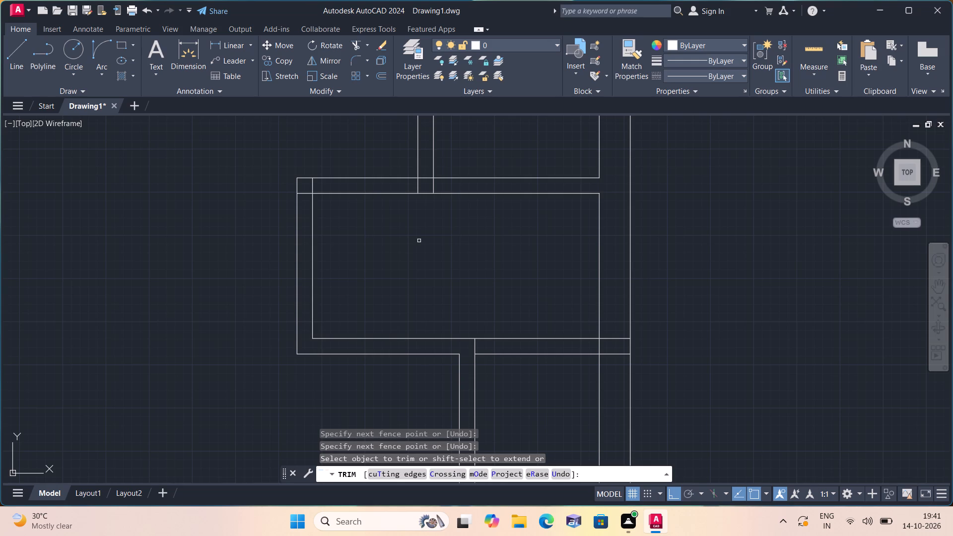
{"action": "key", "text": "Escape"}
Draw a 2" line north from where the partition's east face meets the small room's north wall, continuing with a 2' door leaf east.
{"action": "scroll", "coordinate": [419, 241], "scroll_direction": "down", "scroll_amount": 1}
{"action": "middle_click_drag", "start_coordinate": [419, 241], "coordinate": [457, 282]}
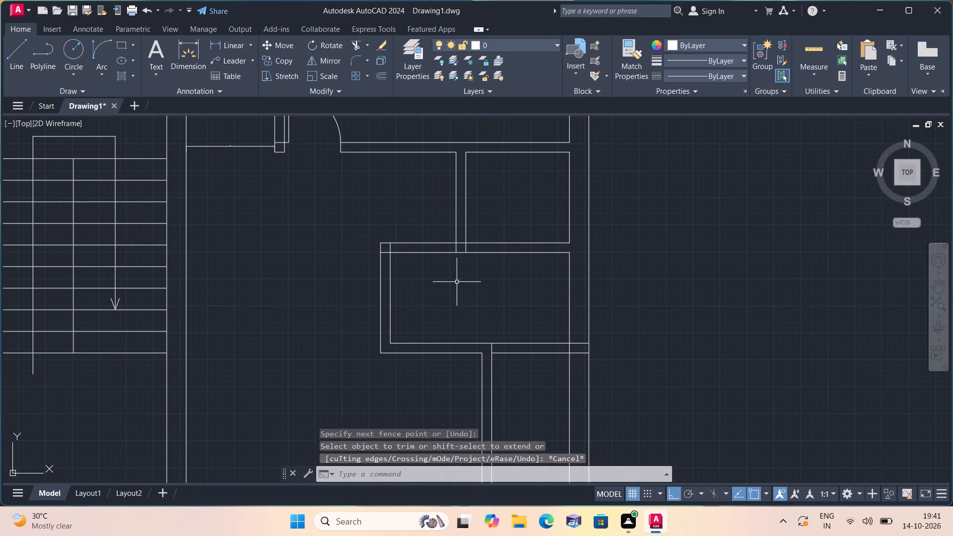
{"action": "type", "text": "l"}
{"action": "key", "text": "space"}
{"action": "scroll", "coordinate": [474, 233], "scroll_direction": "up", "scroll_amount": 1}
{"action": "left_click", "coordinate": [459, 248]}
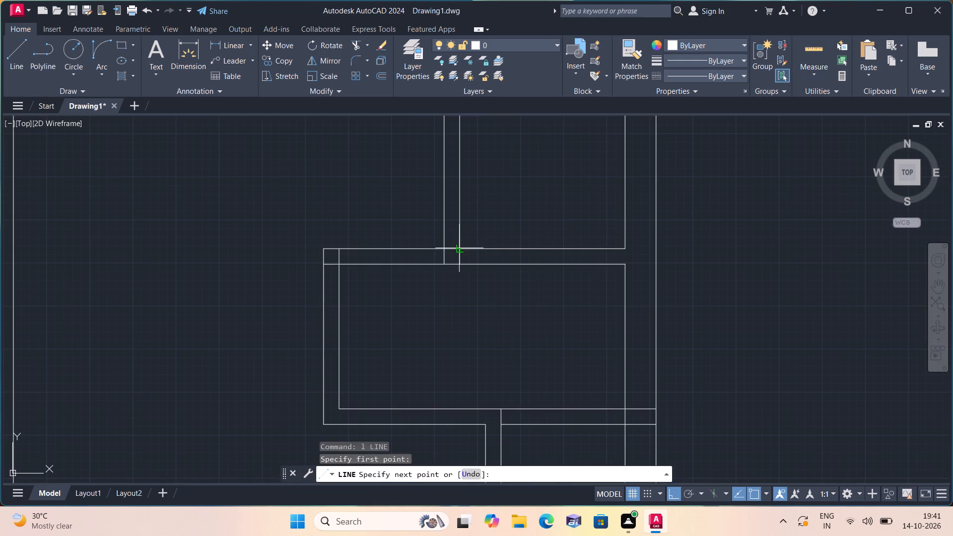
{"action": "type", "text": "2\""}
{"action": "key", "text": "space"}
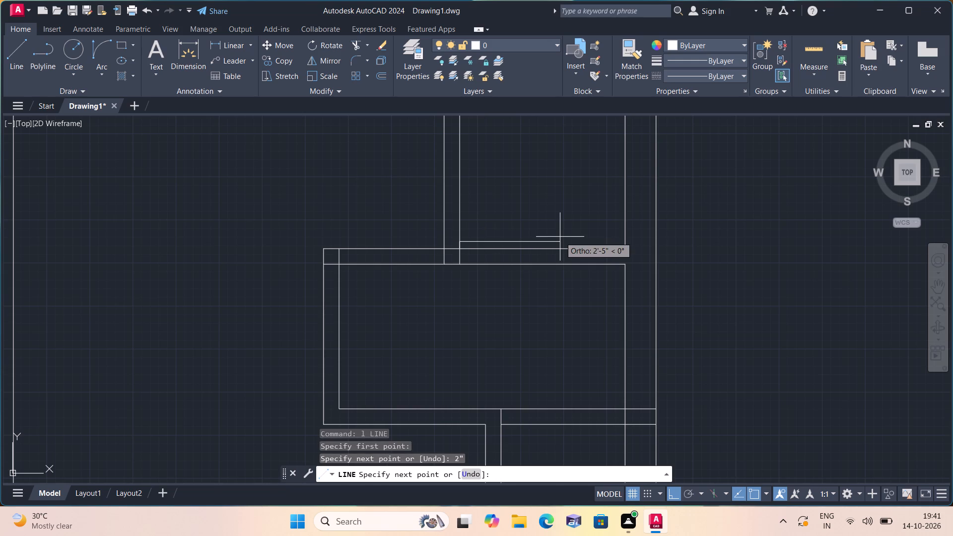
{"action": "type", "text": "2'"}
{"action": "key", "text": "space"}
{"action": "key", "text": "Escape"}
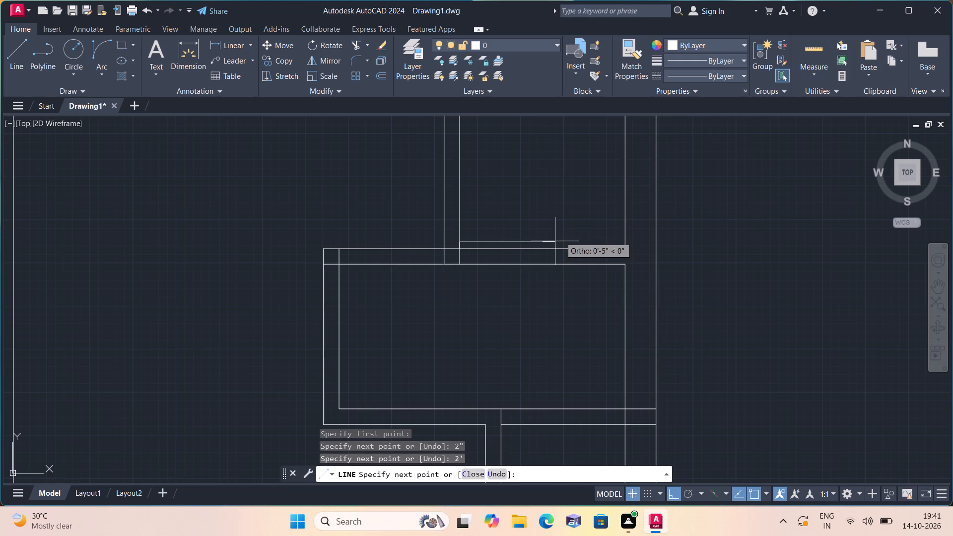
Erase the short 2" helper line on the partition's east face below the door leaf.
{"action": "scroll", "coordinate": [467, 257], "scroll_direction": "up", "scroll_amount": 2}
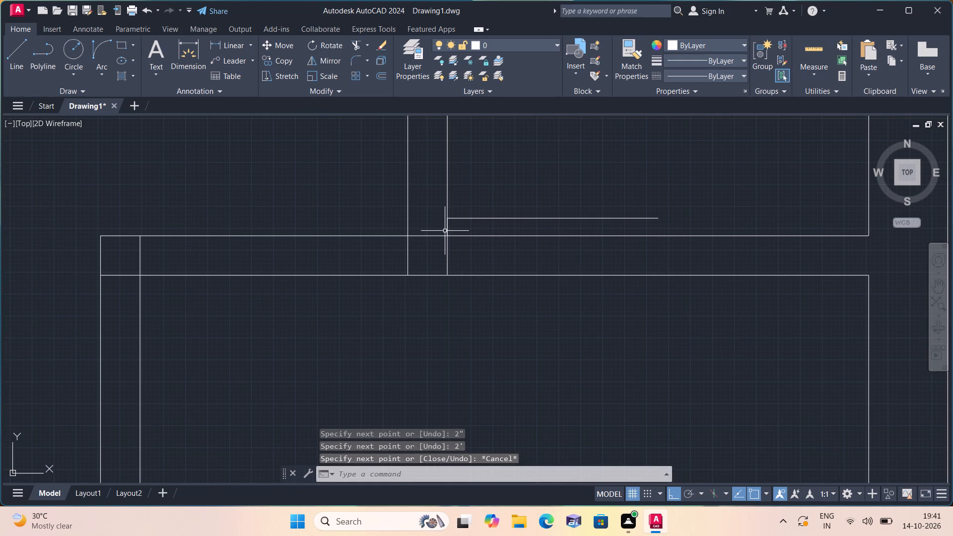
{"action": "left_click", "coordinate": [447, 231]}
{"action": "key", "text": "Delete"}
Draw a line 2' north from the door leaf's hinge end, continuing west across the partition to its west face as the jamb.
{"action": "scroll", "coordinate": [447, 231], "scroll_direction": "down", "scroll_amount": 1}
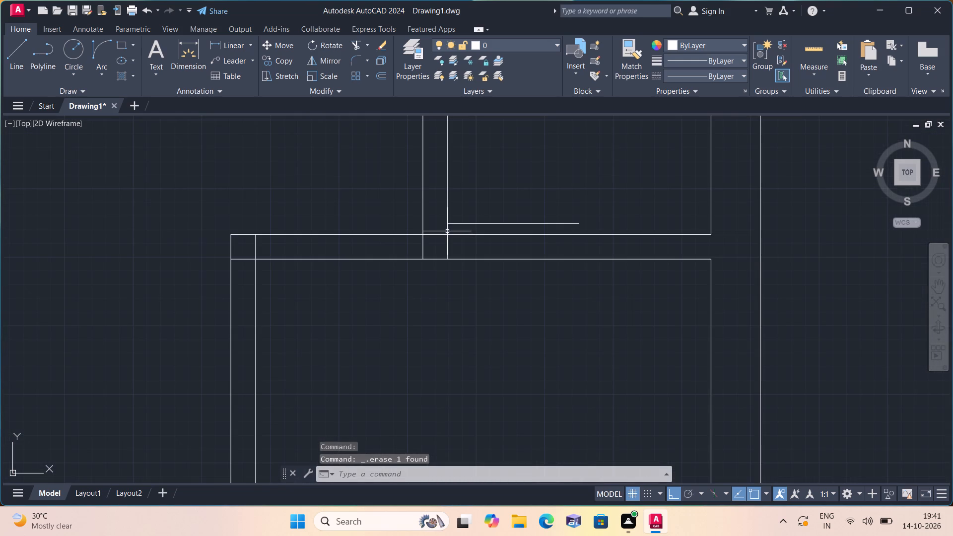
{"action": "type", "text": "l"}
{"action": "key", "text": "space"}
{"action": "left_click", "coordinate": [448, 221]}
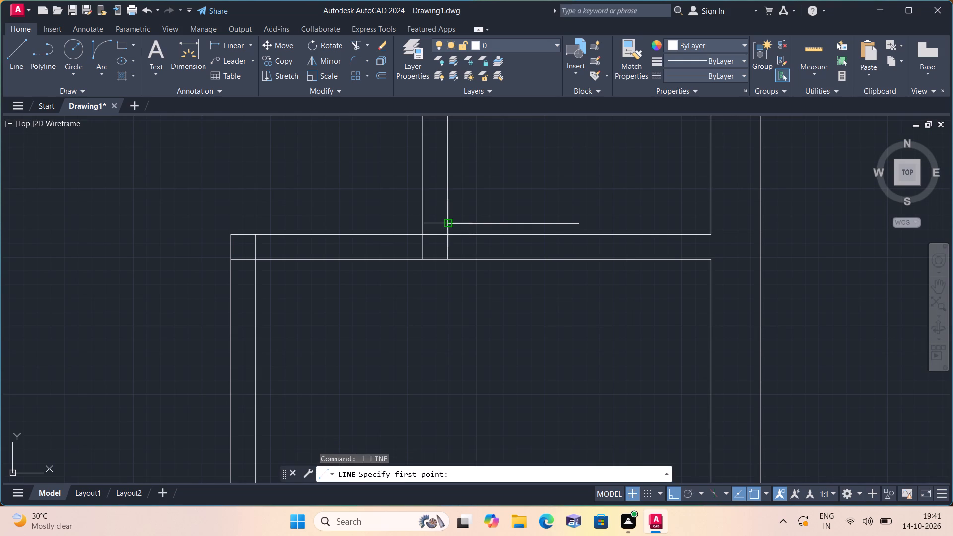
{"action": "type", "text": "2'"}
{"action": "key", "text": "space"}
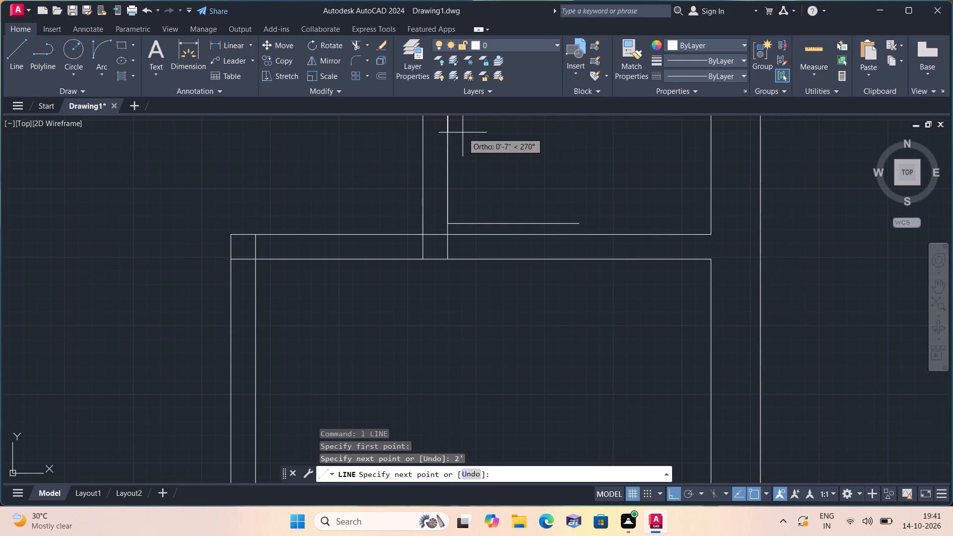
{"action": "middle_click_drag", "start_coordinate": [463, 132], "coordinate": [484, 180]}
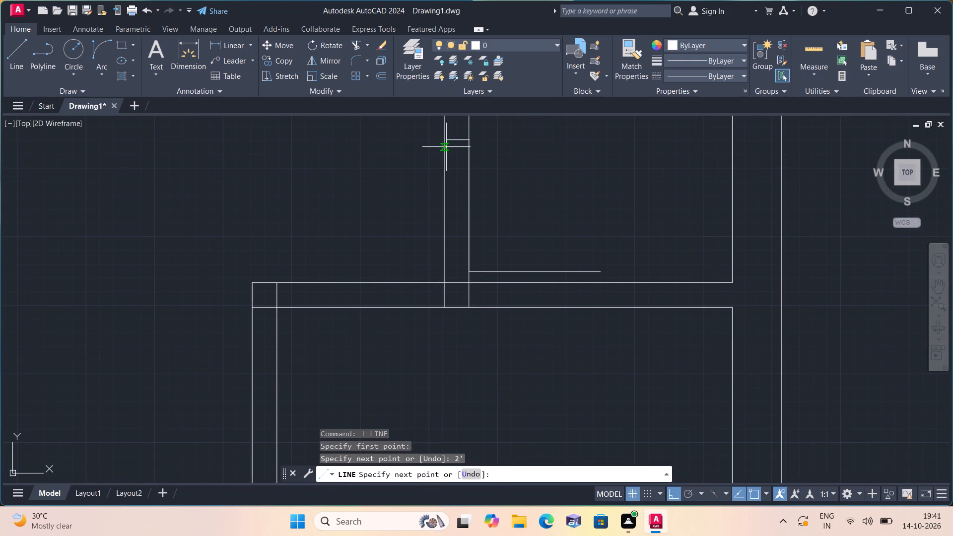
{"action": "left_click", "coordinate": [447, 139]}
{"action": "key", "text": "space"}
Trim both partition faces between the new jamb and the small room's north wall to open the doorway.
{"action": "type", "text": "trim"}
{"action": "key", "text": "space"}
{"action": "left_click_drag", "start_coordinate": [560, 165], "coordinate": [416, 219]}
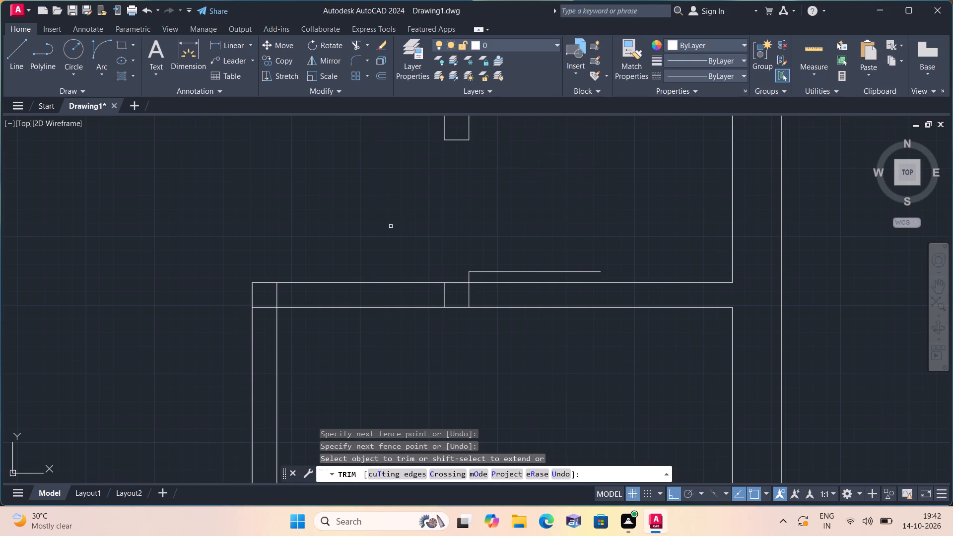
{"action": "key", "text": "Escape"}
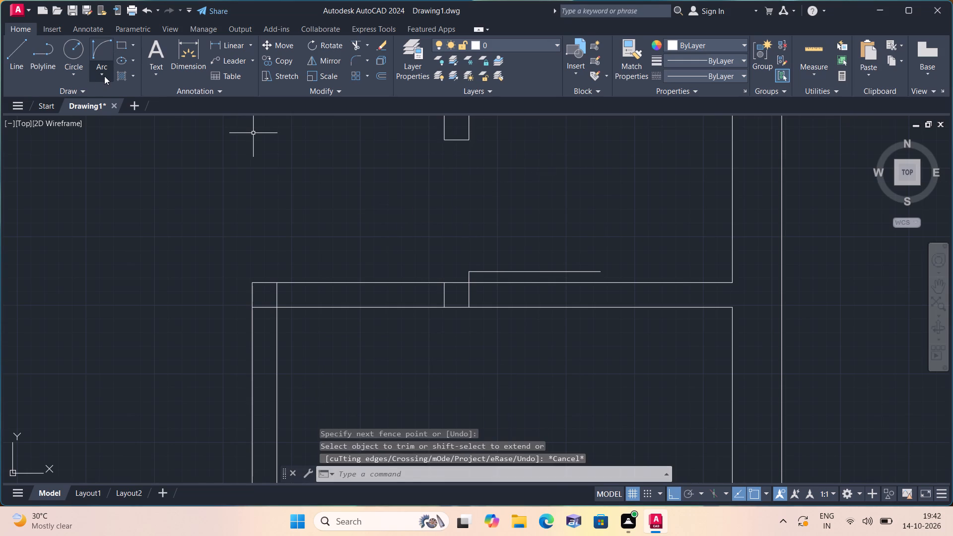
Draw the door swing with a Start, End, Direction arc from the leaf's free end to the jamb's east corner, starting tangent northward.
{"action": "left_click", "coordinate": [104, 76]}
{"action": "left_click", "coordinate": [150, 221]}
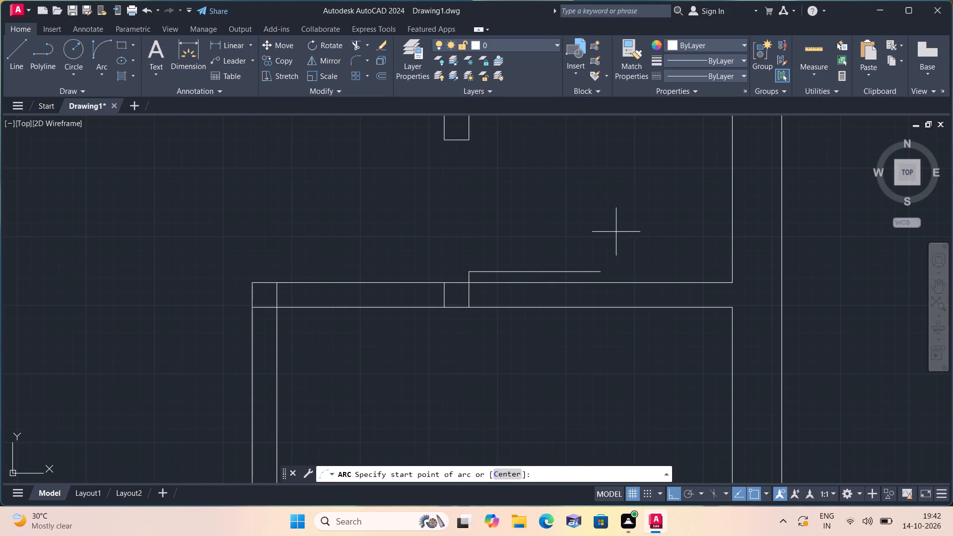
{"action": "left_click", "coordinate": [601, 273]}
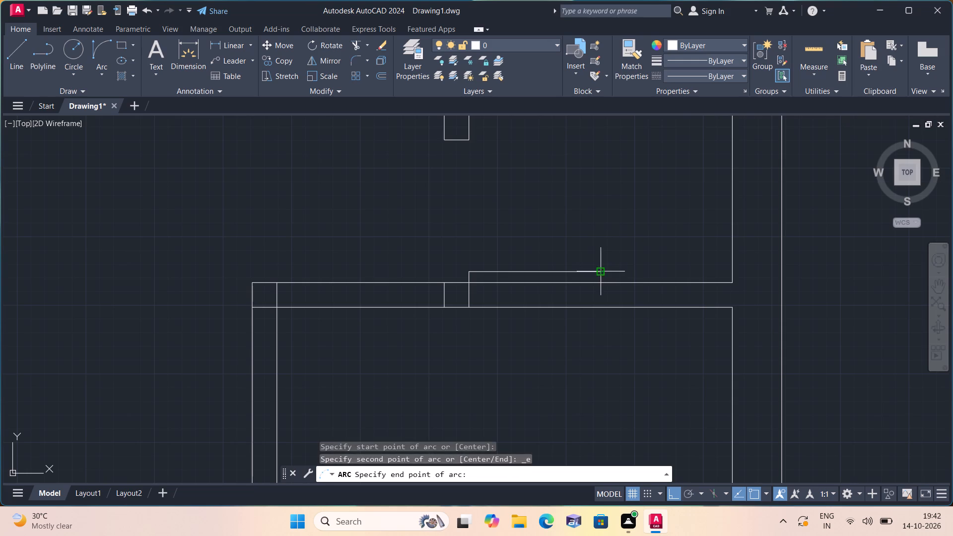
{"action": "left_click", "coordinate": [470, 141]}
{"action": "left_click", "coordinate": [583, 140]}
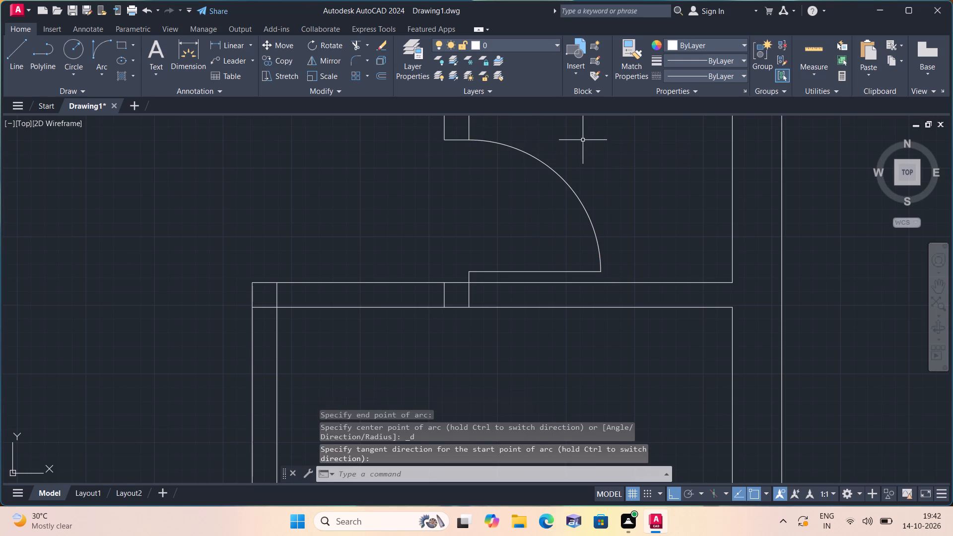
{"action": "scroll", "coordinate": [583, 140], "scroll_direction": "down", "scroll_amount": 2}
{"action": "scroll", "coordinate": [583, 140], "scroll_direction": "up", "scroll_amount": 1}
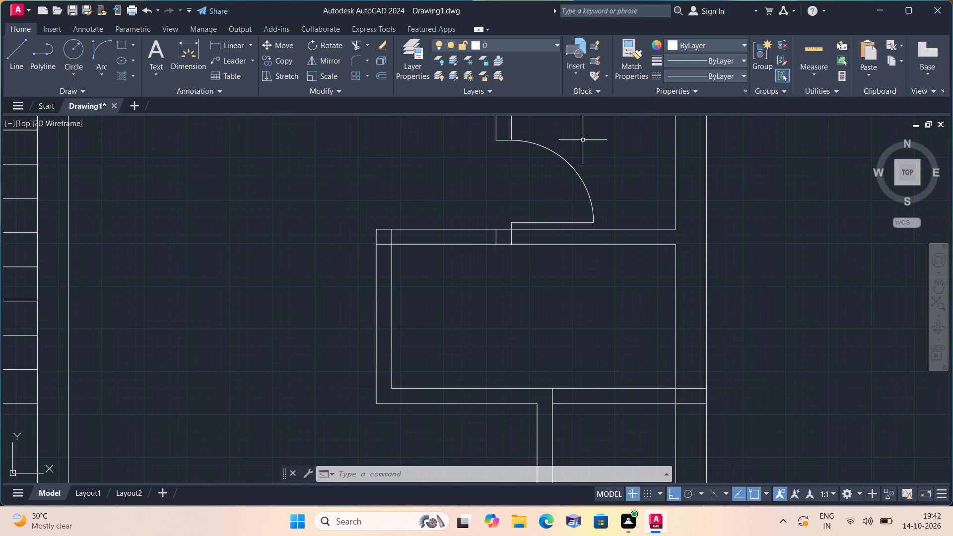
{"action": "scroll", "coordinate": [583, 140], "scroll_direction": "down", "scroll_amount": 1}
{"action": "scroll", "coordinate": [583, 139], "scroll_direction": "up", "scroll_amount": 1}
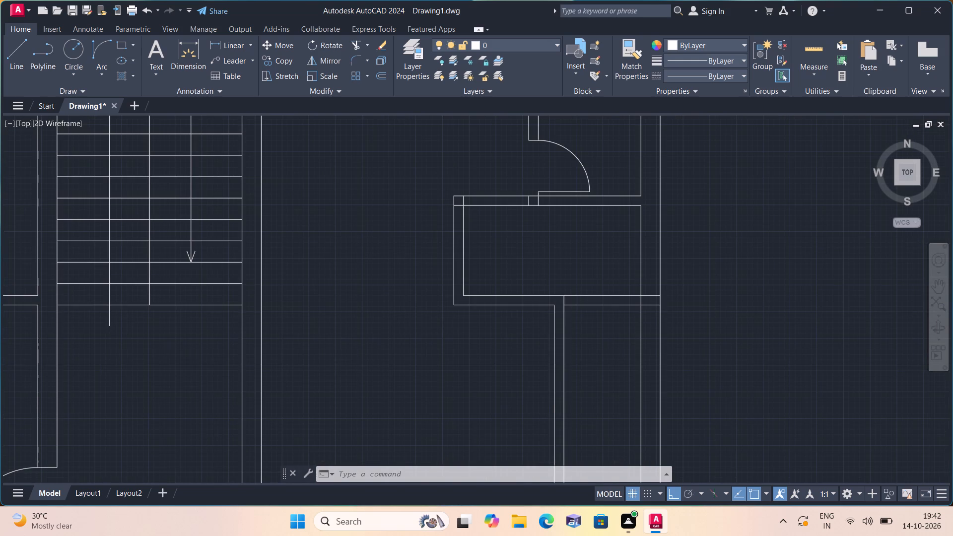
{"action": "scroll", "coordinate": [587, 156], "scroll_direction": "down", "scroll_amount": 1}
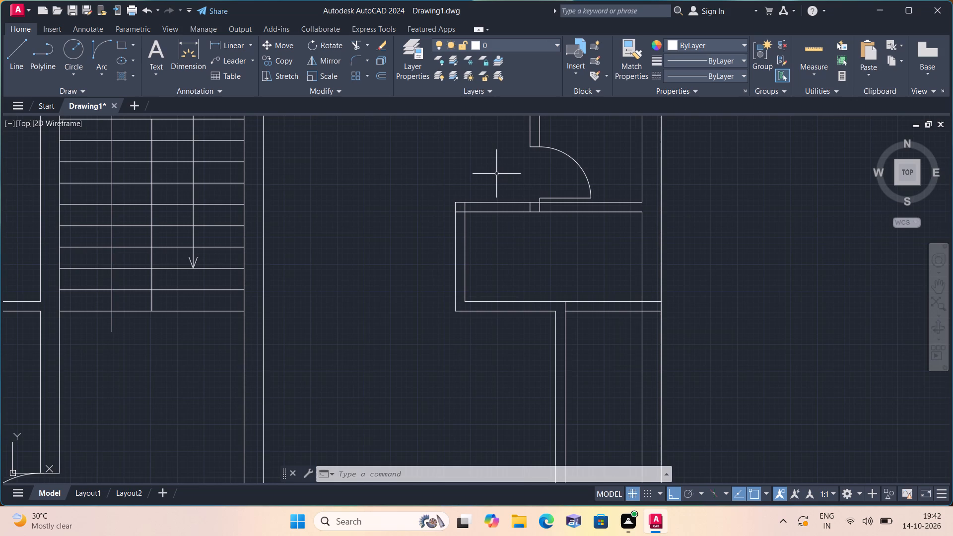
Draw a 2" line east from the small room's inner north-west corner, continuing with a 2' door leaf south.
{"action": "scroll", "coordinate": [496, 174], "scroll_direction": "up", "scroll_amount": 1}
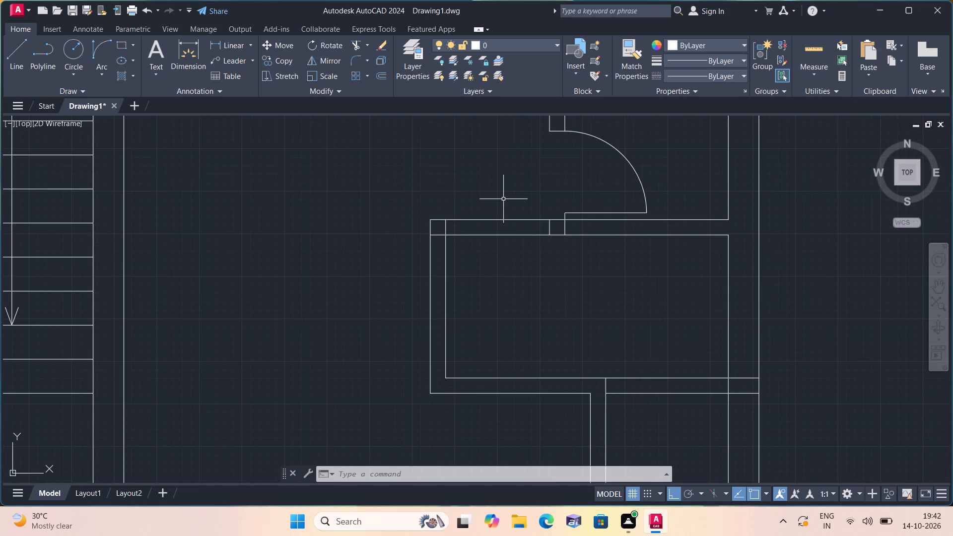
{"action": "key", "text": "l"}
{"action": "key", "text": "space"}
{"action": "scroll", "coordinate": [451, 238], "scroll_direction": "up", "scroll_amount": 1}
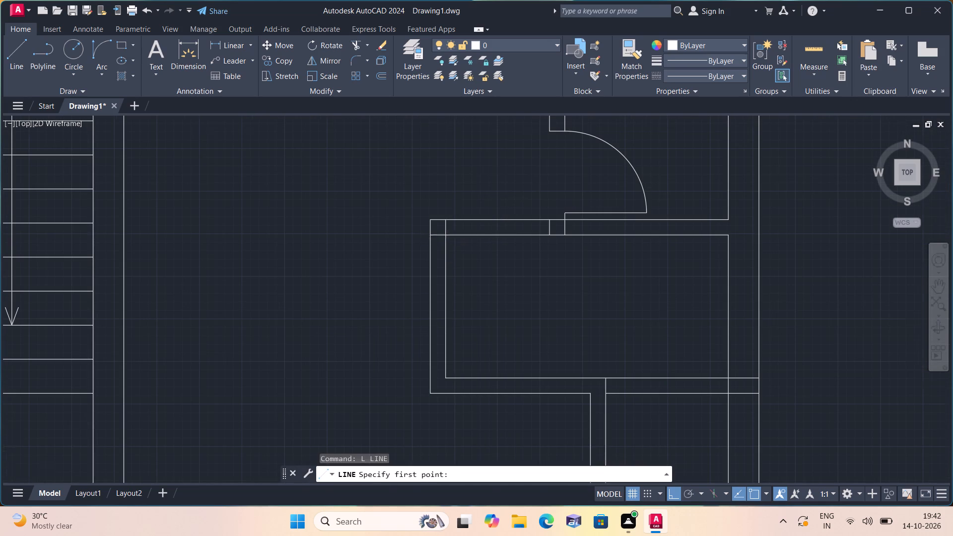
{"action": "left_click", "coordinate": [445, 233]}
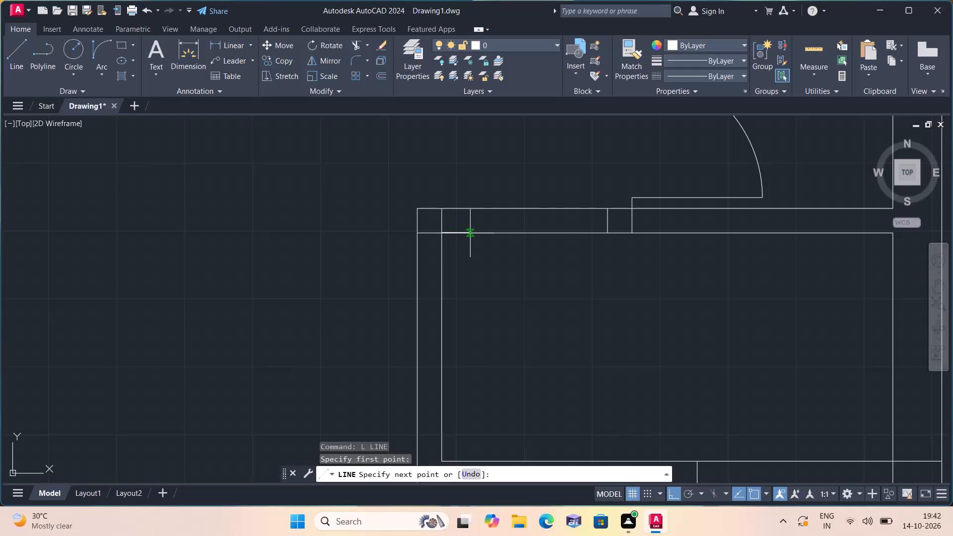
{"action": "type", "text": "2\""}
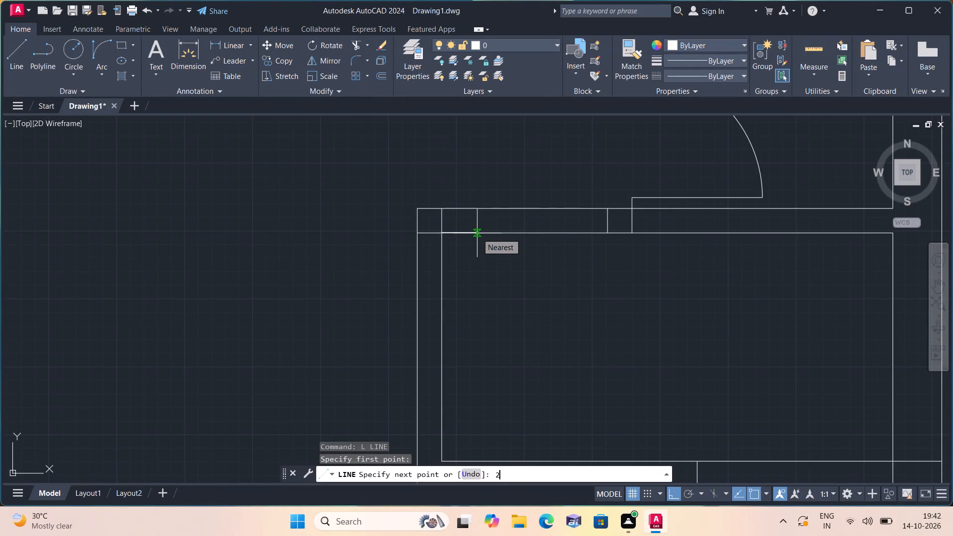
{"action": "key", "text": "space"}
{"action": "type", "text": "2'"}
{"action": "key", "text": "space"}
{"action": "key", "text": "Escape"}
Erase the short 2" helper line at the small room's inner north-west corner.
{"action": "scroll", "coordinate": [445, 248], "scroll_direction": "up", "scroll_amount": 1}
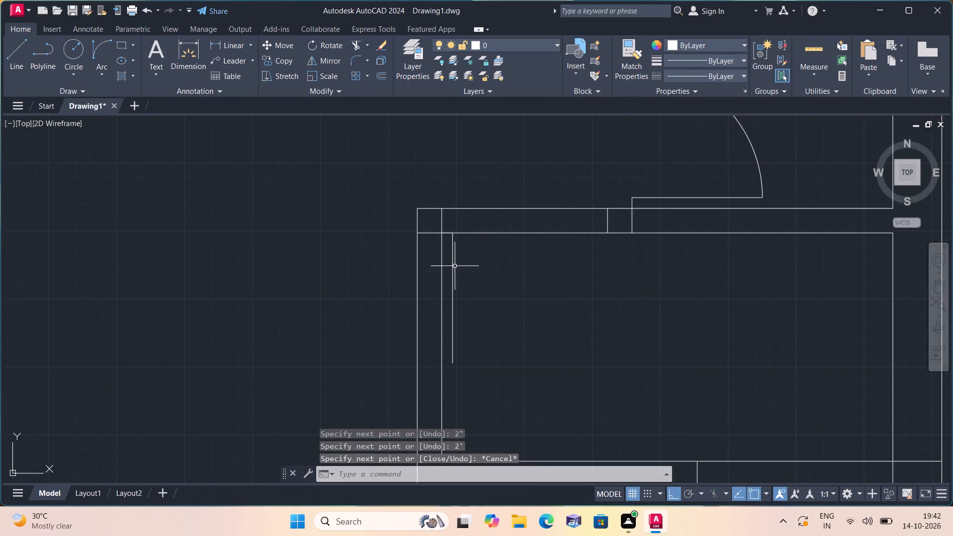
{"action": "left_click", "coordinate": [442, 224]}
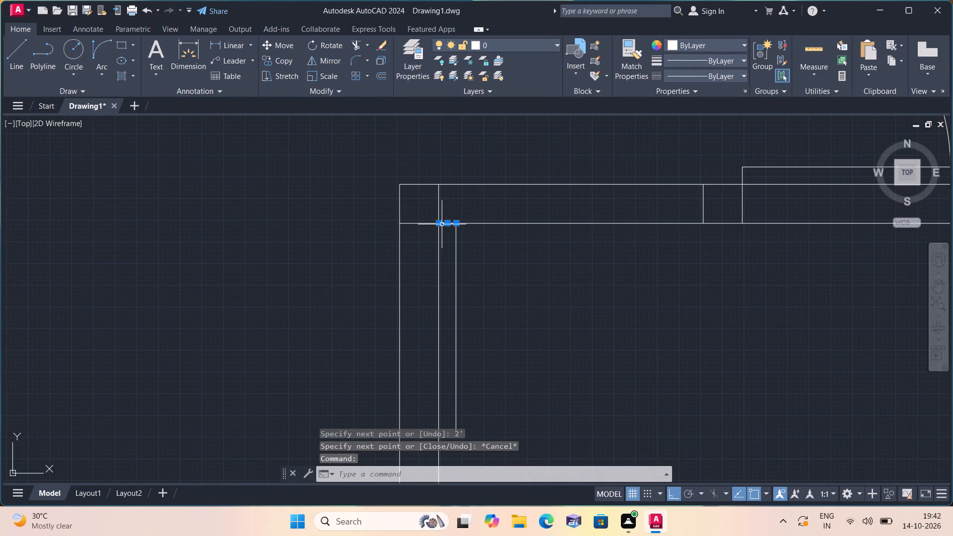
{"action": "key", "text": "Delete"}
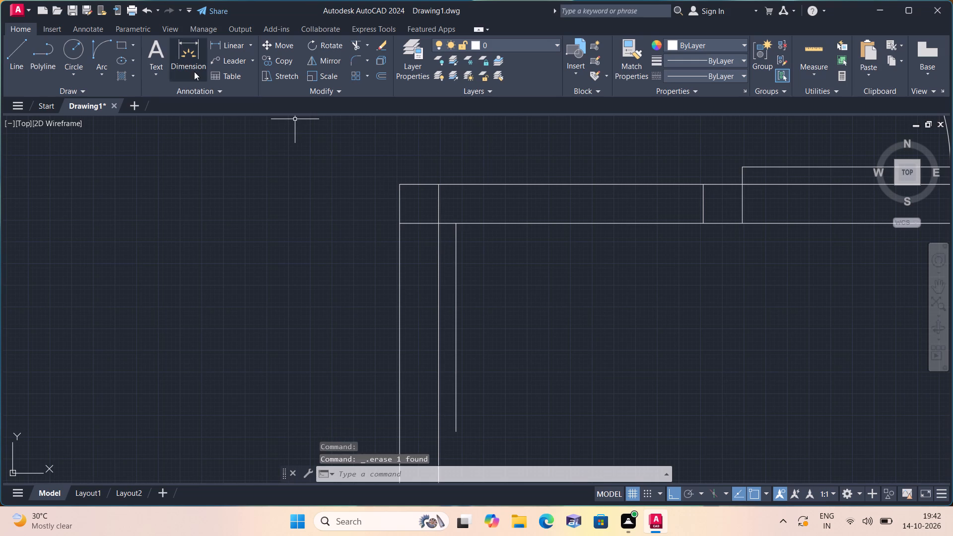
Check the distance along the small room's north wall from the new door leaf to the partition's west face with a linear dimension.
{"action": "left_click", "coordinate": [234, 47]}
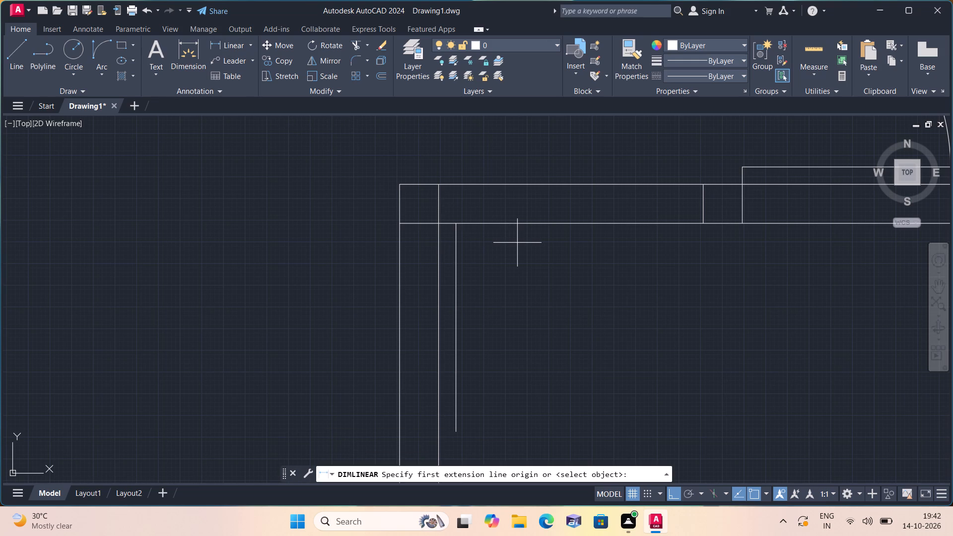
{"action": "left_click", "coordinate": [454, 223]}
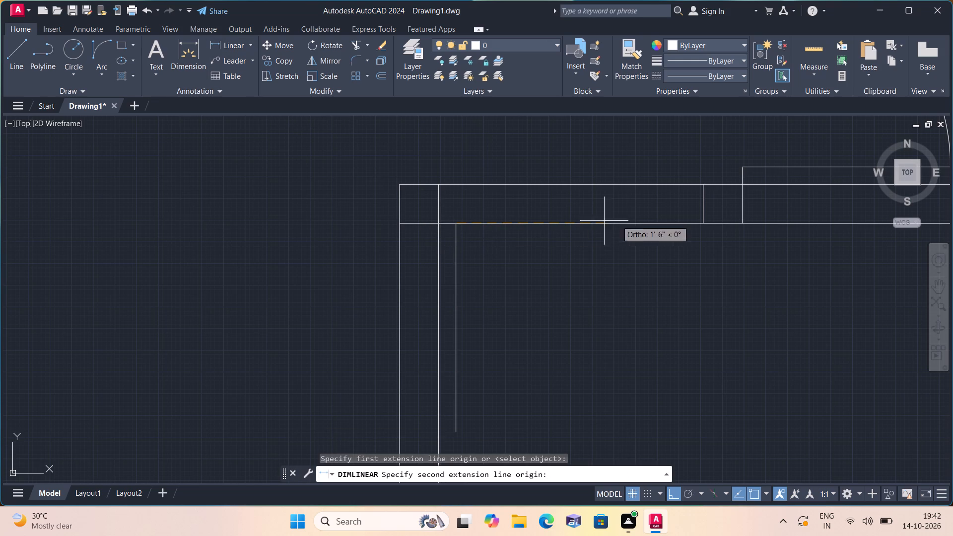
{"action": "left_click", "coordinate": [702, 221]}
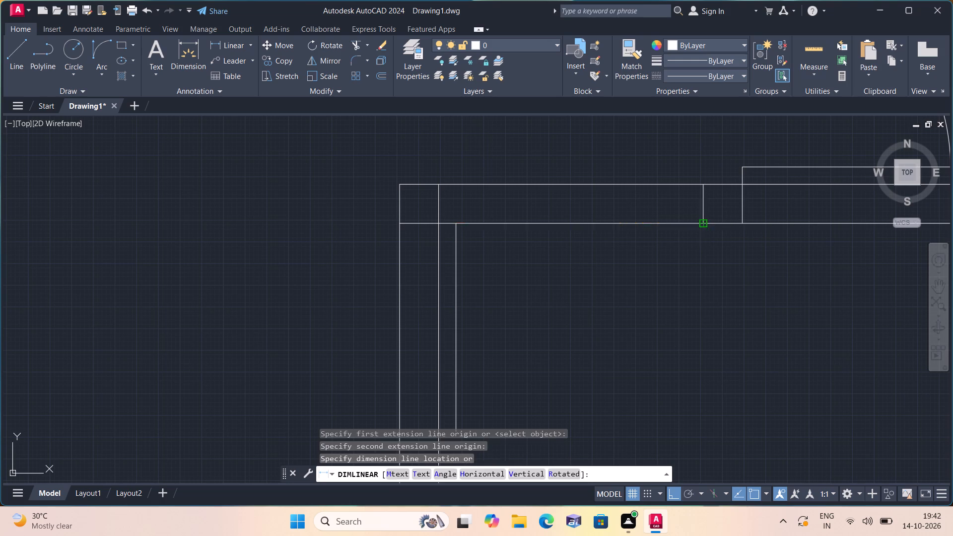
{"action": "scroll", "coordinate": [581, 272], "scroll_direction": "up", "scroll_amount": 4}
{"action": "scroll", "coordinate": [581, 272], "scroll_direction": "down", "scroll_amount": 3}
{"action": "key", "text": "Escape"}
Lengthen the small room's door leaf with a 5" line running south from its free end.
{"action": "scroll", "coordinate": [581, 272], "scroll_direction": "down", "scroll_amount": 2}
{"action": "middle_click_drag", "start_coordinate": [580, 270], "coordinate": [568, 210]}
{"action": "key", "text": "l"}
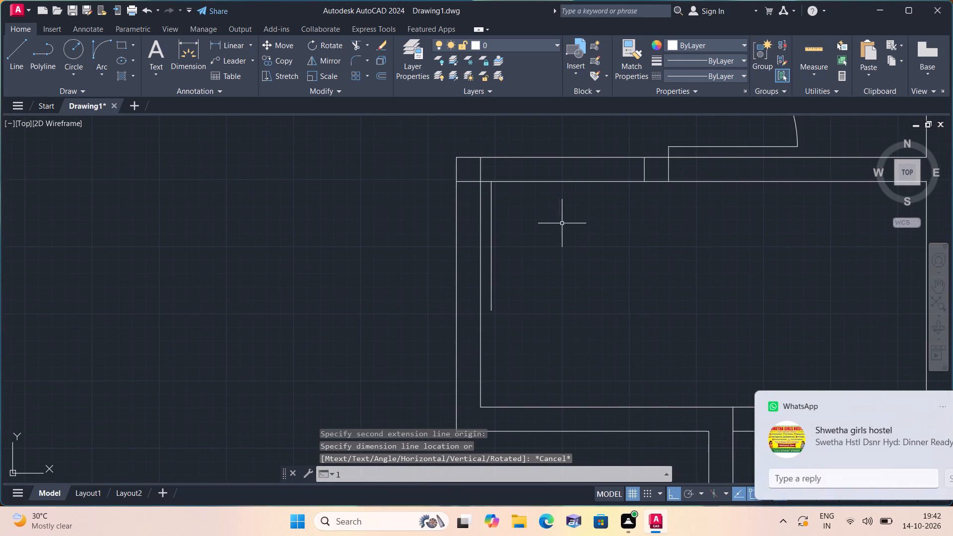
{"action": "key", "text": "space"}
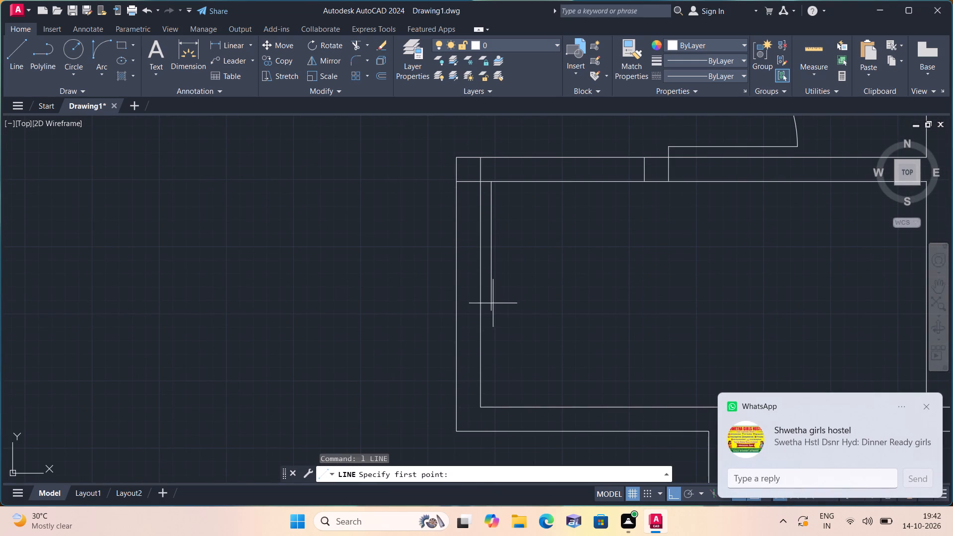
{"action": "left_click", "coordinate": [492, 314]}
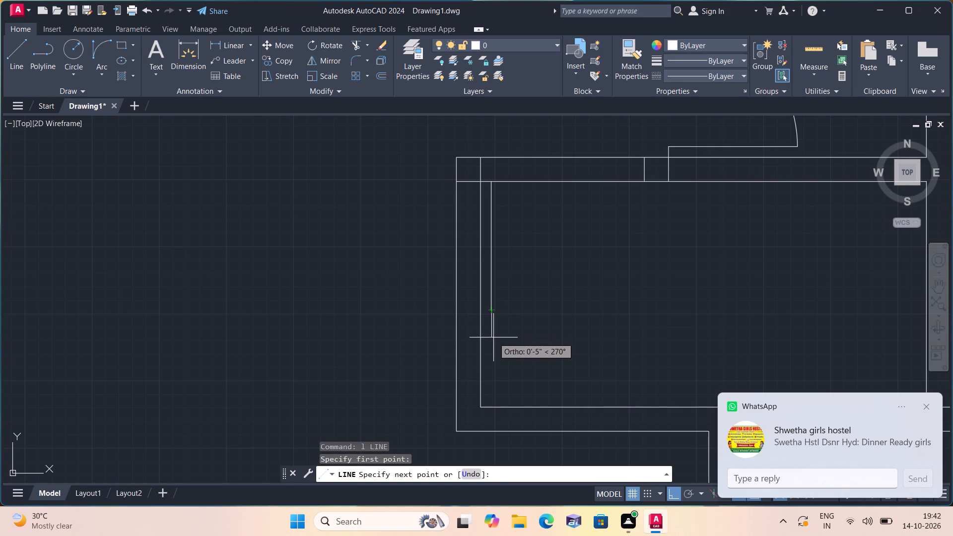
{"action": "type", "text": "5\""}
{"action": "key", "text": "space"}
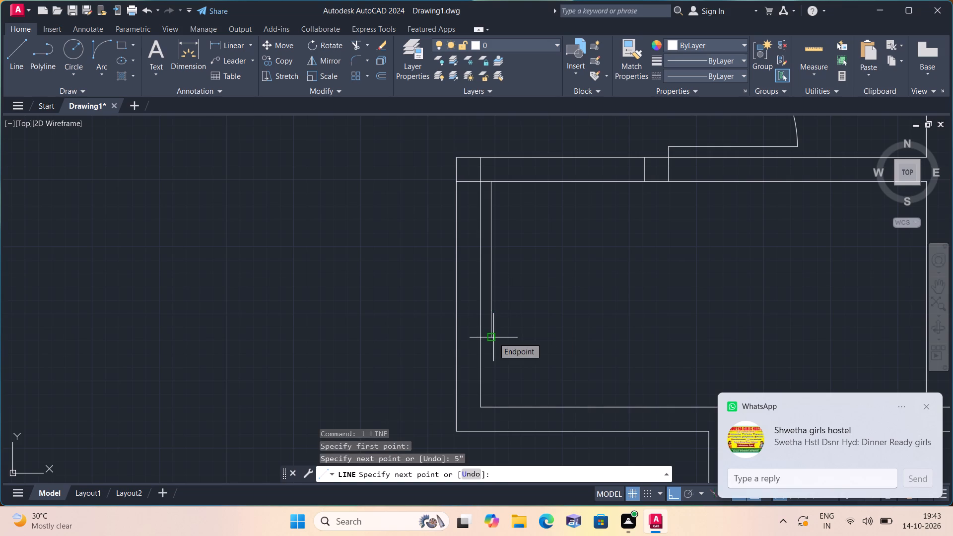
{"action": "key", "text": "Escape"}
Trim both faces of the small room's north wall between the door leaf and the partition's west face to open the doorway.
{"action": "type", "text": "trim"}
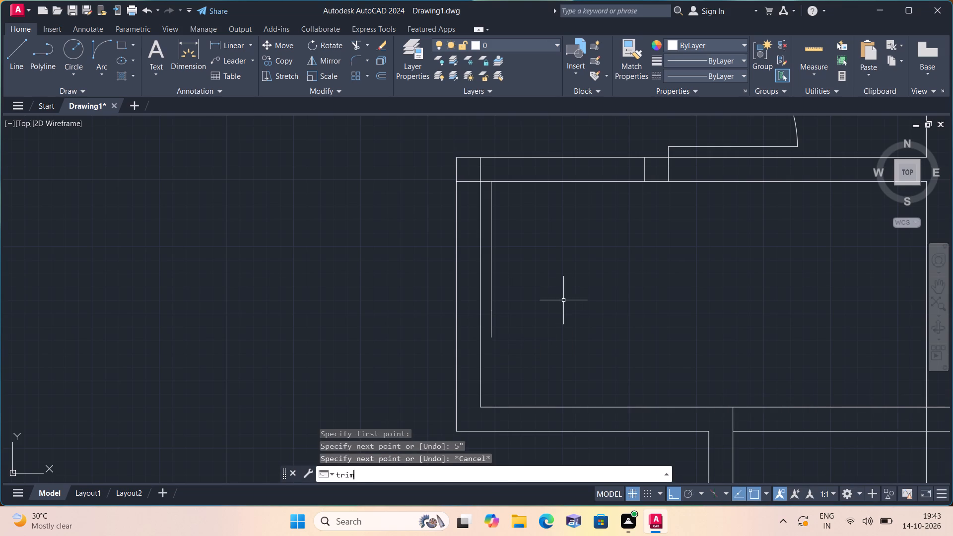
{"action": "key", "text": "space"}
{"action": "left_click", "coordinate": [585, 292]}
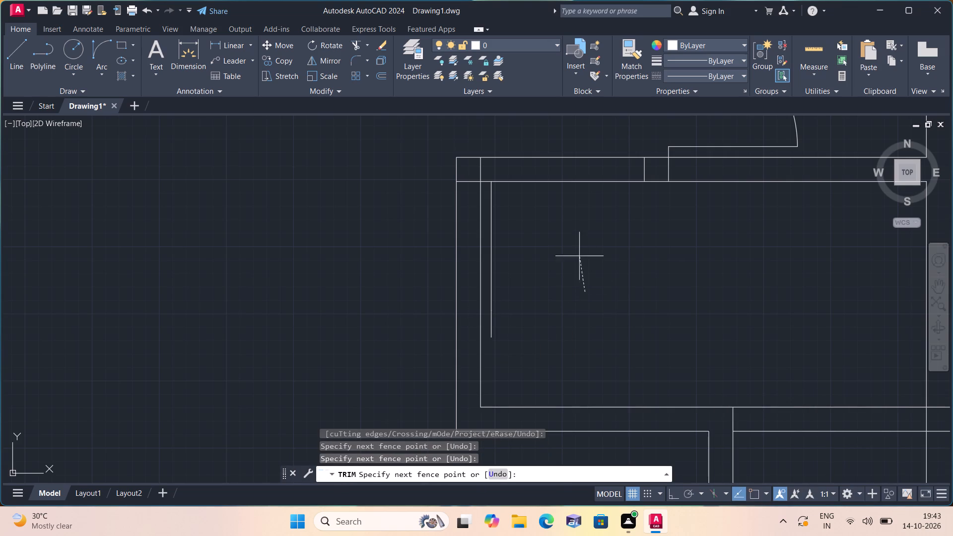
{"action": "left_click", "coordinate": [572, 124]}
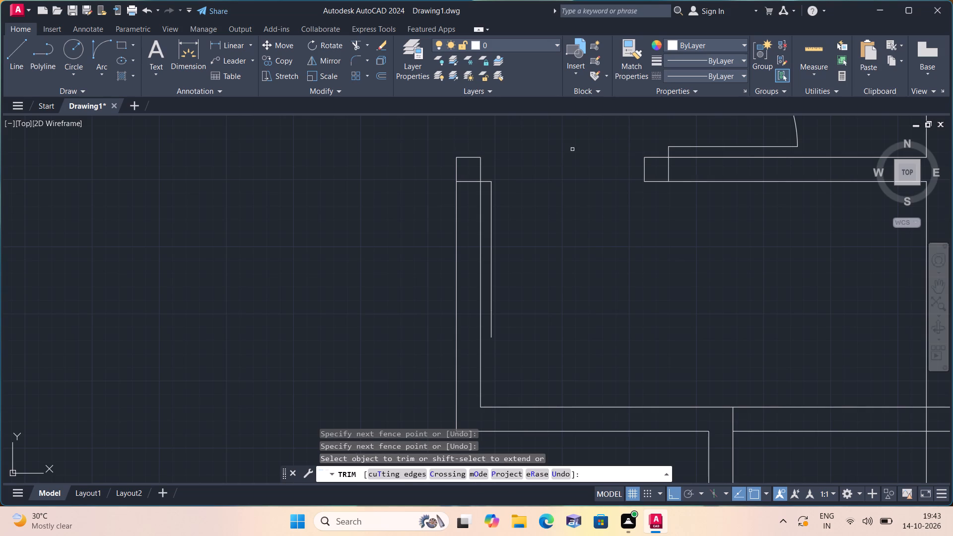
Draw the small room's door swing with a Start, End, Direction arc from the leaf's free end to the opposite jamb.
{"action": "middle_click_drag", "start_coordinate": [574, 191], "coordinate": [578, 230]}
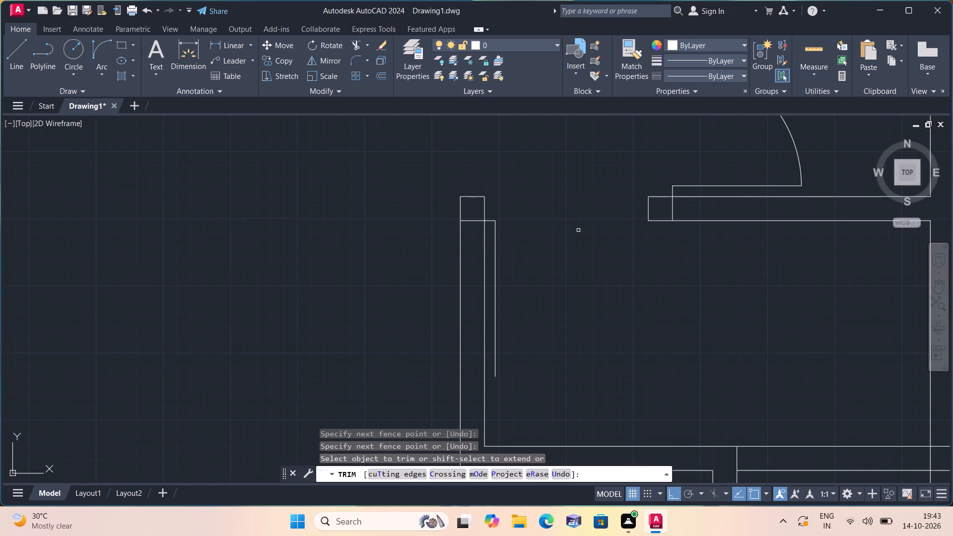
{"action": "key", "text": "Escape"}
{"action": "left_click", "coordinate": [101, 73]}
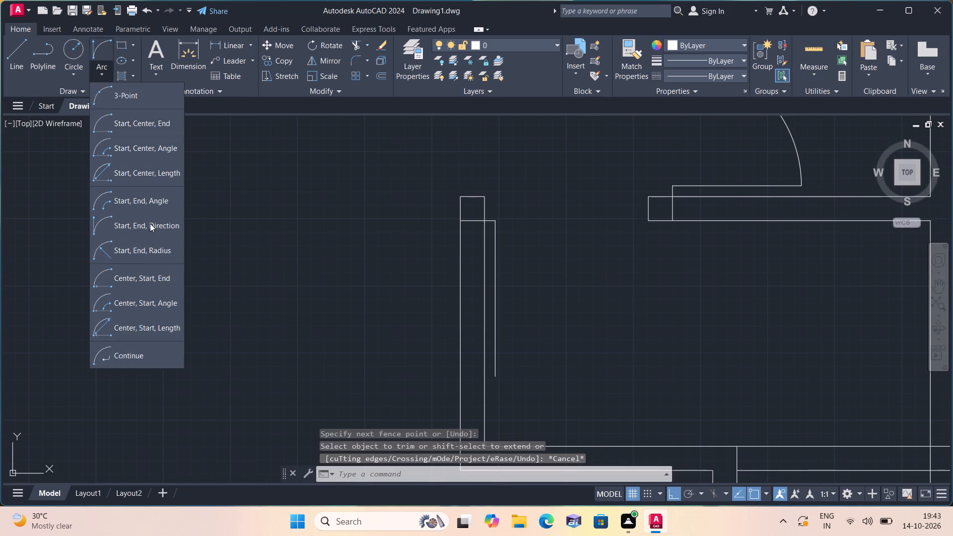
{"action": "left_click", "coordinate": [149, 222]}
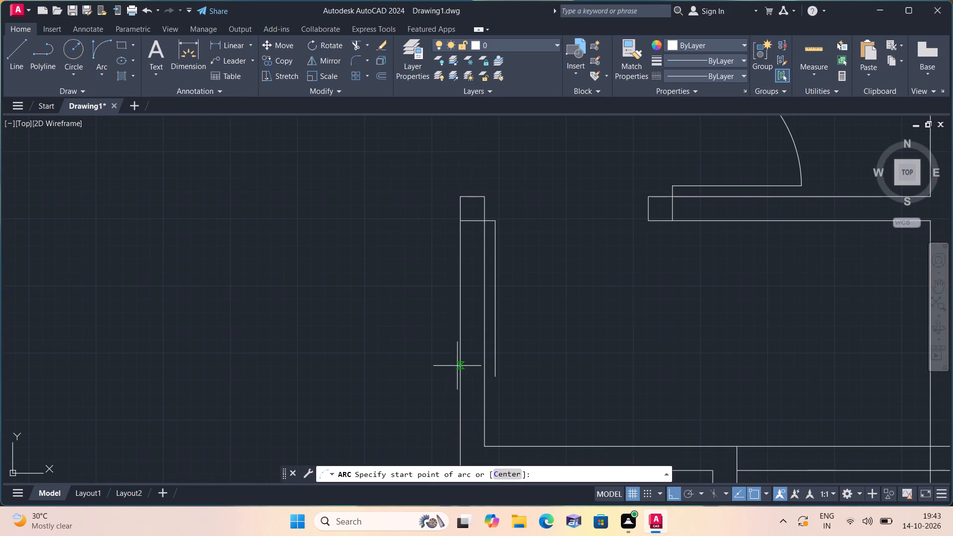
{"action": "left_click", "coordinate": [495, 378]}
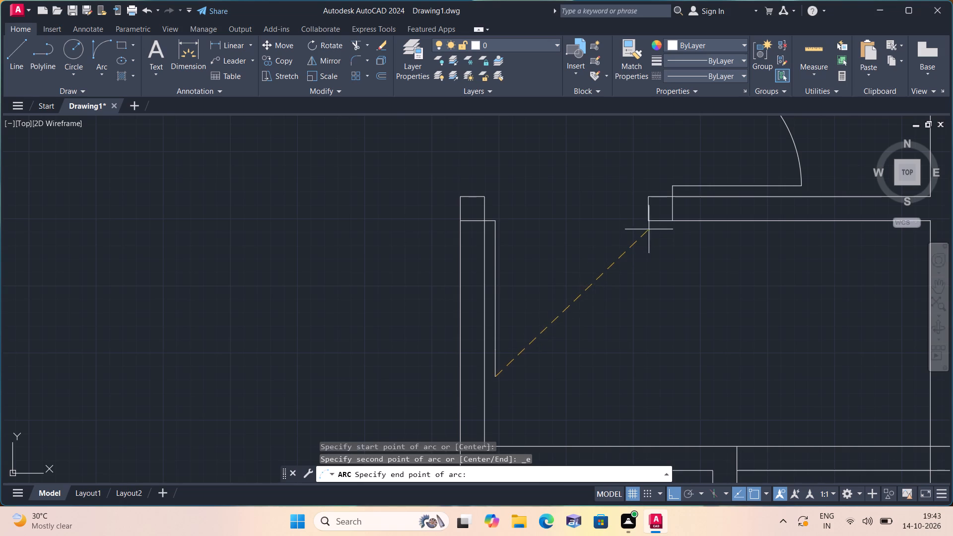
{"action": "left_click", "coordinate": [651, 220]}
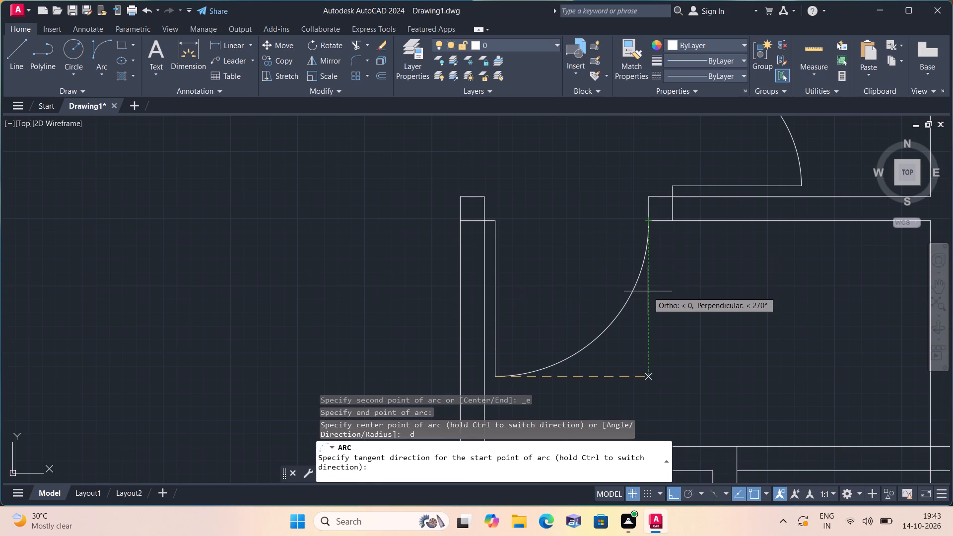
{"action": "left_click", "coordinate": [648, 291]}
{"action": "scroll", "coordinate": [650, 310], "scroll_direction": "down", "scroll_amount": 1}
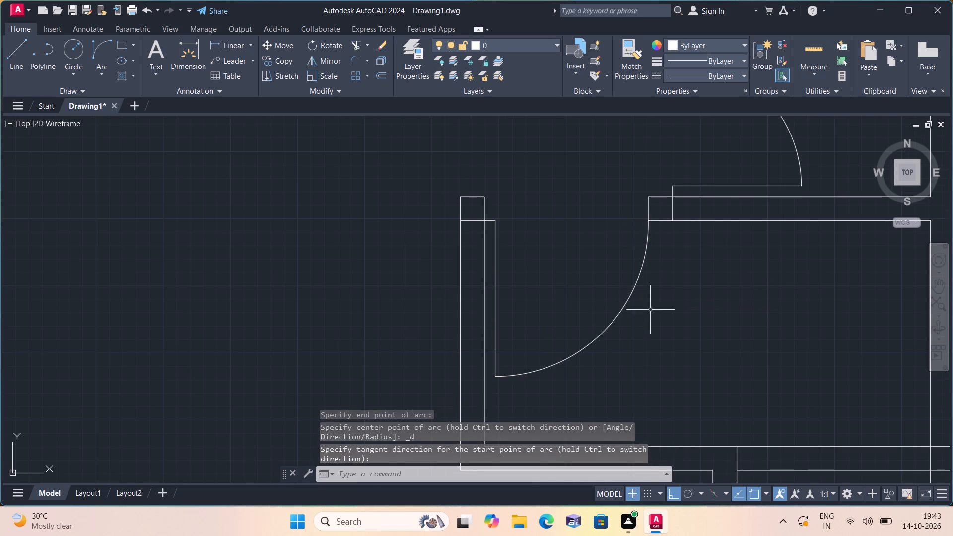
{"action": "scroll", "coordinate": [650, 309], "scroll_direction": "down", "scroll_amount": 2}
{"action": "middle_click_drag", "start_coordinate": [648, 307], "coordinate": [599, 253]}
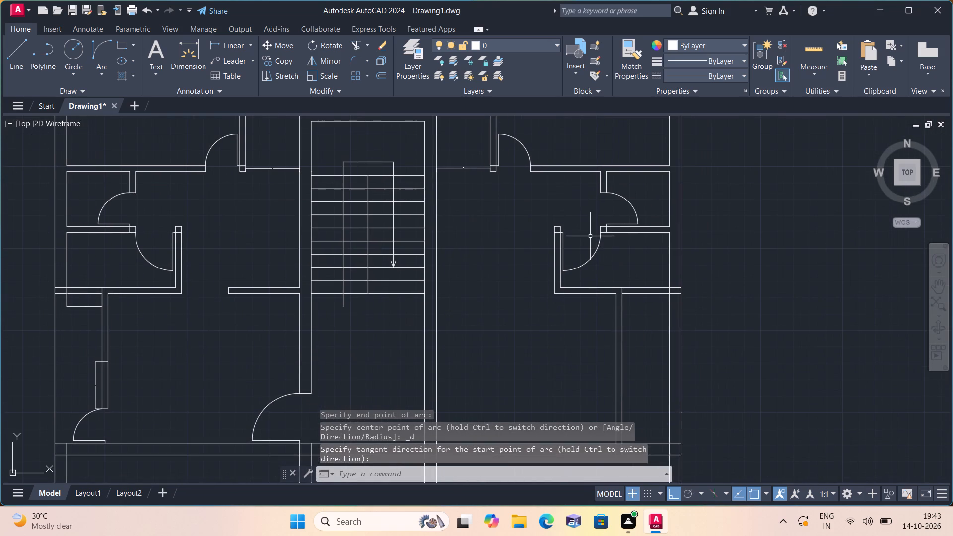
Trim the east outer wall's inner face between the small room's south wall and the long south wall.
{"action": "middle_click_drag", "start_coordinate": [687, 320], "coordinate": [628, 228]}
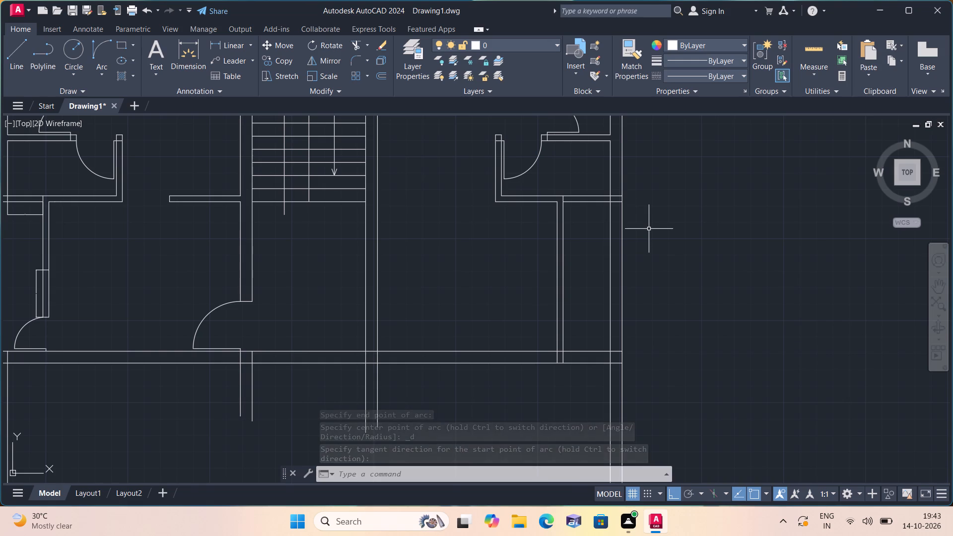
{"action": "type", "text": "trim"}
{"action": "key", "text": "space"}
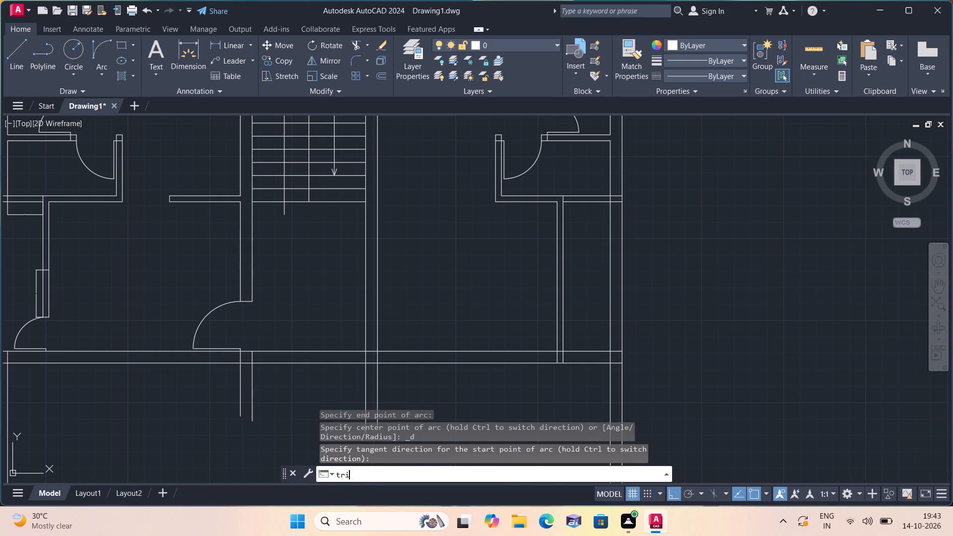
{"action": "left_click", "coordinate": [609, 263]}
{"action": "key", "text": "space"}
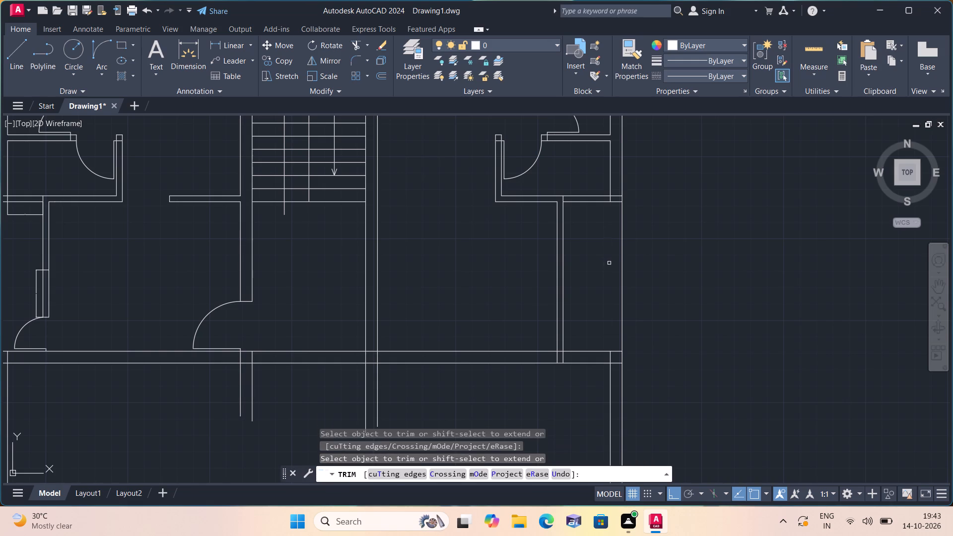
Offset the east outer wall's outer face 3' to the west.
{"action": "scroll", "coordinate": [606, 274], "scroll_direction": "down", "scroll_amount": 1}
{"action": "middle_click_drag", "start_coordinate": [606, 274], "coordinate": [603, 255]}
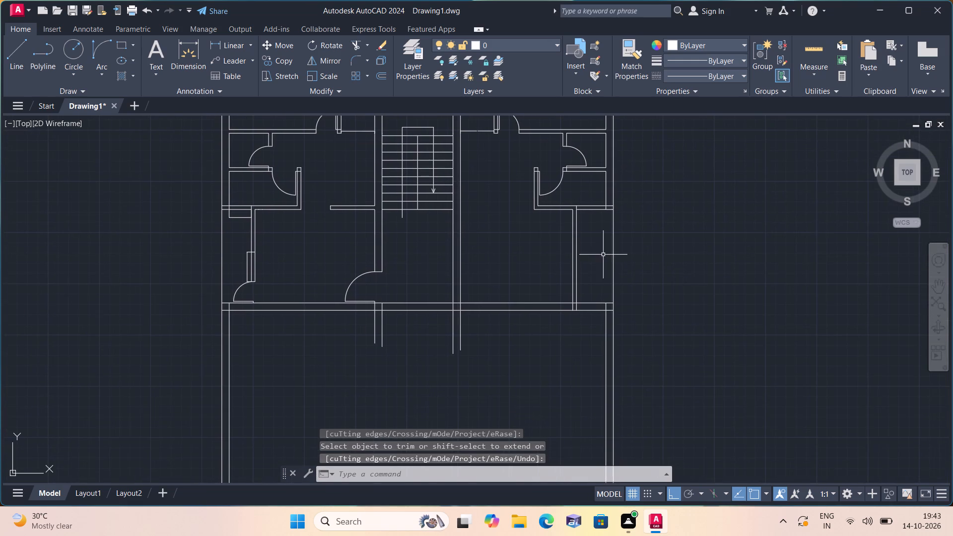
{"action": "scroll", "coordinate": [664, 240], "scroll_direction": "up", "scroll_amount": 1}
{"action": "scroll", "coordinate": [664, 240], "scroll_direction": "down", "scroll_amount": 1}
{"action": "type", "text": "off"}
{"action": "key", "text": "space"}
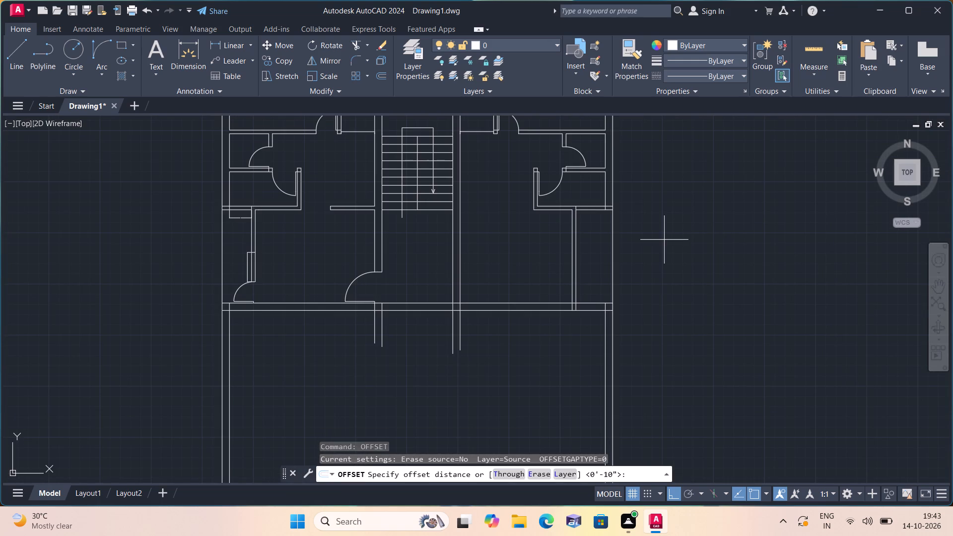
{"action": "scroll", "coordinate": [664, 240], "scroll_direction": "up", "scroll_amount": 1}
{"action": "scroll", "coordinate": [664, 240], "scroll_direction": "down", "scroll_amount": 1}
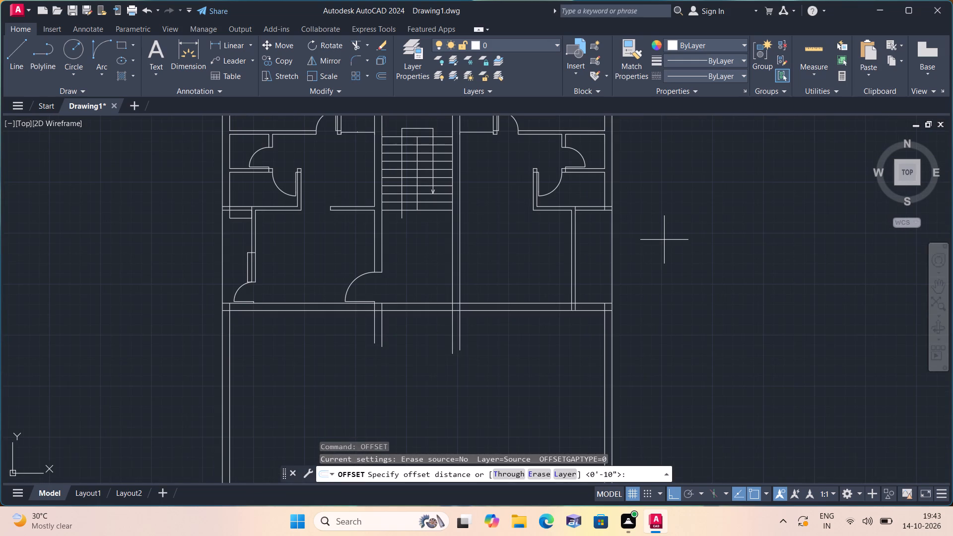
{"action": "scroll", "coordinate": [664, 240], "scroll_direction": "up", "scroll_amount": 1}
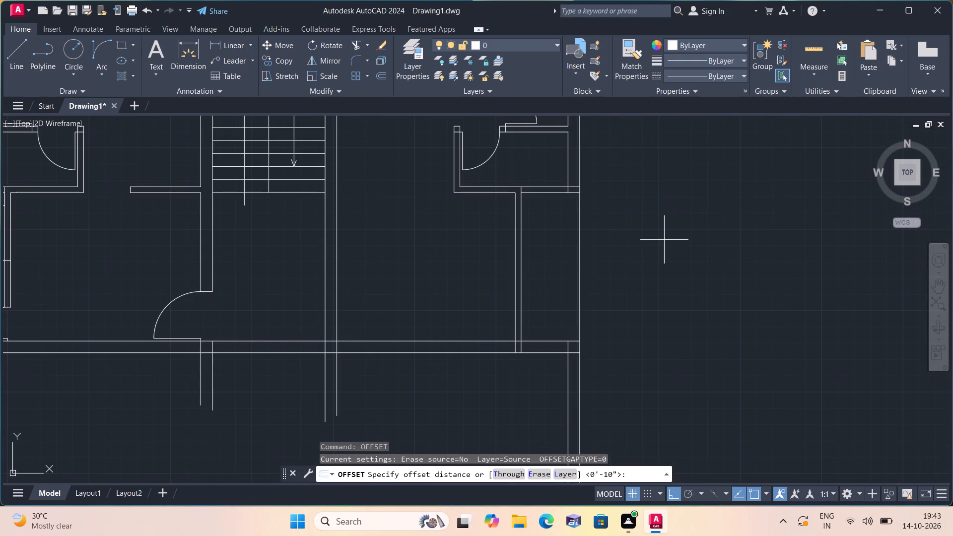
{"action": "scroll", "coordinate": [664, 240], "scroll_direction": "down", "scroll_amount": 1}
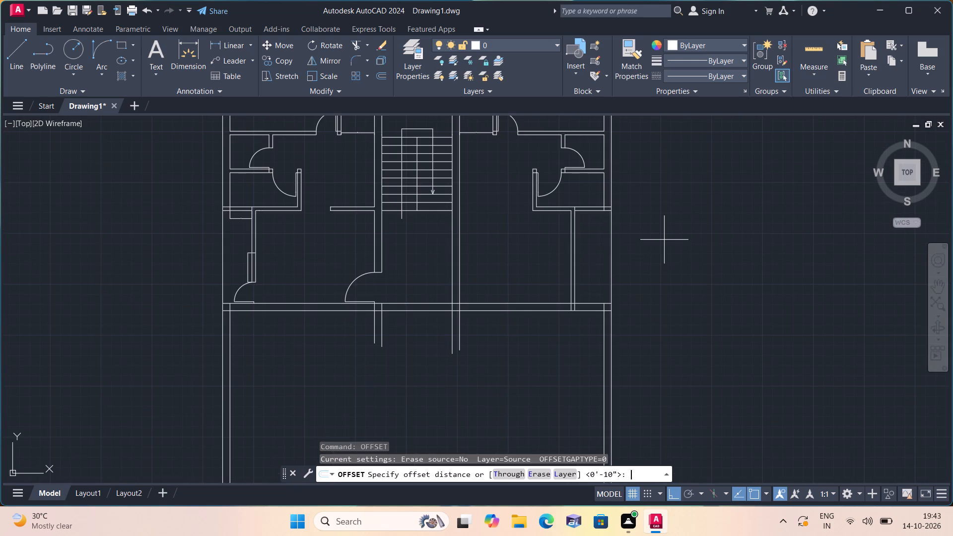
{"action": "scroll", "coordinate": [664, 240], "scroll_direction": "up", "scroll_amount": 1}
{"action": "scroll", "coordinate": [664, 240], "scroll_direction": "down", "scroll_amount": 1}
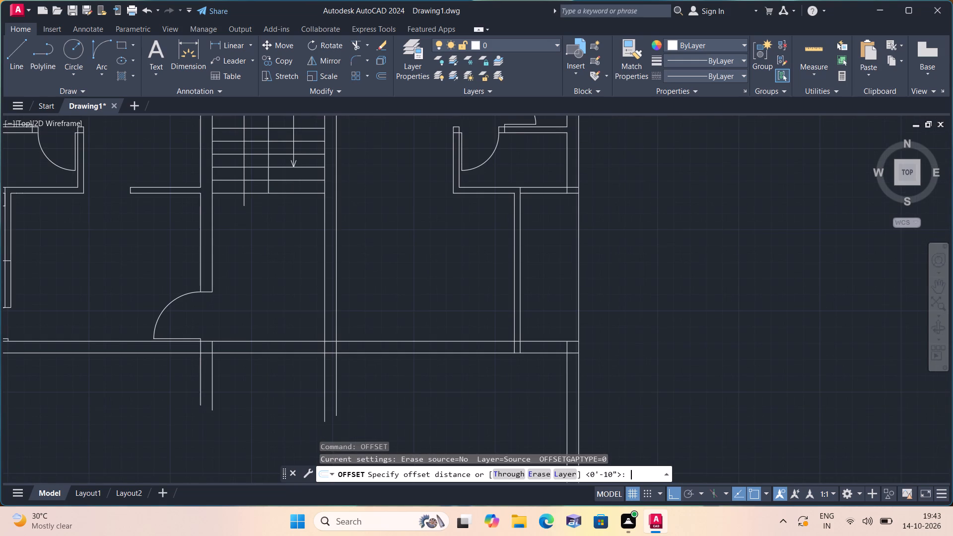
{"action": "type", "text": "3'"}
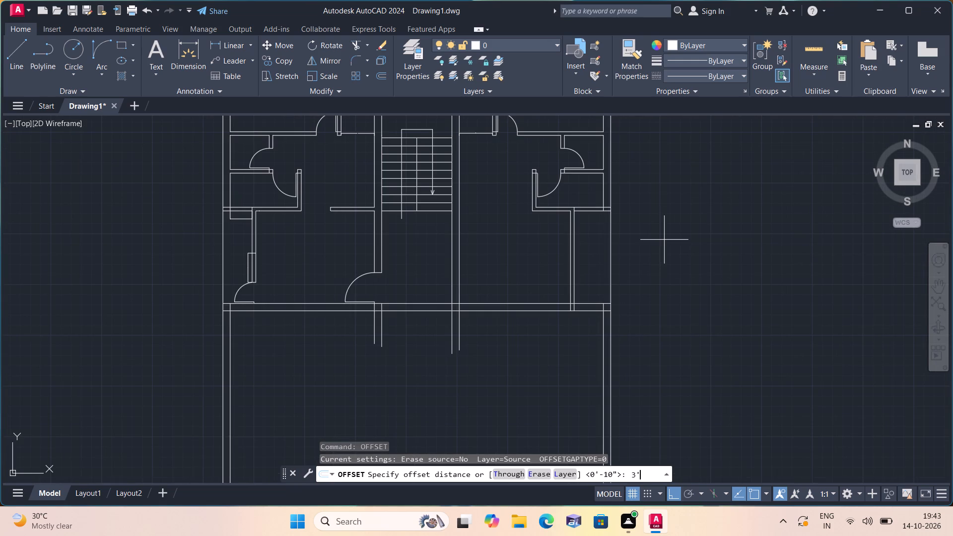
{"action": "key", "text": "space"}
{"action": "scroll", "coordinate": [592, 271], "scroll_direction": "up", "scroll_amount": 1}
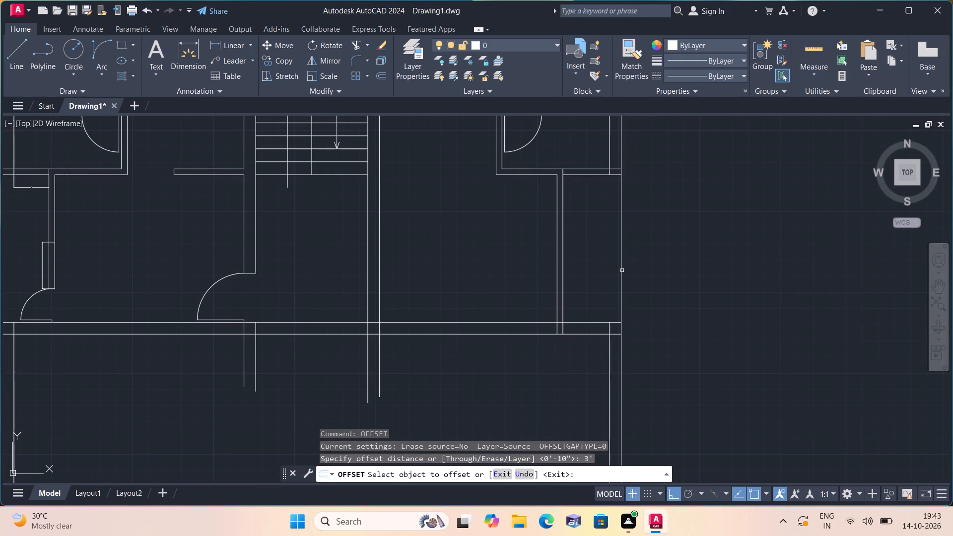
{"action": "left_click", "coordinate": [622, 270]}
{"action": "left_click", "coordinate": [583, 276]}
{"action": "key", "text": "space"}
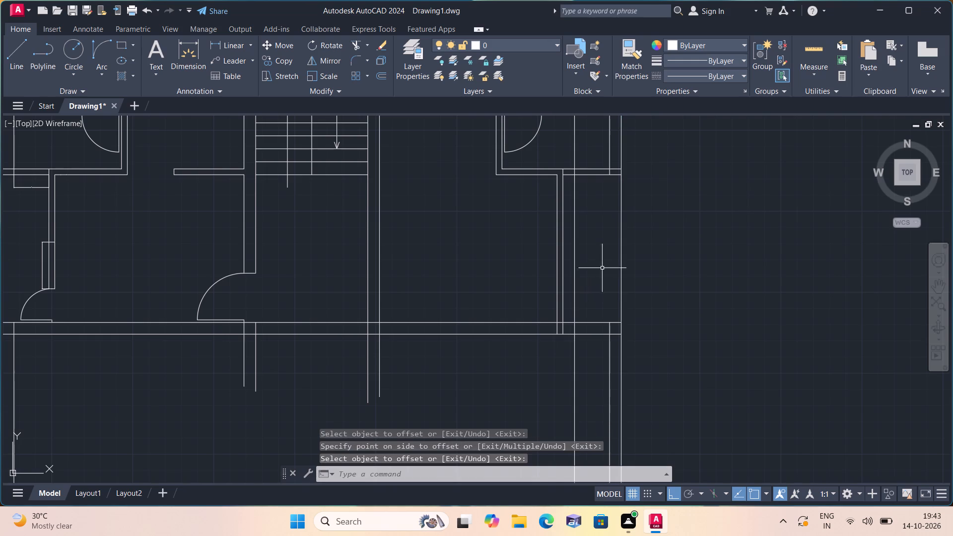
Trim the part of the new offset line that runs north of the small room's south wall.
{"action": "type", "text": "trim"}
{"action": "key", "text": "space"}
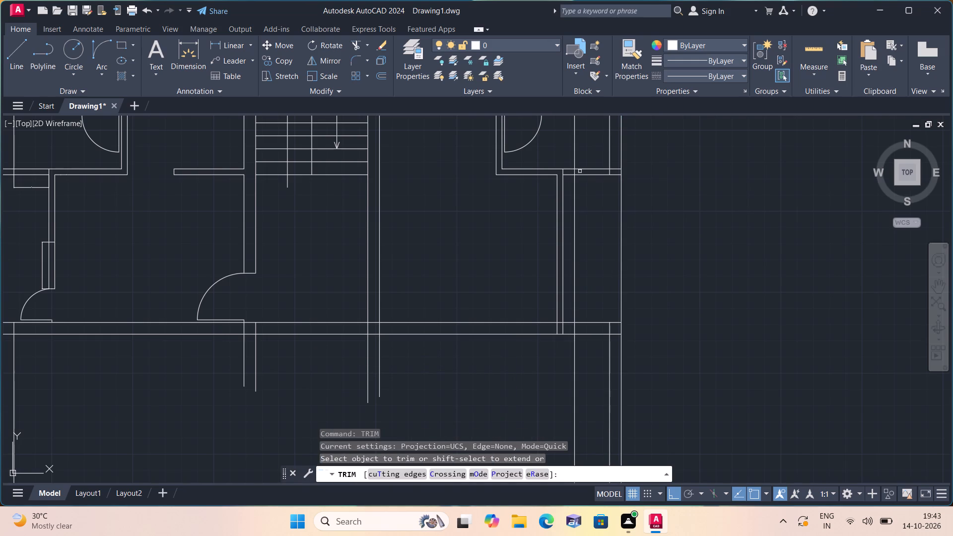
{"action": "left_click", "coordinate": [574, 159]}
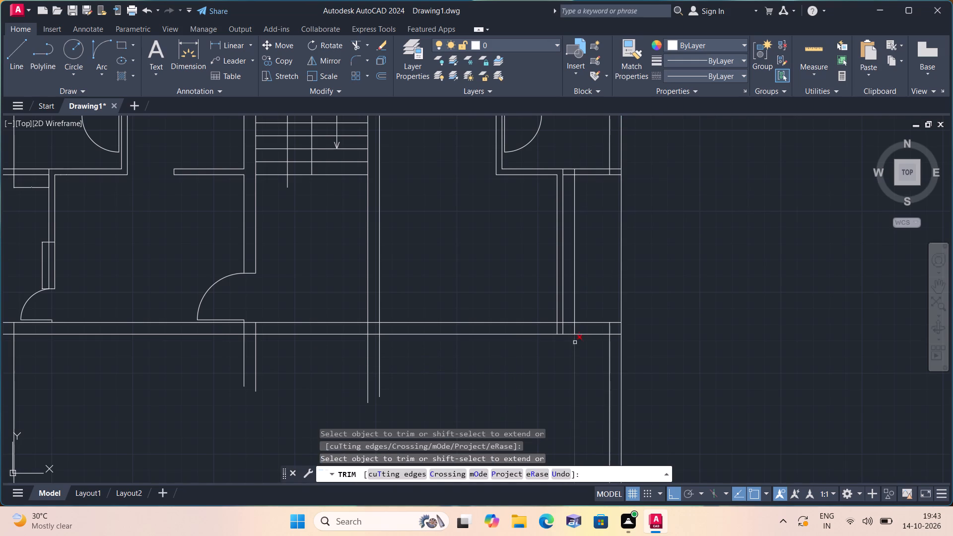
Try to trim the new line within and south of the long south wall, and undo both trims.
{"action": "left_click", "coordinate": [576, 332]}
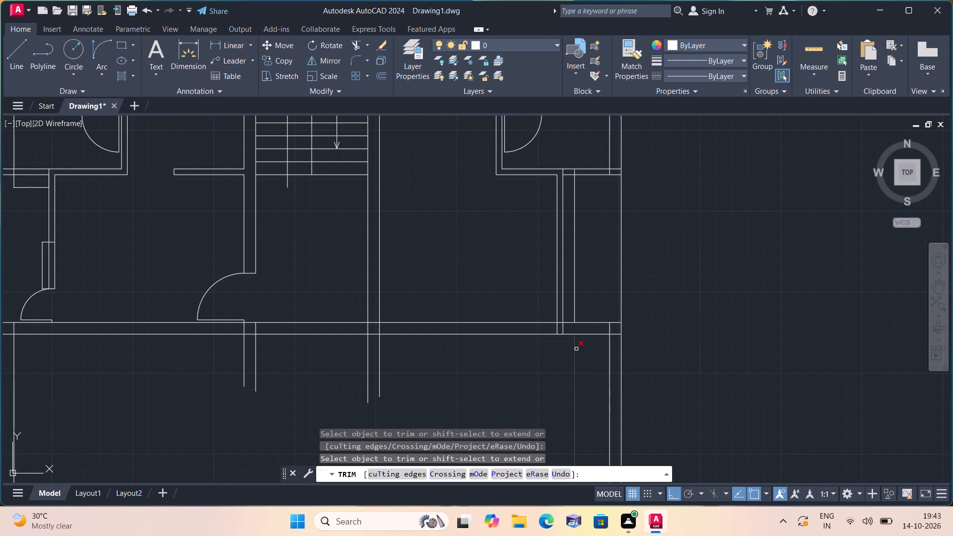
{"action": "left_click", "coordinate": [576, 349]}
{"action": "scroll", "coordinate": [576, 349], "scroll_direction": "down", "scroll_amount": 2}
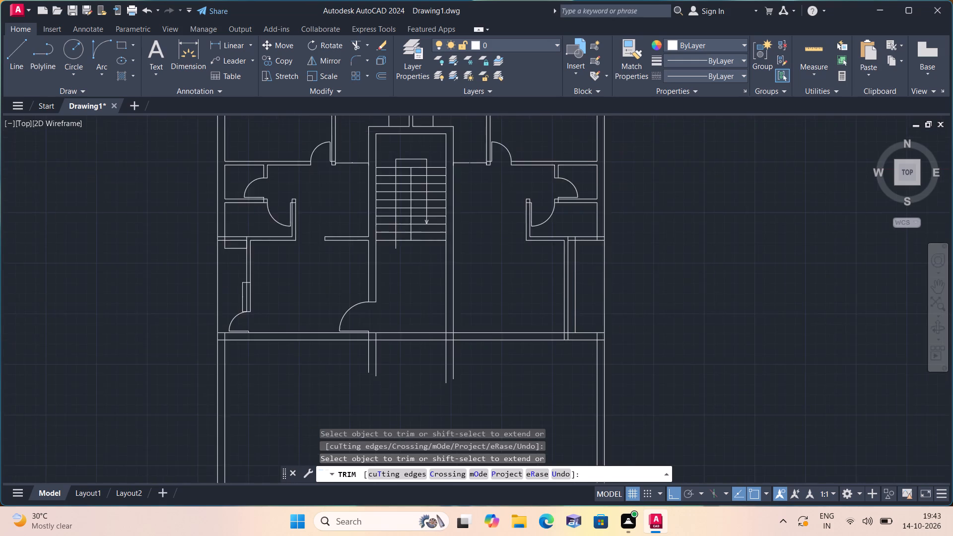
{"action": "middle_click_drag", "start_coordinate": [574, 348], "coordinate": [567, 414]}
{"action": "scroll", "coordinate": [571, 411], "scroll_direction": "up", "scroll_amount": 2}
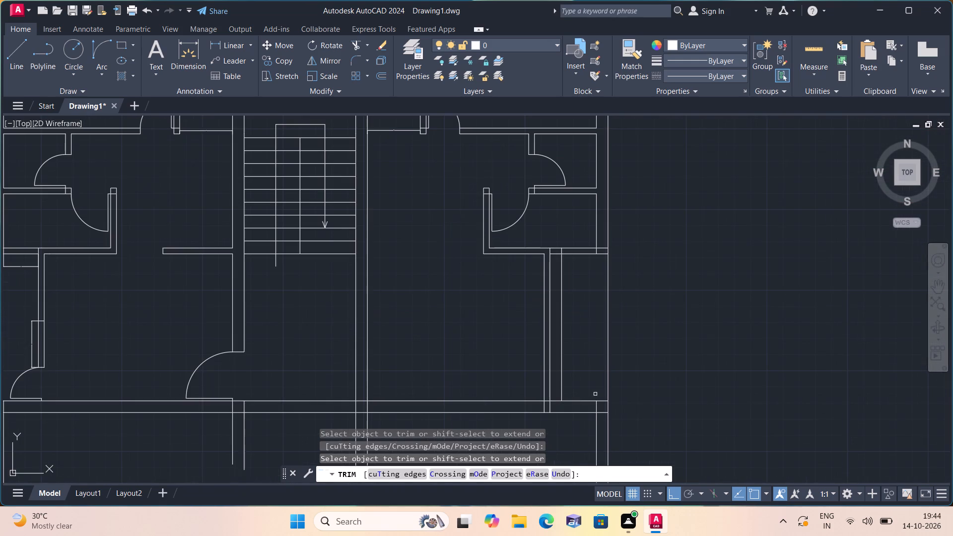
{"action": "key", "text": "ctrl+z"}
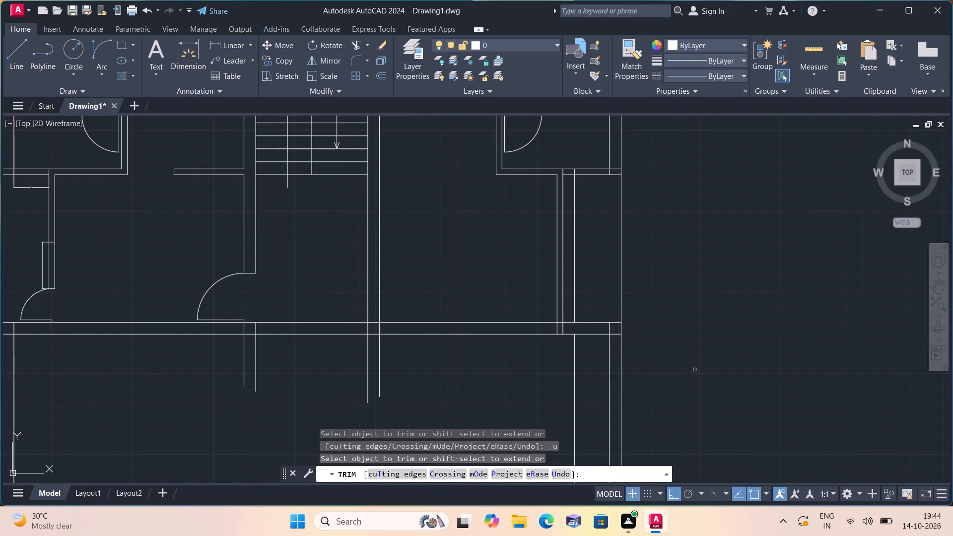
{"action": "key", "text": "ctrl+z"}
Trim the part of the new offset line that runs south of the long south wall's outer face.
{"action": "scroll", "coordinate": [674, 355], "scroll_direction": "down", "scroll_amount": 1}
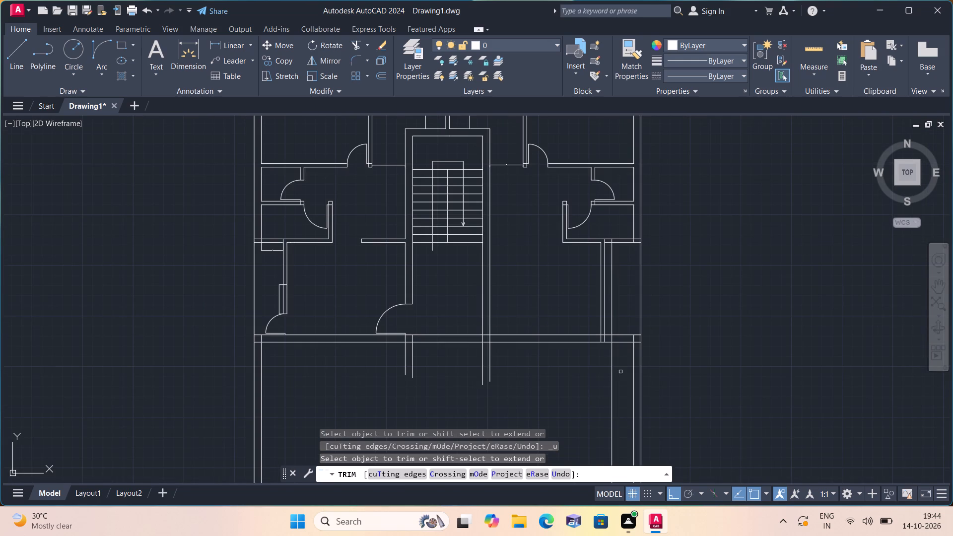
{"action": "left_click", "coordinate": [609, 365]}
{"action": "left_click", "coordinate": [587, 367]}
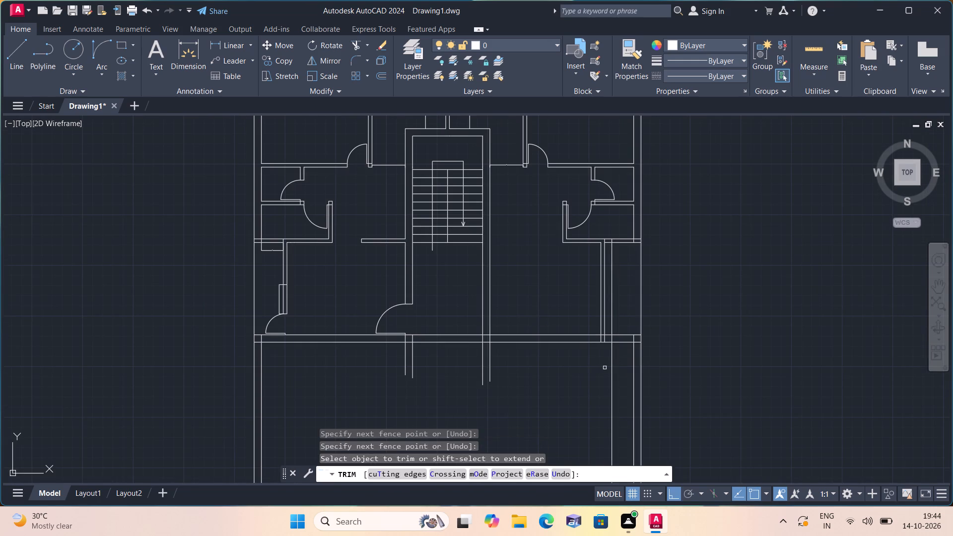
{"action": "left_click", "coordinate": [616, 368]}
{"action": "left_click", "coordinate": [594, 373]}
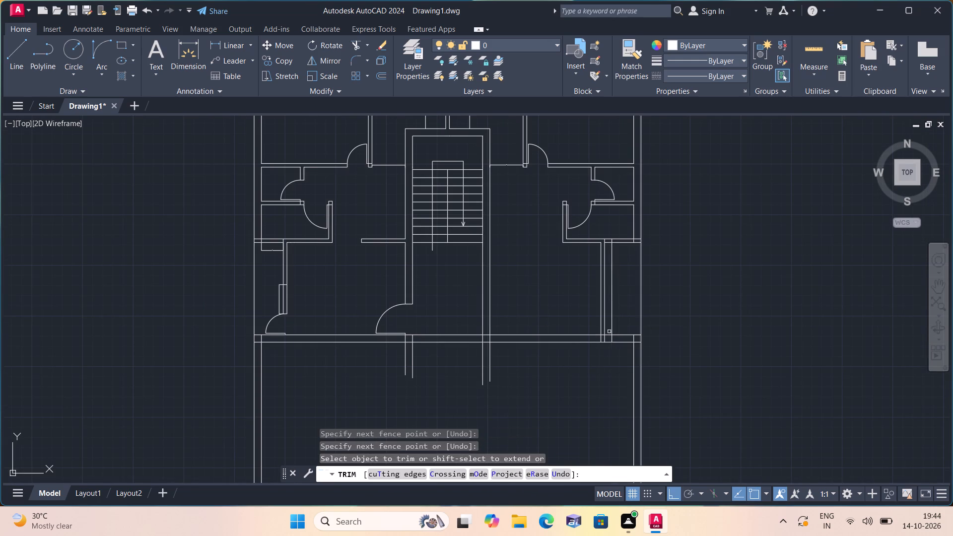
Trim away both faces of the old partition just west of the new line, including its stubs within the walls at both ends.
{"action": "scroll", "coordinate": [610, 306], "scroll_direction": "up", "scroll_amount": 1}
{"action": "left_click", "coordinate": [603, 307]}
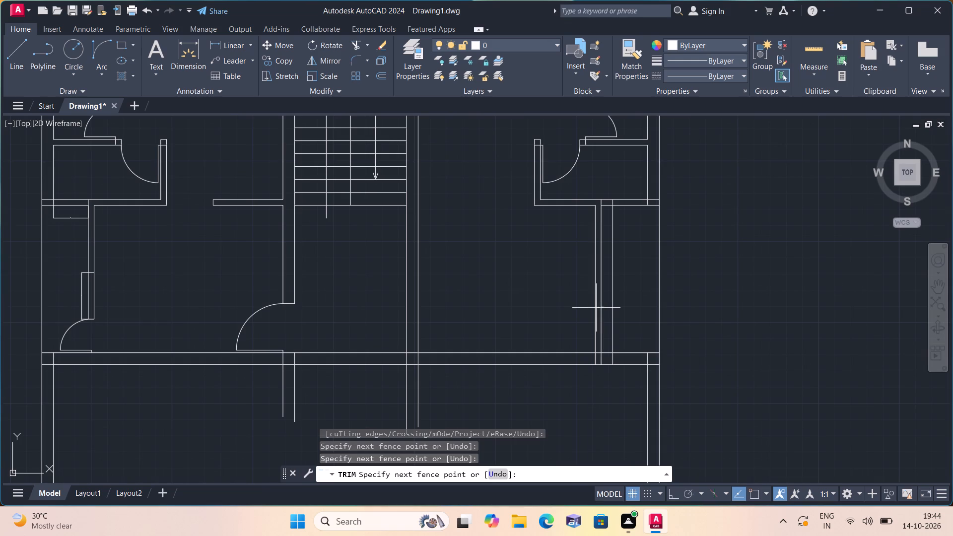
{"action": "left_click", "coordinate": [588, 306]}
{"action": "scroll", "coordinate": [598, 366], "scroll_direction": "up", "scroll_amount": 2}
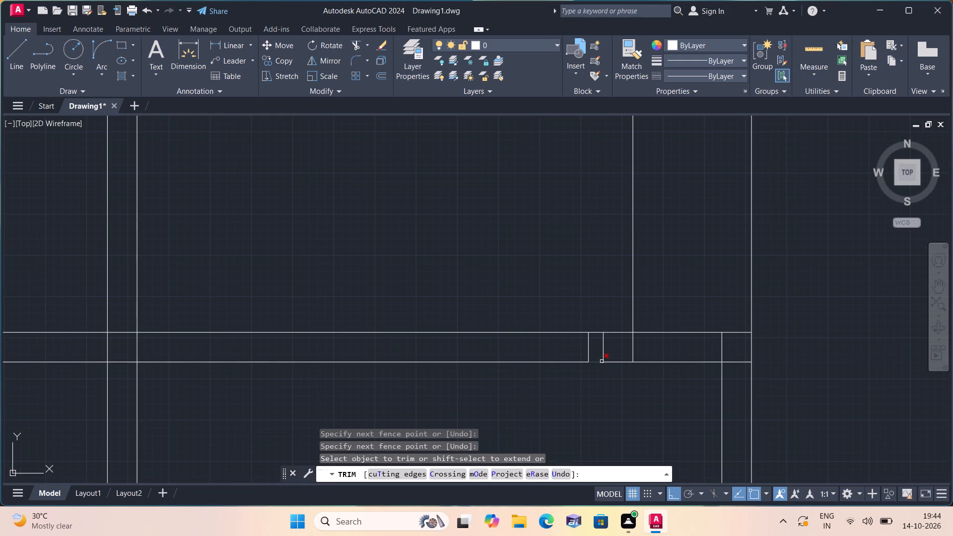
{"action": "left_click", "coordinate": [607, 349]}
{"action": "left_click", "coordinate": [586, 352]}
{"action": "scroll", "coordinate": [585, 345], "scroll_direction": "down", "scroll_amount": 2}
{"action": "scroll", "coordinate": [555, 262], "scroll_direction": "down", "scroll_amount": 1}
{"action": "middle_click_drag", "start_coordinate": [555, 262], "coordinate": [565, 374]}
{"action": "scroll", "coordinate": [589, 328], "scroll_direction": "up", "scroll_amount": 3}
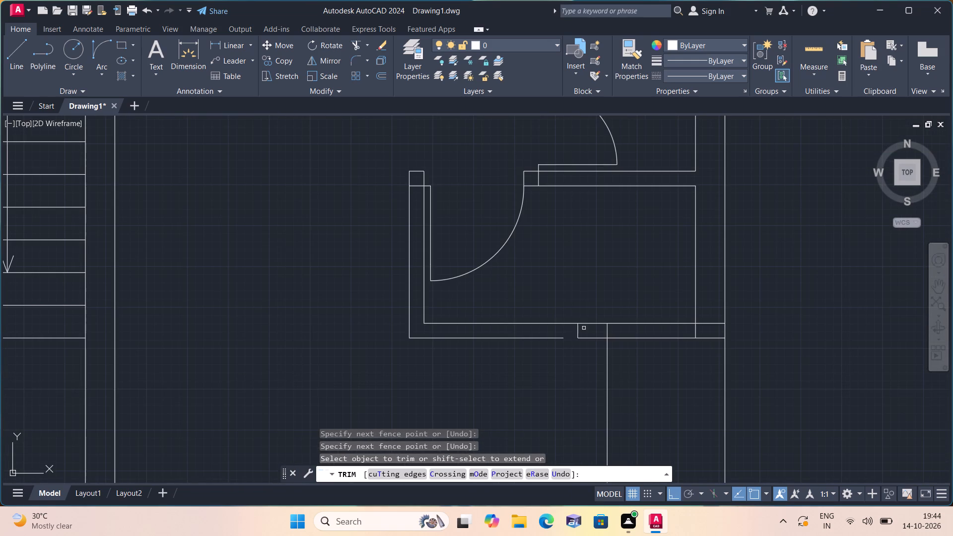
{"action": "left_click", "coordinate": [584, 328]}
{"action": "left_click", "coordinate": [575, 330]}
{"action": "key", "text": "Escape"}
Draw a line closing the gap in the outer face of the eastern small room's south wall, where the old partition stood.
{"action": "type", "text": "l"}
{"action": "key", "text": "space"}
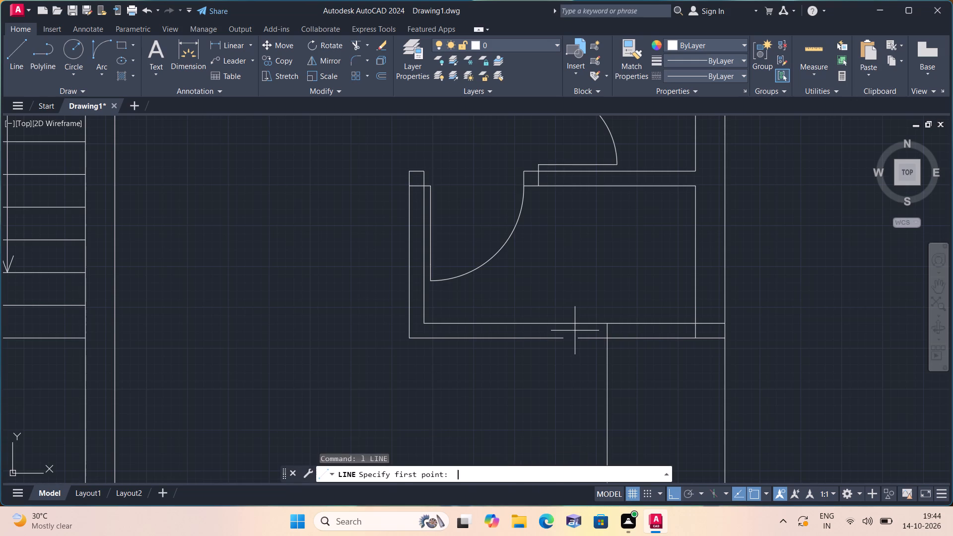
{"action": "scroll", "coordinate": [565, 343], "scroll_direction": "up", "scroll_amount": 3}
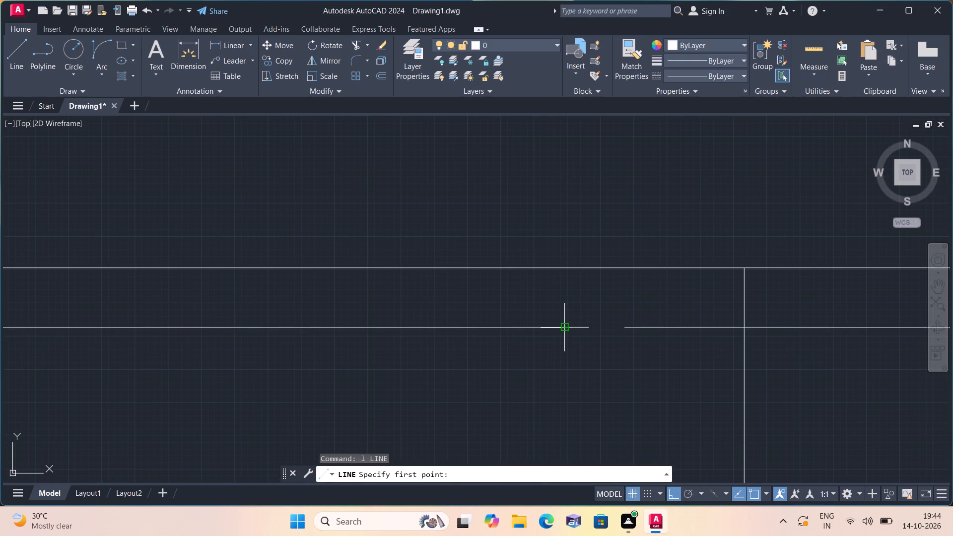
{"action": "left_click", "coordinate": [565, 326]}
{"action": "left_click", "coordinate": [625, 326]}
{"action": "key", "text": "space"}
Add a linear dimension below the small room's south wall, from the new partition line to the inner face of the east wall.
{"action": "scroll", "coordinate": [622, 326], "scroll_direction": "down", "scroll_amount": 2}
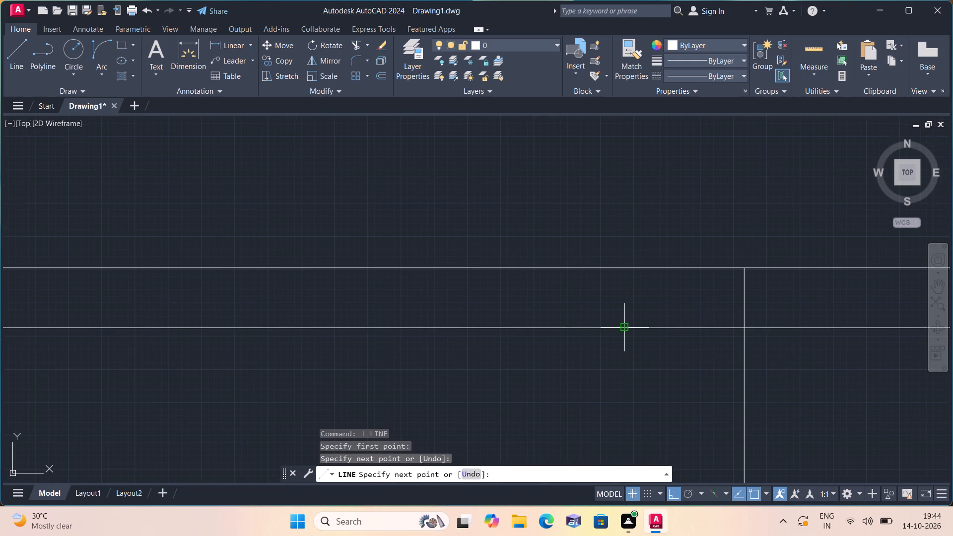
{"action": "scroll", "coordinate": [622, 326], "scroll_direction": "down", "scroll_amount": 2}
{"action": "middle_click_drag", "start_coordinate": [630, 291], "coordinate": [628, 343]}
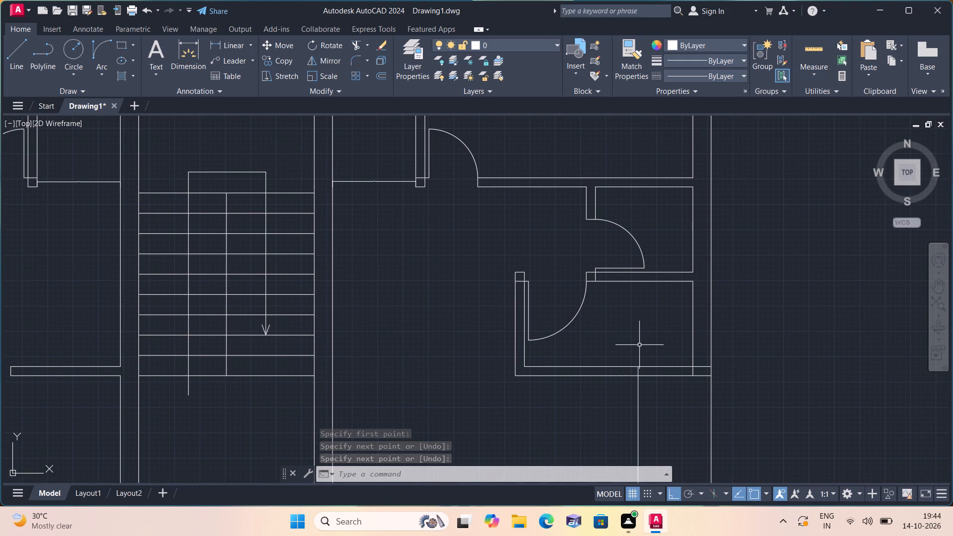
{"action": "middle_click_drag", "start_coordinate": [639, 345], "coordinate": [629, 298]}
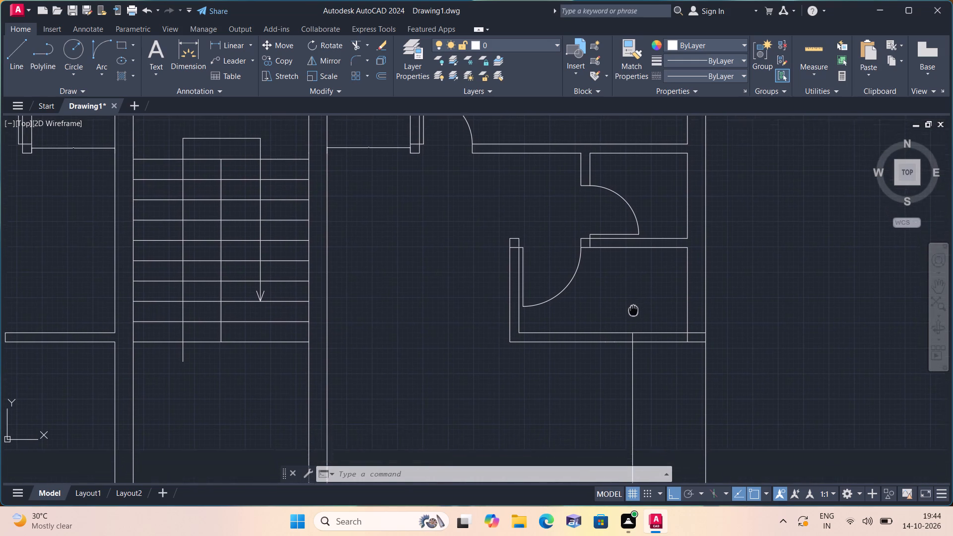
{"action": "middle_click_drag", "start_coordinate": [629, 298], "coordinate": [620, 268]}
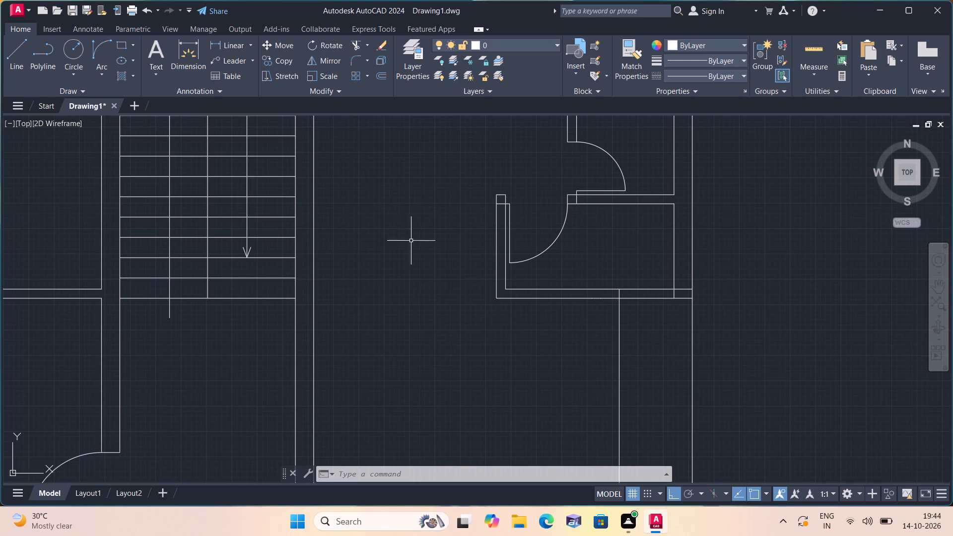
{"action": "left_click", "coordinate": [233, 46]}
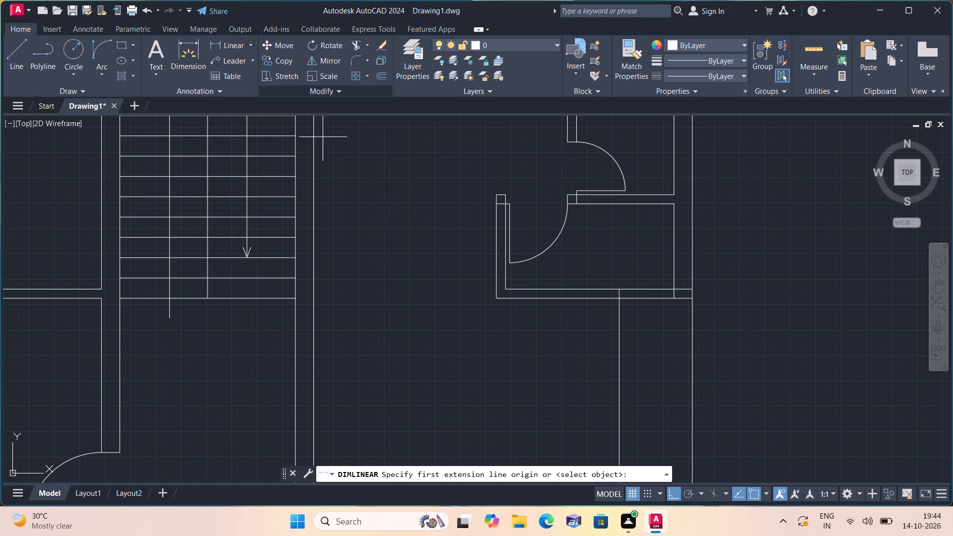
{"action": "scroll", "coordinate": [604, 315], "scroll_direction": "up", "scroll_amount": 1}
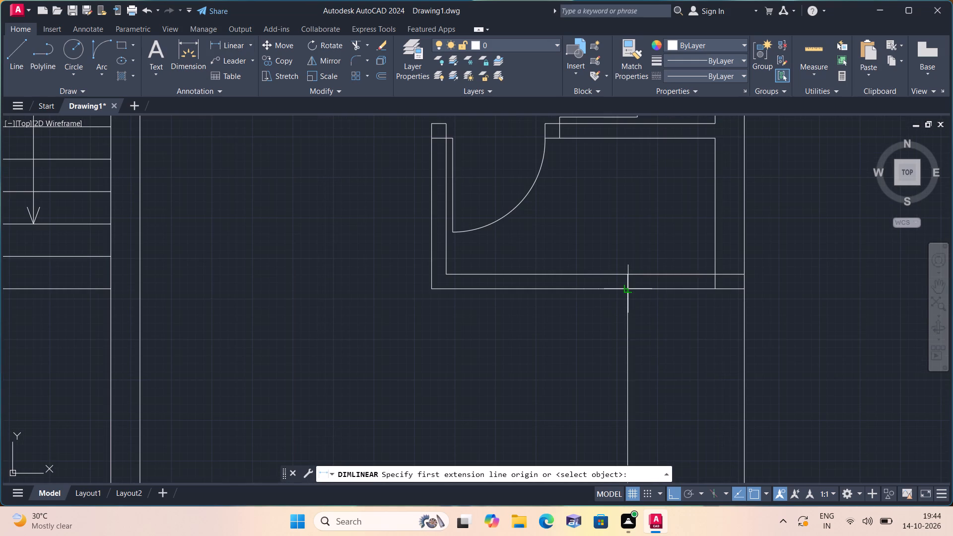
{"action": "left_click", "coordinate": [629, 292]}
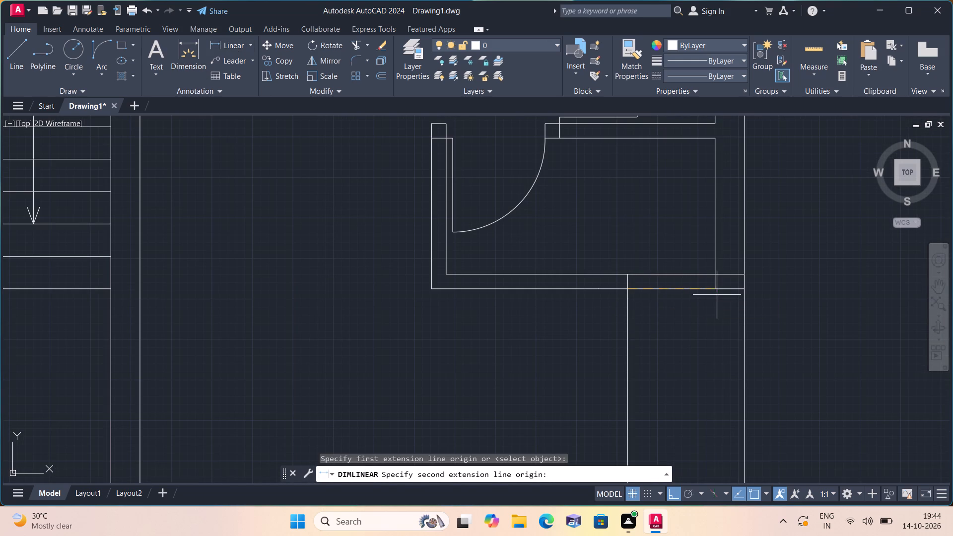
{"action": "left_click", "coordinate": [715, 291]}
{"action": "left_click", "coordinate": [704, 311]}
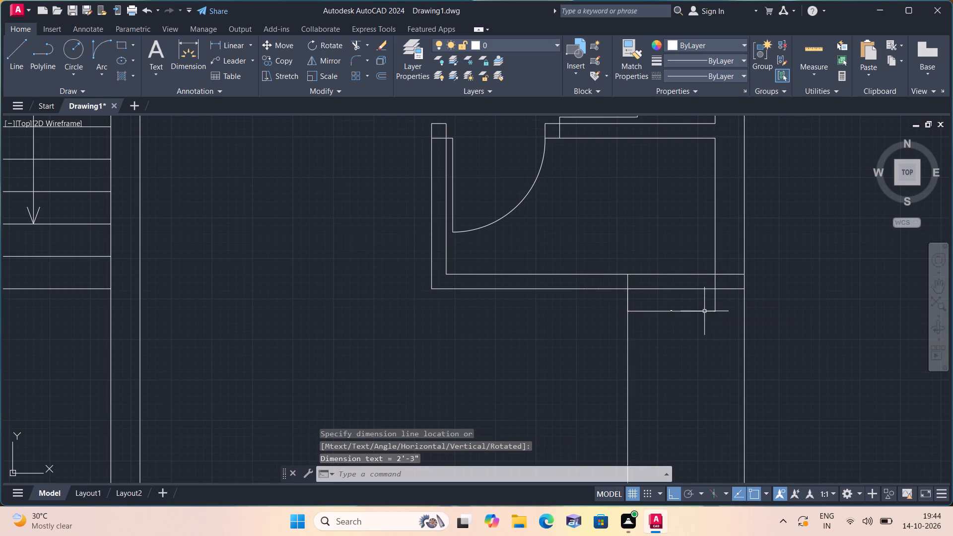
{"action": "scroll", "coordinate": [693, 311], "scroll_direction": "up", "scroll_amount": 4}
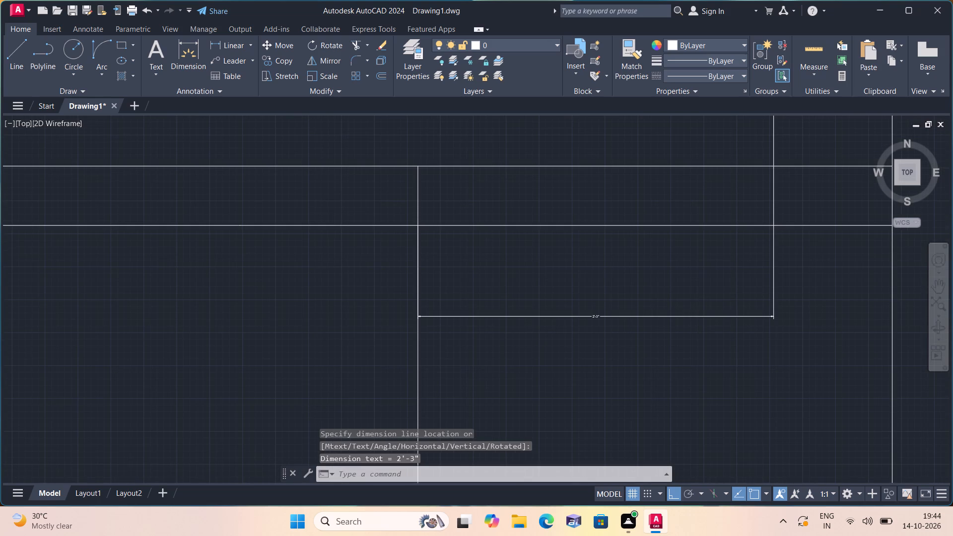
{"action": "scroll", "coordinate": [695, 309], "scroll_direction": "down", "scroll_amount": 3}
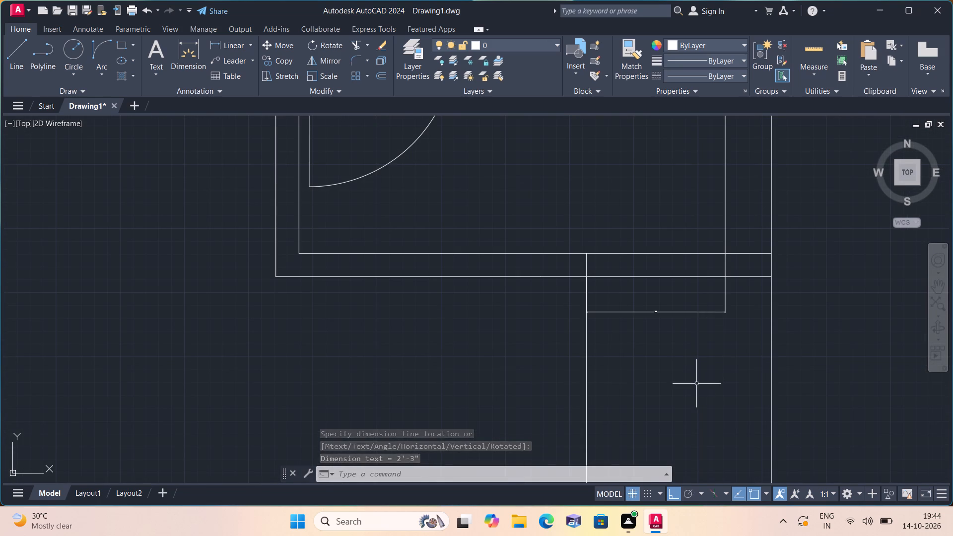
{"action": "key", "text": "space"}
{"action": "scroll", "coordinate": [711, 326], "scroll_direction": "down", "scroll_amount": 2}
{"action": "key", "text": "Escape"}
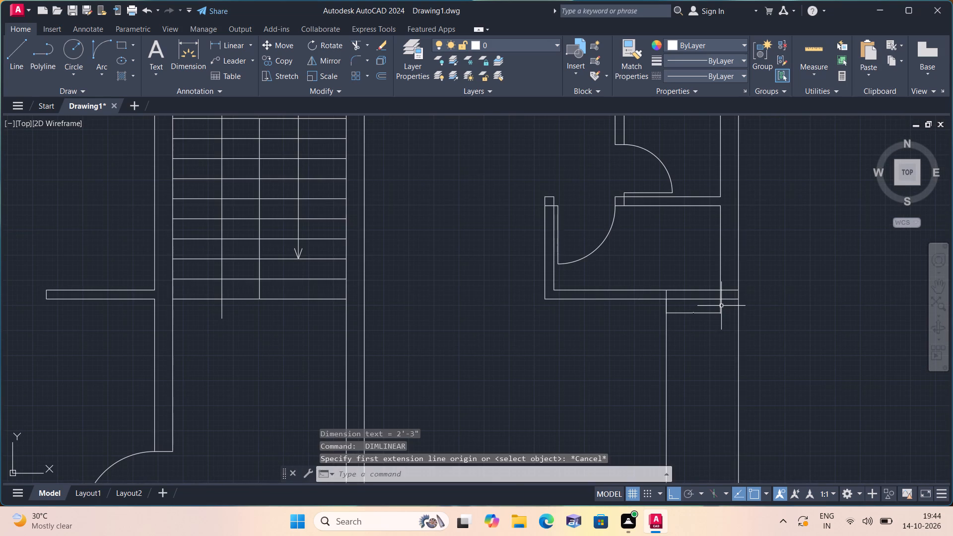
Offset the new partition line 4.5" to the west to form the partition's second face.
{"action": "type", "text": "offset"}
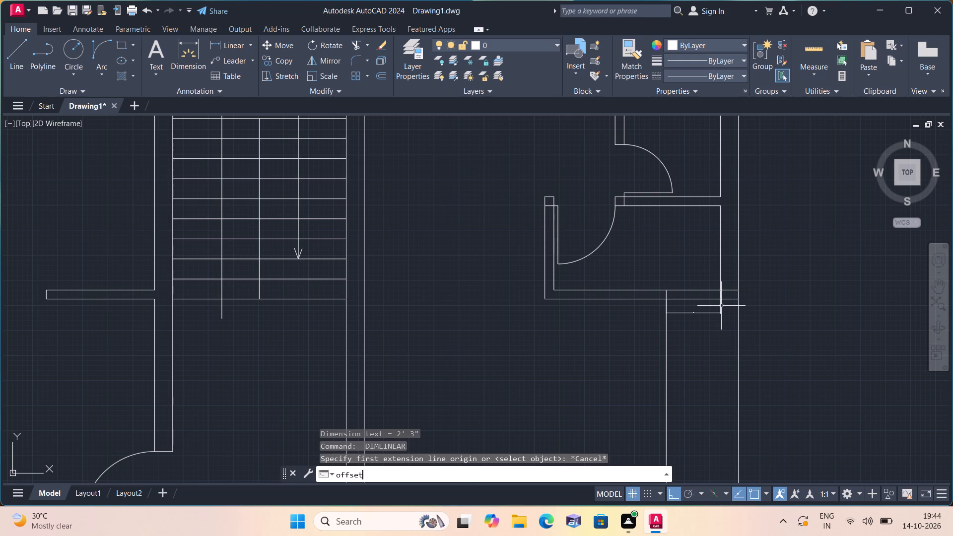
{"action": "key", "text": "space"}
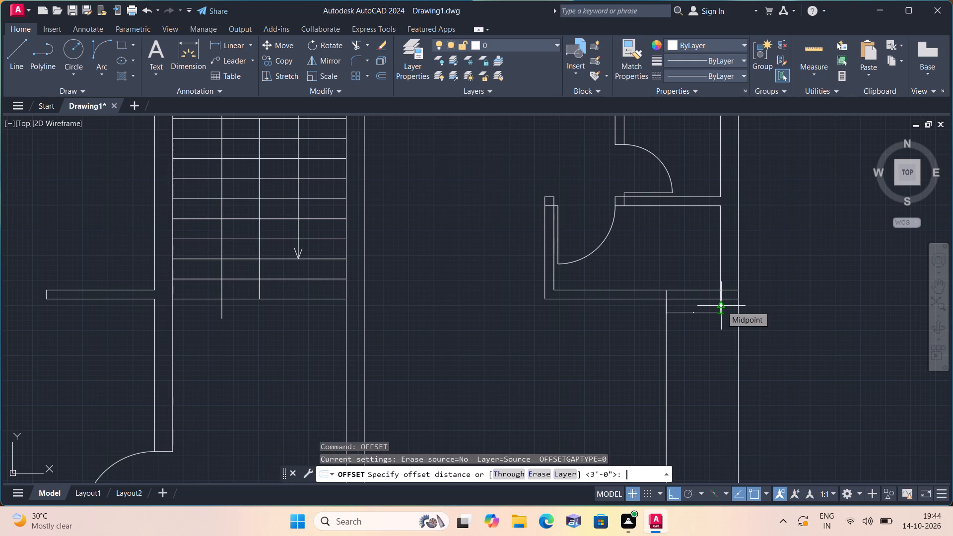
{"action": "type", "text": "4.5\""}
{"action": "key", "text": "space"}
{"action": "scroll", "coordinate": [715, 315], "scroll_direction": "down", "scroll_amount": 1}
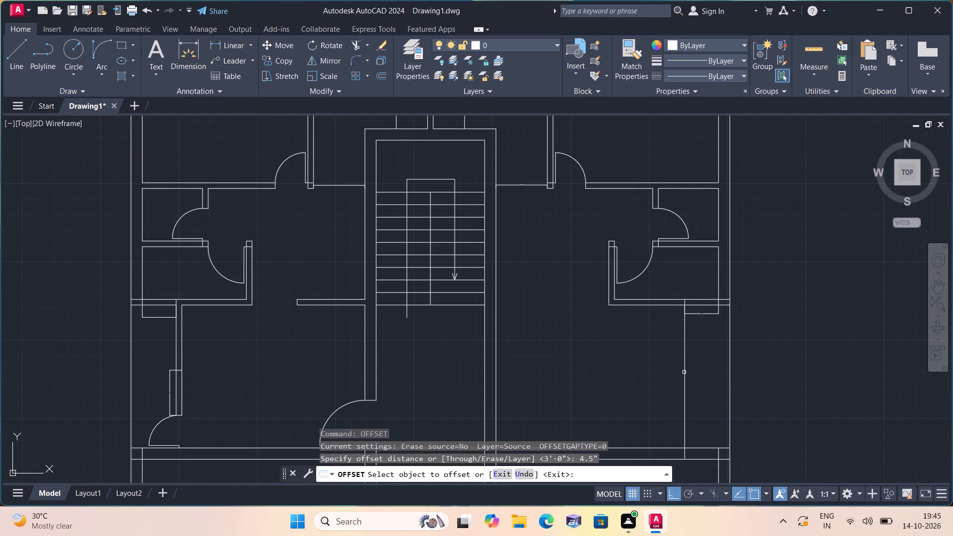
{"action": "left_click", "coordinate": [686, 377]}
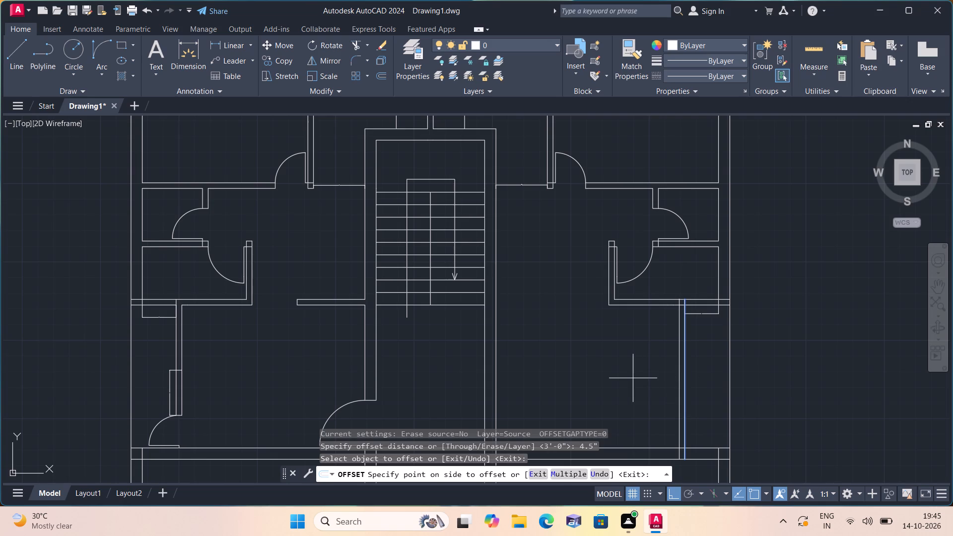
{"action": "left_click", "coordinate": [620, 378]}
{"action": "key", "text": "space"}
Trim the new face's stub inside the small room's south wall and the wall's outer face between the two partition lines.
{"action": "middle_click_drag", "start_coordinate": [615, 378], "coordinate": [590, 355]}
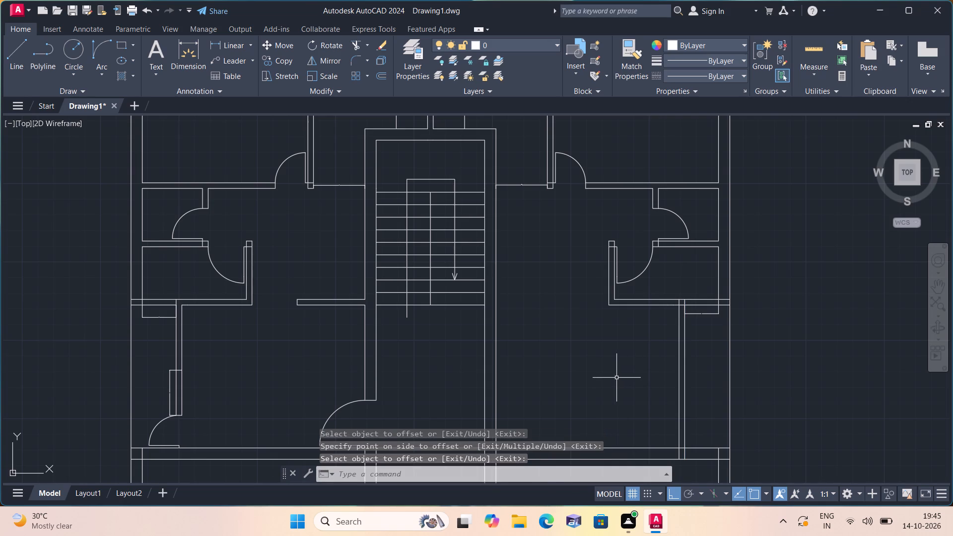
{"action": "middle_click_drag", "start_coordinate": [590, 355], "coordinate": [581, 343]}
{"action": "type", "text": "trim"}
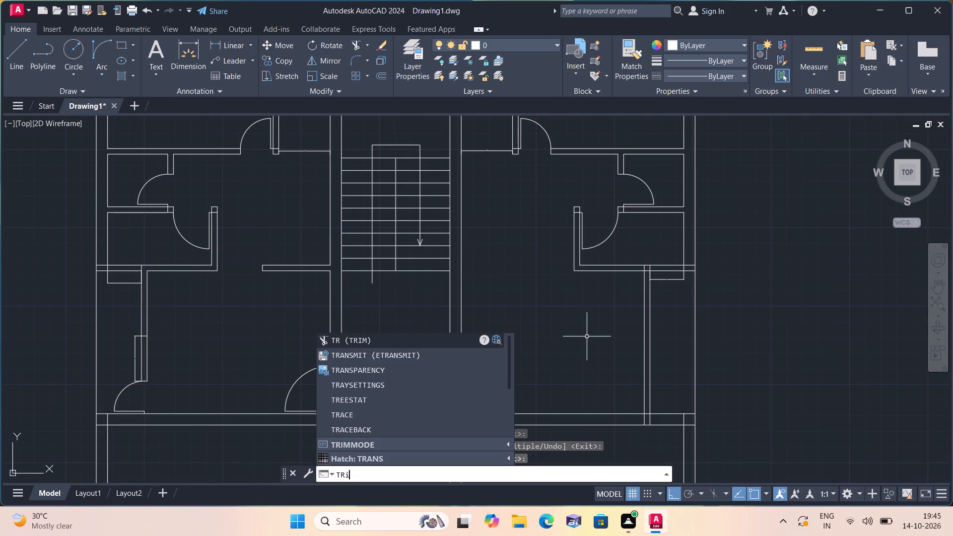
{"action": "key", "text": "space"}
{"action": "scroll", "coordinate": [640, 268], "scroll_direction": "up", "scroll_amount": 1}
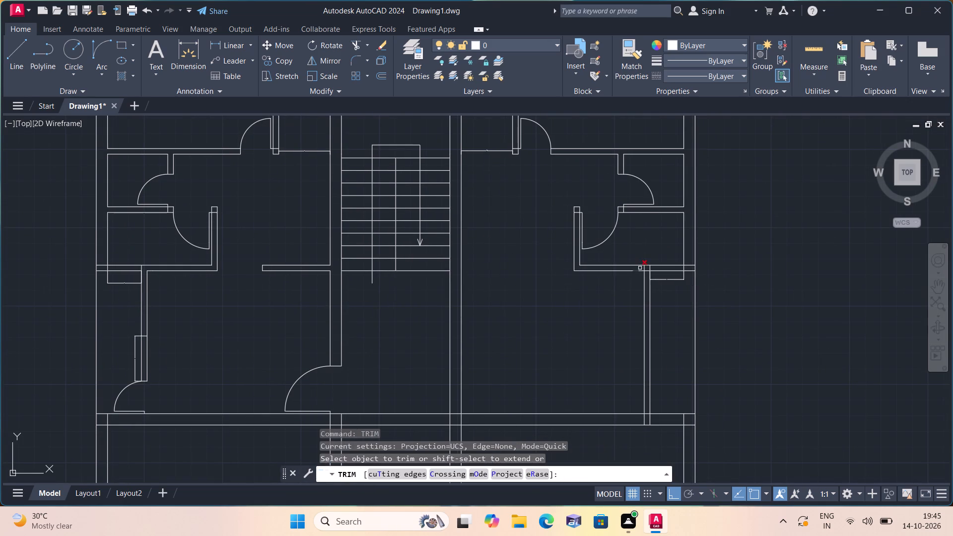
{"action": "scroll", "coordinate": [649, 265], "scroll_direction": "up", "scroll_amount": 1}
{"action": "left_click", "coordinate": [643, 268]}
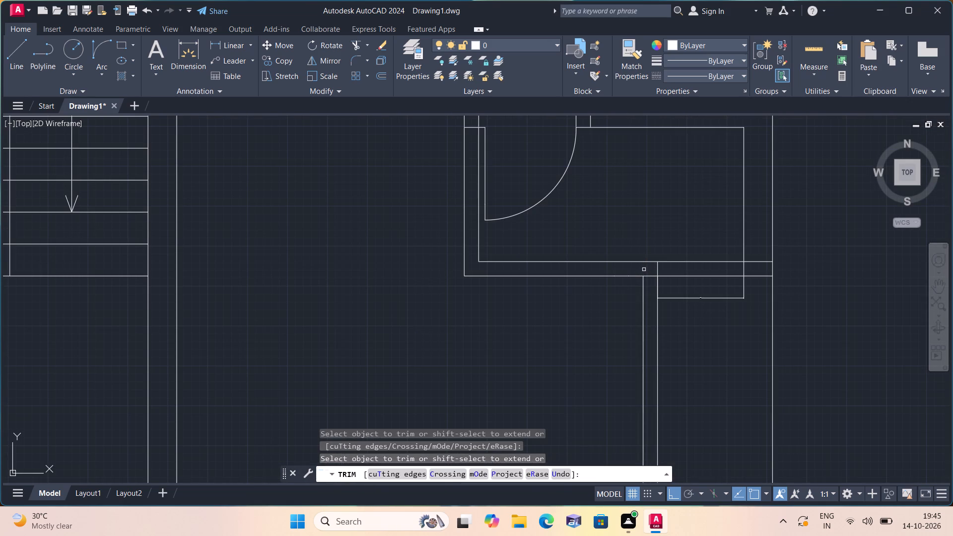
{"action": "left_click", "coordinate": [648, 276]}
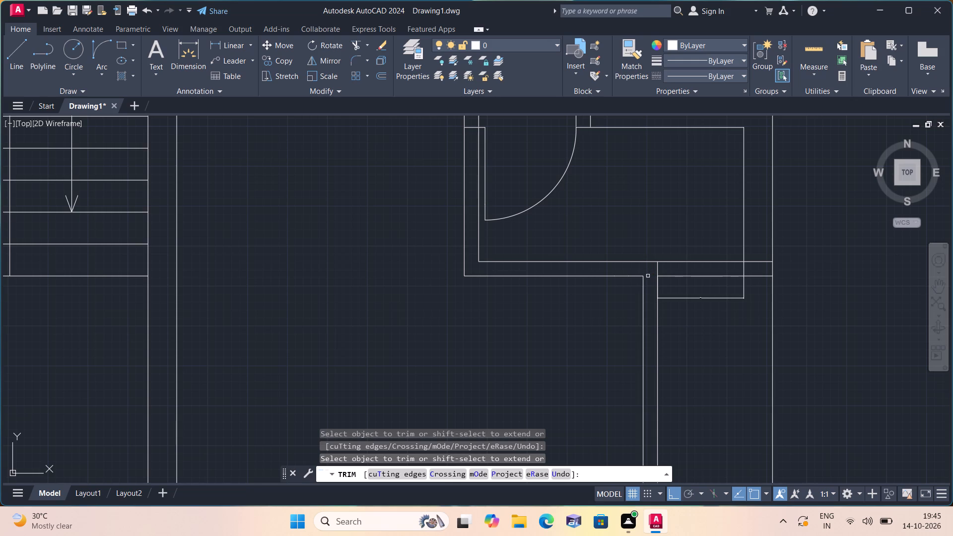
{"action": "middle_click_drag", "start_coordinate": [648, 274], "coordinate": [638, 244]}
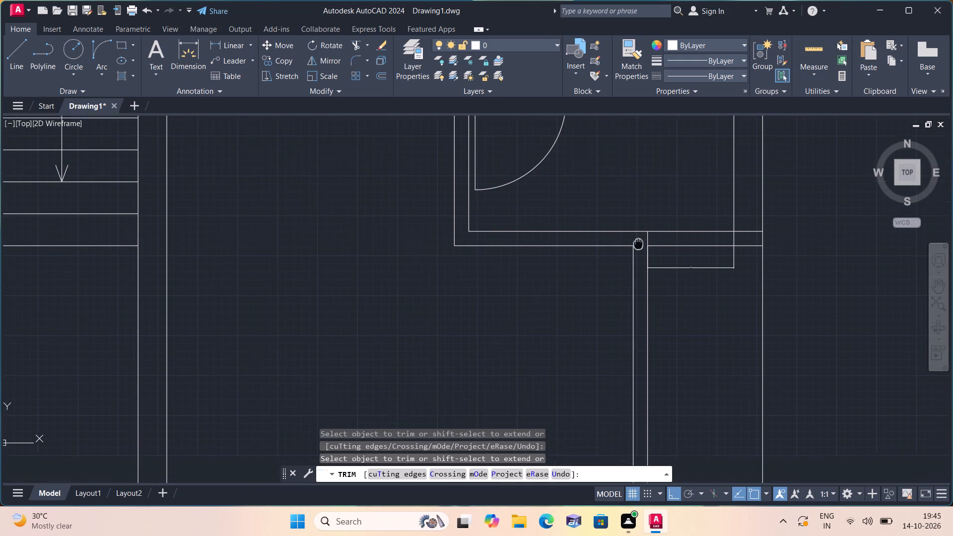
{"action": "key", "text": "Escape"}
From the partition's east face at the long south wall's north face, draw a line 2" north and 2' east.
{"action": "scroll", "coordinate": [649, 287], "scroll_direction": "down", "scroll_amount": 1}
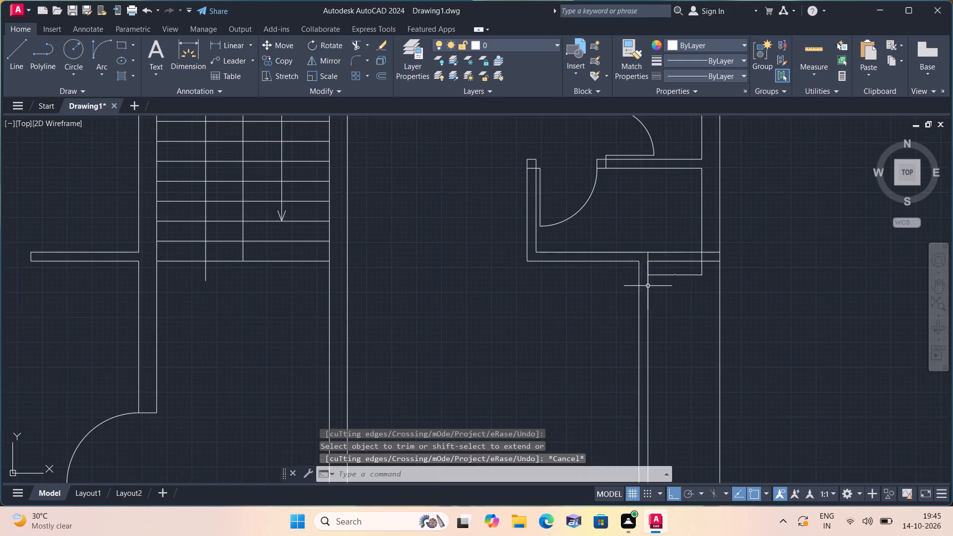
{"action": "middle_click_drag", "start_coordinate": [622, 246], "coordinate": [611, 212]}
{"action": "scroll", "coordinate": [641, 303], "scroll_direction": "down", "scroll_amount": 1}
{"action": "middle_click_drag", "start_coordinate": [636, 300], "coordinate": [604, 214]}
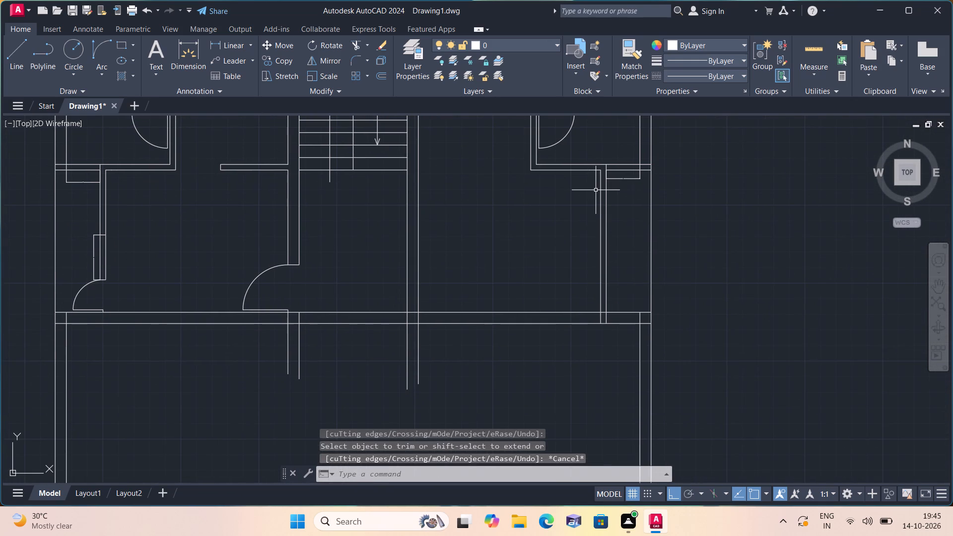
{"action": "middle_click_drag", "start_coordinate": [591, 259], "coordinate": [578, 207]}
{"action": "scroll", "coordinate": [596, 237], "scroll_direction": "up", "scroll_amount": 1}
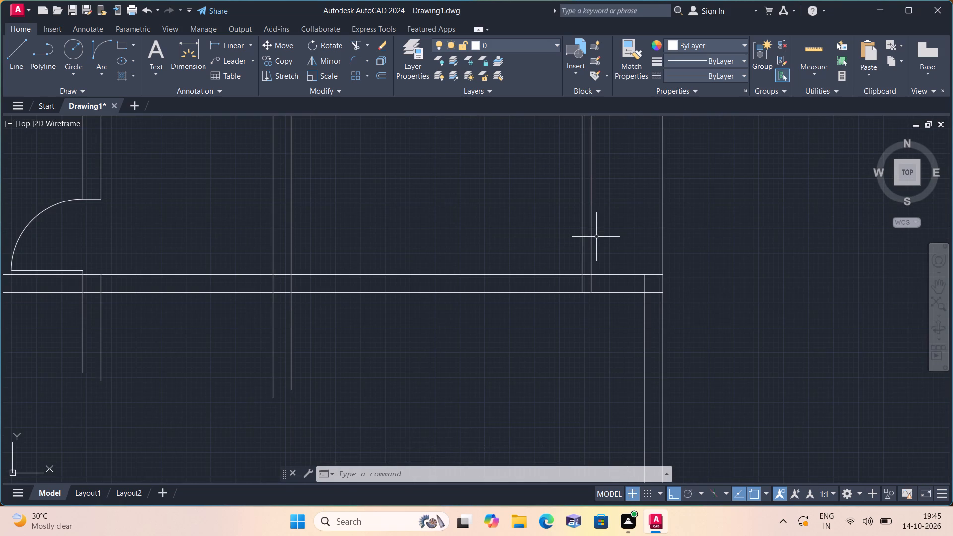
{"action": "key", "text": "l"}
{"action": "scroll", "coordinate": [596, 237], "scroll_direction": "down", "scroll_amount": 2}
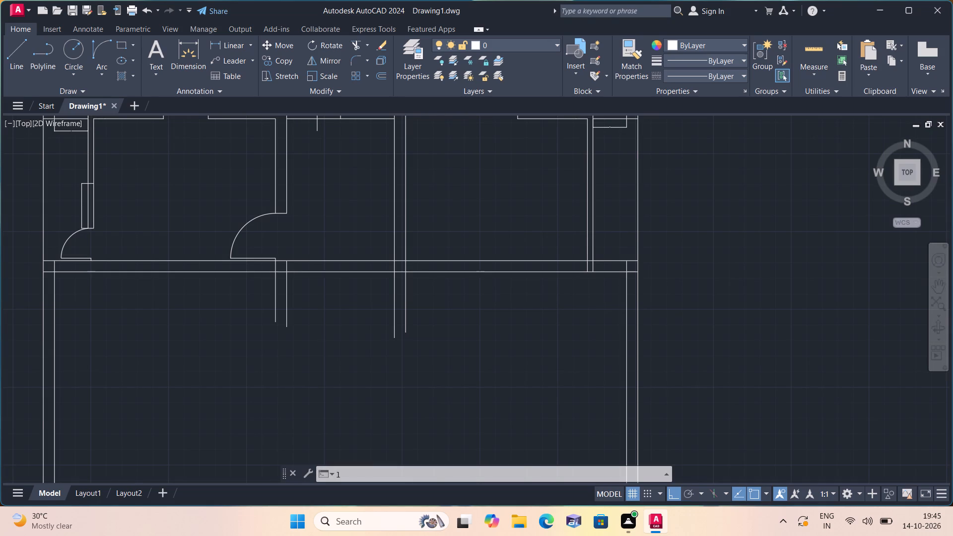
{"action": "scroll", "coordinate": [596, 237], "scroll_direction": "up", "scroll_amount": 1}
{"action": "key", "text": "space"}
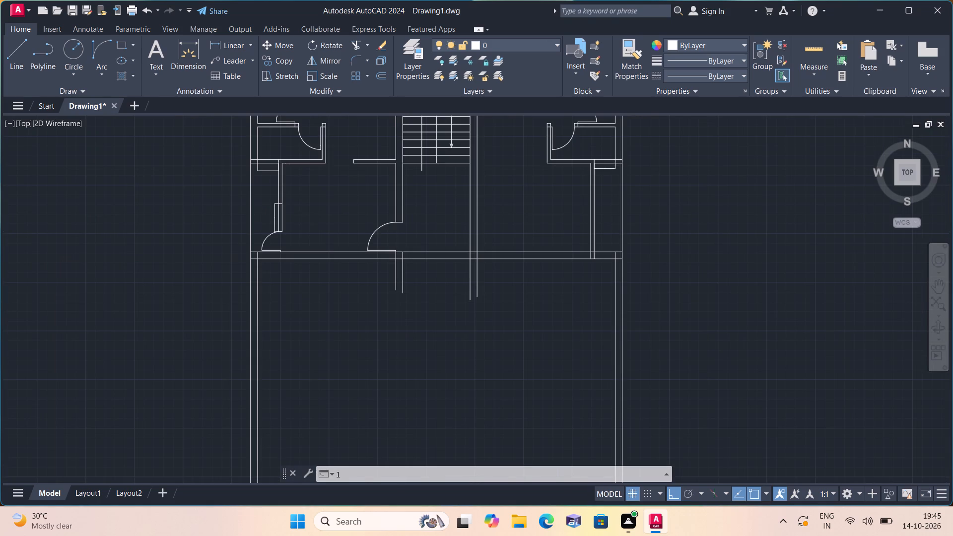
{"action": "scroll", "coordinate": [590, 275], "scroll_direction": "up", "scroll_amount": 2}
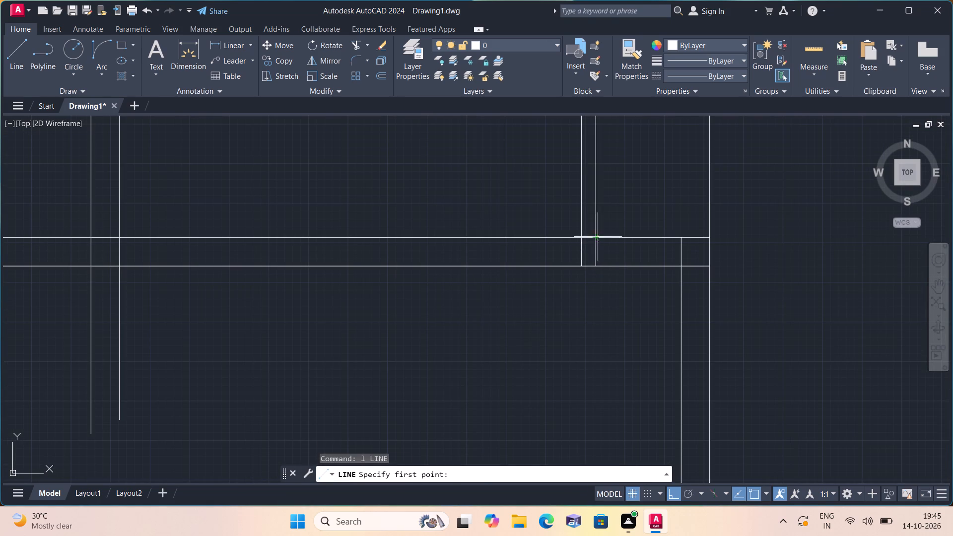
{"action": "left_click", "coordinate": [598, 237]}
{"action": "key", "text": "2"}
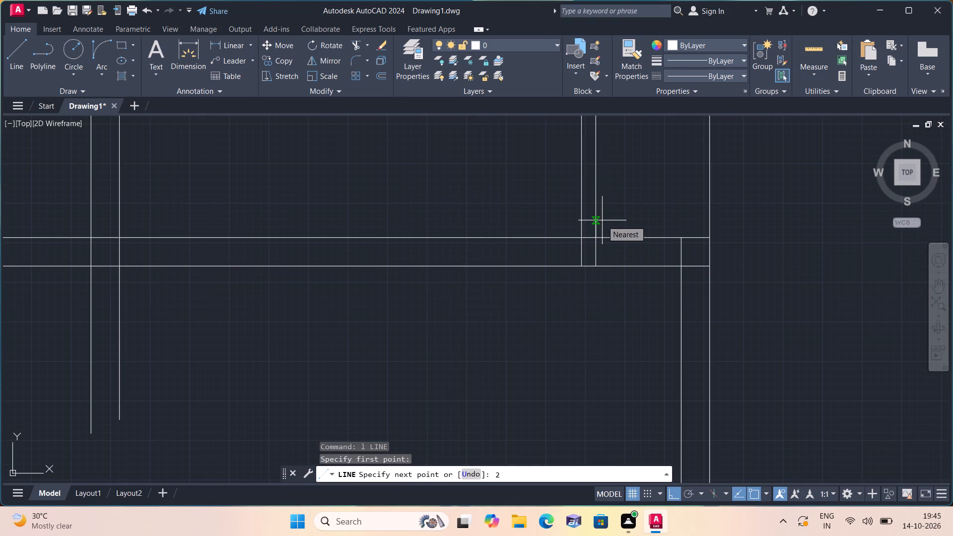
{"action": "key", "text": "shift+quotedbl"}
{"action": "key", "text": "space"}
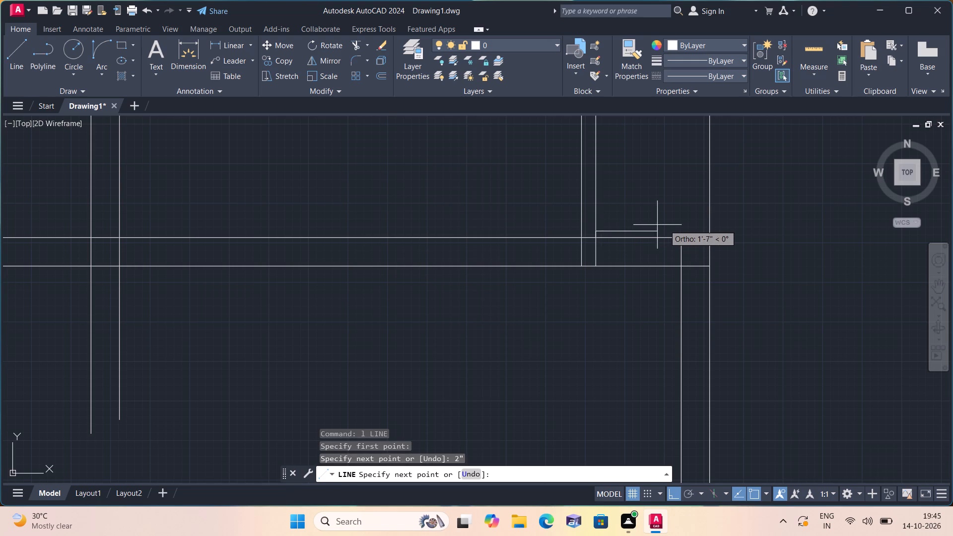
{"action": "type", "text": "2'"}
{"action": "key", "text": "space"}
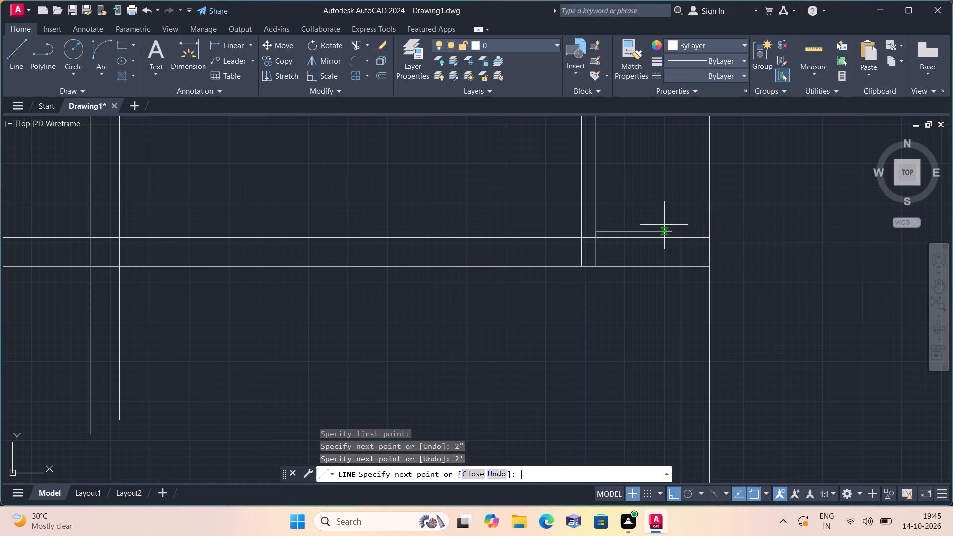
{"action": "key", "text": "Escape"}
{"action": "scroll", "coordinate": [611, 238], "scroll_direction": "up", "scroll_amount": 2}
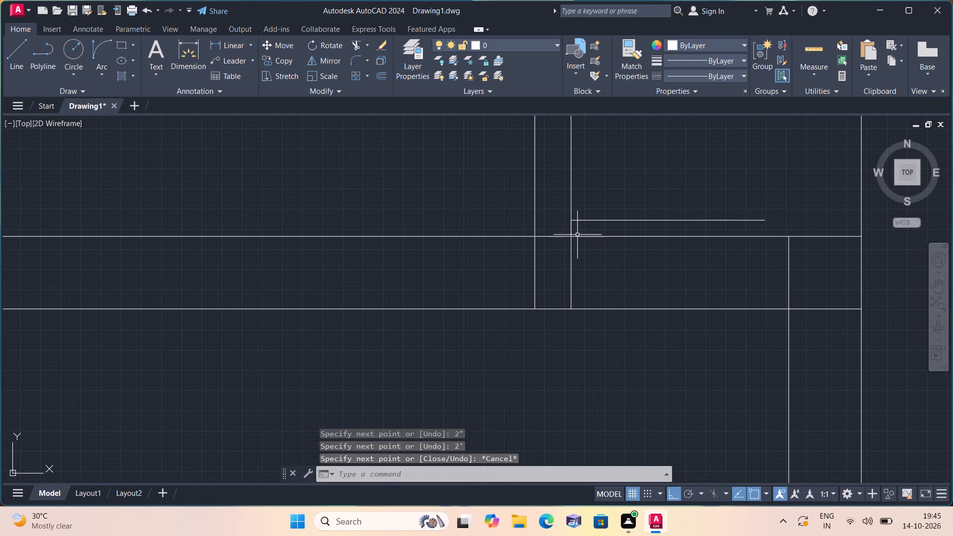
Erase the short 2" construction line on the partition's east face beside the door leaf.
{"action": "left_click", "coordinate": [573, 232]}
{"action": "key", "text": "Delete"}
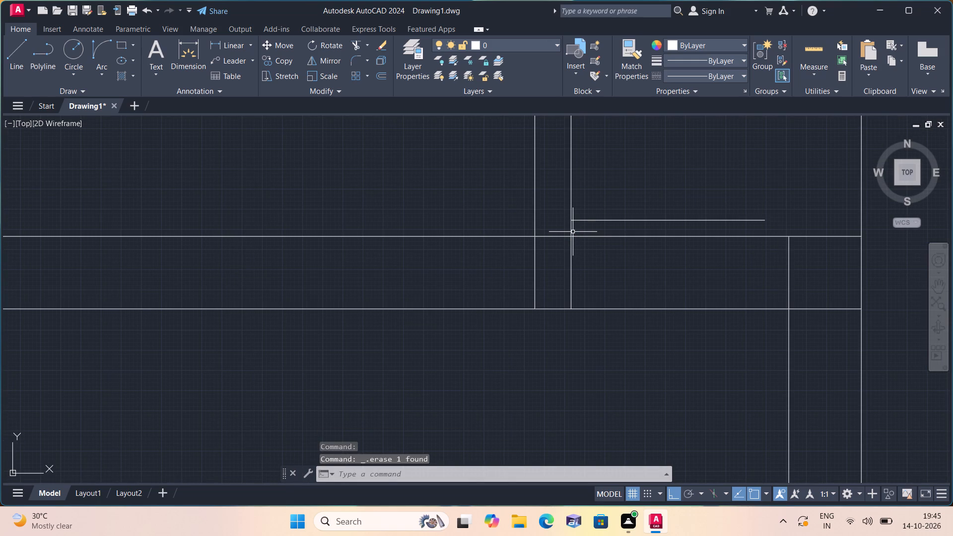
From the door leaf's west end, draw a line 2' north and across to the partition's west face.
{"action": "key", "text": "l"}
{"action": "key", "text": "space"}
{"action": "left_click", "coordinate": [572, 218]}
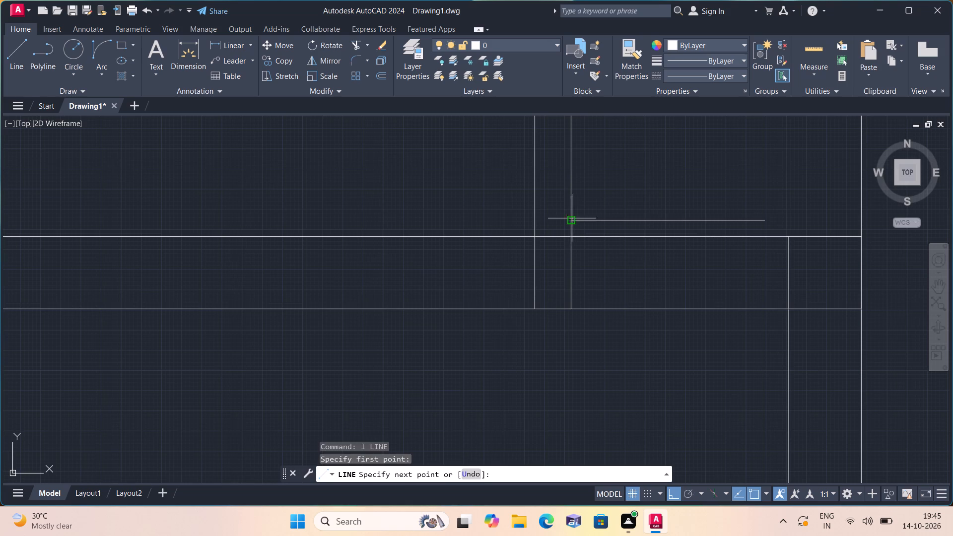
{"action": "scroll", "coordinate": [579, 183], "scroll_direction": "down", "scroll_amount": 1}
{"action": "middle_click_drag", "start_coordinate": [579, 183], "coordinate": [603, 289]}
{"action": "type", "text": "2'"}
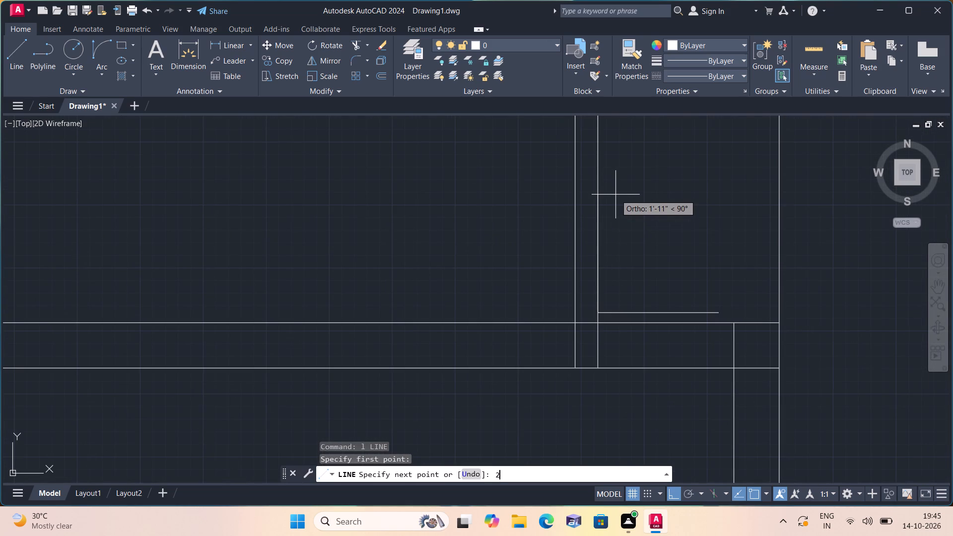
{"action": "key", "text": "space"}
{"action": "left_click", "coordinate": [576, 195]}
{"action": "key", "text": "space"}
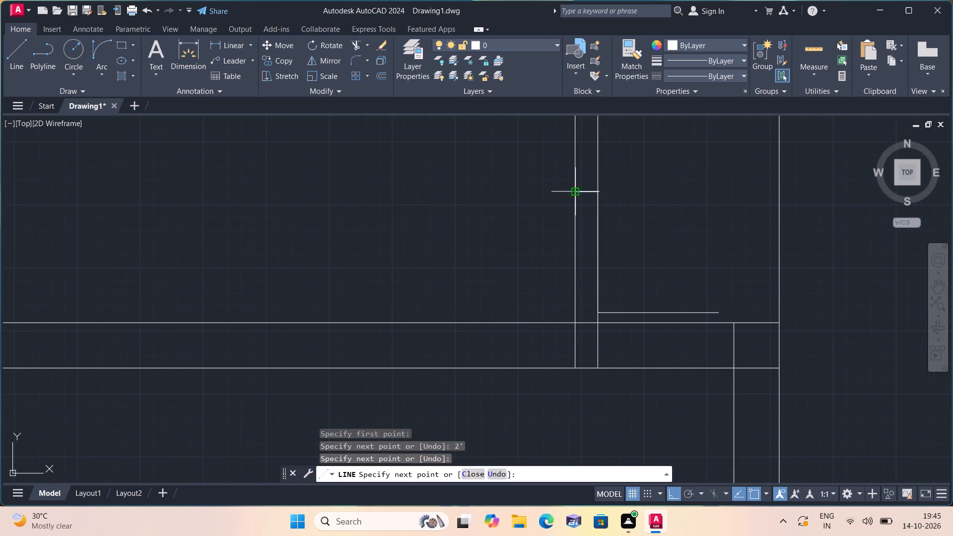
Trim both partition faces between the new jamb line and the long south wall to open the doorway.
{"action": "type", "text": "trim"}
{"action": "key", "text": "space"}
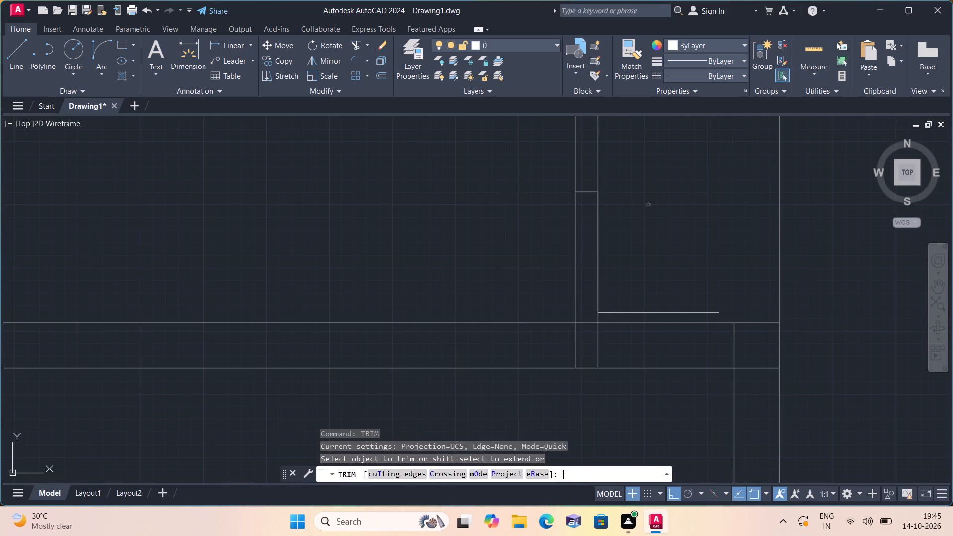
{"action": "left_click_drag", "start_coordinate": [647, 206], "coordinate": [517, 289]}
{"action": "key", "text": "Escape"}
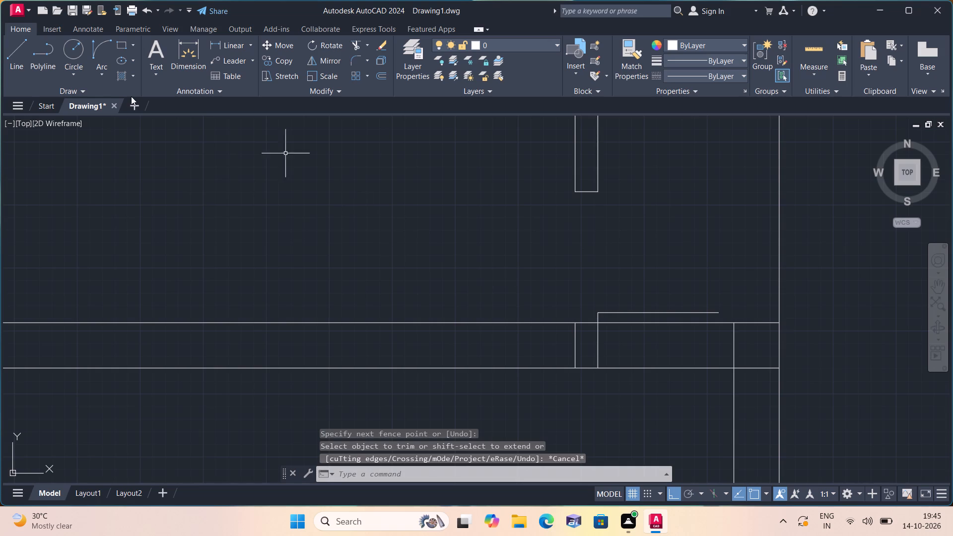
Draw the door swing as a Start, End, Direction arc from the leaf's east end to the jamb's east corner.
{"action": "left_click", "coordinate": [100, 71]}
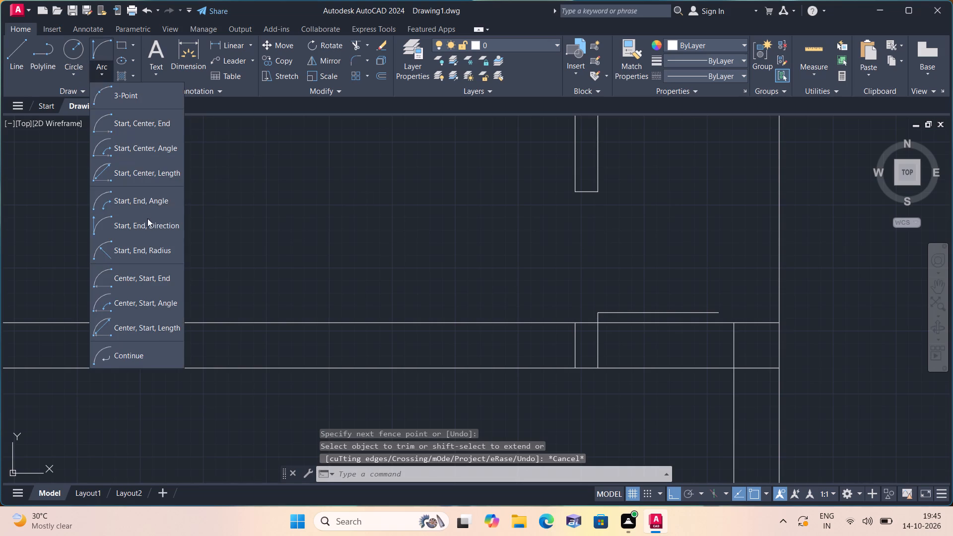
{"action": "left_click", "coordinate": [151, 221]}
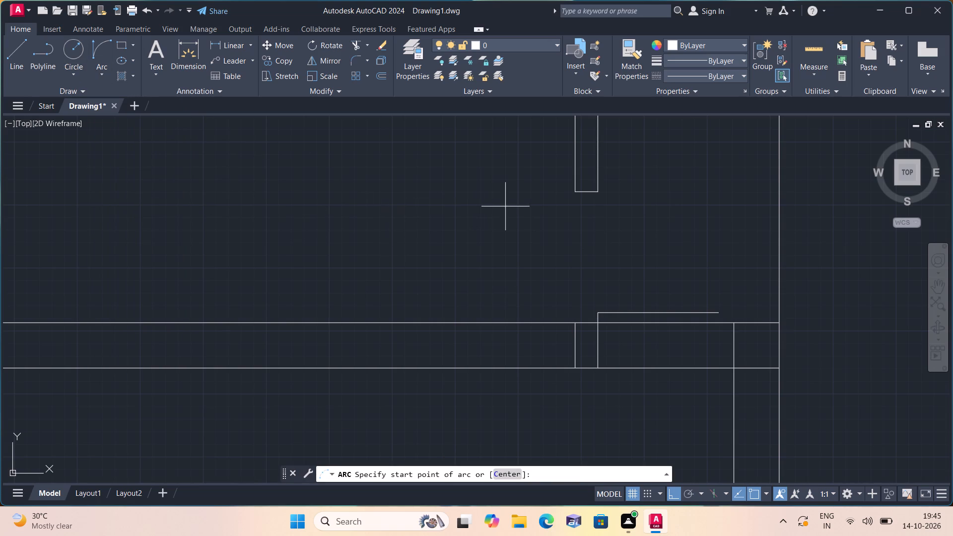
{"action": "left_click", "coordinate": [718, 313]}
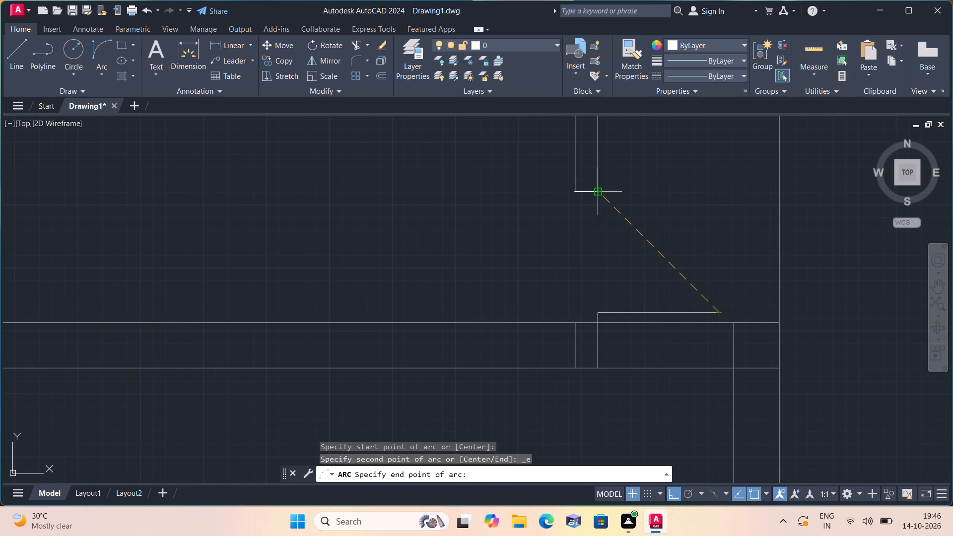
{"action": "left_click", "coordinate": [599, 193]}
{"action": "left_click", "coordinate": [638, 188]}
From the jamb's east corner, draw a line 3' north and across to the partition's west face.
{"action": "scroll", "coordinate": [627, 191], "scroll_direction": "down", "scroll_amount": 2}
{"action": "middle_click_drag", "start_coordinate": [583, 176], "coordinate": [576, 252]}
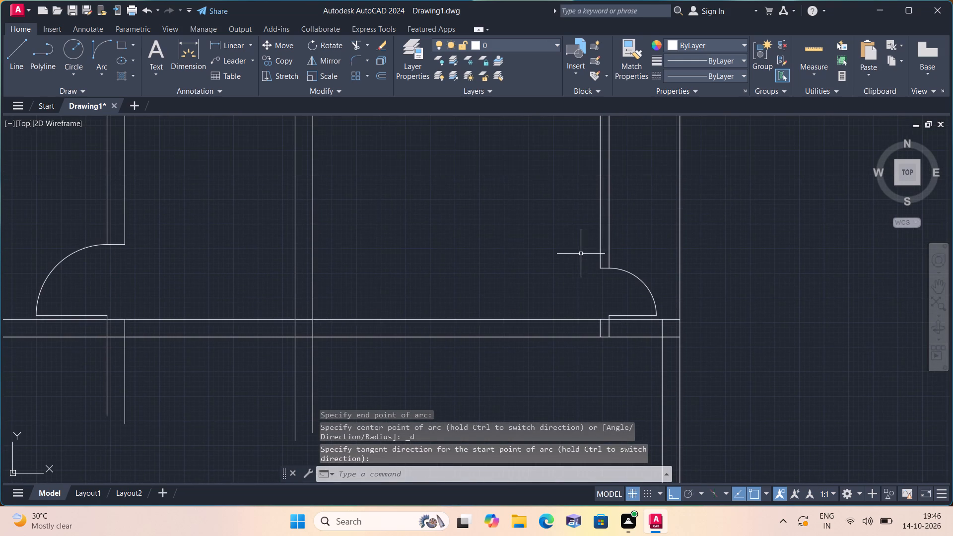
{"action": "key", "text": "l"}
{"action": "key", "text": "space"}
{"action": "scroll", "coordinate": [612, 264], "scroll_direction": "up", "scroll_amount": 1}
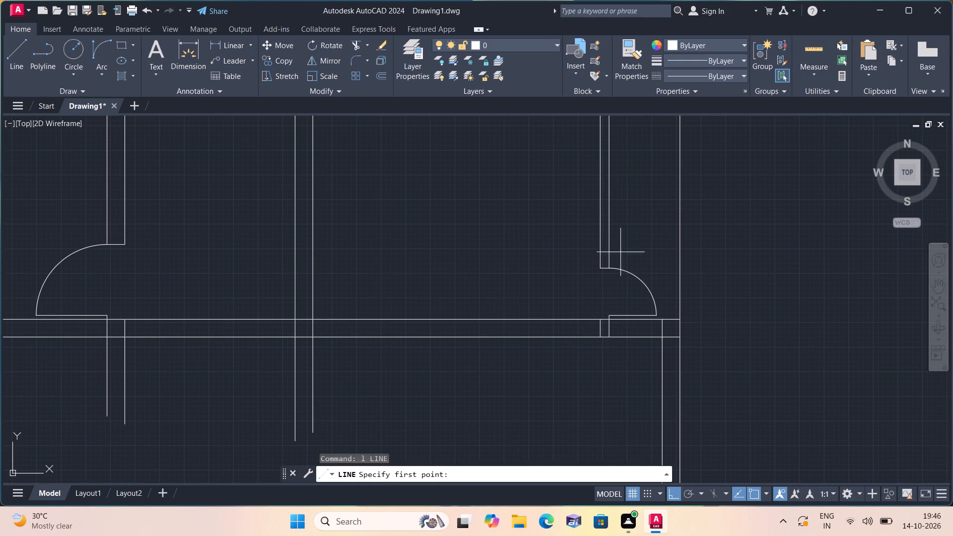
{"action": "left_click", "coordinate": [608, 269]}
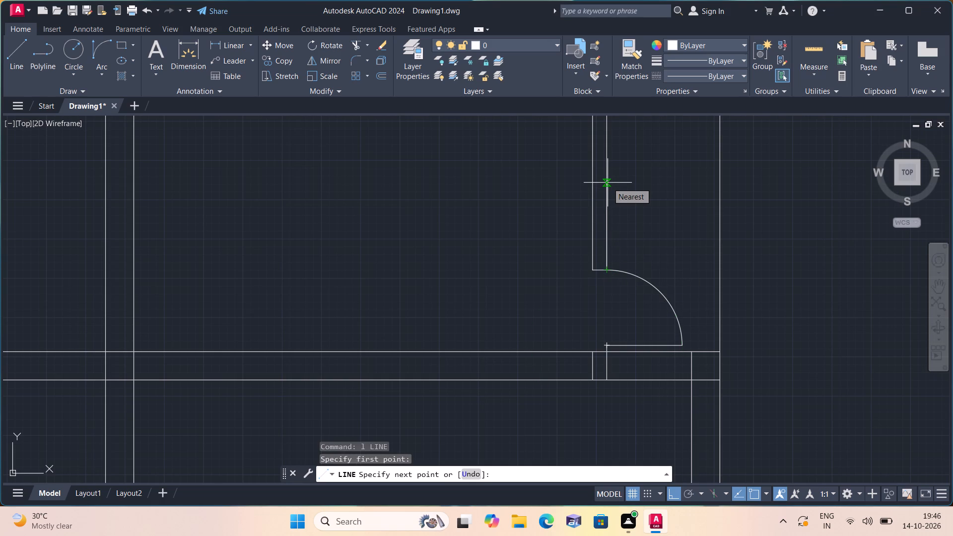
{"action": "type", "text": "3'"}
{"action": "key", "text": "space"}
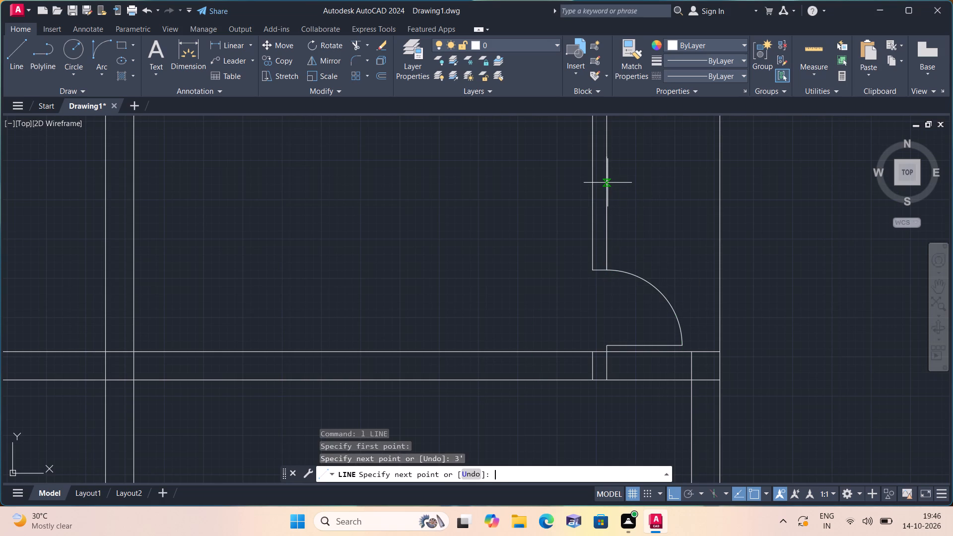
{"action": "scroll", "coordinate": [597, 185], "scroll_direction": "up", "scroll_amount": 1}
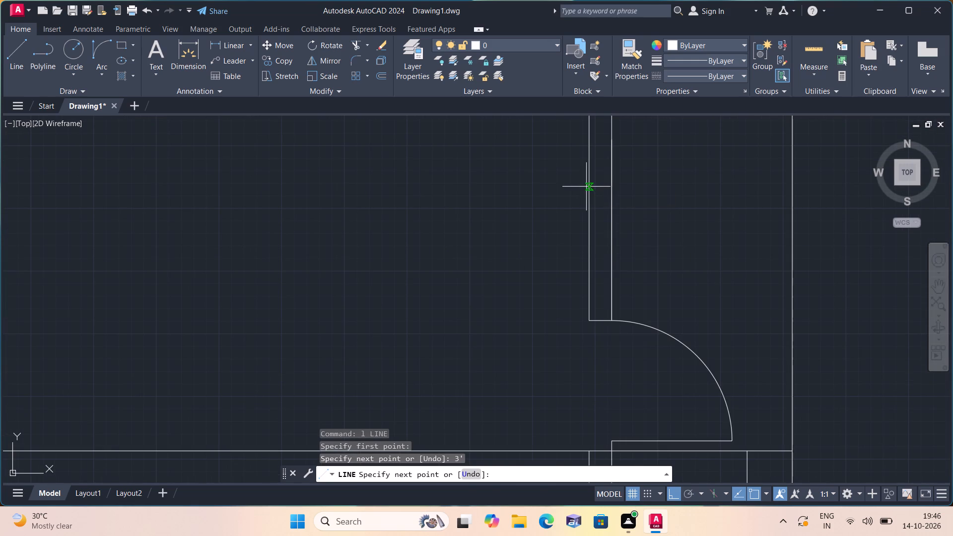
{"action": "scroll", "coordinate": [582, 165], "scroll_direction": "down", "scroll_amount": 1}
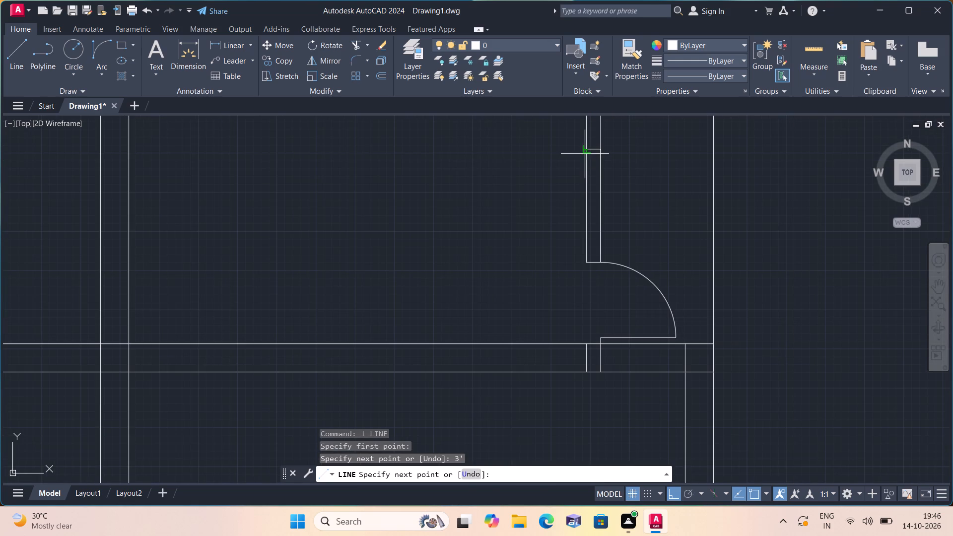
{"action": "left_click", "coordinate": [587, 151]}
{"action": "key", "text": "space"}
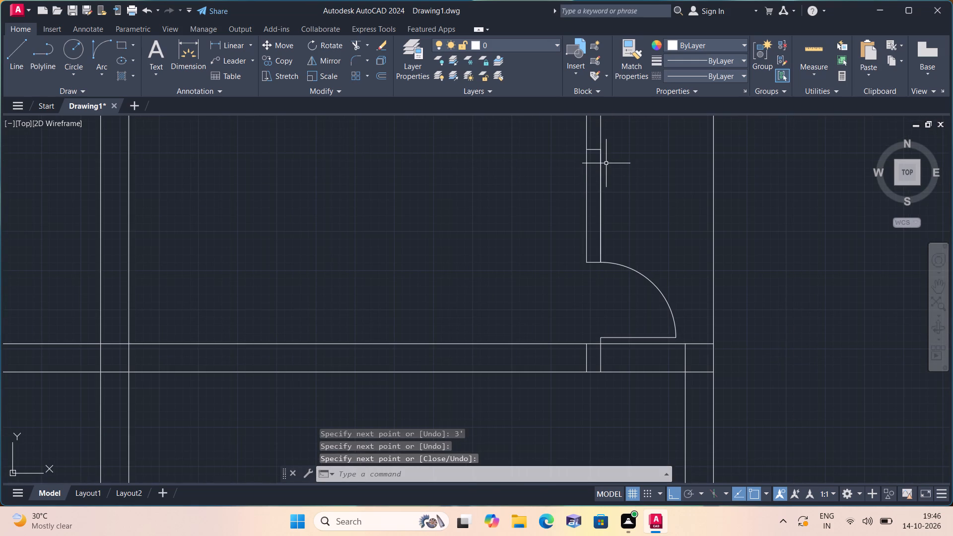
Erase the 3' construction line lying along the partition's east face.
{"action": "left_click", "coordinate": [600, 158]}
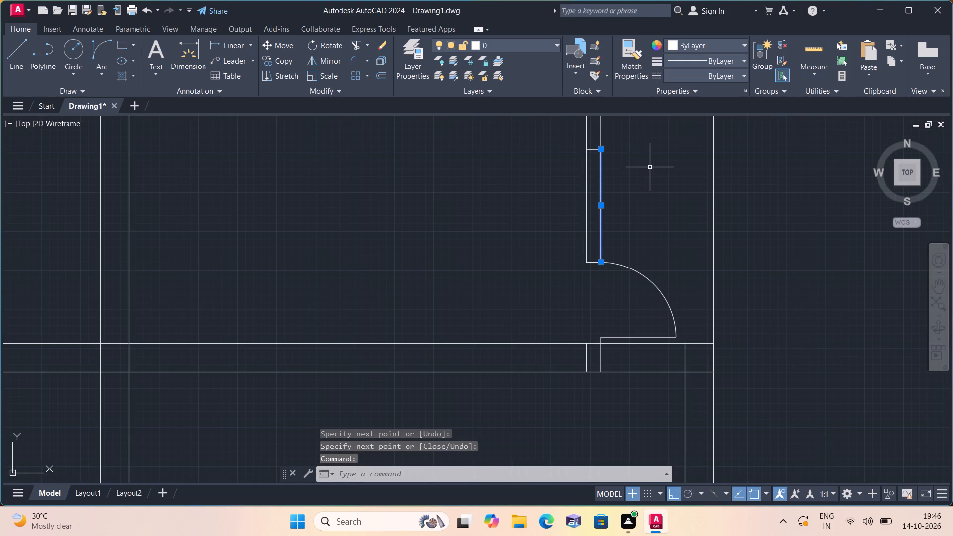
{"action": "key", "text": "Delete"}
Add a vertical linear dimension just east of the partition, from the new cross line to the door jamb.
{"action": "left_click", "coordinate": [236, 46]}
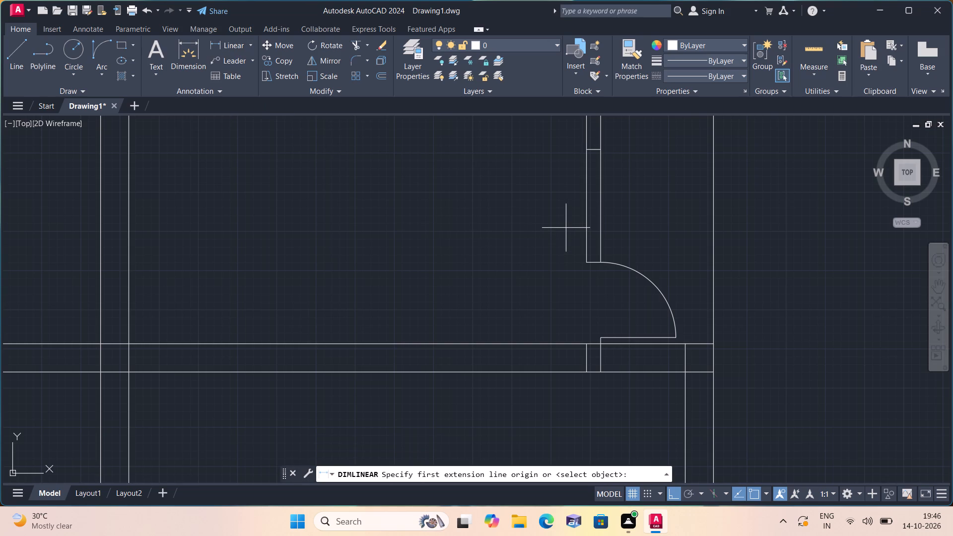
{"action": "left_click", "coordinate": [600, 152]}
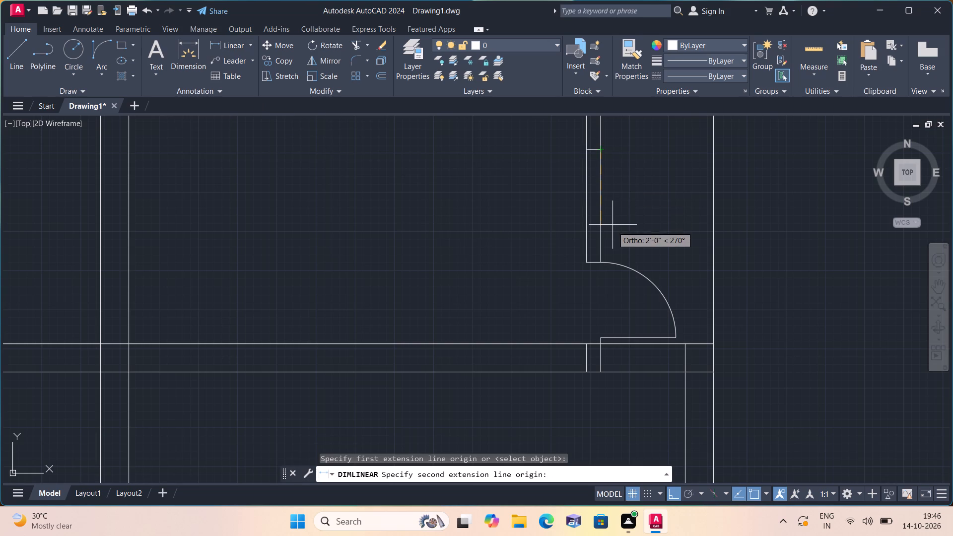
{"action": "left_click", "coordinate": [600, 263]}
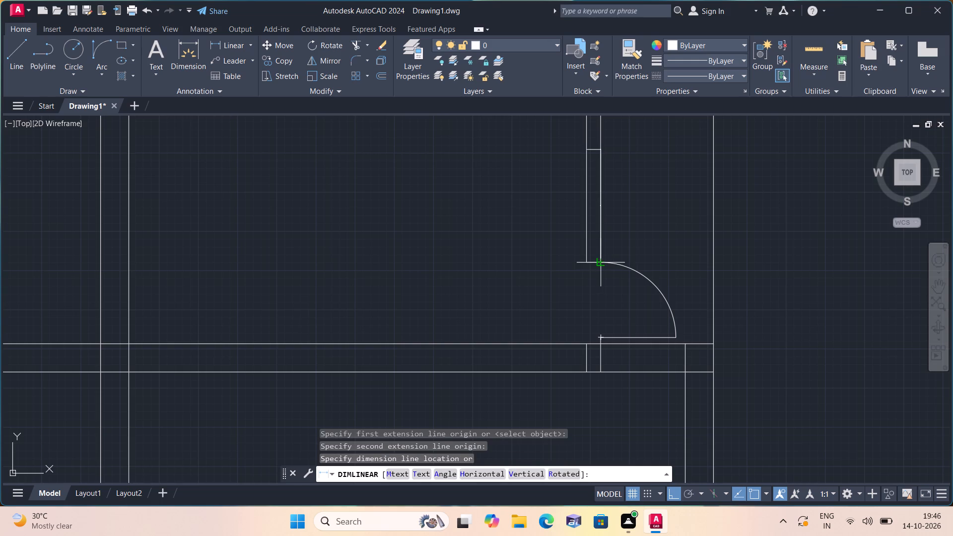
{"action": "left_click", "coordinate": [614, 258]}
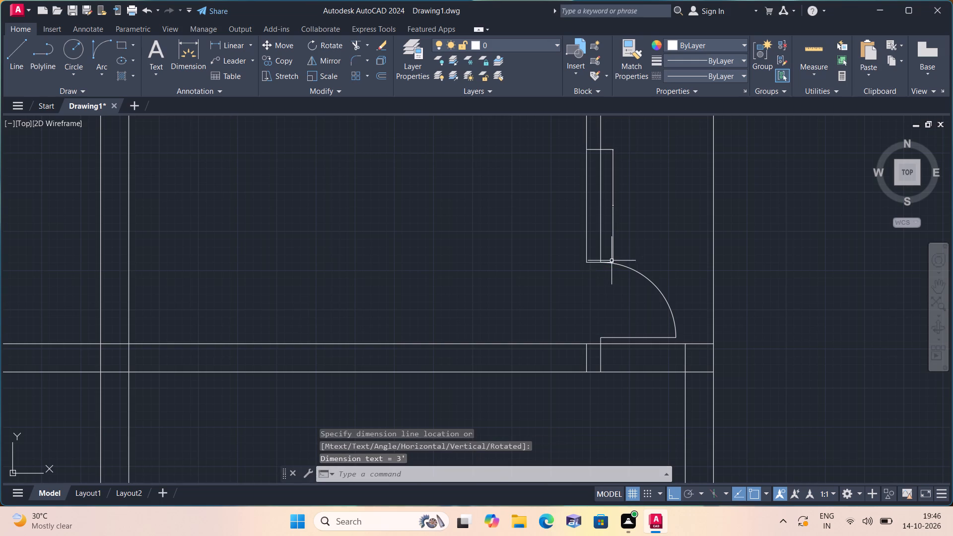
Trim the four staircase wall lines that extend south beyond the long south wall.
{"action": "scroll", "coordinate": [612, 259], "scroll_direction": "down", "scroll_amount": 2}
{"action": "middle_click_drag", "start_coordinate": [574, 253], "coordinate": [658, 306]}
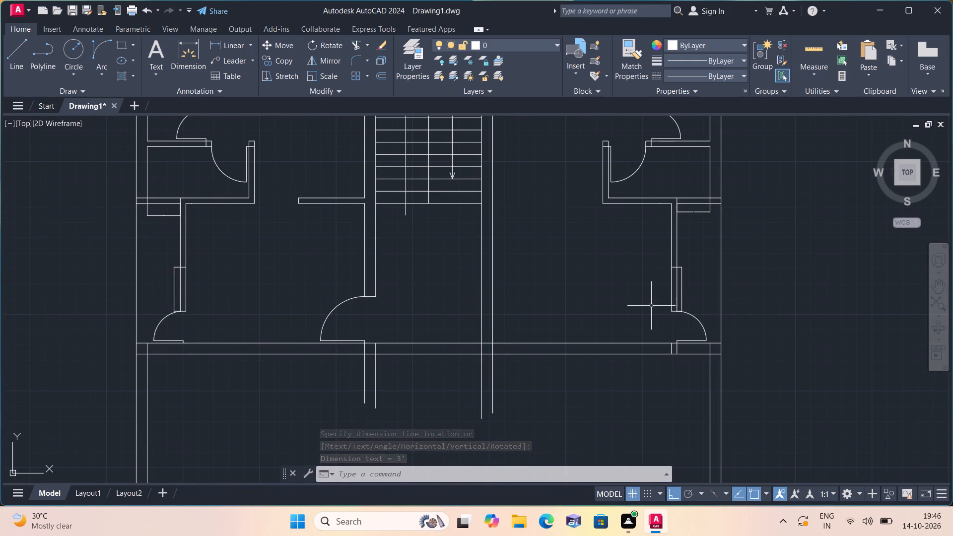
{"action": "middle_click_drag", "start_coordinate": [649, 305], "coordinate": [654, 223]}
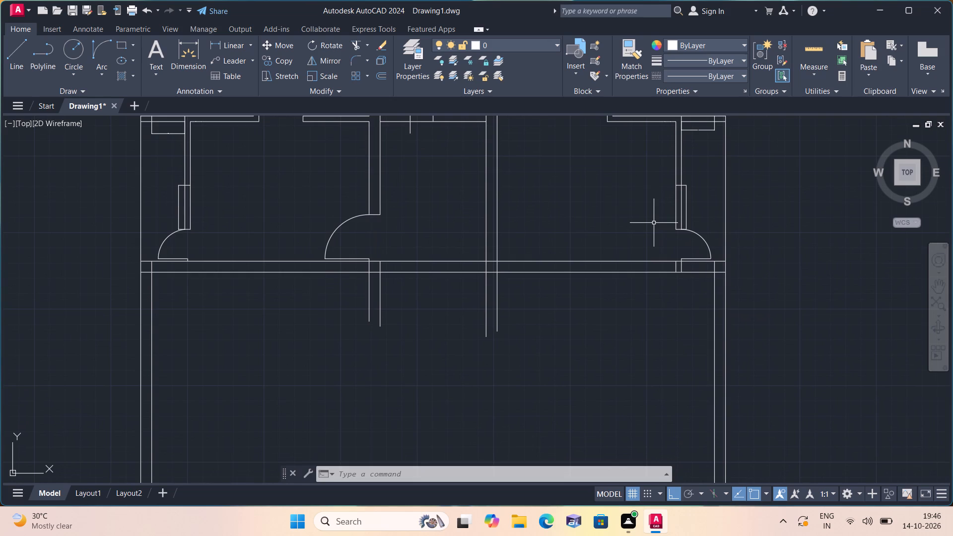
{"action": "type", "text": "trim"}
{"action": "key", "text": "space"}
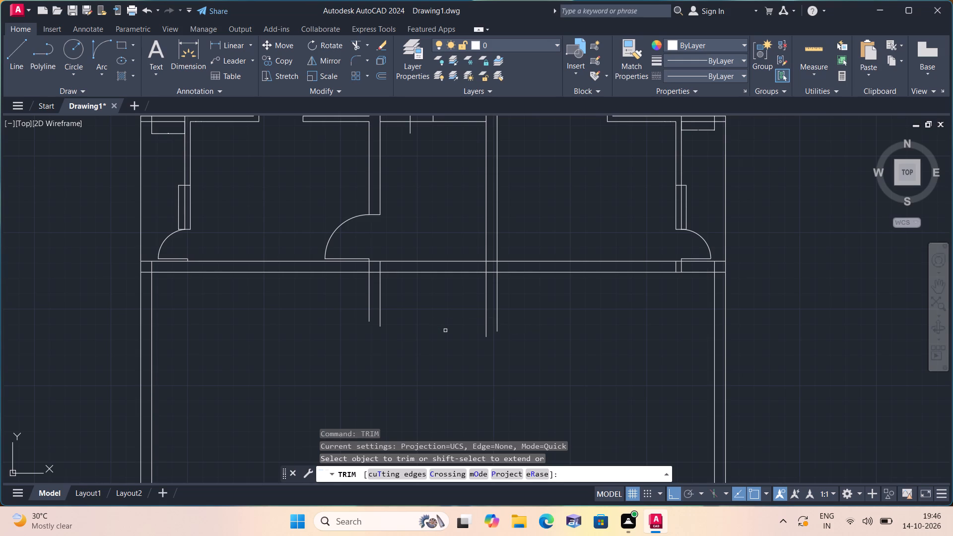
{"action": "left_click", "coordinate": [423, 313]}
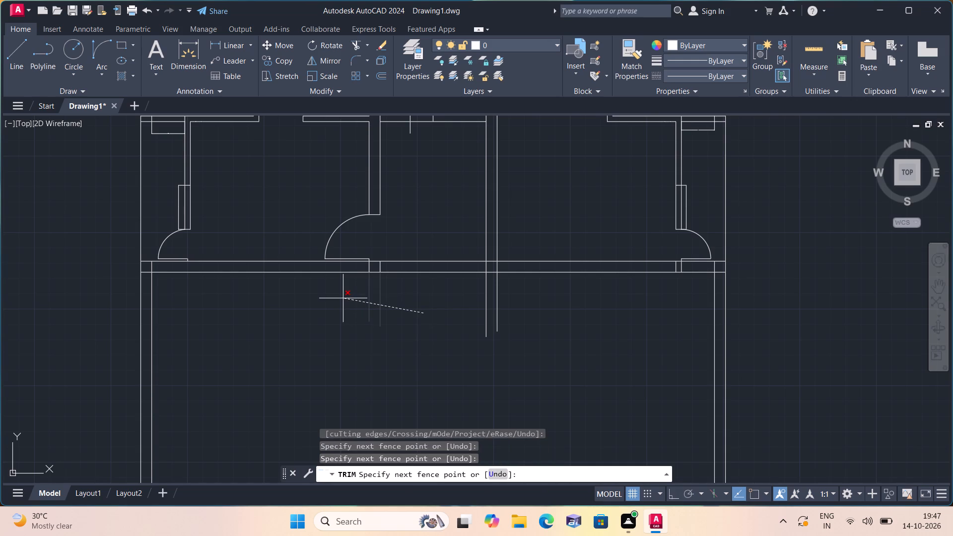
{"action": "left_click", "coordinate": [343, 298]}
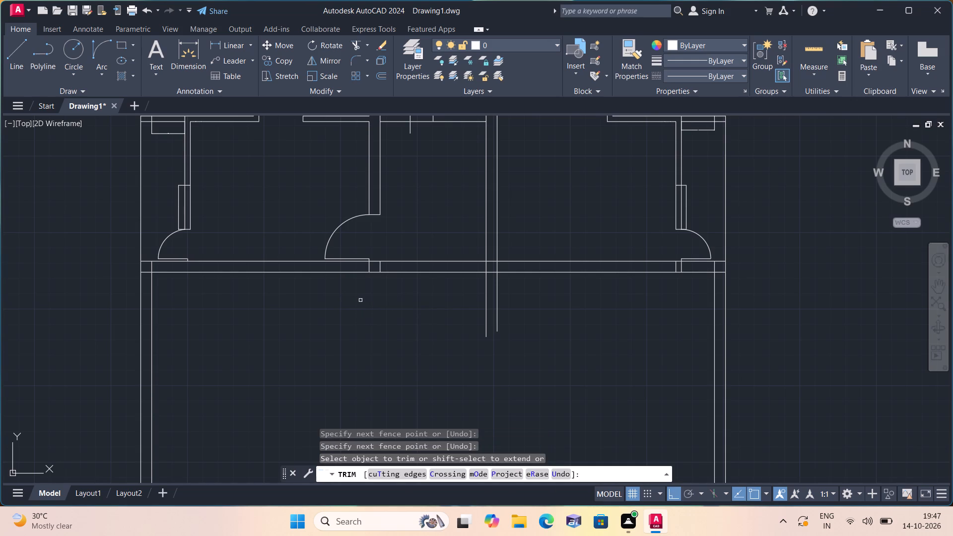
{"action": "scroll", "coordinate": [364, 303], "scroll_direction": "down", "scroll_amount": 1}
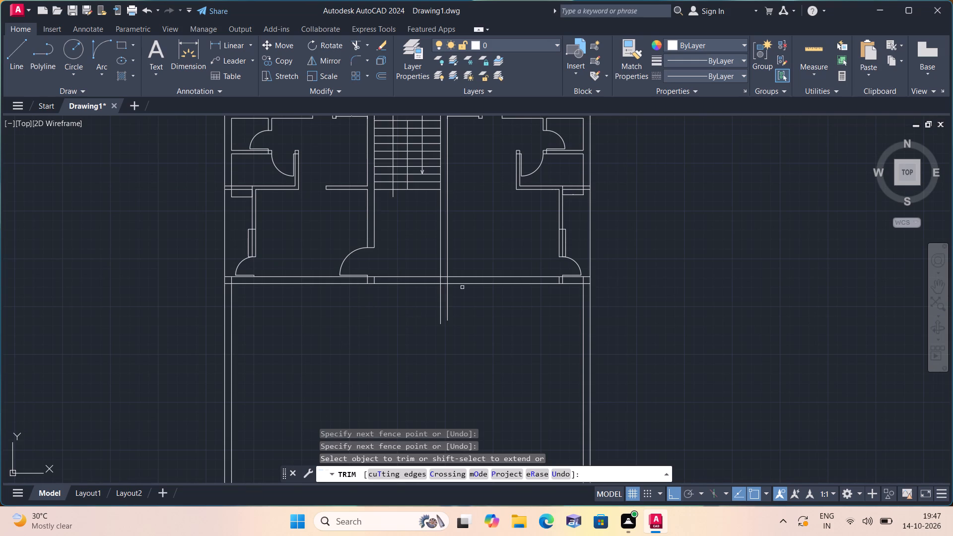
{"action": "left_click", "coordinate": [462, 287]}
{"action": "left_click", "coordinate": [394, 300]}
Trim the south-east partition's two face lines inside the thickness of the long south wall.
{"action": "middle_click_drag", "start_coordinate": [480, 313], "coordinate": [458, 327]}
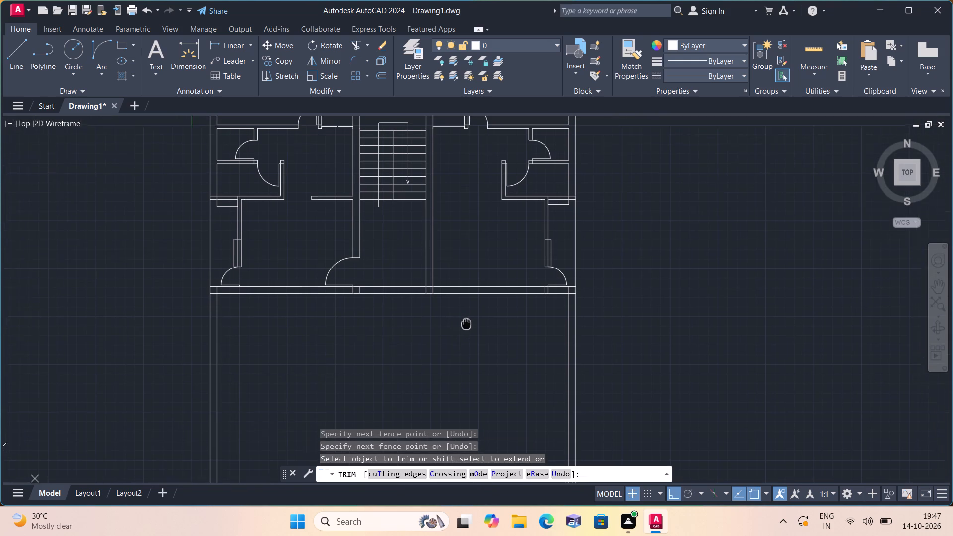
{"action": "middle_click_drag", "start_coordinate": [458, 327], "coordinate": [457, 328]}
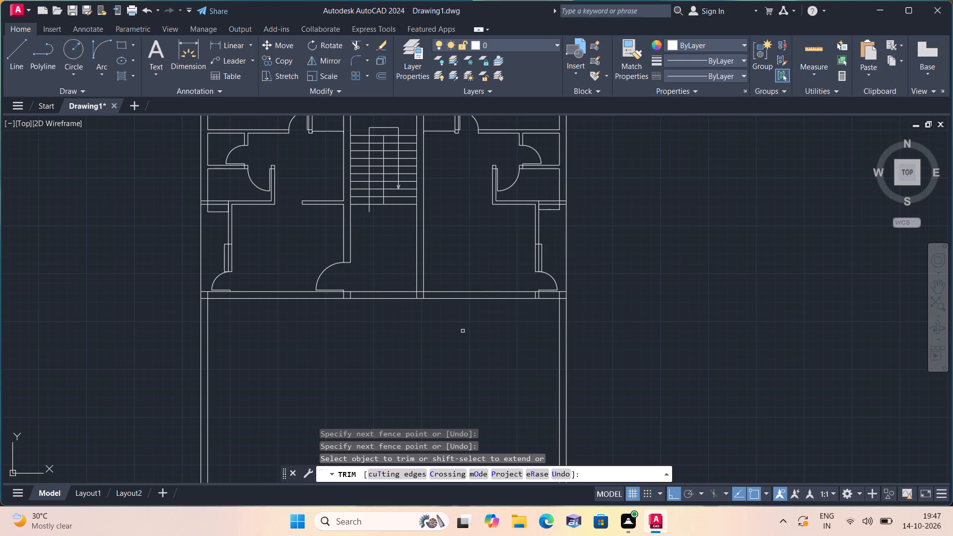
{"action": "scroll", "coordinate": [549, 296], "scroll_direction": "up", "scroll_amount": 2}
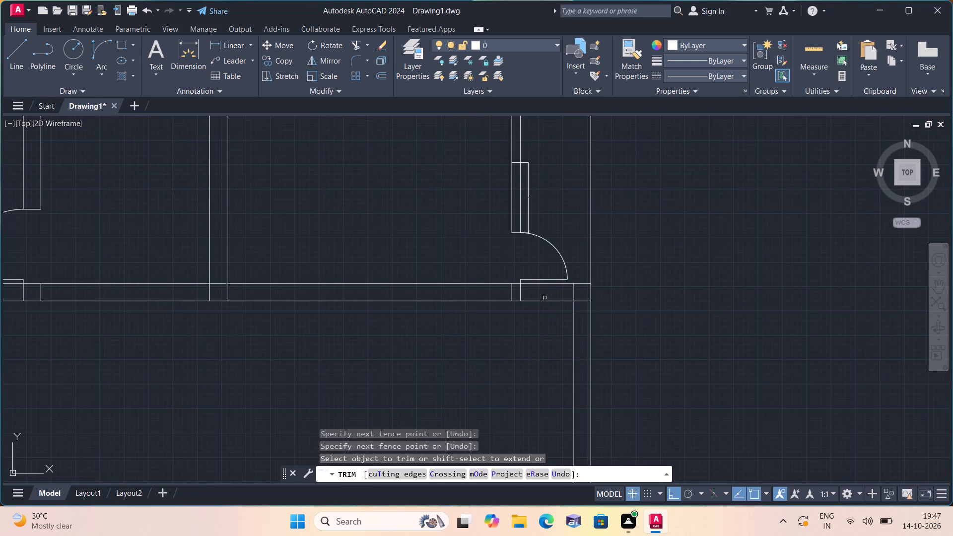
{"action": "scroll", "coordinate": [545, 297], "scroll_direction": "up", "scroll_amount": 1}
{"action": "left_click", "coordinate": [545, 297]}
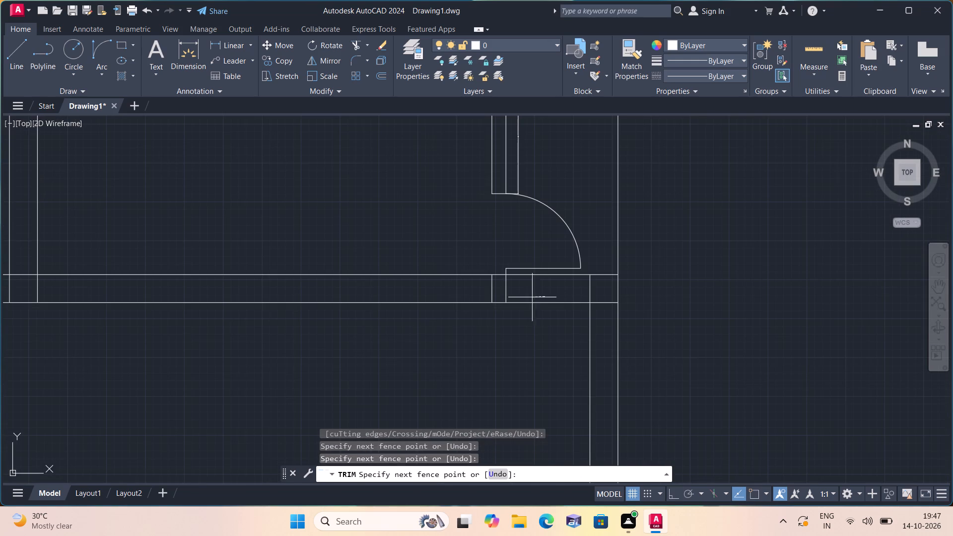
{"action": "left_click", "coordinate": [448, 287]}
{"action": "scroll", "coordinate": [448, 287], "scroll_direction": "down", "scroll_amount": 2}
{"action": "key", "text": "Escape"}
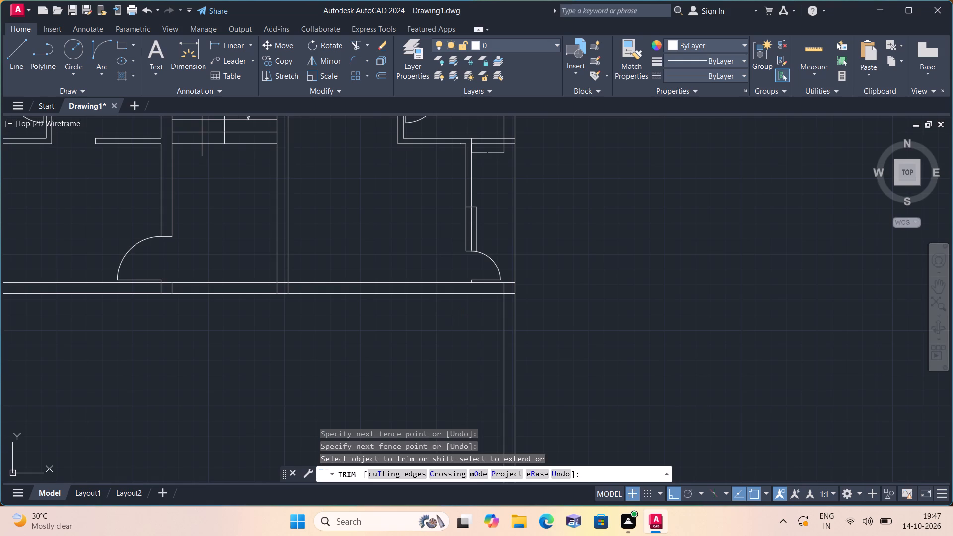
Draw a line 2" north along the staircase east wall's east face from the long south wall, then 3' east as the door leaf.
{"action": "middle_click_drag", "start_coordinate": [403, 331], "coordinate": [508, 355]}
{"action": "key", "text": "l"}
{"action": "key", "text": "space"}
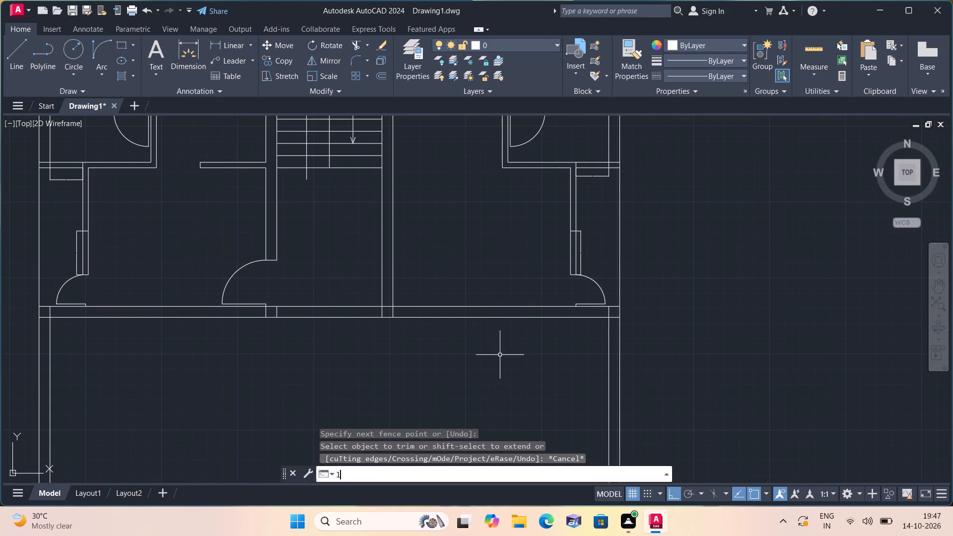
{"action": "scroll", "coordinate": [440, 317], "scroll_direction": "up", "scroll_amount": 1}
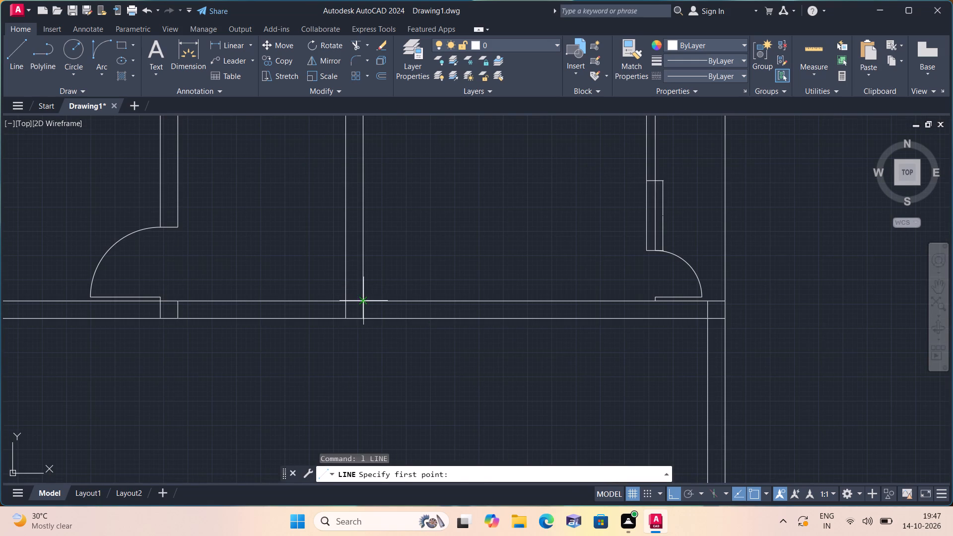
{"action": "left_click", "coordinate": [361, 301]}
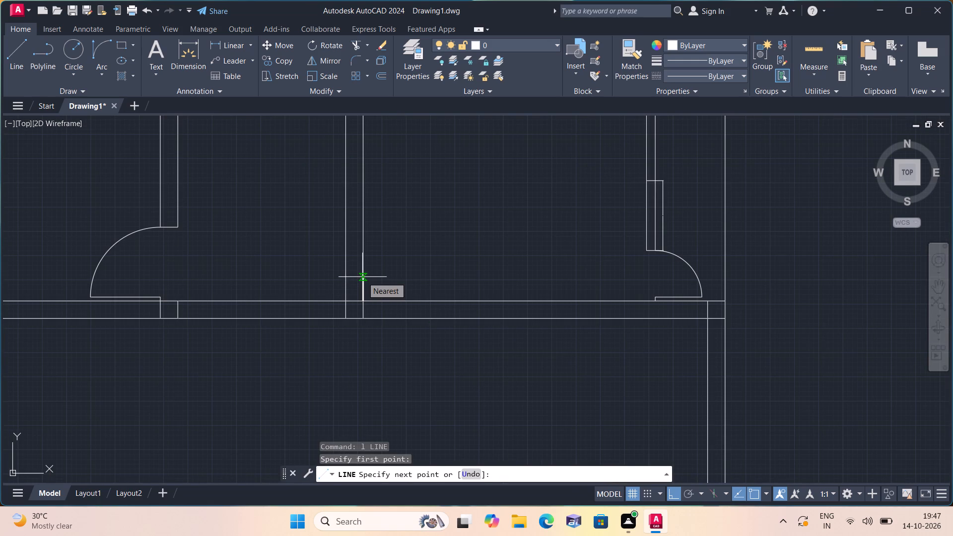
{"action": "type", "text": "2\""}
{"action": "key", "text": "space"}
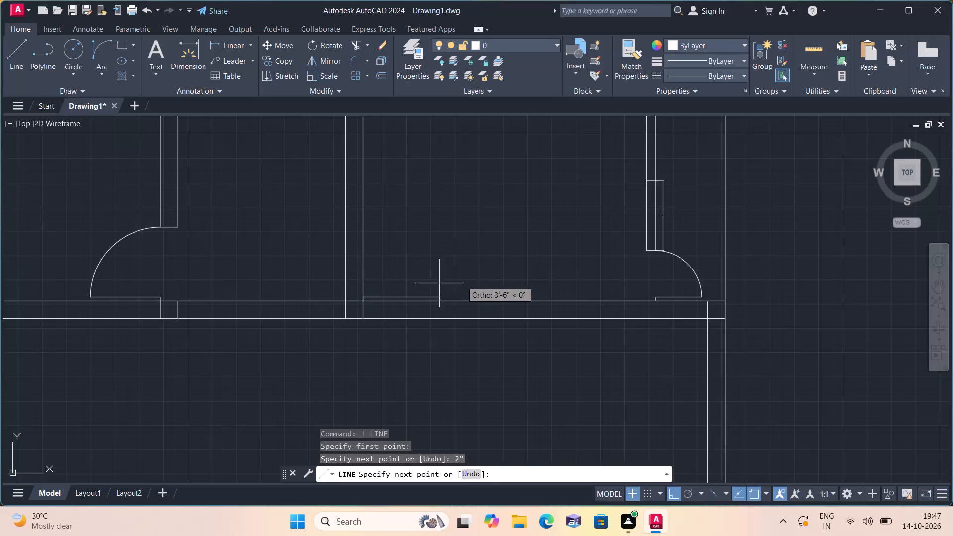
{"action": "type", "text": "3'"}
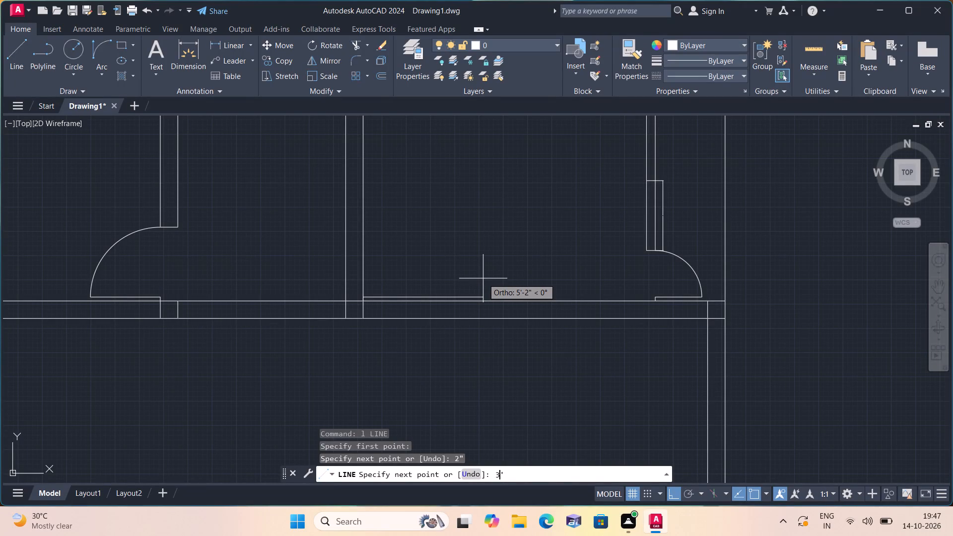
{"action": "key", "text": "space"}
{"action": "key", "text": "Escape"}
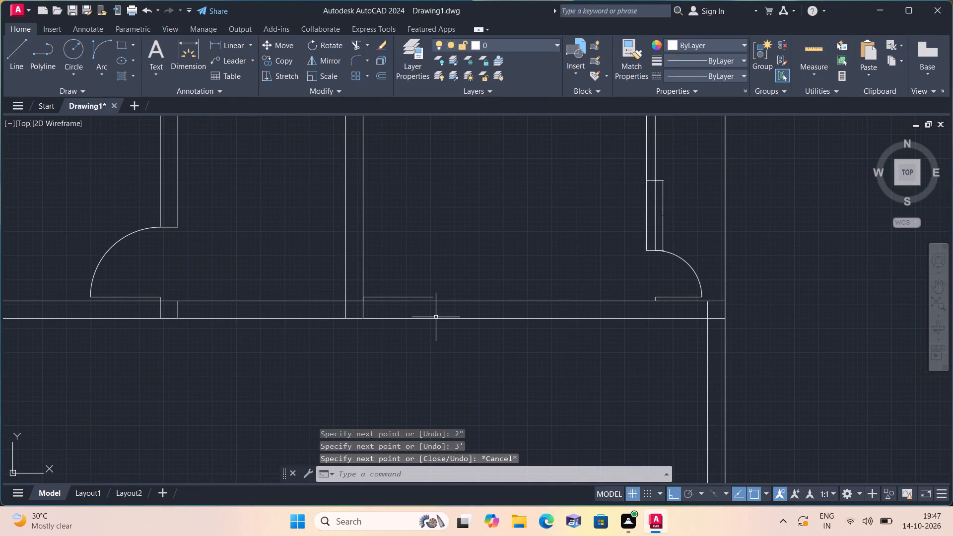
Erase the short 2" line between the long south wall and the new door leaf.
{"action": "scroll", "coordinate": [436, 317], "scroll_direction": "up", "scroll_amount": 2}
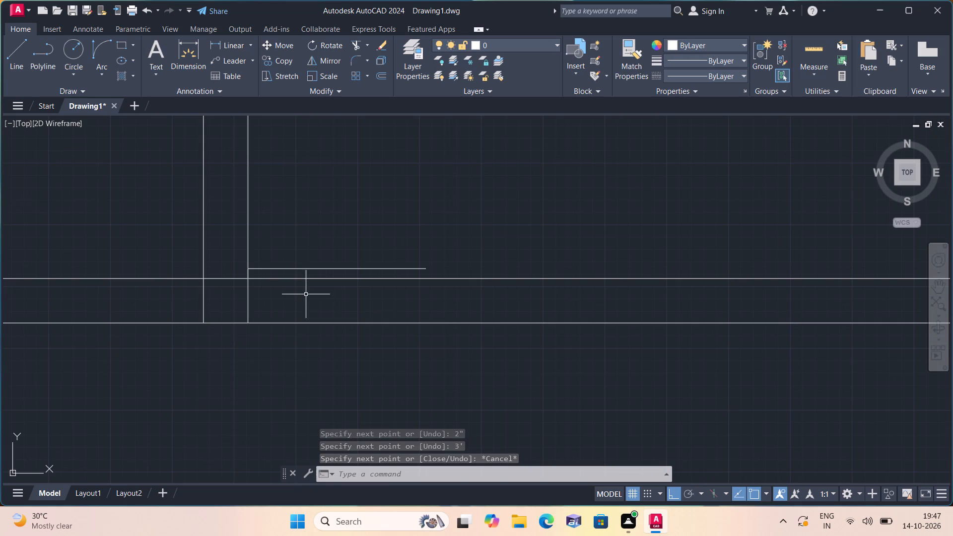
{"action": "left_click", "coordinate": [246, 275]}
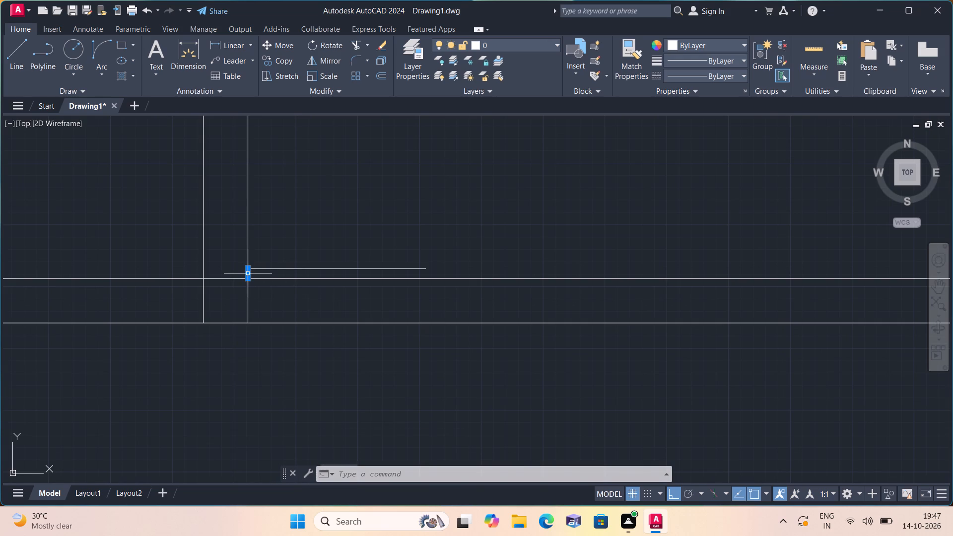
{"action": "key", "text": "Delete"}
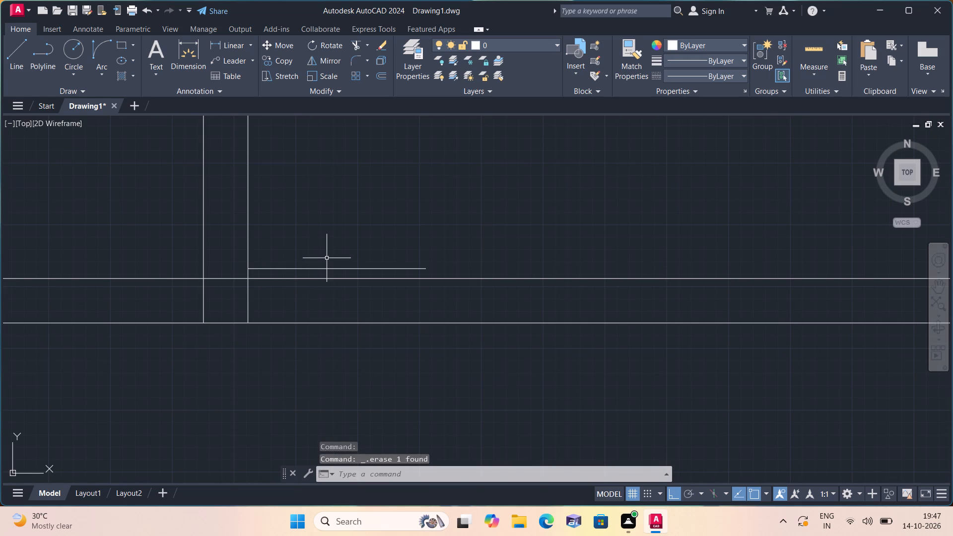
Draw a line 3' north from the leaf's hinge end along the wall face, then west across the wall thickness as the door jamb.
{"action": "key", "text": "l"}
{"action": "key", "text": "space"}
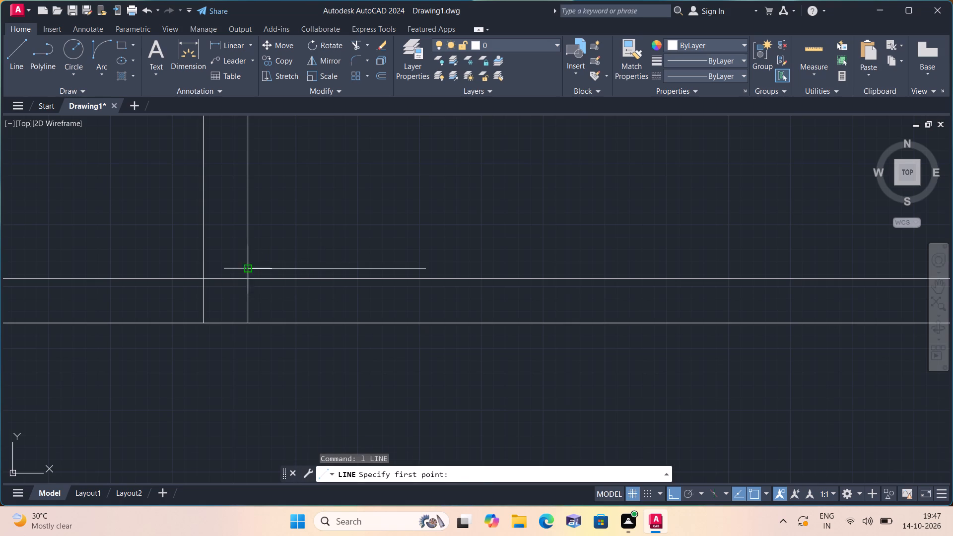
{"action": "left_click", "coordinate": [246, 269]}
{"action": "middle_click_drag", "start_coordinate": [258, 214], "coordinate": [280, 290]}
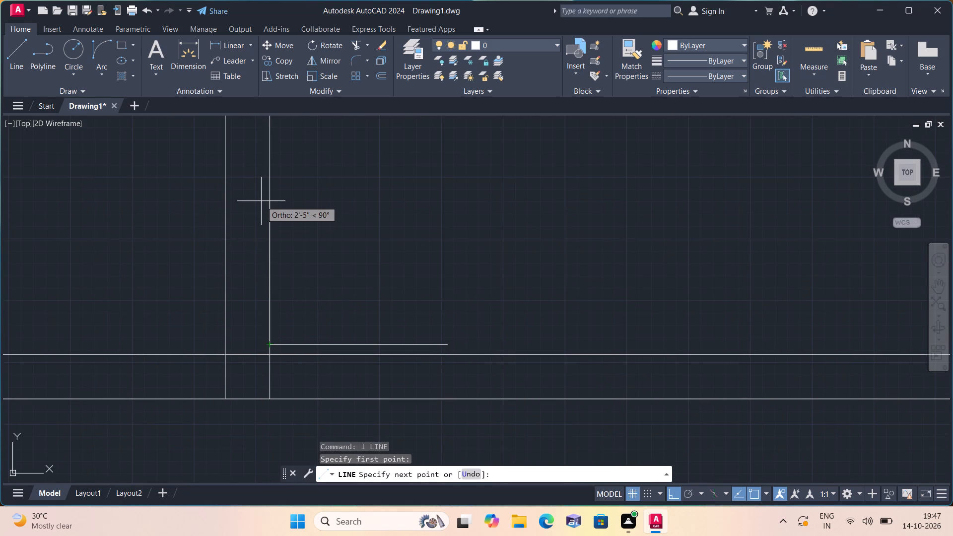
{"action": "type", "text": "3'"}
{"action": "key", "text": "space"}
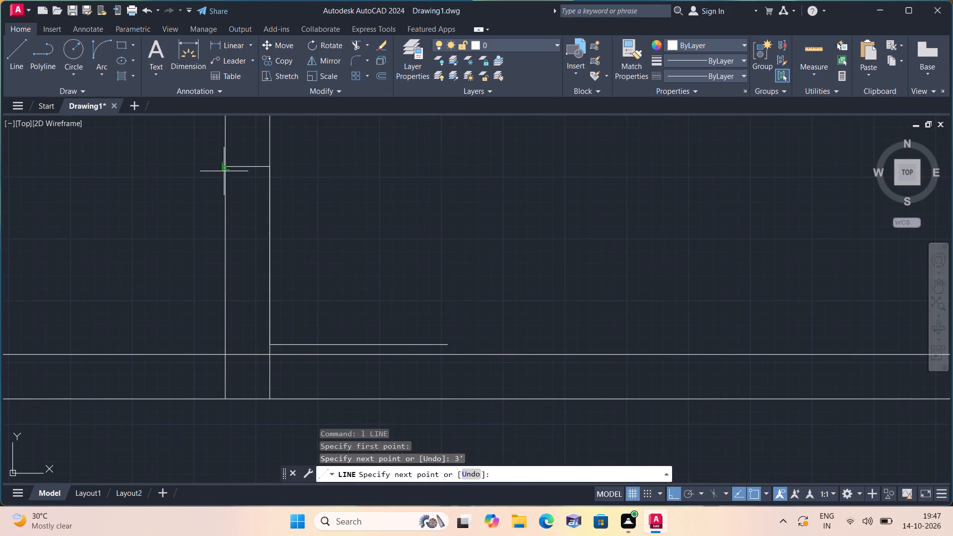
{"action": "left_click", "coordinate": [220, 165]}
{"action": "key", "text": "space"}
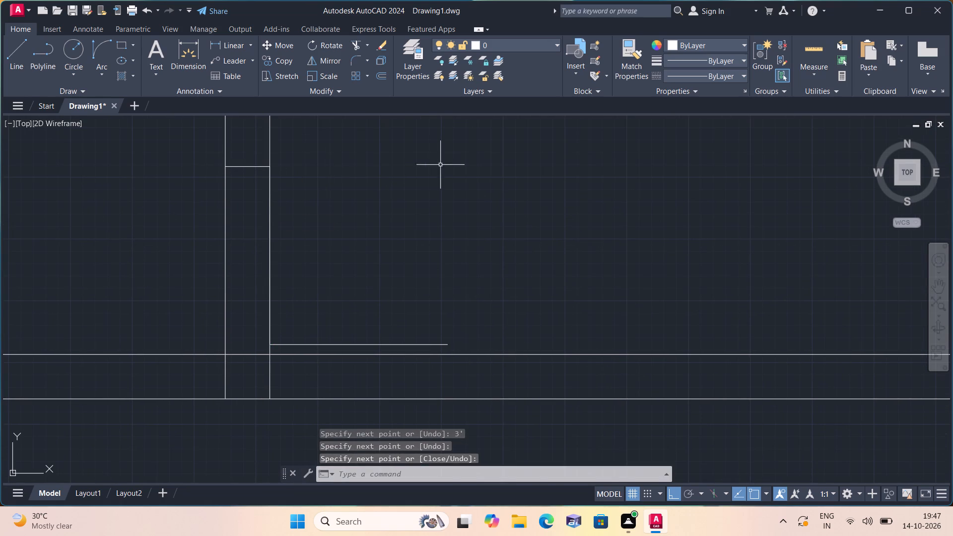
Trim both face lines of the staircase's east wall between the new jamb and the door leaf to open the doorway.
{"action": "type", "text": "trim"}
{"action": "key", "text": "space"}
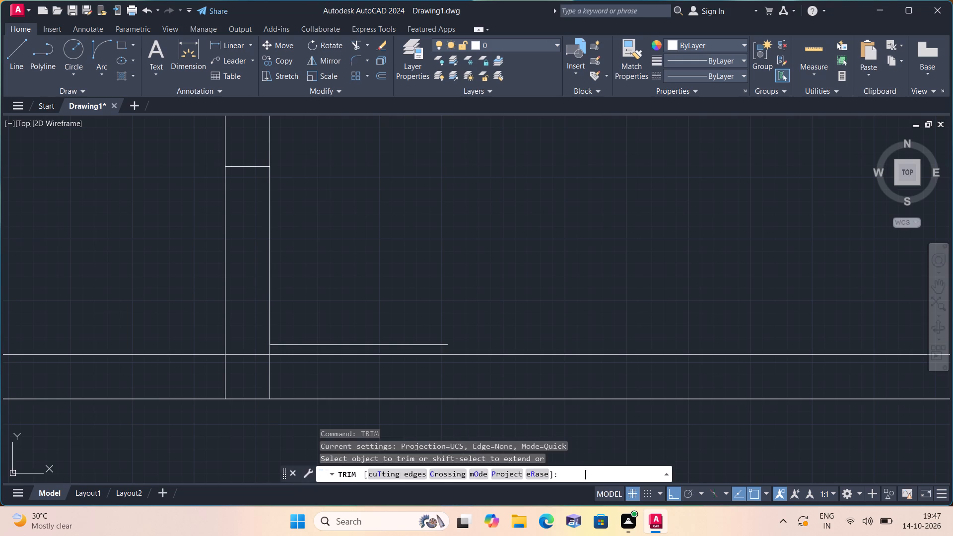
{"action": "left_click_drag", "start_coordinate": [455, 169], "coordinate": [225, 264]}
{"action": "key", "text": "Escape"}
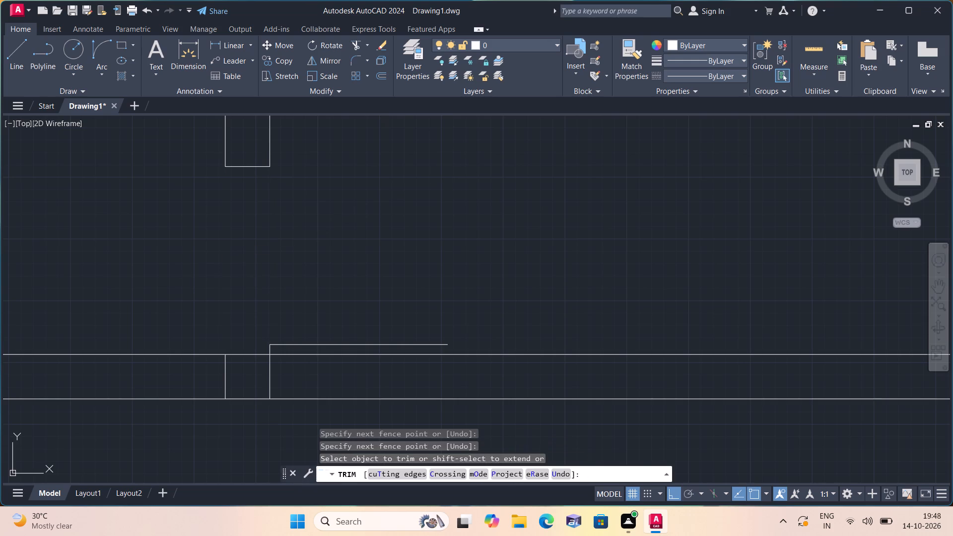
Draw the door swing with a Start, End, Direction arc from the leaf's east end to the jamb's east corner, tangent northward.
{"action": "left_click", "coordinate": [102, 78]}
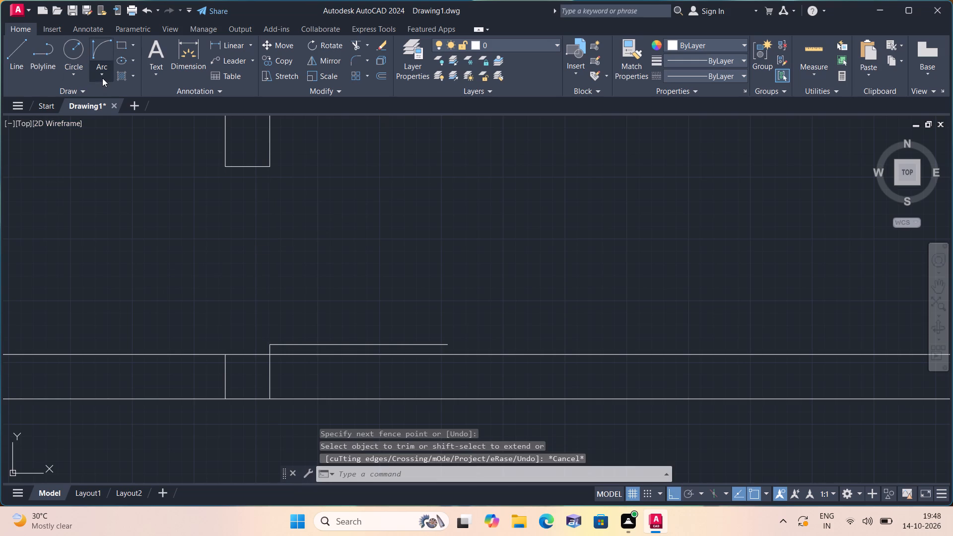
{"action": "left_click", "coordinate": [141, 223]}
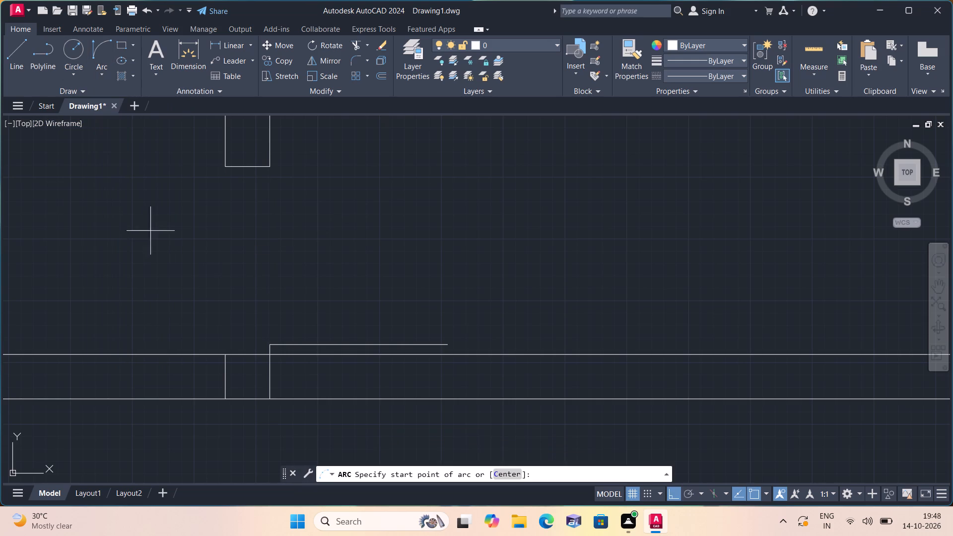
{"action": "left_click", "coordinate": [449, 343]}
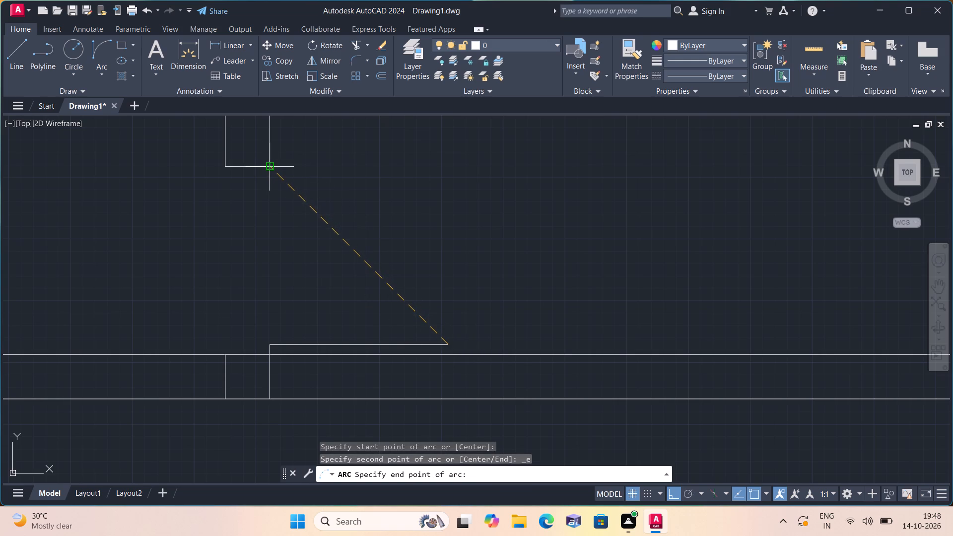
{"action": "left_click", "coordinate": [269, 165]}
{"action": "left_click", "coordinate": [425, 174]}
Measure the width of the opening in the horizontal partition west of the staircase with a linear dimension.
{"action": "scroll", "coordinate": [434, 212], "scroll_direction": "down", "scroll_amount": 4}
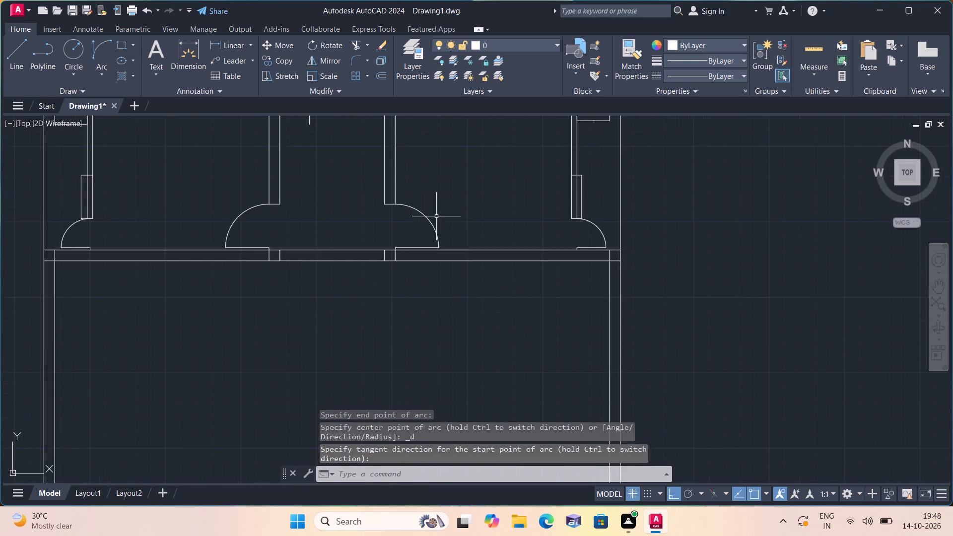
{"action": "scroll", "coordinate": [433, 204], "scroll_direction": "down", "scroll_amount": 2}
{"action": "scroll", "coordinate": [433, 205], "scroll_direction": "up", "scroll_amount": 1}
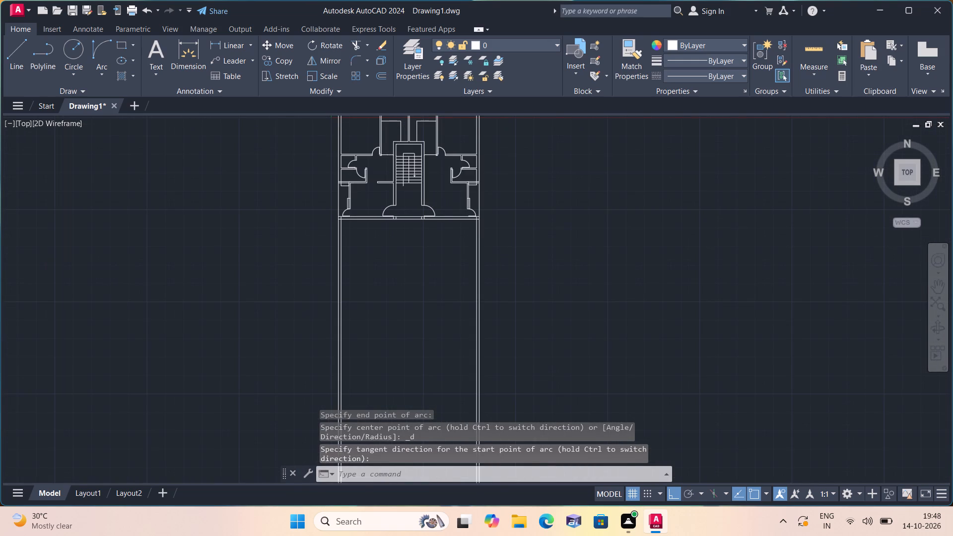
{"action": "scroll", "coordinate": [428, 205], "scroll_direction": "up", "scroll_amount": 1}
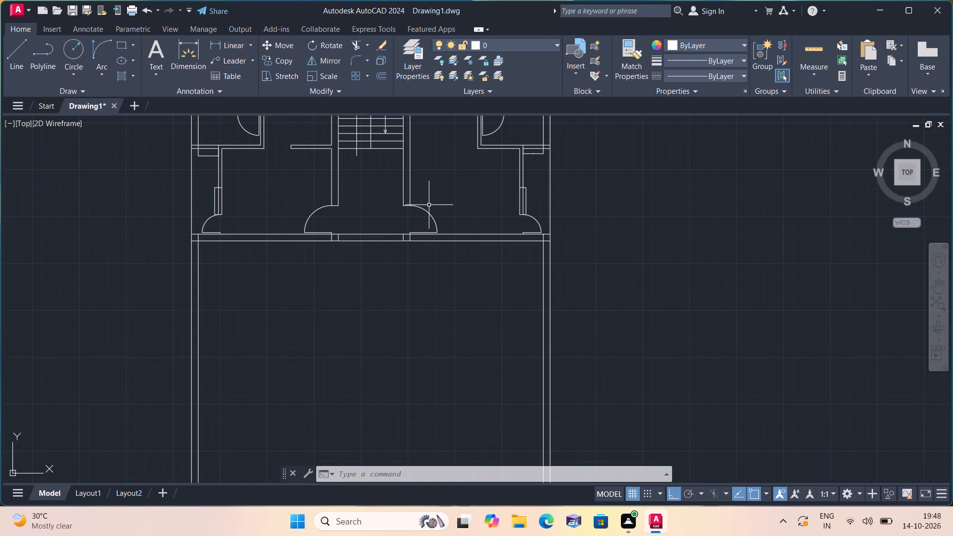
{"action": "middle_click_drag", "start_coordinate": [432, 205], "coordinate": [501, 306]}
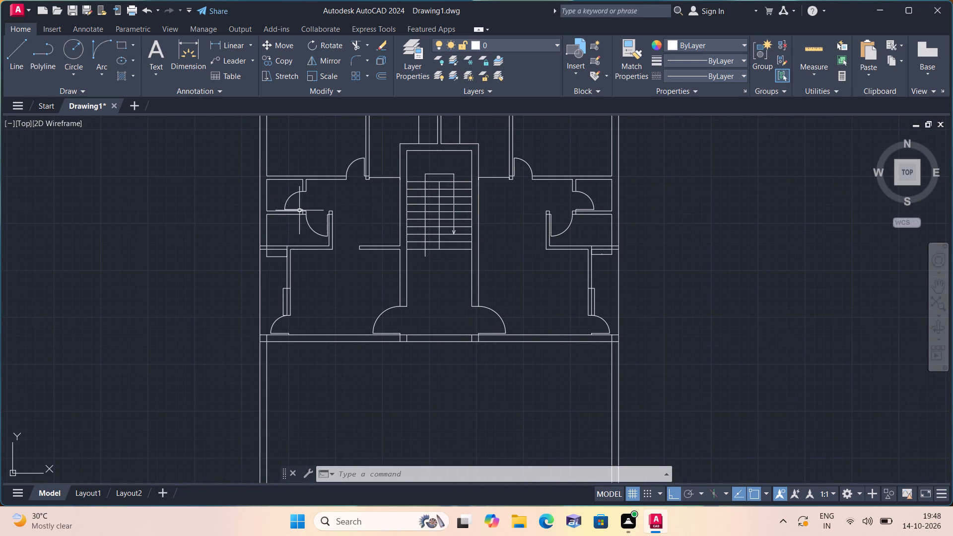
{"action": "left_click", "coordinate": [227, 44]}
{"action": "scroll", "coordinate": [332, 250], "scroll_direction": "up", "scroll_amount": 1}
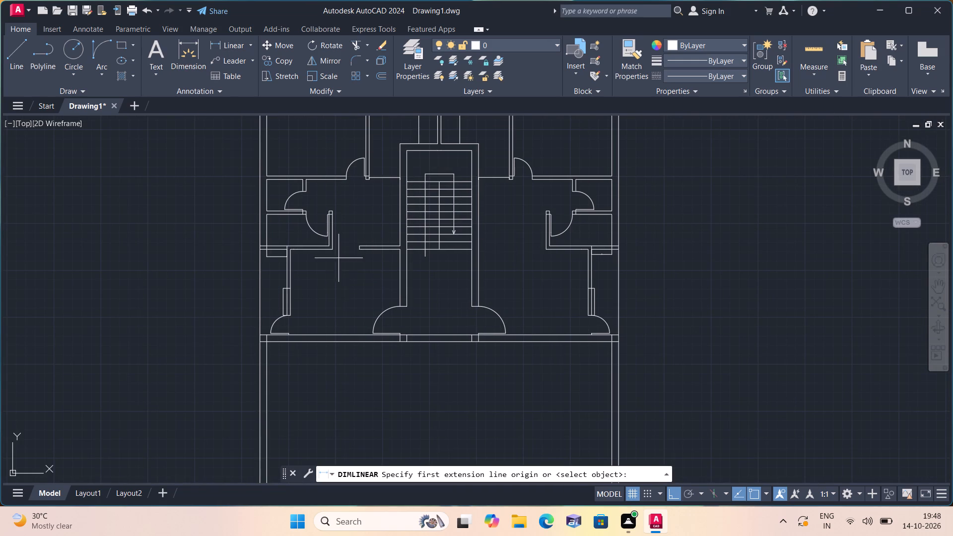
{"action": "scroll", "coordinate": [332, 250], "scroll_direction": "up", "scroll_amount": 1}
{"action": "left_click", "coordinate": [329, 246]}
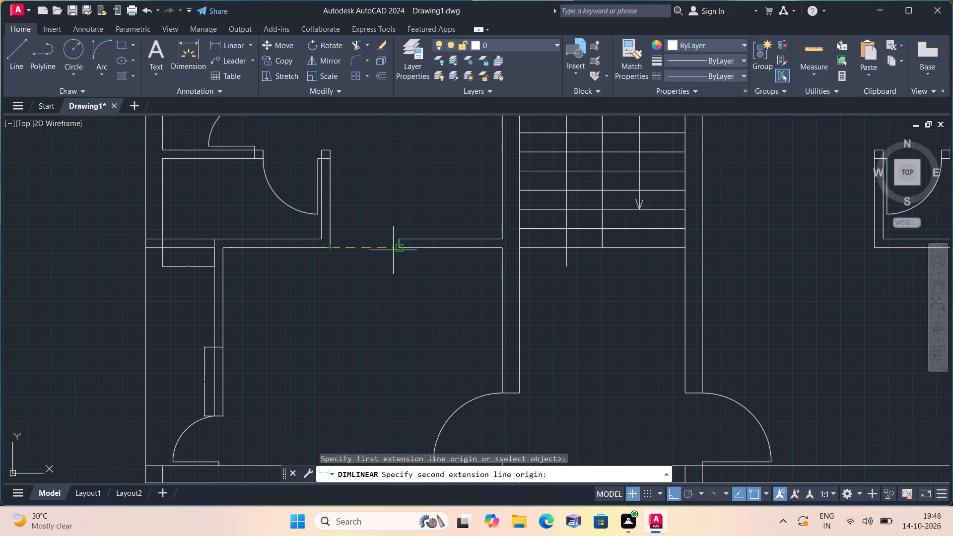
{"action": "left_click", "coordinate": [397, 251]}
{"action": "scroll", "coordinate": [358, 258], "scroll_direction": "up", "scroll_amount": 7}
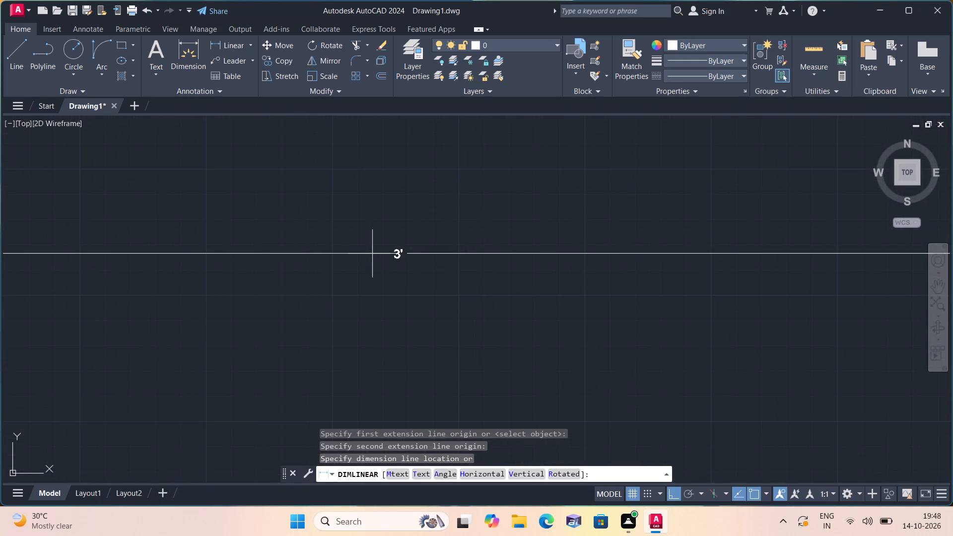
{"action": "scroll", "coordinate": [372, 254], "scroll_direction": "down", "scroll_amount": 5}
{"action": "key", "text": "Escape"}
{"action": "scroll", "coordinate": [409, 261], "scroll_direction": "down", "scroll_amount": 2}
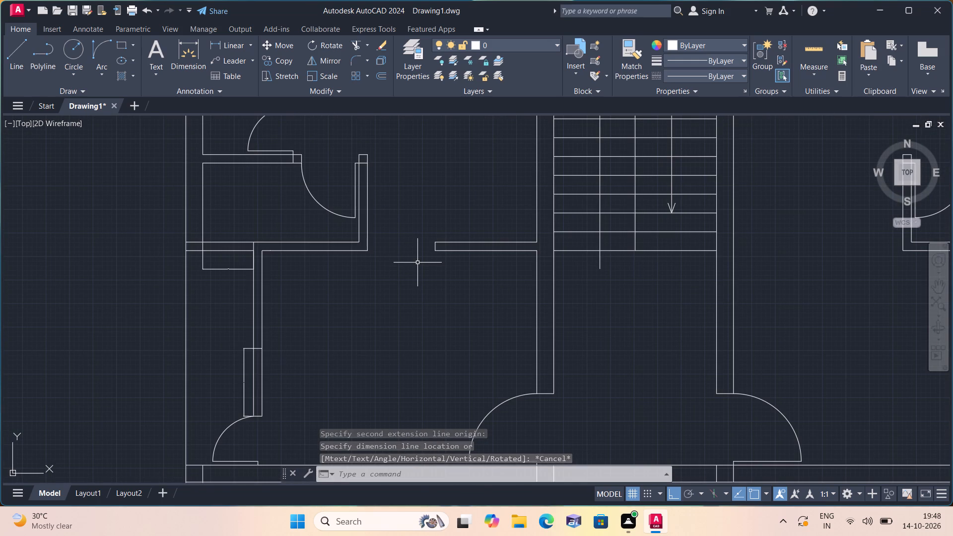
{"action": "scroll", "coordinate": [417, 264], "scroll_direction": "down", "scroll_amount": 1}
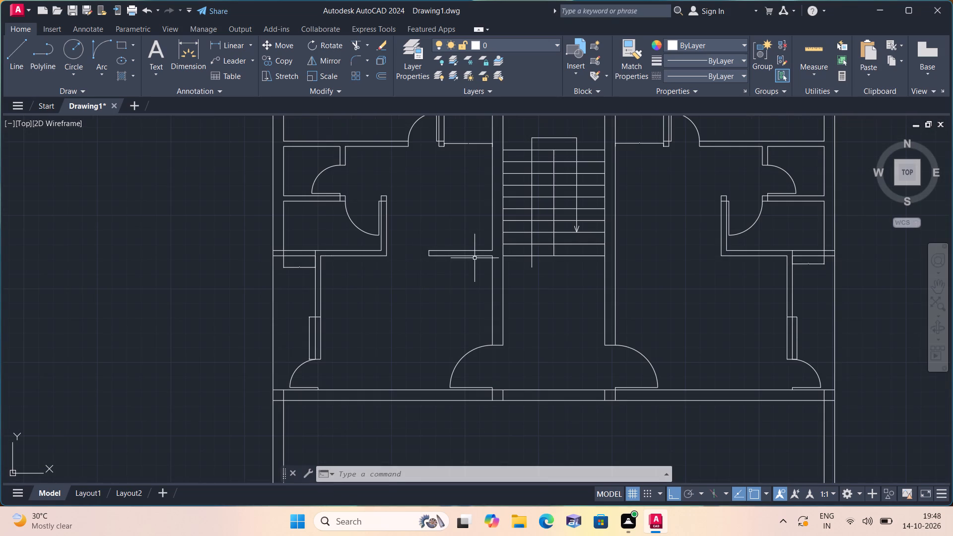
Extend both face lines of the horizontal partition east of the staircase westward to the staircase's east wall.
{"action": "type", "text": "exte"}
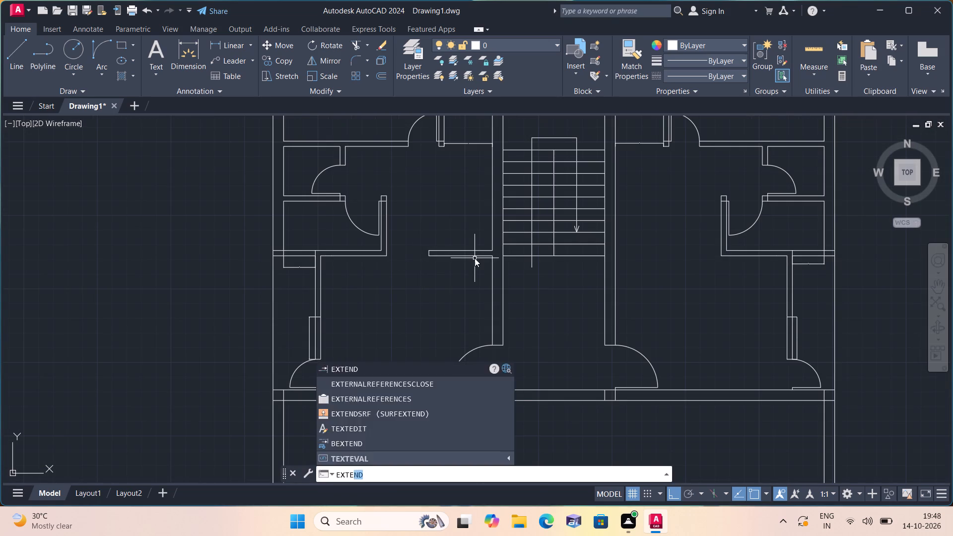
{"action": "key", "text": "space"}
{"action": "scroll", "coordinate": [681, 256], "scroll_direction": "up", "scroll_amount": 2}
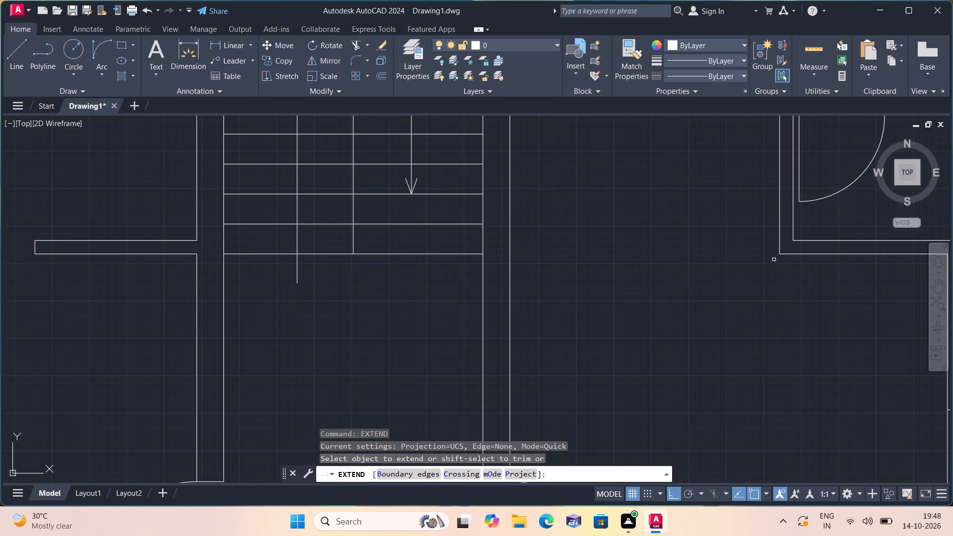
{"action": "left_click", "coordinate": [782, 255]}
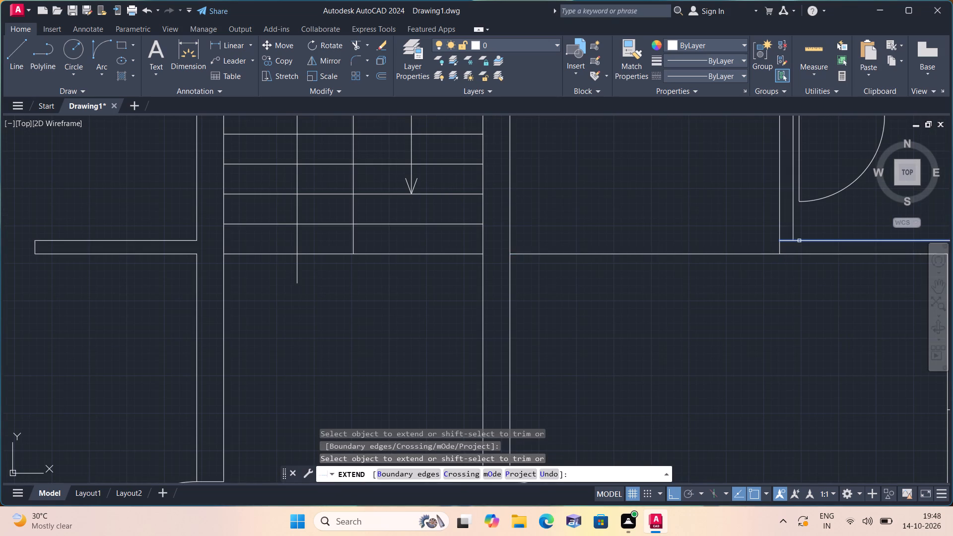
{"action": "left_click", "coordinate": [799, 241]}
{"action": "left_click", "coordinate": [787, 240]}
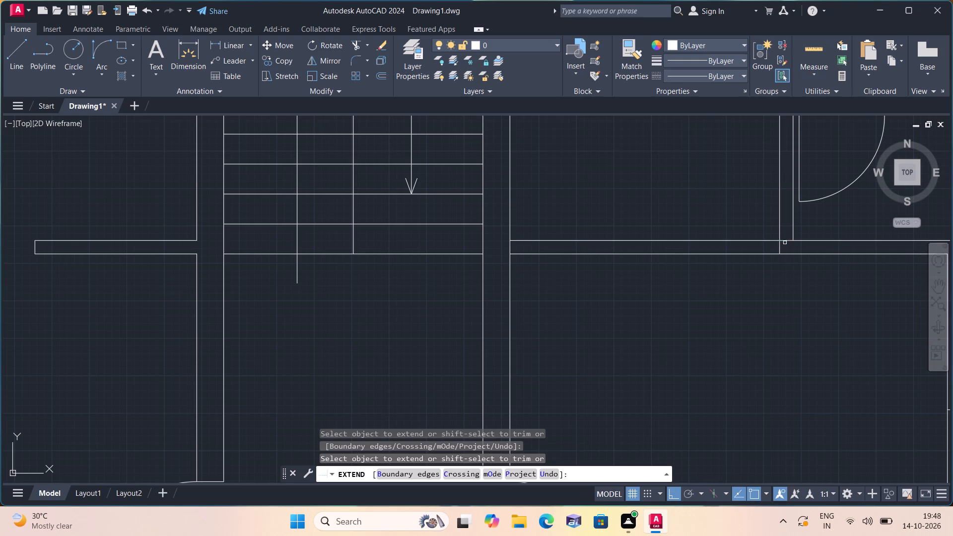
{"action": "key", "text": "Escape"}
Draw a line 3' west along the eastern horizontal partition's north face from the vertical partition's west face, continuing perpendicular across to the south face.
{"action": "scroll", "coordinate": [690, 333], "scroll_direction": "down", "scroll_amount": 1}
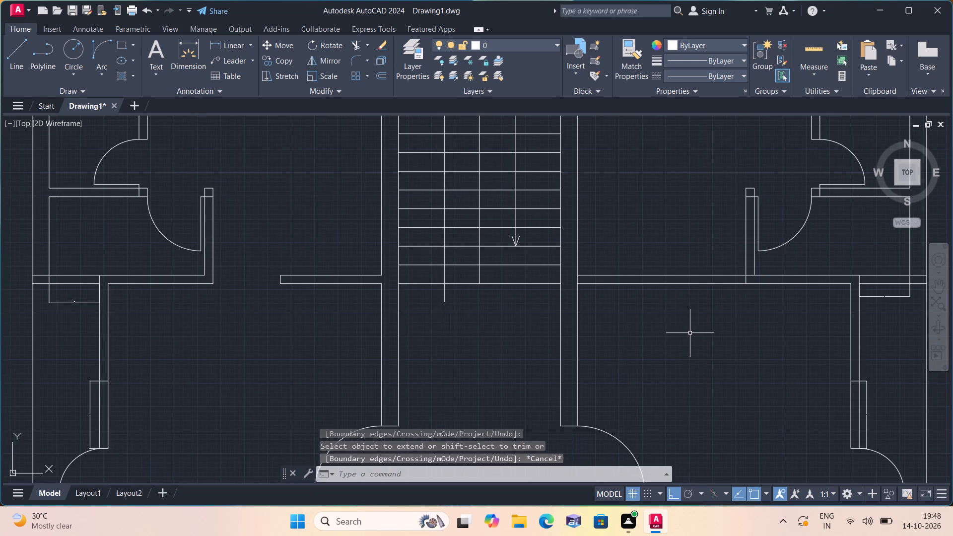
{"action": "key", "text": "l"}
{"action": "key", "text": "space"}
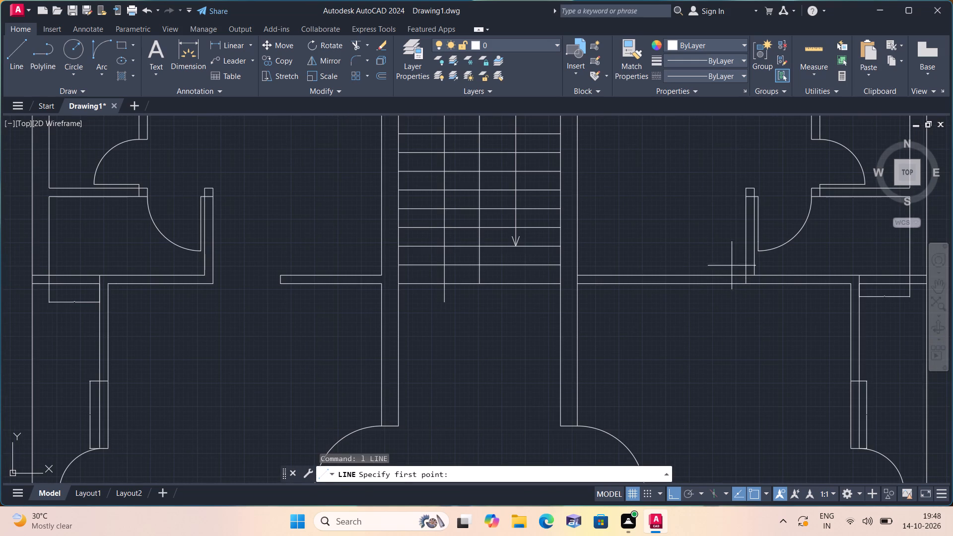
{"action": "left_click", "coordinate": [743, 277]}
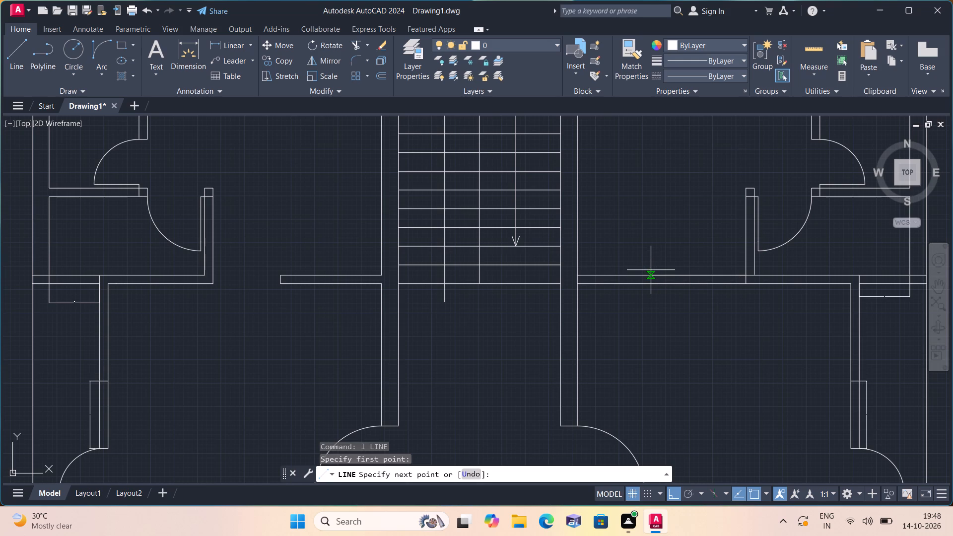
{"action": "type", "text": "3'"}
{"action": "key", "text": "space"}
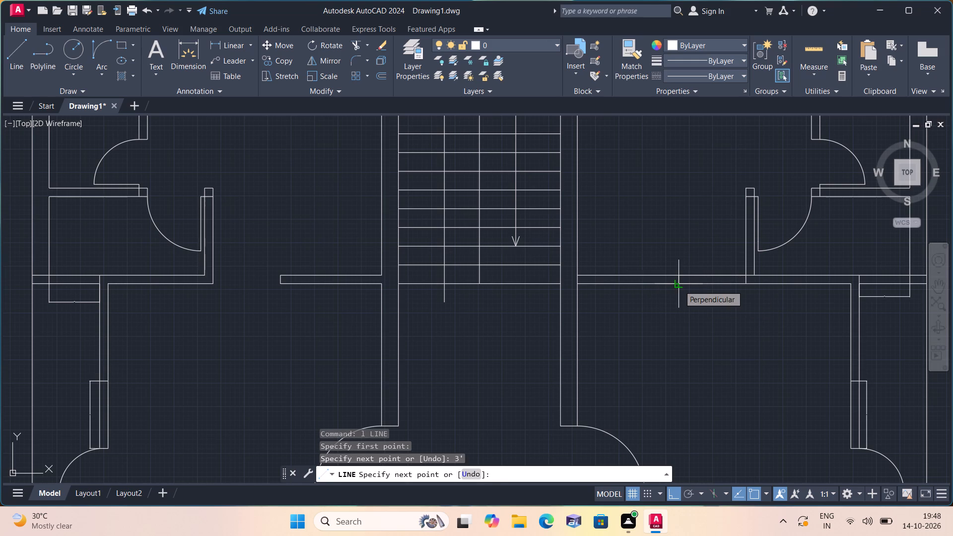
{"action": "left_click", "coordinate": [679, 285]}
{"action": "key", "text": "space"}
Trim both partition face lines between the new jamb and the vertical partition, plus the leftover north-face stub inside the partition corner.
{"action": "type", "text": "trim"}
{"action": "key", "text": "space"}
{"action": "left_click_drag", "start_coordinate": [700, 255], "coordinate": [699, 320]}
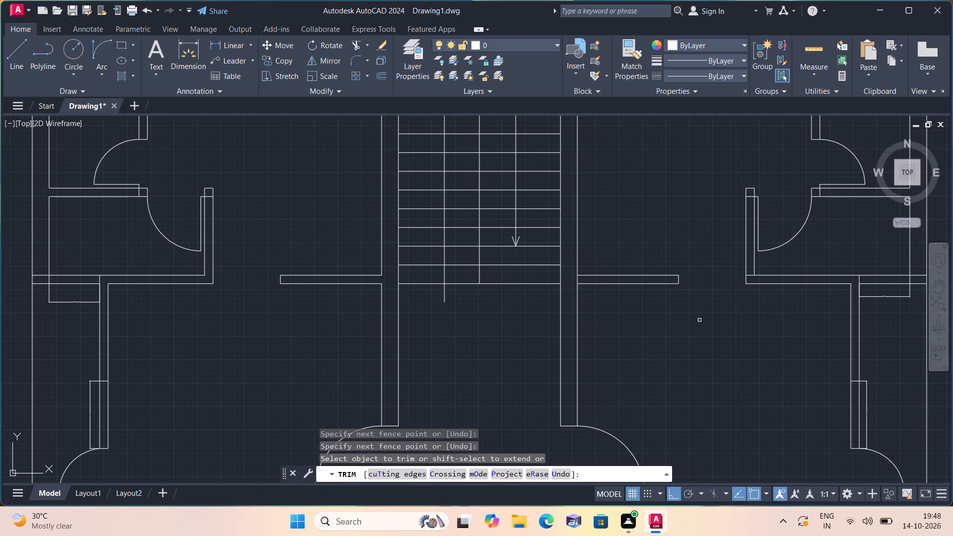
{"action": "scroll", "coordinate": [735, 284], "scroll_direction": "up", "scroll_amount": 1}
{"action": "left_click", "coordinate": [759, 268]}
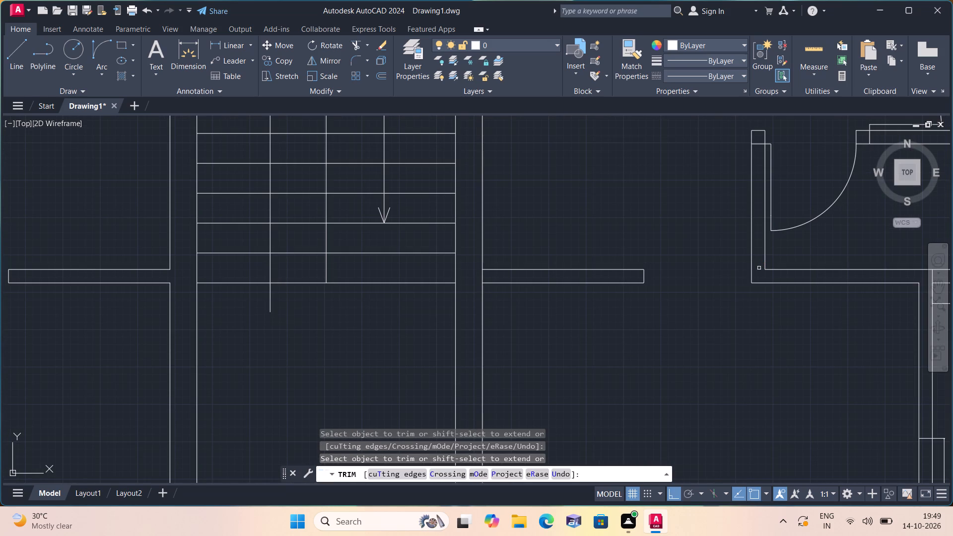
{"action": "key", "text": "Escape"}
Trim both face lines of the horizontal wall south of the staircase between the two stair walls to open the entrance.
{"action": "scroll", "coordinate": [546, 314], "scroll_direction": "down", "scroll_amount": 2}
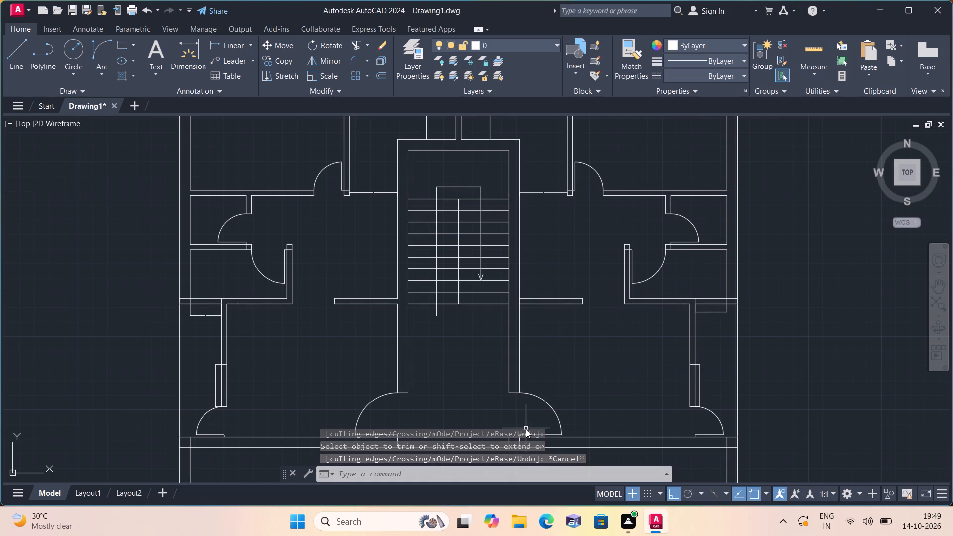
{"action": "scroll", "coordinate": [572, 398], "scroll_direction": "down", "scroll_amount": 1}
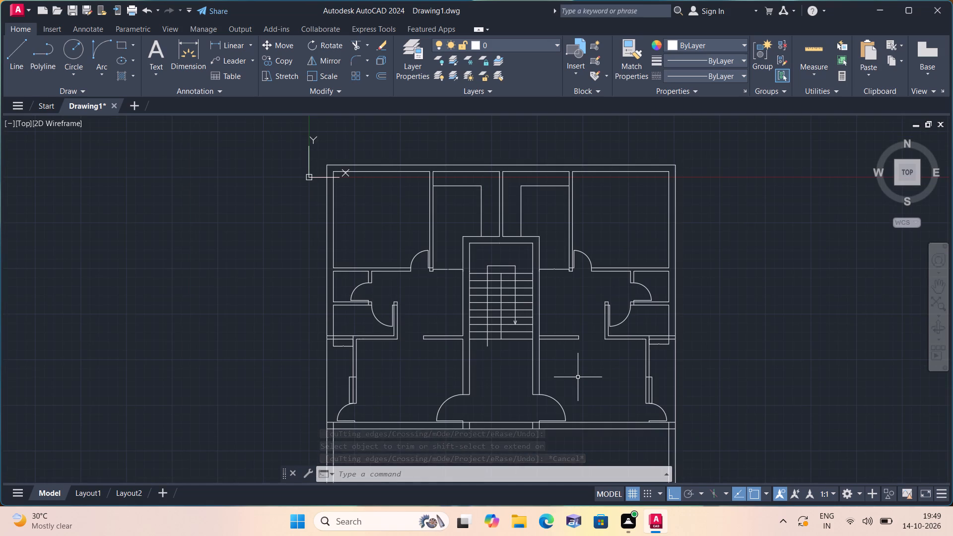
{"action": "middle_click_drag", "start_coordinate": [571, 387], "coordinate": [597, 361]}
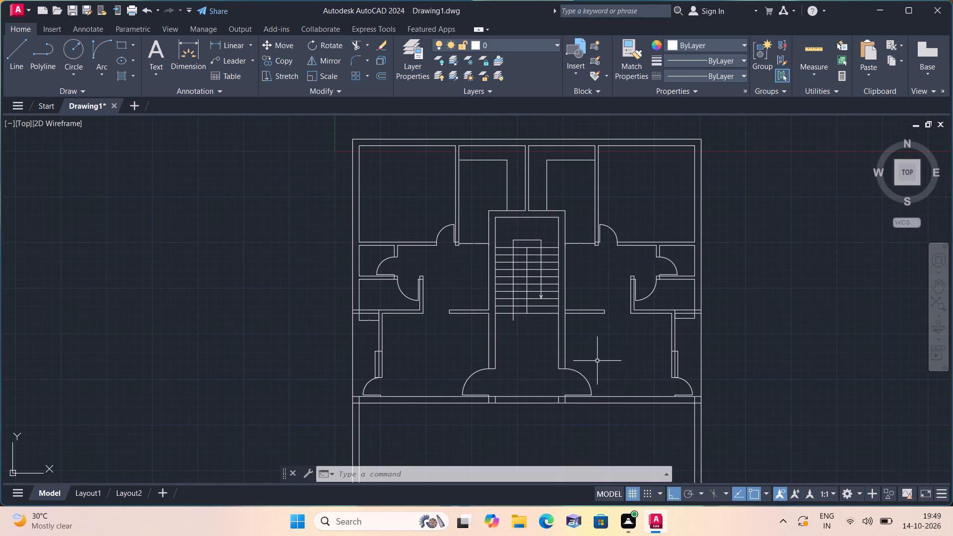
{"action": "middle_click_drag", "start_coordinate": [539, 418], "coordinate": [535, 416]}
{"action": "middle_click_drag", "start_coordinate": [535, 416], "coordinate": [576, 394]}
{"action": "scroll", "coordinate": [582, 390], "scroll_direction": "up", "scroll_amount": 1}
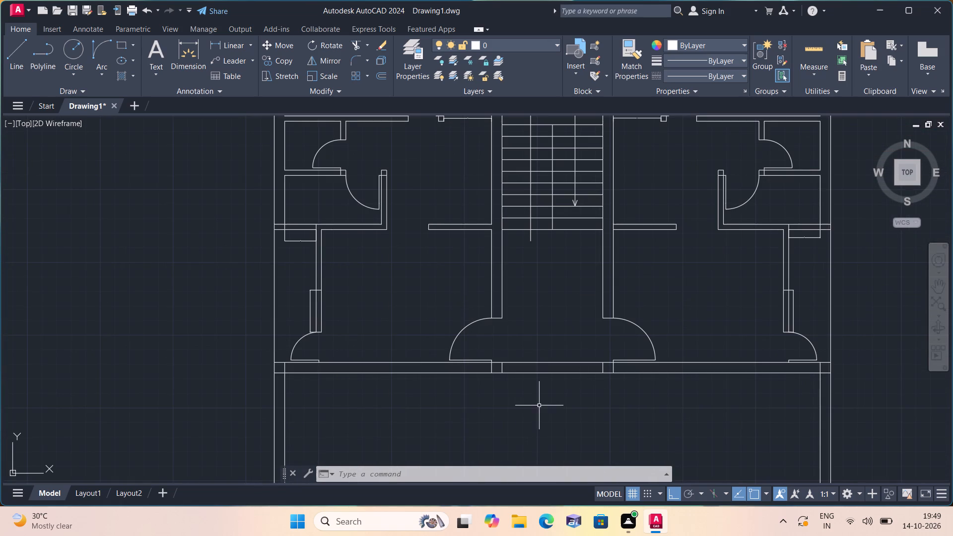
{"action": "middle_click_drag", "start_coordinate": [539, 405], "coordinate": [578, 391]}
{"action": "scroll", "coordinate": [584, 384], "scroll_direction": "up", "scroll_amount": 1}
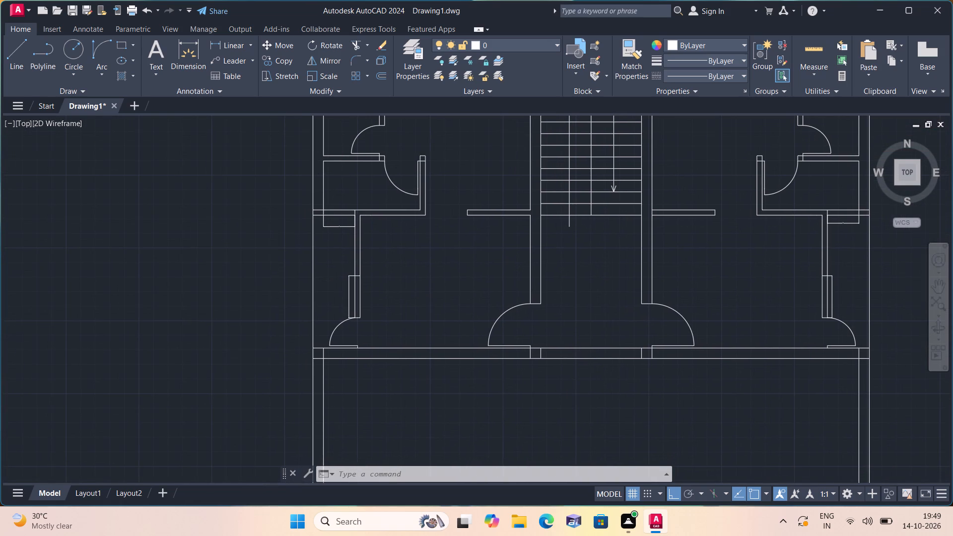
{"action": "scroll", "coordinate": [584, 384], "scroll_direction": "down", "scroll_amount": 1}
{"action": "type", "text": "te"}
{"action": "key", "text": "BackSpace"}
{"action": "key", "text": "BackSpace"}
{"action": "key", "text": "BackSpace"}
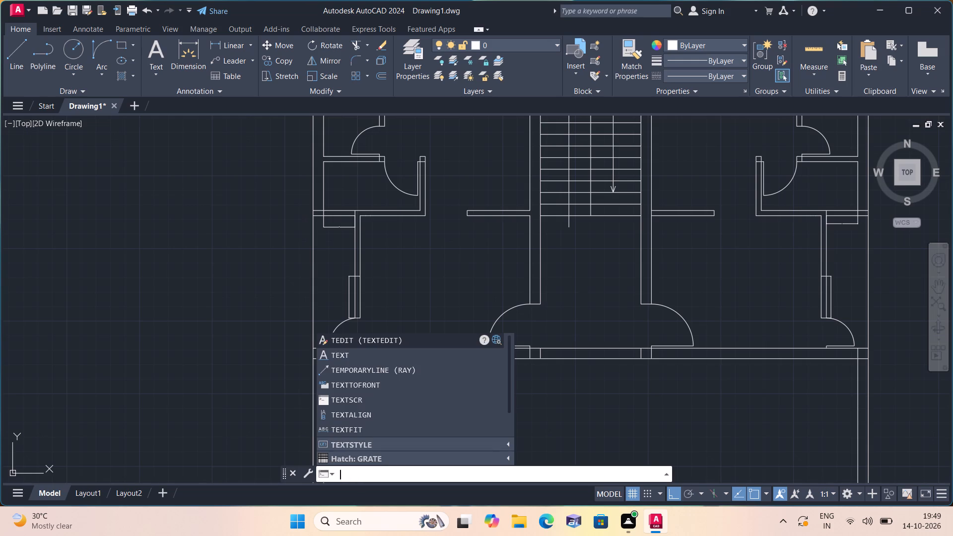
{"action": "type", "text": "trim"}
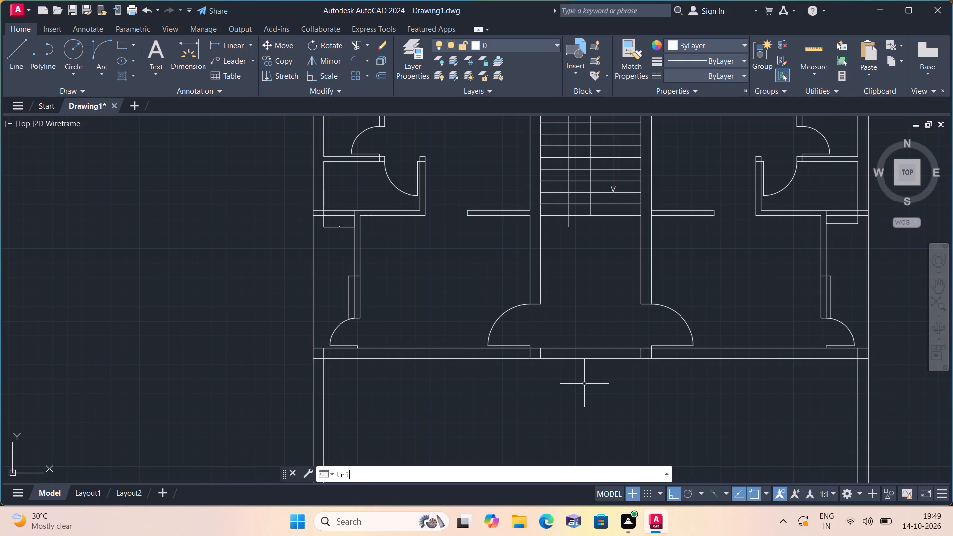
{"action": "key", "text": "space"}
{"action": "middle_click_drag", "start_coordinate": [597, 402], "coordinate": [583, 382]}
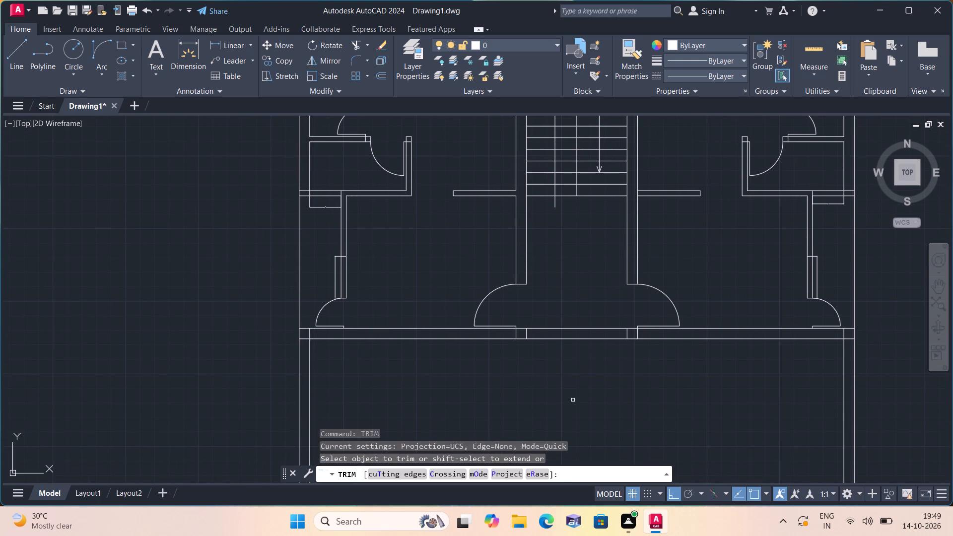
{"action": "left_click", "coordinate": [560, 312]}
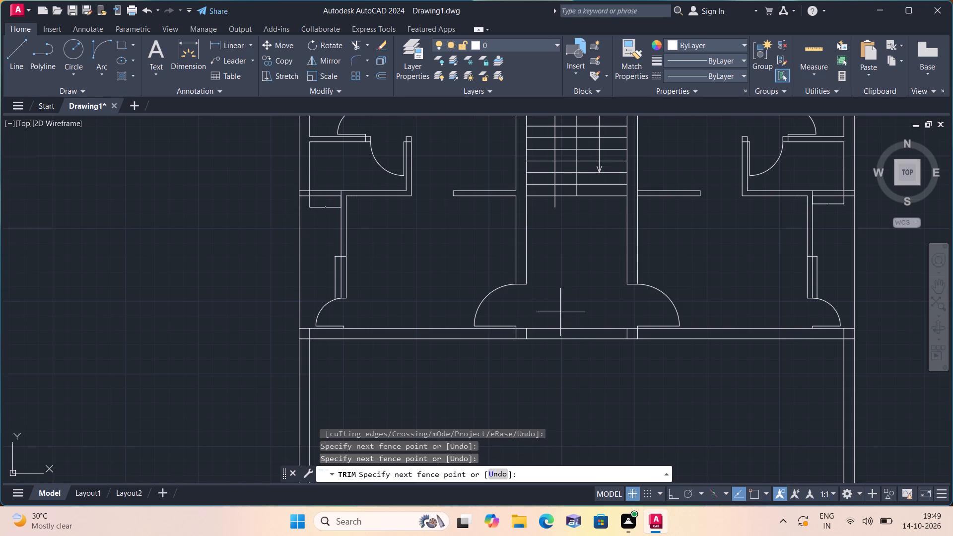
{"action": "left_click", "coordinate": [562, 356]}
{"action": "key", "text": "Escape"}
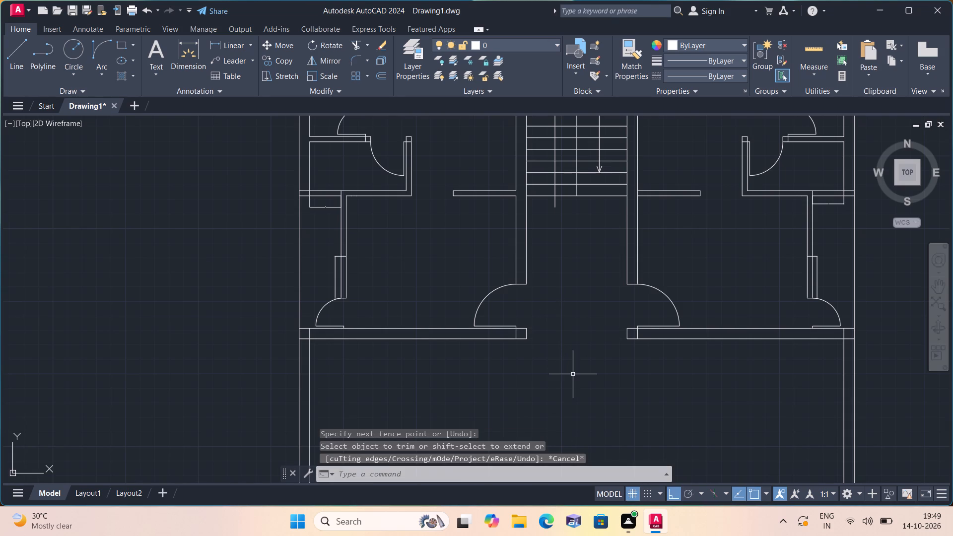
Add a vertical linear dimension outside the west outer wall, from the horizontal partition's south face to the southern cross wall's north face.
{"action": "middle_click_drag", "start_coordinate": [573, 374], "coordinate": [589, 320]}
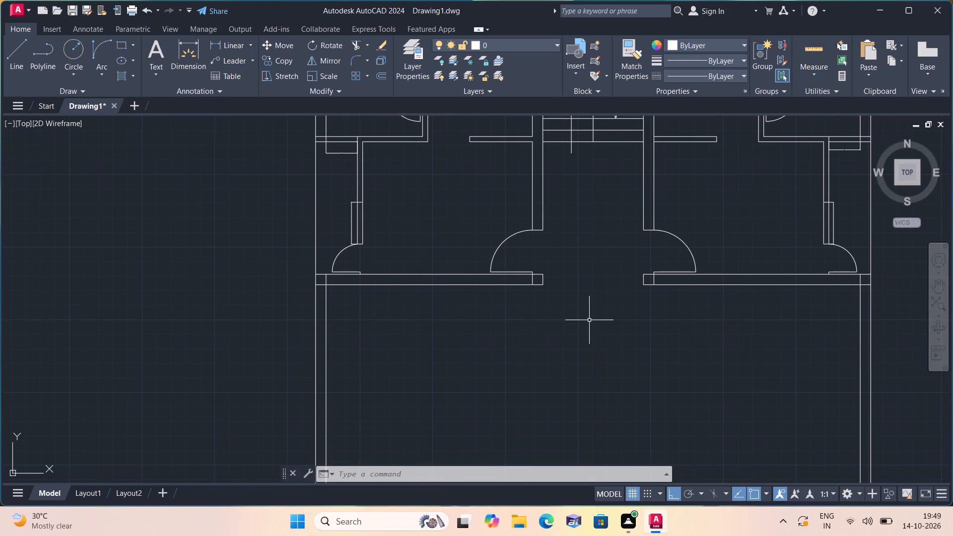
{"action": "scroll", "coordinate": [308, 365], "scroll_direction": "down", "scroll_amount": 1}
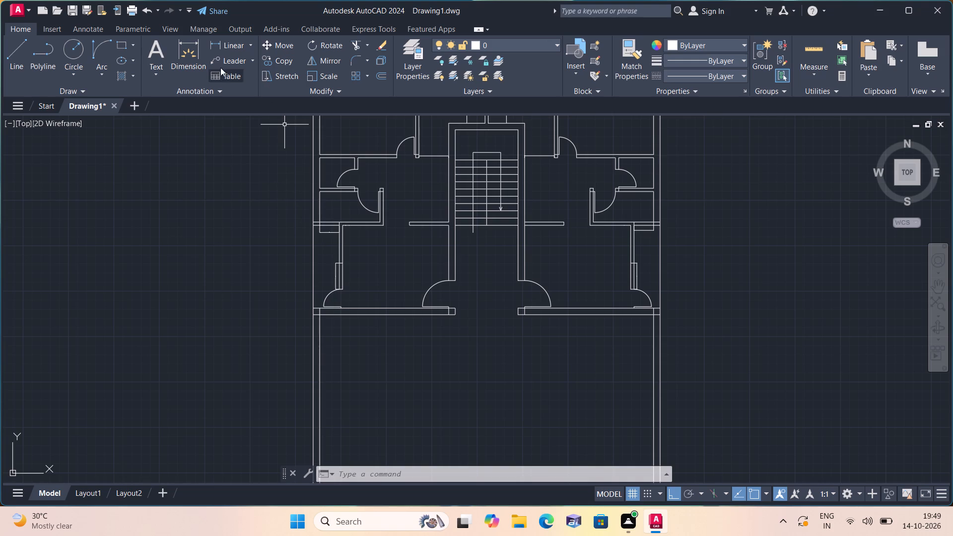
{"action": "left_click", "coordinate": [232, 47]}
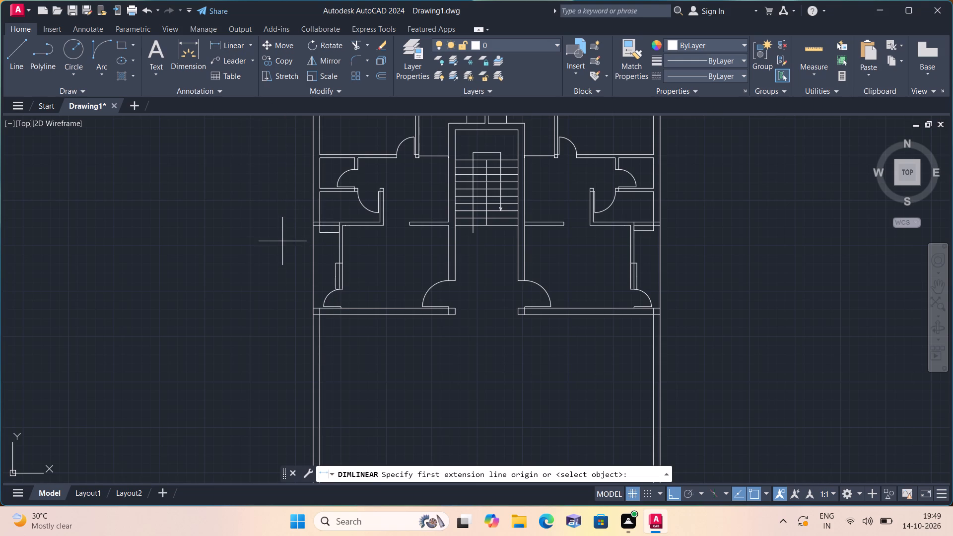
{"action": "scroll", "coordinate": [290, 228], "scroll_direction": "up", "scroll_amount": 2}
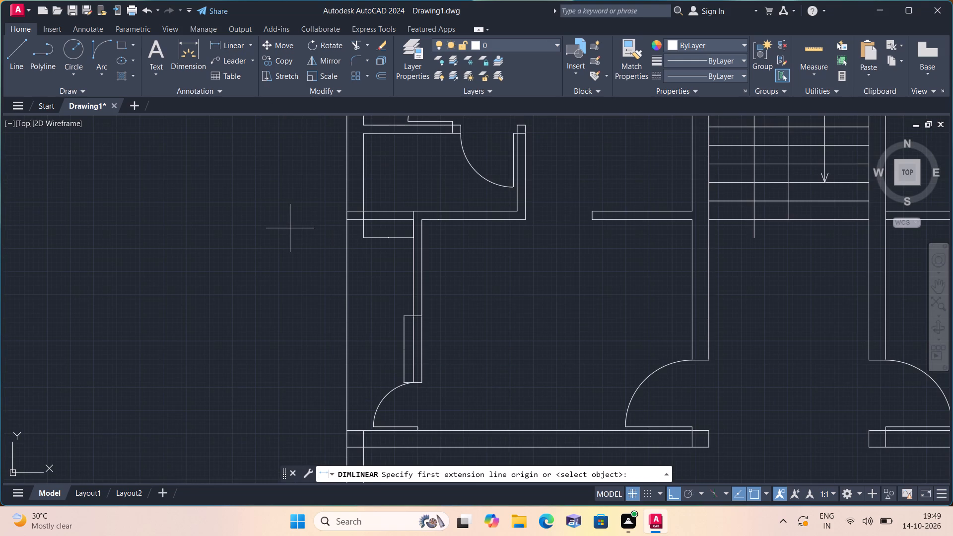
{"action": "left_click", "coordinate": [345, 221]}
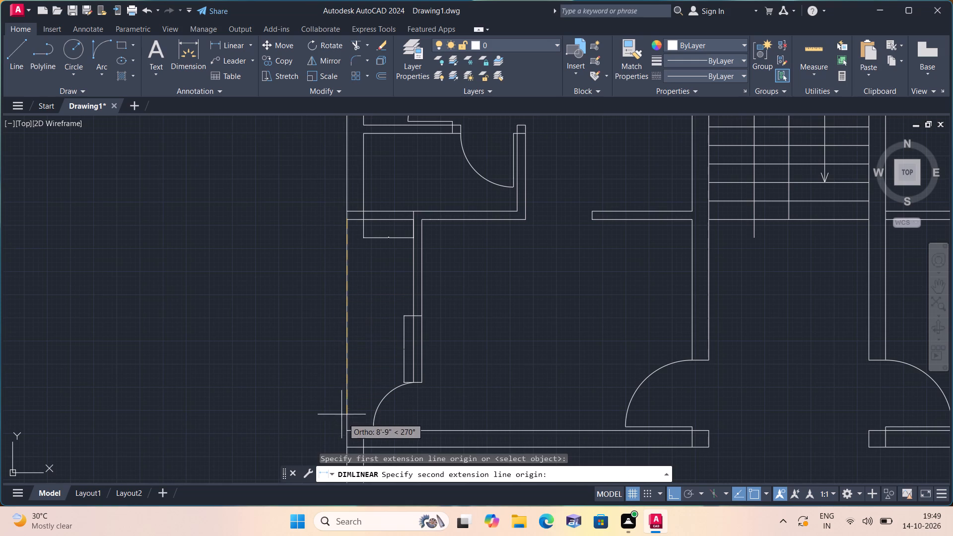
{"action": "left_click", "coordinate": [345, 432]}
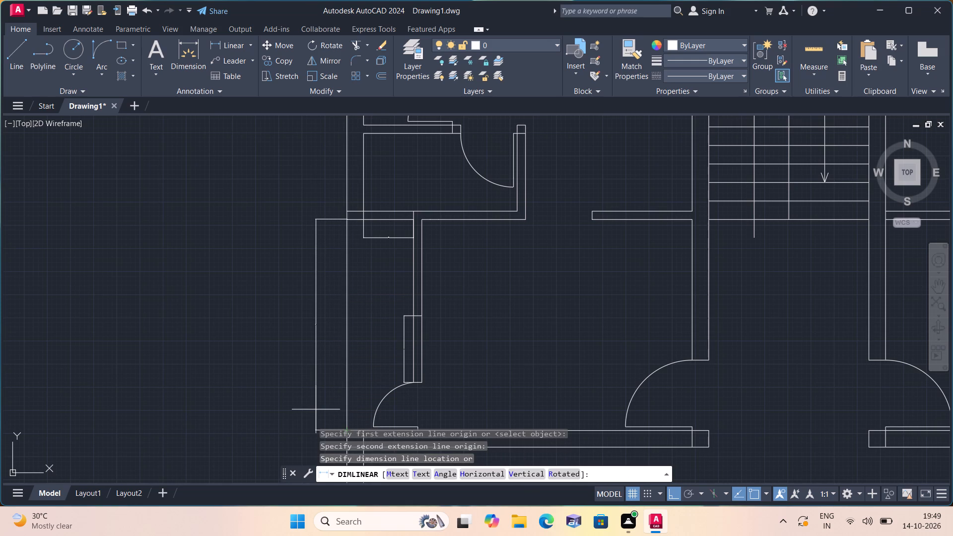
{"action": "left_click", "coordinate": [316, 409]}
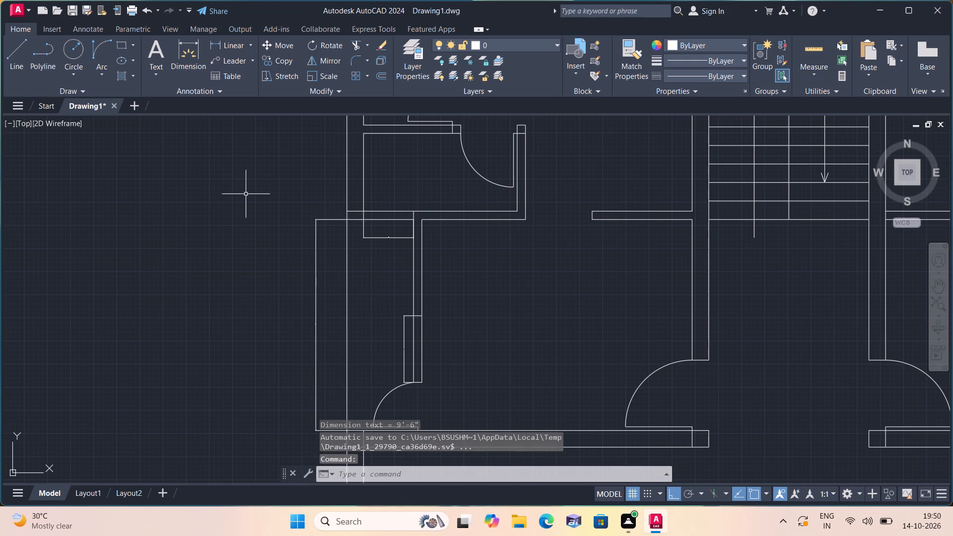
Add a matching vertical linear dimension outside the east outer wall, from the horizontal partition's south face to the southern cross wall's north face.
{"action": "left_click", "coordinate": [239, 47]}
{"action": "scroll", "coordinate": [288, 221], "scroll_direction": "down", "scroll_amount": 1}
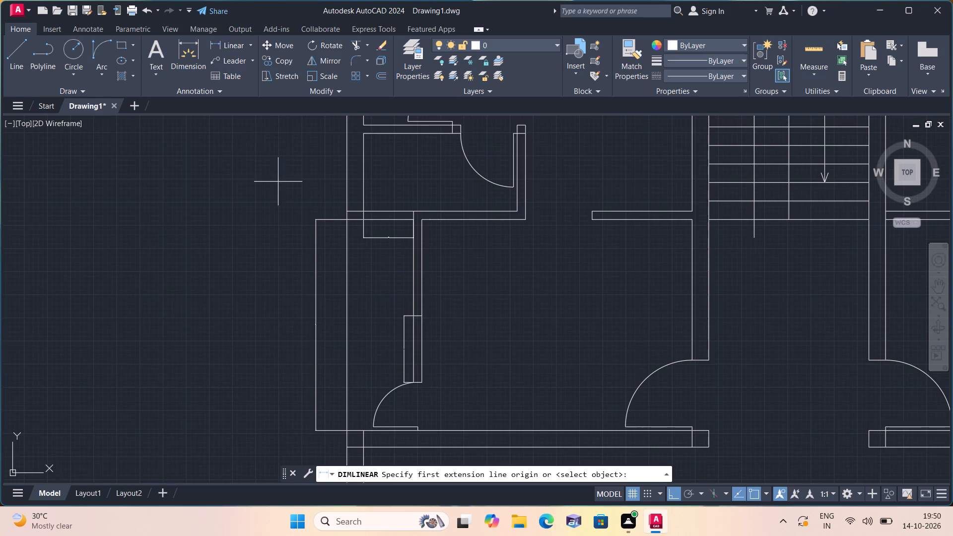
{"action": "scroll", "coordinate": [292, 246], "scroll_direction": "down", "scroll_amount": 1}
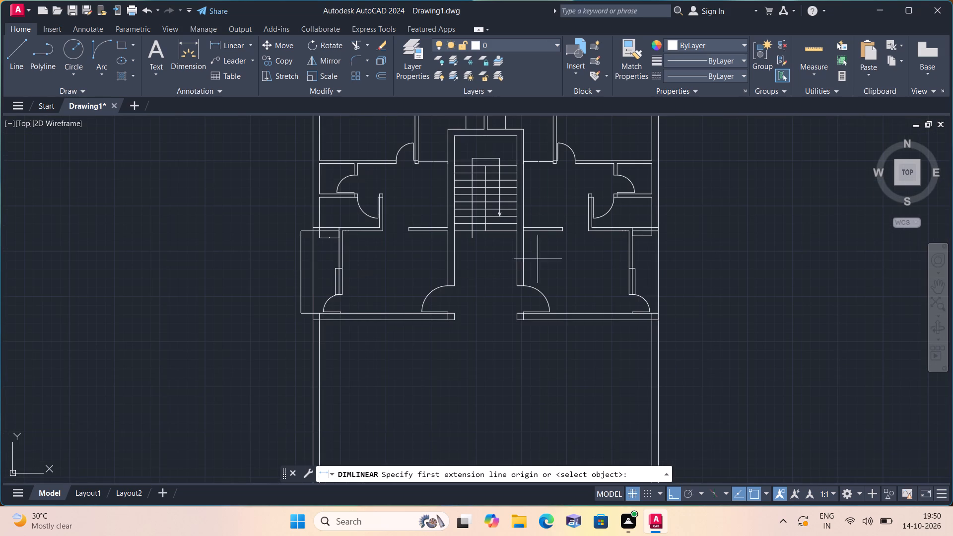
{"action": "scroll", "coordinate": [673, 243], "scroll_direction": "up", "scroll_amount": 2}
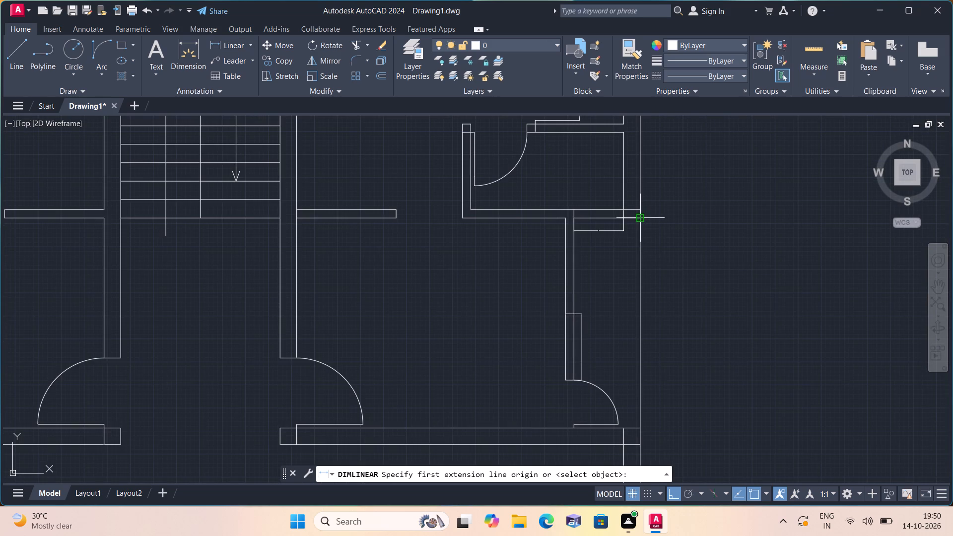
{"action": "left_click", "coordinate": [643, 220]}
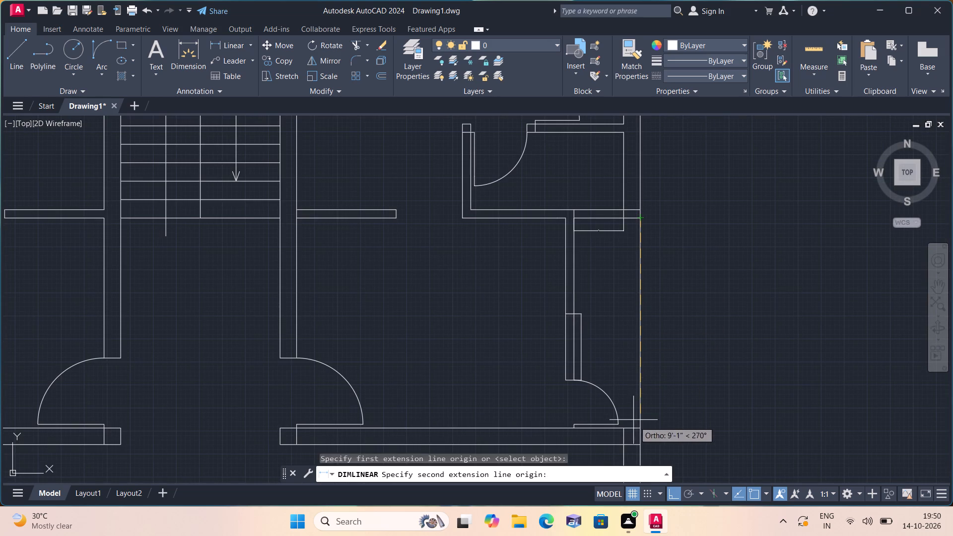
{"action": "left_click", "coordinate": [638, 428]}
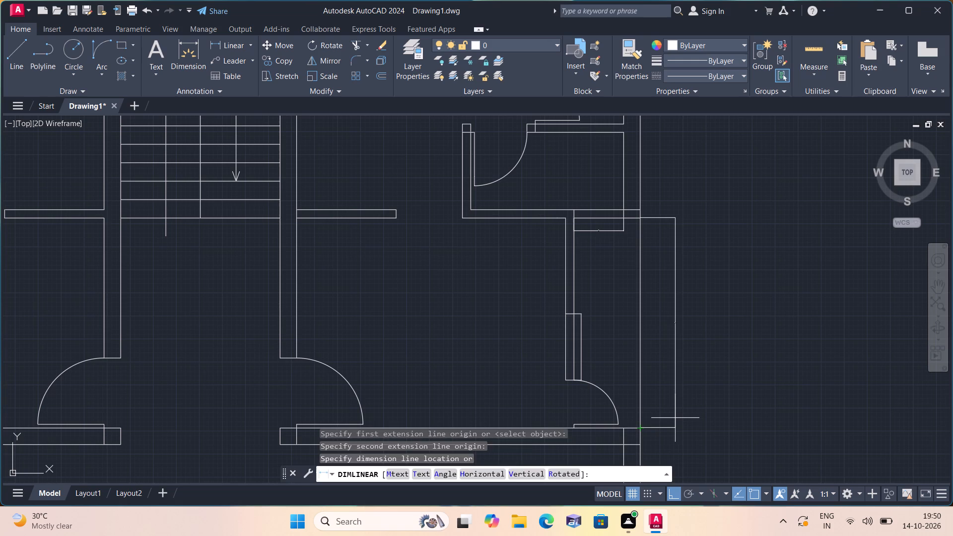
{"action": "left_click", "coordinate": [675, 417]}
Select the new vertical dimension outside the east outer wall along with all similar dimensions and set their text height to 6".
{"action": "scroll", "coordinate": [685, 303], "scroll_direction": "up", "scroll_amount": 2}
{"action": "scroll", "coordinate": [665, 346], "scroll_direction": "up", "scroll_amount": 1}
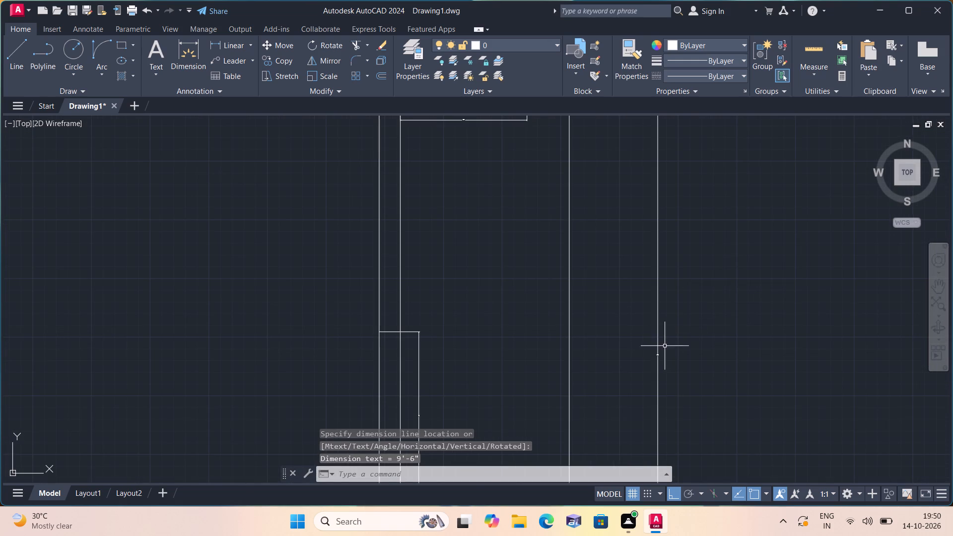
{"action": "scroll", "coordinate": [665, 346], "scroll_direction": "up", "scroll_amount": 2}
{"action": "scroll", "coordinate": [632, 394], "scroll_direction": "up", "scroll_amount": 3}
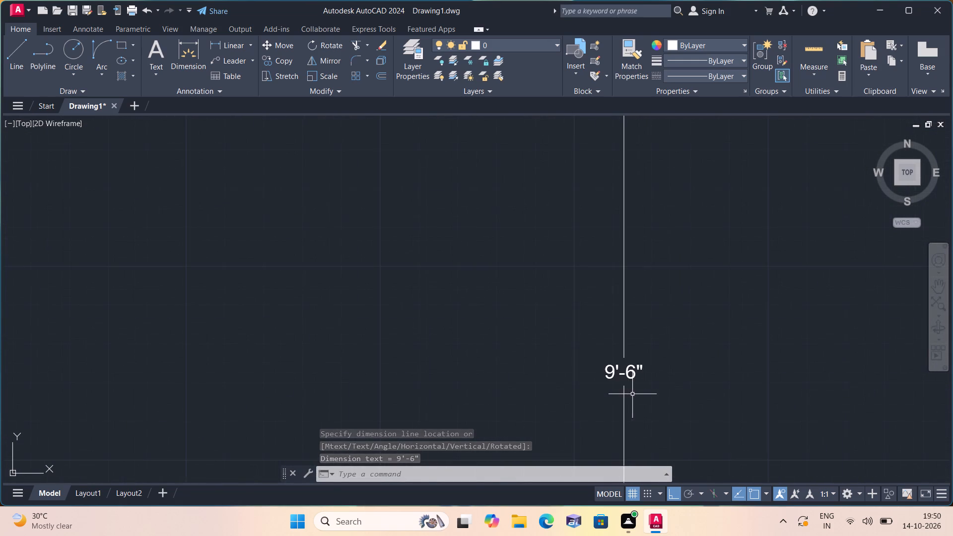
{"action": "middle_click_drag", "start_coordinate": [630, 393], "coordinate": [644, 345]}
{"action": "scroll", "coordinate": [644, 345], "scroll_direction": "down", "scroll_amount": 1}
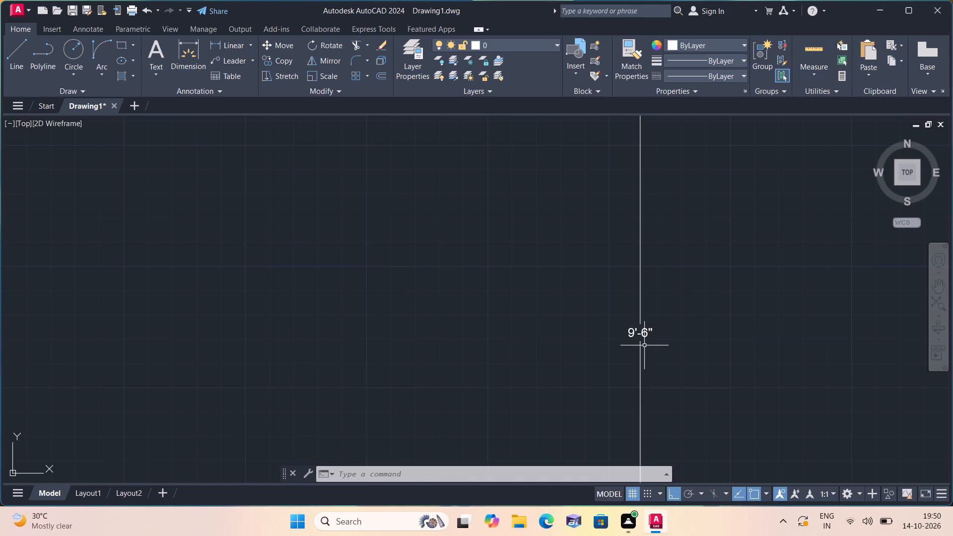
{"action": "left_click", "coordinate": [702, 376]}
{"action": "left_click", "coordinate": [618, 300]}
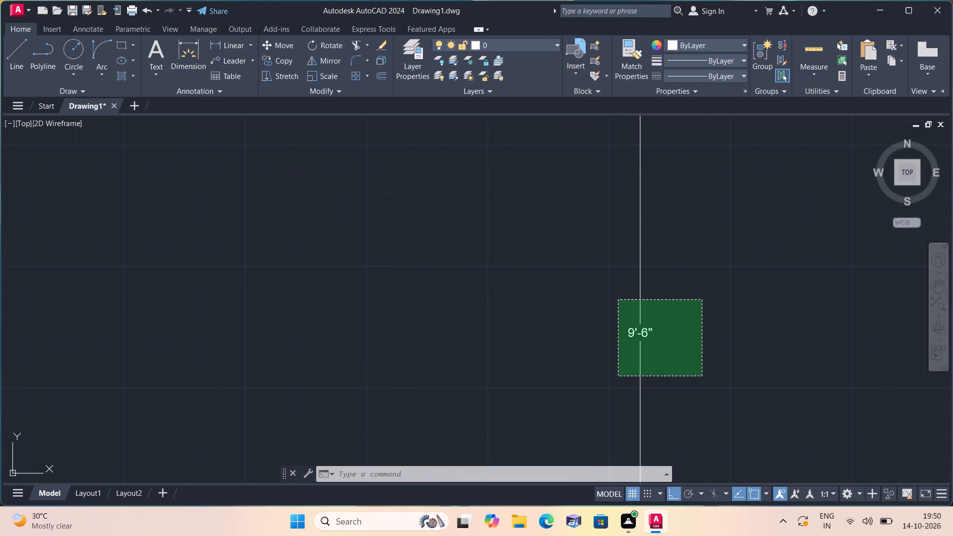
{"action": "right_click", "coordinate": [618, 300]}
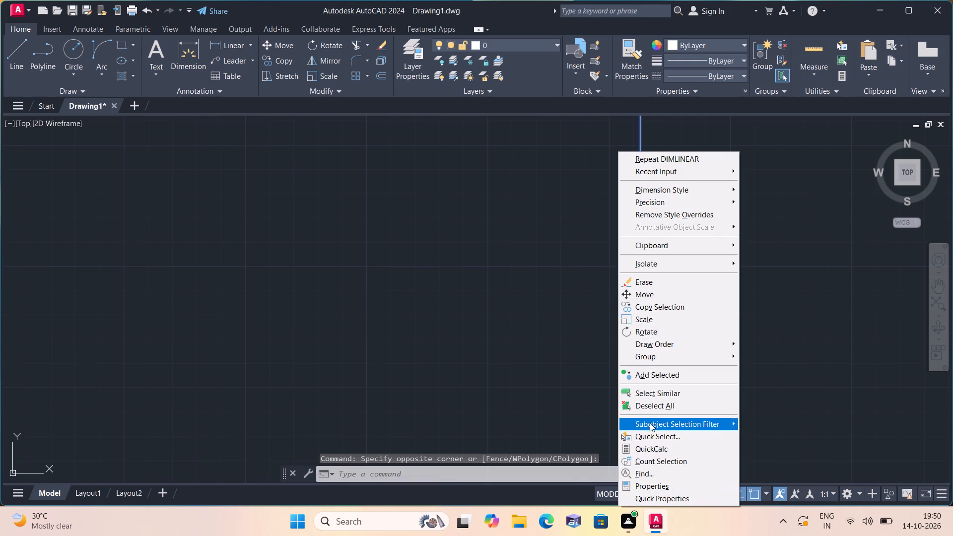
{"action": "left_click", "coordinate": [652, 393]}
{"action": "right_click", "coordinate": [564, 341]}
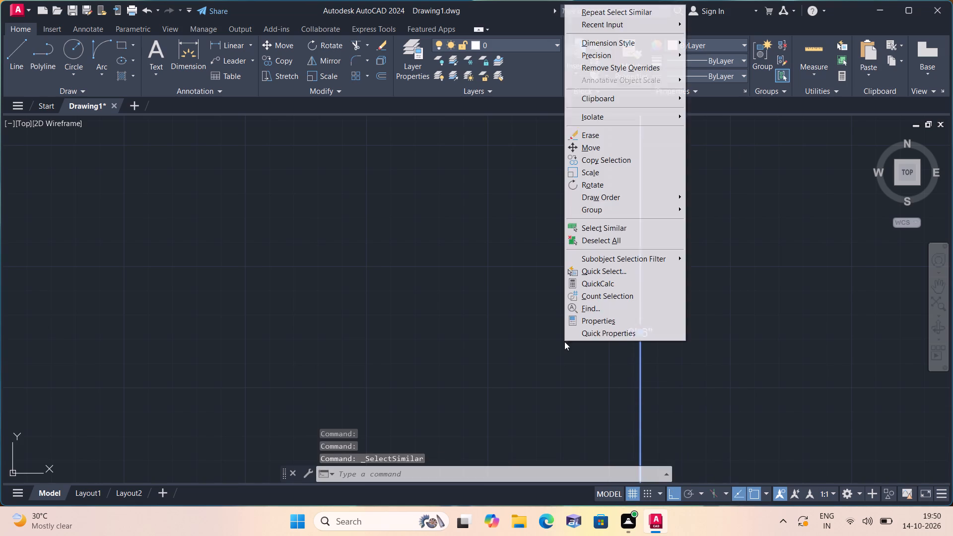
{"action": "left_click", "coordinate": [588, 322]}
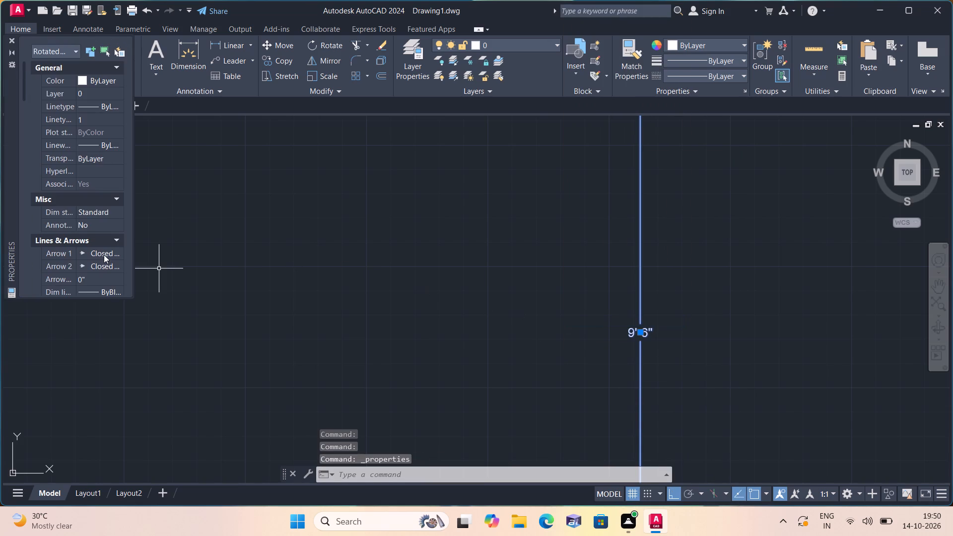
{"action": "scroll", "coordinate": [77, 269], "scroll_direction": "down", "scroll_amount": 4}
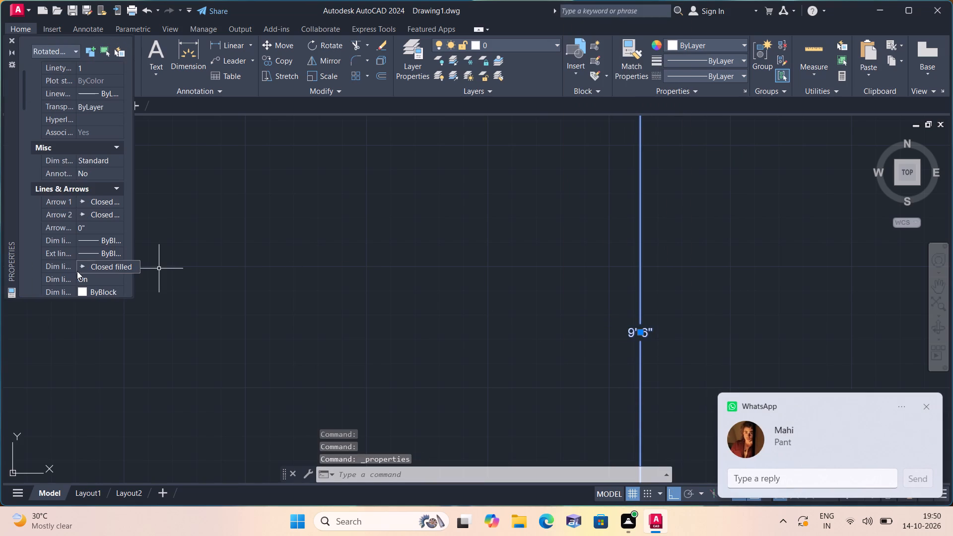
{"action": "scroll", "coordinate": [77, 271], "scroll_direction": "down", "scroll_amount": 5}
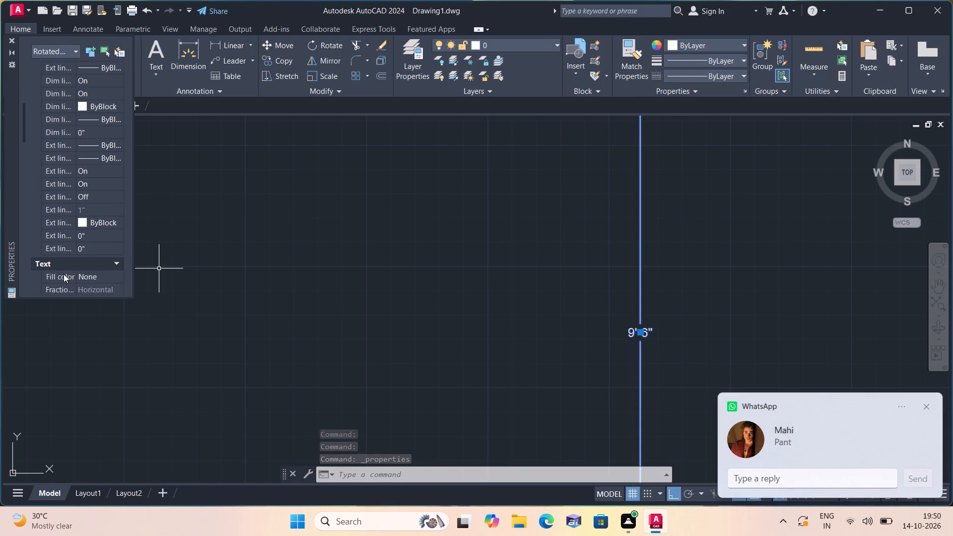
{"action": "scroll", "coordinate": [87, 288], "scroll_direction": "down", "scroll_amount": 1}
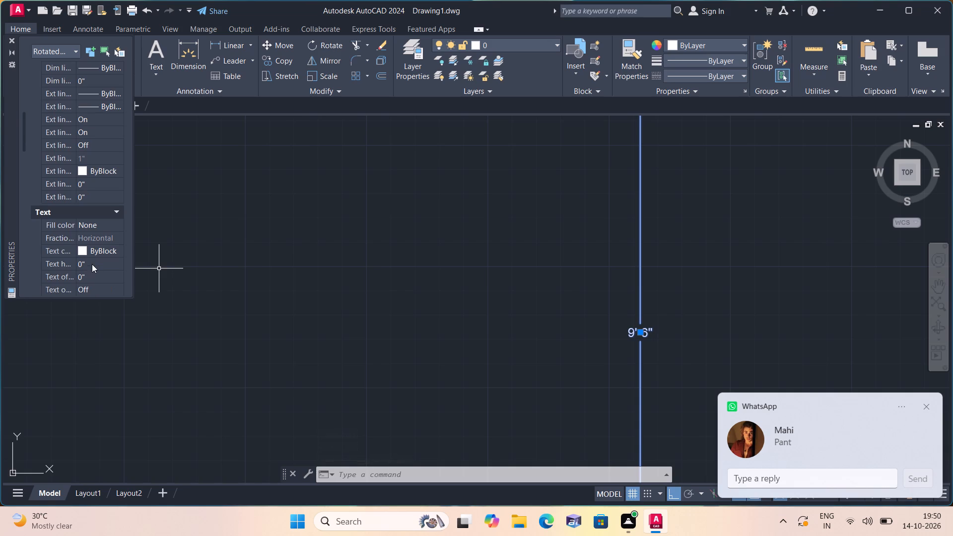
{"action": "left_click", "coordinate": [92, 264]}
{"action": "key", "text": "BackSpace"}
{"action": "key", "text": "BackSpace"}
{"action": "key", "text": "BackSpace"}
{"action": "key", "text": "BackSpace"}
{"action": "key", "text": "BackSpace"}
{"action": "key", "text": "BackSpace"}
{"action": "key", "text": "BackSpace"}
{"action": "key", "text": "BackSpace"}
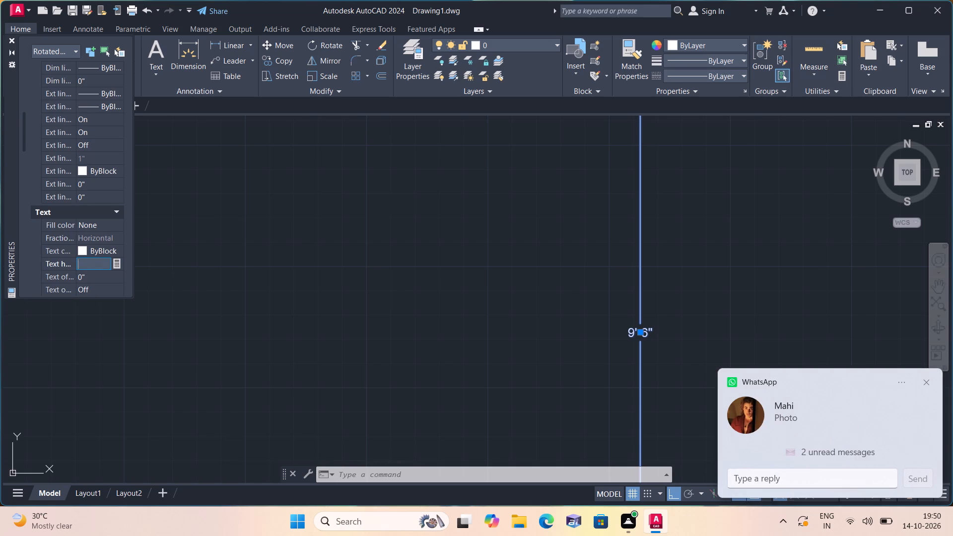
{"action": "type", "text": "6\""}
{"action": "left_click", "coordinate": [251, 242]}
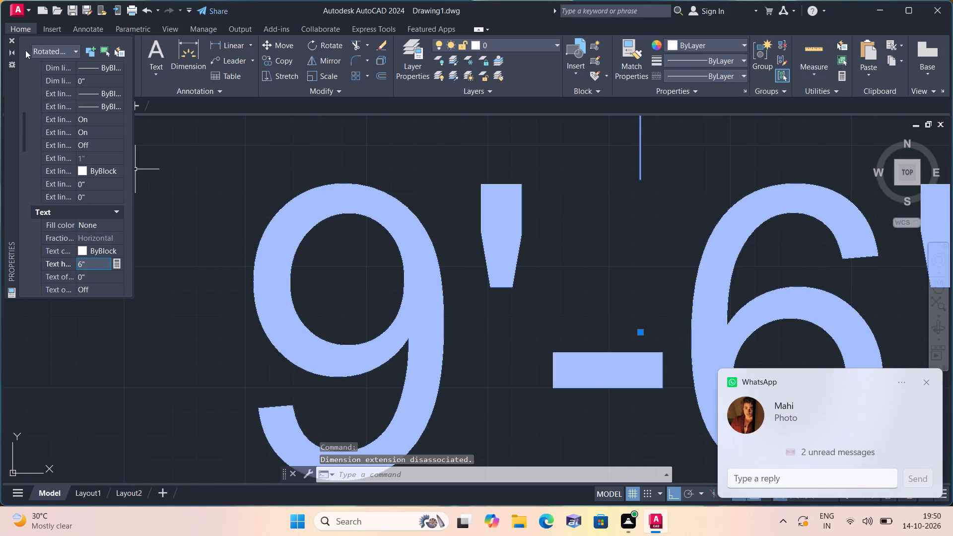
{"action": "left_click", "coordinate": [9, 42]}
{"action": "scroll", "coordinate": [186, 130], "scroll_direction": "down", "scroll_amount": 1}
{"action": "key", "text": "Escape"}
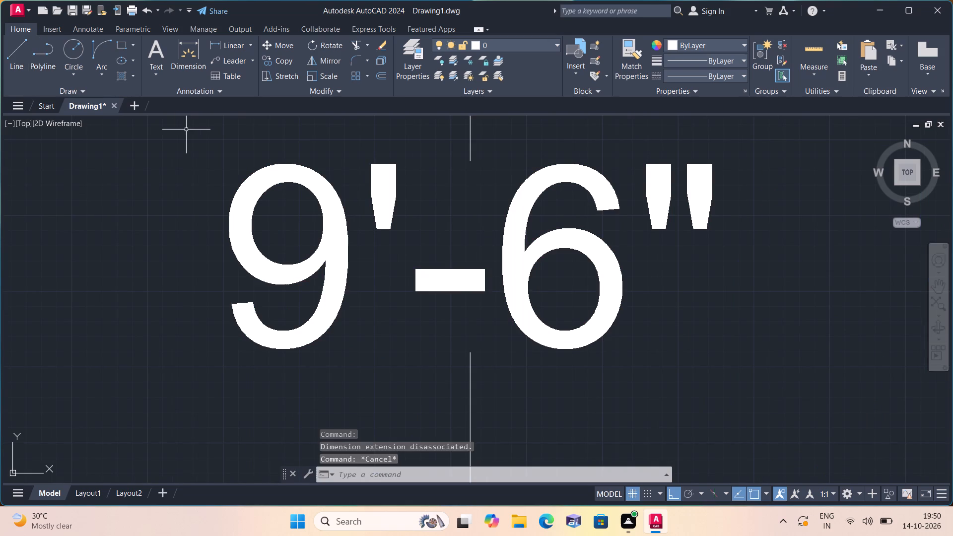
Draw a 4' horizontal line eastward in the empty space east of the new dimension, followed by a 9" segment southward.
{"action": "scroll", "coordinate": [186, 130], "scroll_direction": "down", "scroll_amount": 1}
{"action": "scroll", "coordinate": [261, 231], "scroll_direction": "down", "scroll_amount": 1}
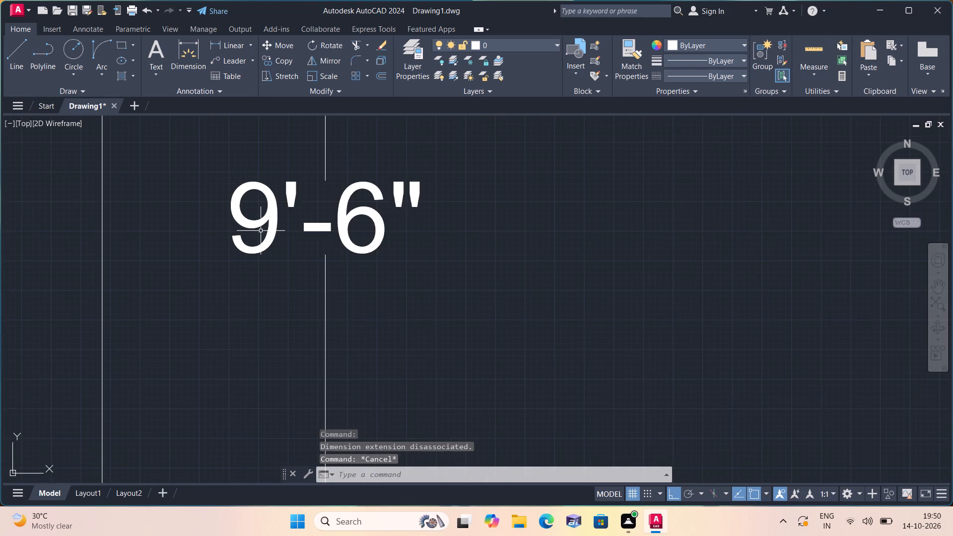
{"action": "scroll", "coordinate": [261, 231], "scroll_direction": "down", "scroll_amount": 2}
{"action": "middle_click_drag", "start_coordinate": [260, 220], "coordinate": [290, 329]}
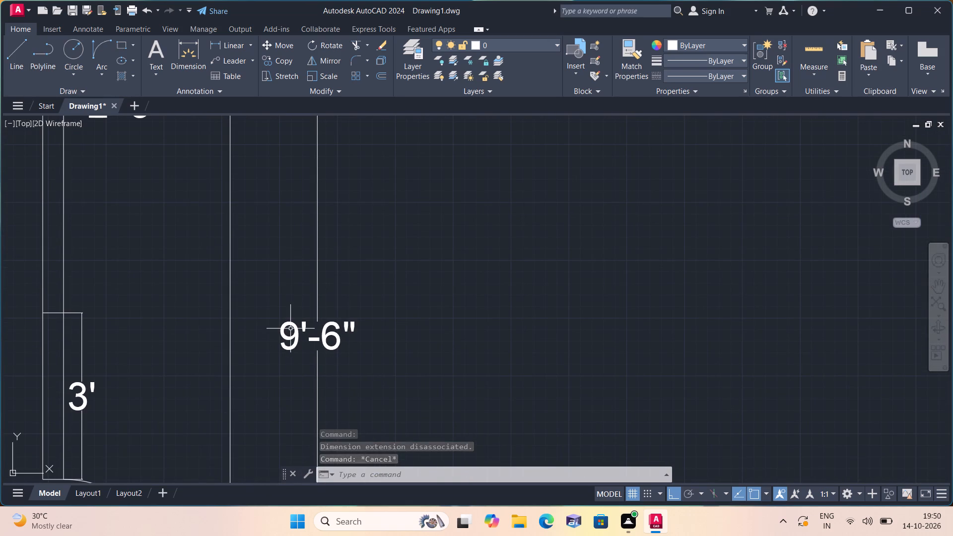
{"action": "type", "text": "l"}
{"action": "key", "text": "space"}
{"action": "scroll", "coordinate": [290, 329], "scroll_direction": "down", "scroll_amount": 1}
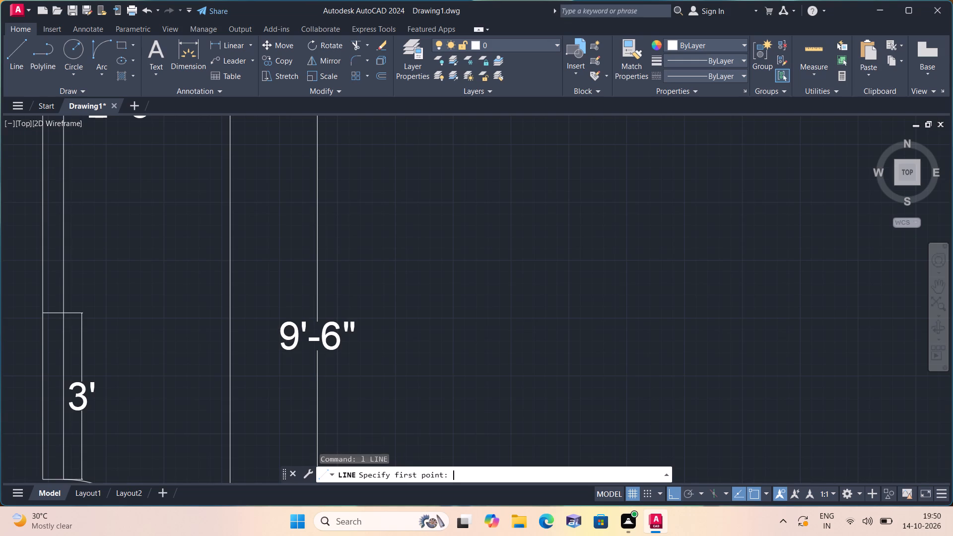
{"action": "left_click", "coordinate": [465, 297]}
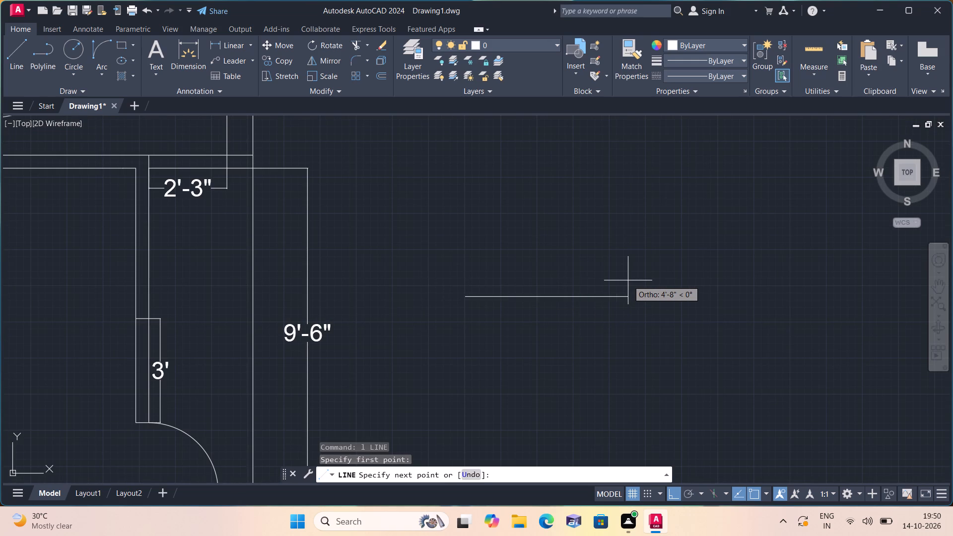
{"action": "scroll", "coordinate": [628, 280], "scroll_direction": "up", "scroll_amount": 1}
{"action": "scroll", "coordinate": [628, 280], "scroll_direction": "down", "scroll_amount": 1}
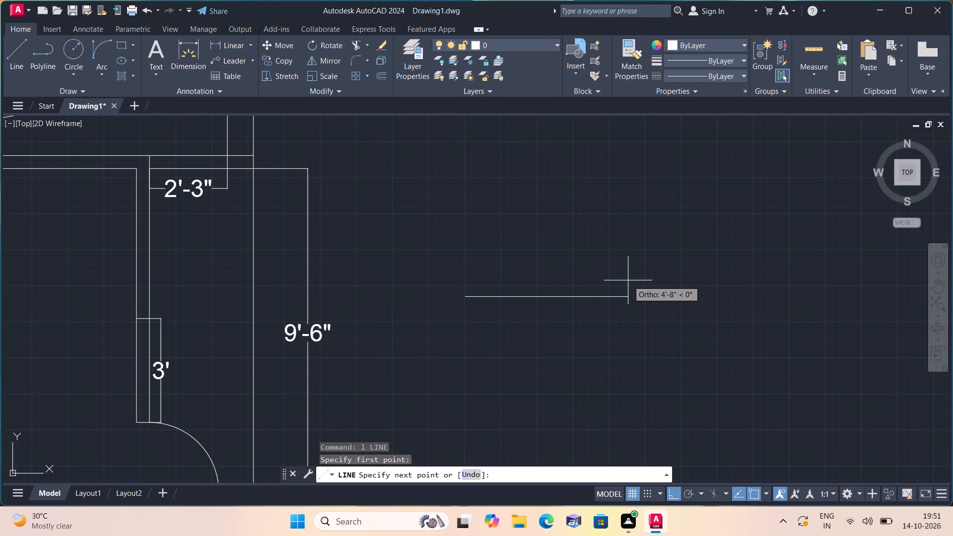
{"action": "scroll", "coordinate": [628, 280], "scroll_direction": "down", "scroll_amount": 1}
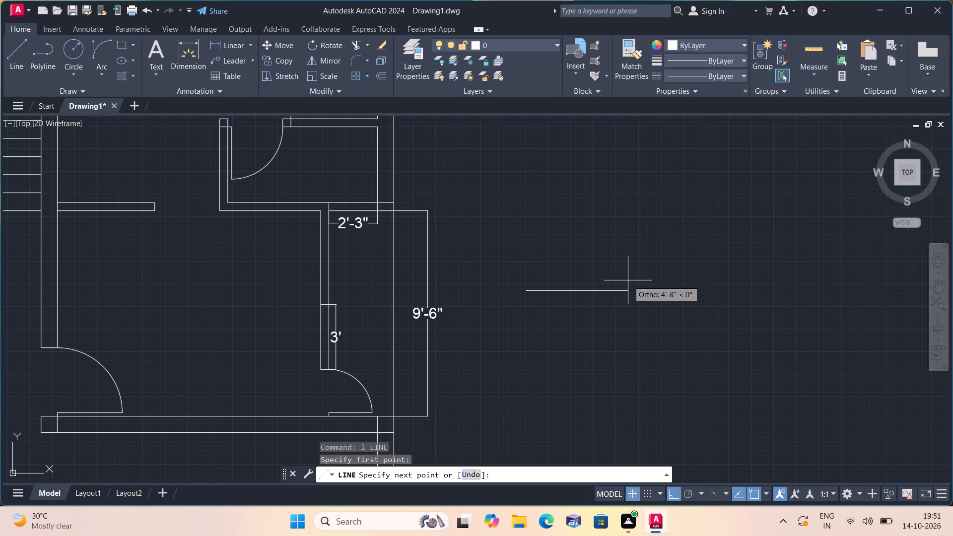
{"action": "scroll", "coordinate": [628, 280], "scroll_direction": "down", "scroll_amount": 1}
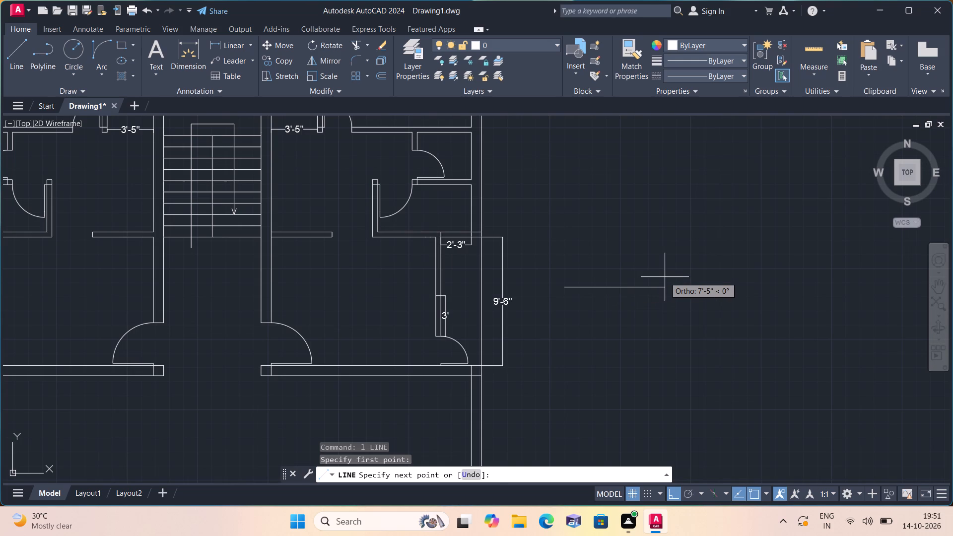
{"action": "type", "text": "4'"}
{"action": "key", "text": "space"}
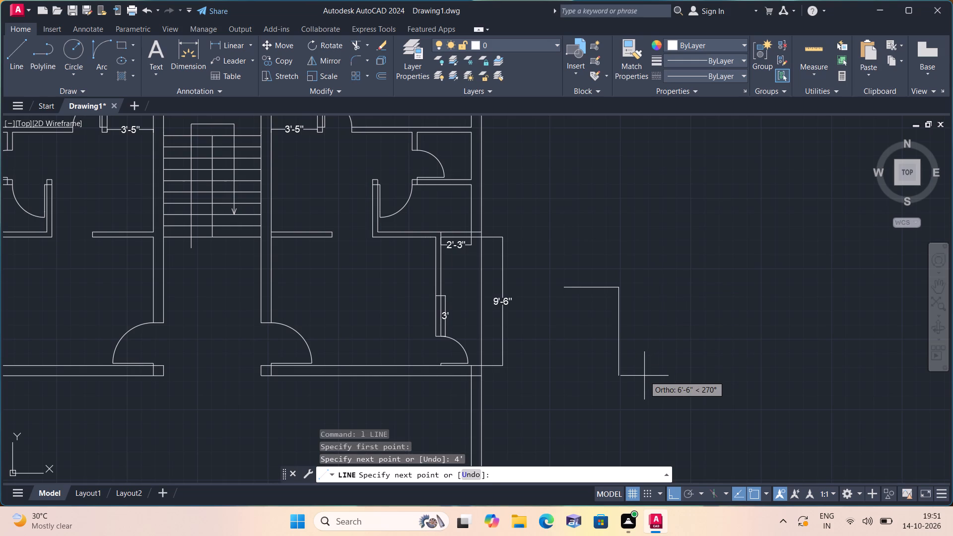
{"action": "key", "text": "9"}
{"action": "key", "text": "Return"}
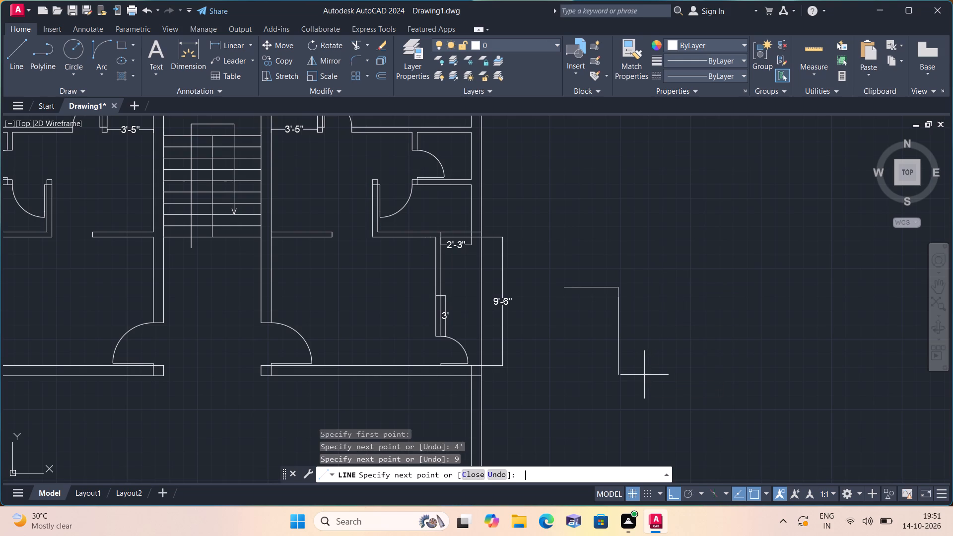
{"action": "key", "text": "Escape"}
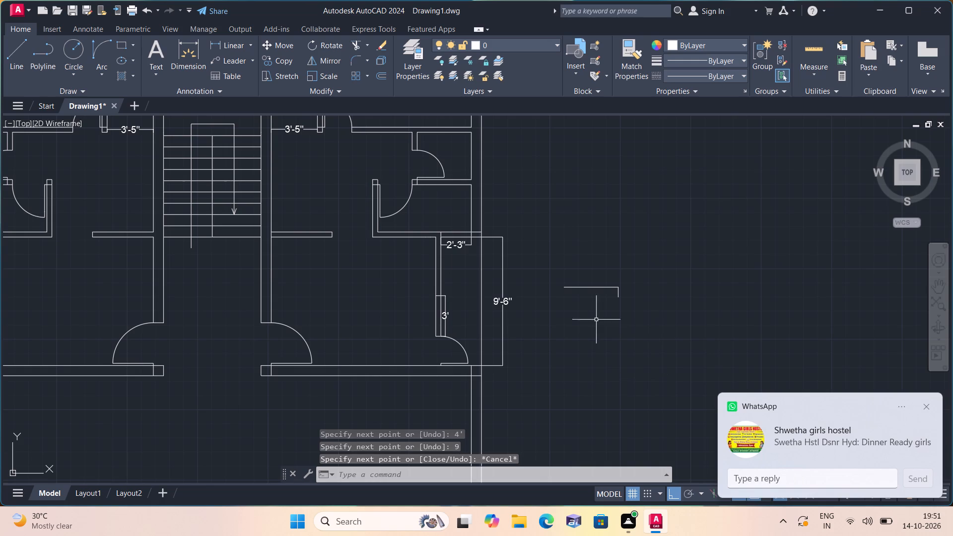
Erase the short 9" vertical segment at the east end of the 4' line.
{"action": "scroll", "coordinate": [624, 304], "scroll_direction": "up", "scroll_amount": 1}
{"action": "scroll", "coordinate": [624, 304], "scroll_direction": "down", "scroll_amount": 1}
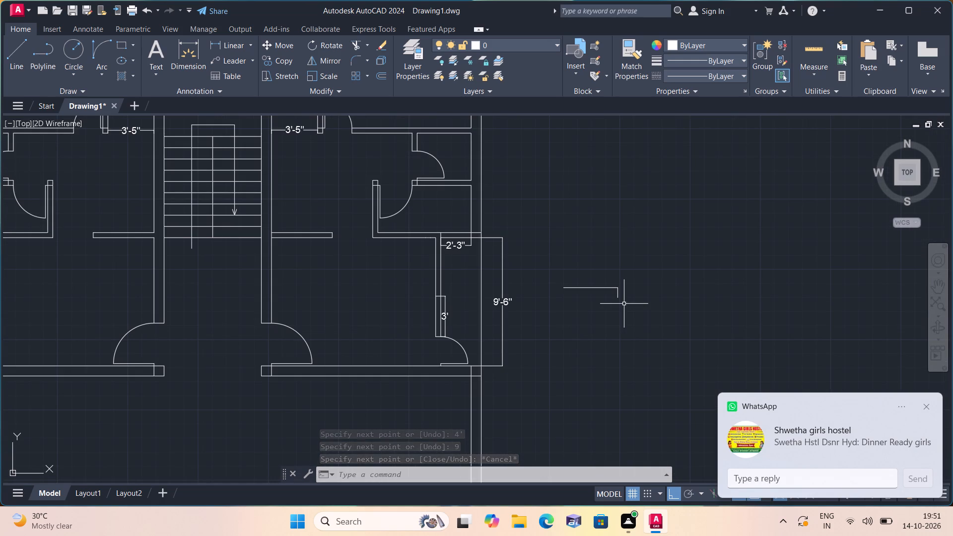
{"action": "scroll", "coordinate": [633, 287], "scroll_direction": "up", "scroll_amount": 1}
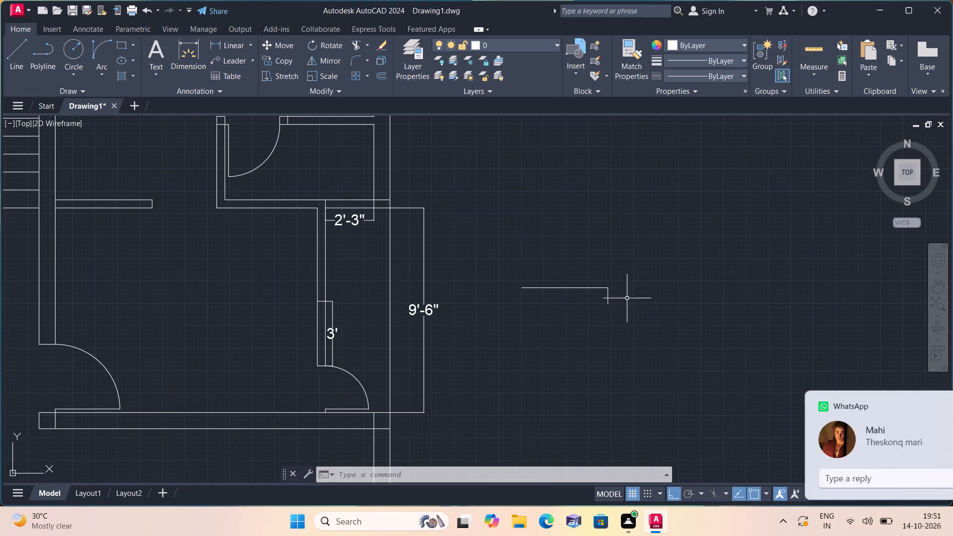
{"action": "left_click", "coordinate": [615, 302]}
{"action": "left_click", "coordinate": [600, 303]}
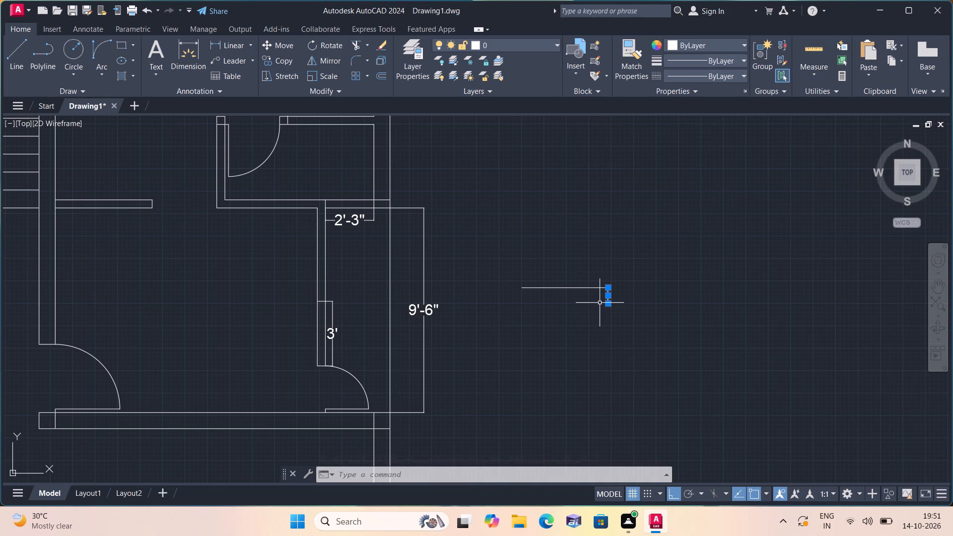
{"action": "key", "text": "Delete"}
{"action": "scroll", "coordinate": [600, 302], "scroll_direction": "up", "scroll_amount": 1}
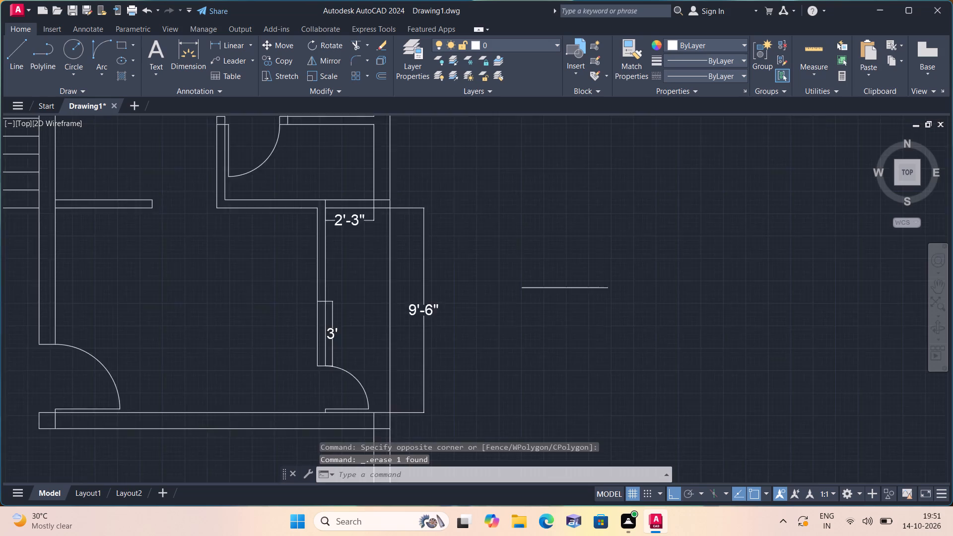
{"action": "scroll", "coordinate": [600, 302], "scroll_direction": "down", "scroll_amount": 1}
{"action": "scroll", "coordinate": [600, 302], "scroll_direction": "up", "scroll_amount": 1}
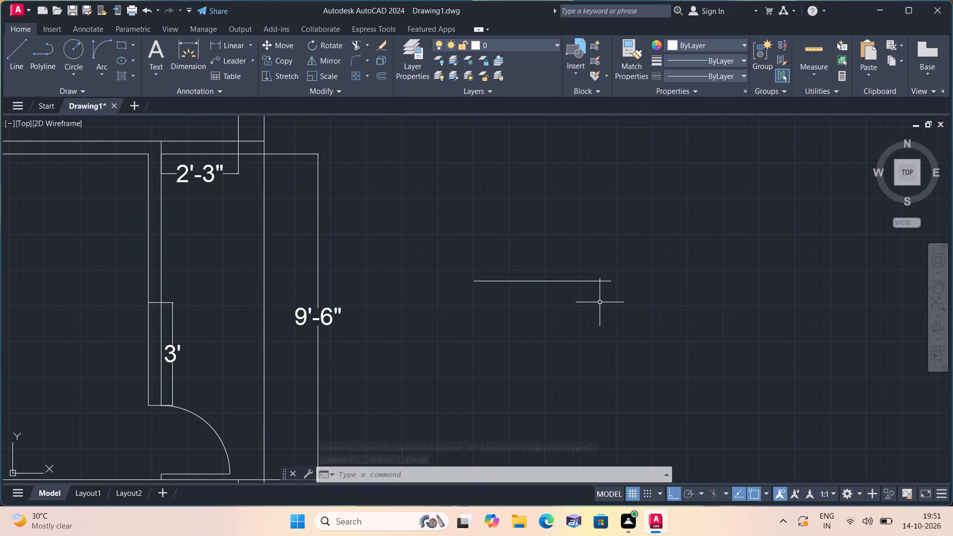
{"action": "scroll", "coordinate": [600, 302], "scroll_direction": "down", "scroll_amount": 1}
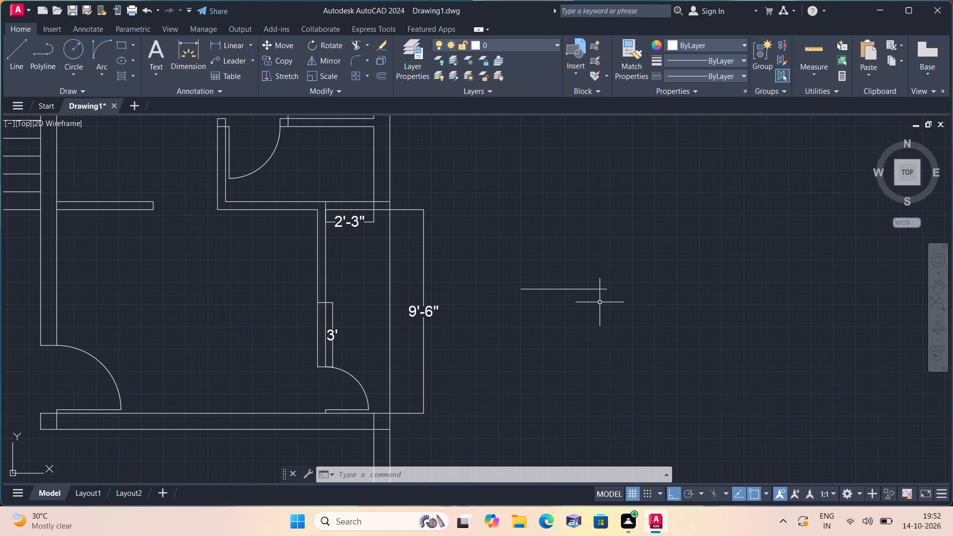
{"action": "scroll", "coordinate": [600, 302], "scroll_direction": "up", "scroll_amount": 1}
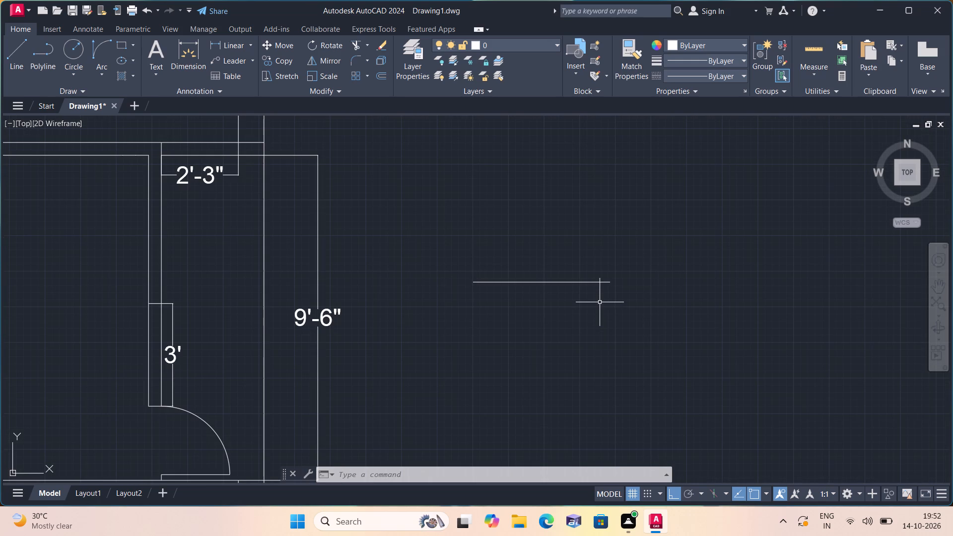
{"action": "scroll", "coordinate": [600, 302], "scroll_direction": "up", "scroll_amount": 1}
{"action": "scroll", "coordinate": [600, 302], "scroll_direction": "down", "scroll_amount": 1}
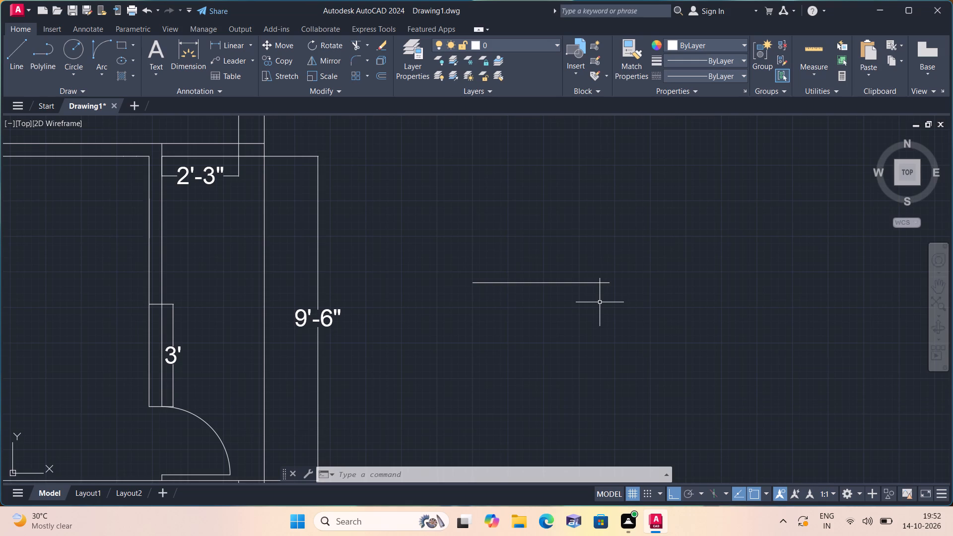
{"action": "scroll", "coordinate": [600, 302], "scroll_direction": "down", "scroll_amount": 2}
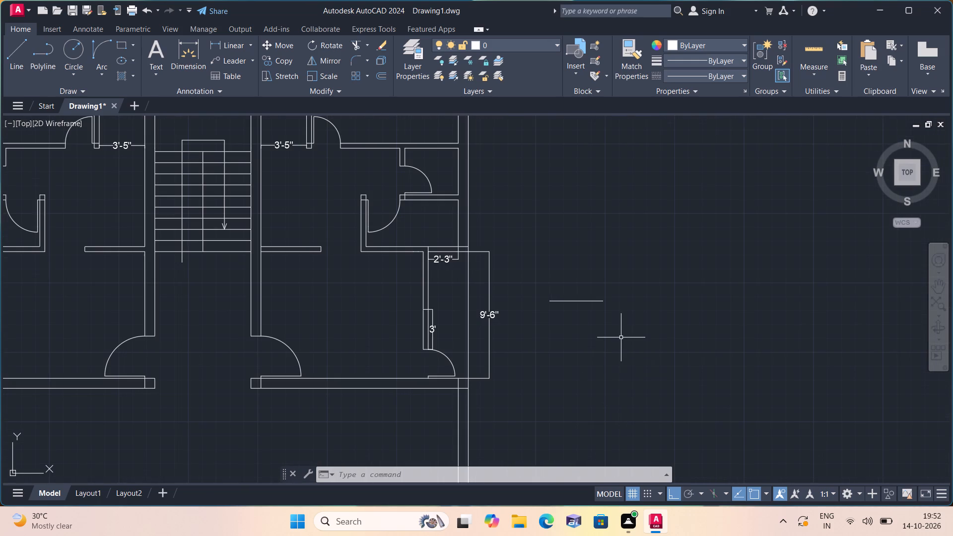
Close the 4' line into a 4' by 9" window rectangle by drawing its east, south and west sides.
{"action": "type", "text": "l"}
{"action": "key", "text": "space"}
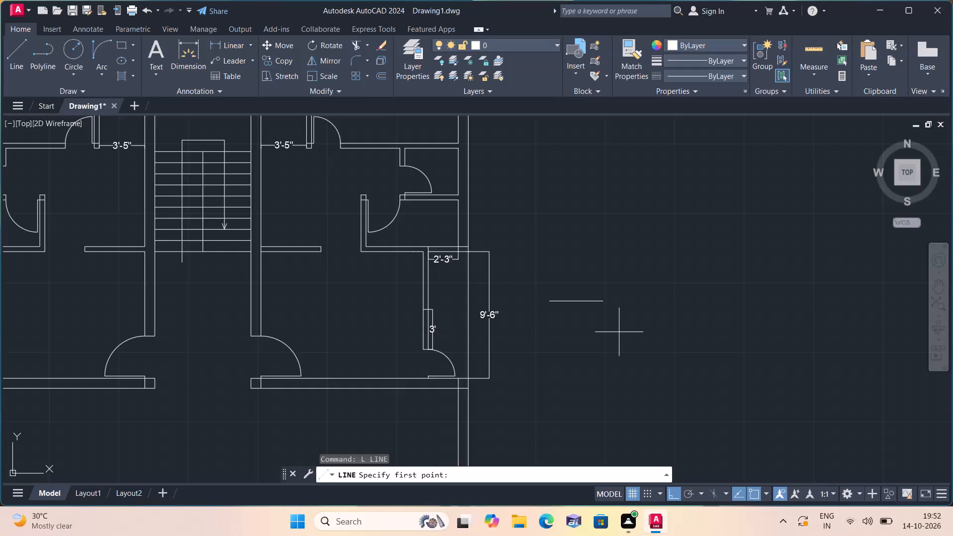
{"action": "scroll", "coordinate": [601, 304], "scroll_direction": "up", "scroll_amount": 1}
{"action": "left_click", "coordinate": [601, 301]}
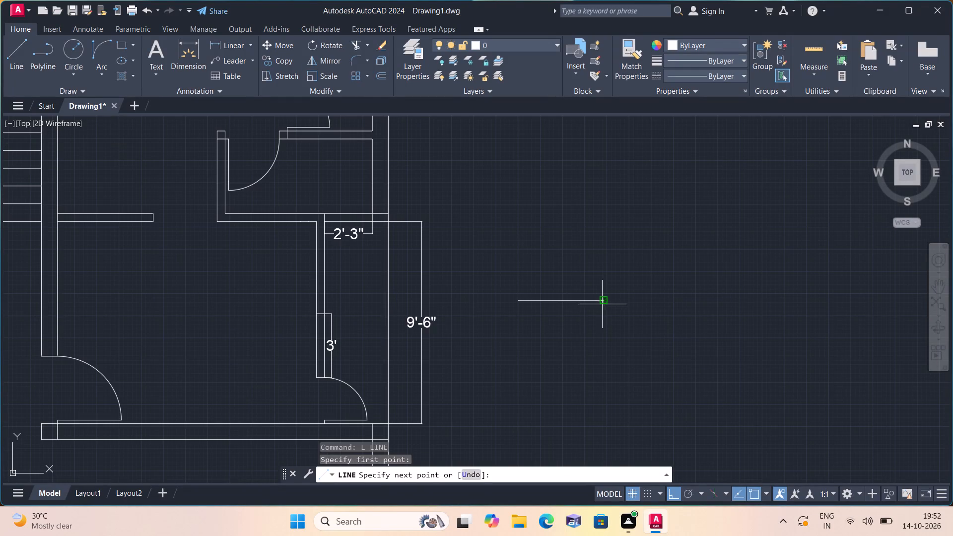
{"action": "type", "text": "9\""}
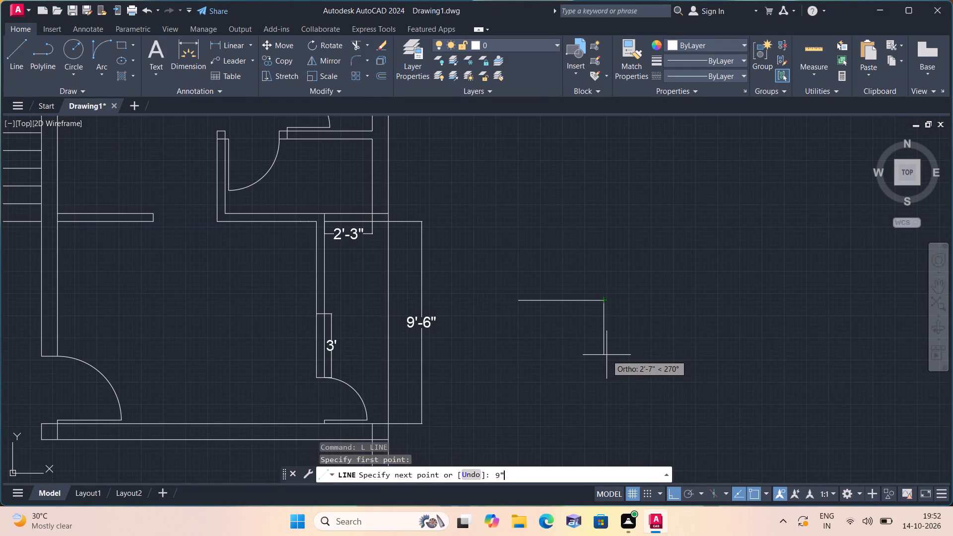
{"action": "key", "text": "space"}
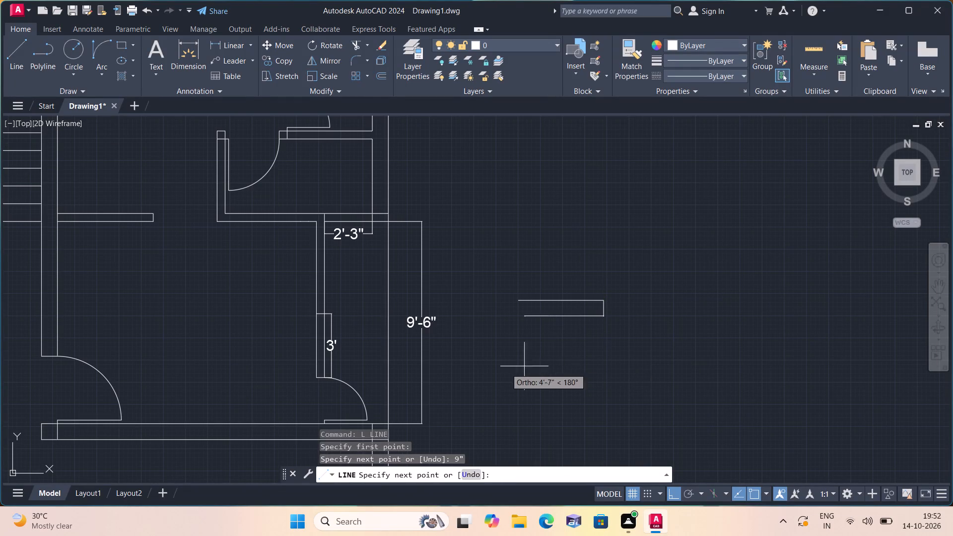
{"action": "type", "text": "4'"}
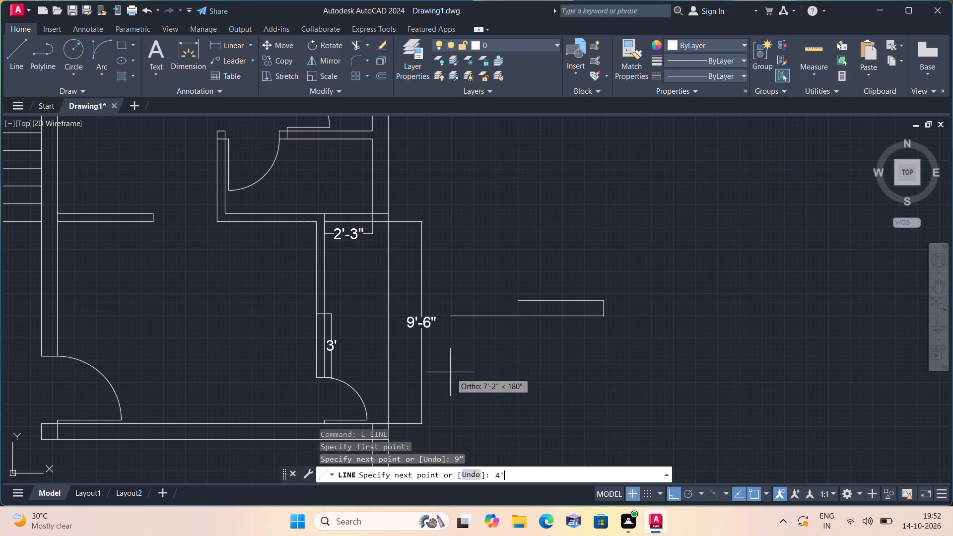
{"action": "key", "text": "space"}
{"action": "scroll", "coordinate": [467, 347], "scroll_direction": "up", "scroll_amount": 2}
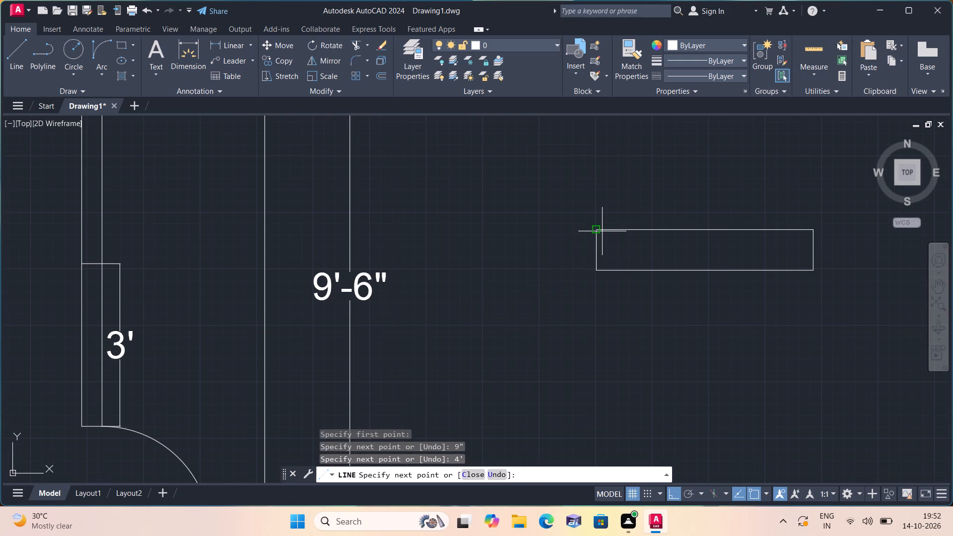
{"action": "left_click", "coordinate": [598, 228]}
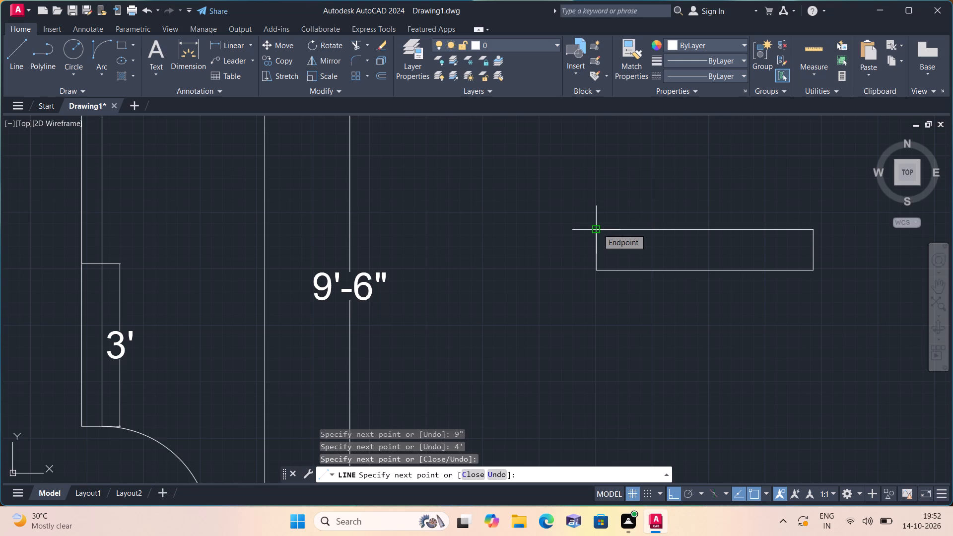
{"action": "key", "text": "space"}
Draw a horizontal centre line through the window rectangle, from its west side's midpoint to its east side.
{"action": "scroll", "coordinate": [597, 235], "scroll_direction": "up", "scroll_amount": 1}
{"action": "key", "text": "space"}
{"action": "left_click", "coordinate": [596, 258]}
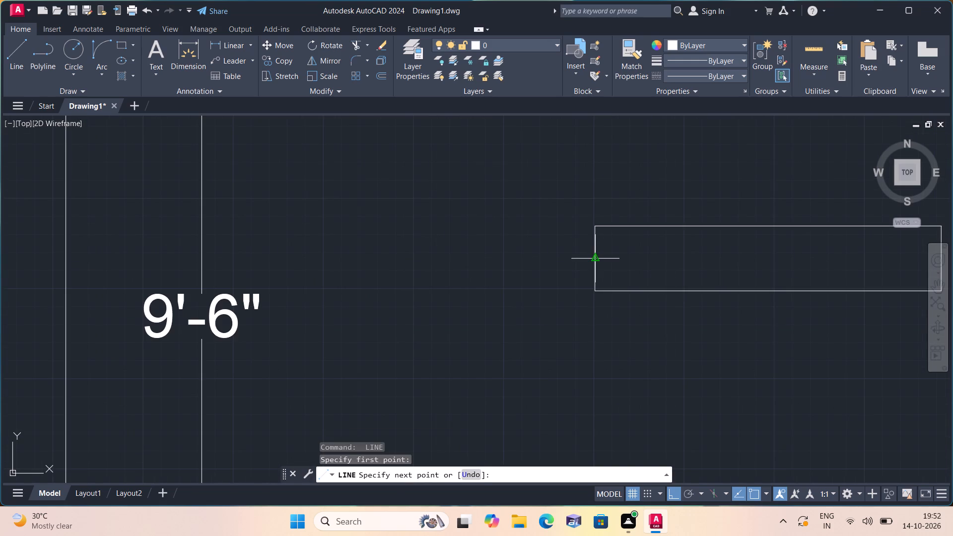
{"action": "scroll", "coordinate": [665, 244], "scroll_direction": "down", "scroll_amount": 1}
{"action": "middle_click_drag", "start_coordinate": [664, 244], "coordinate": [470, 313]}
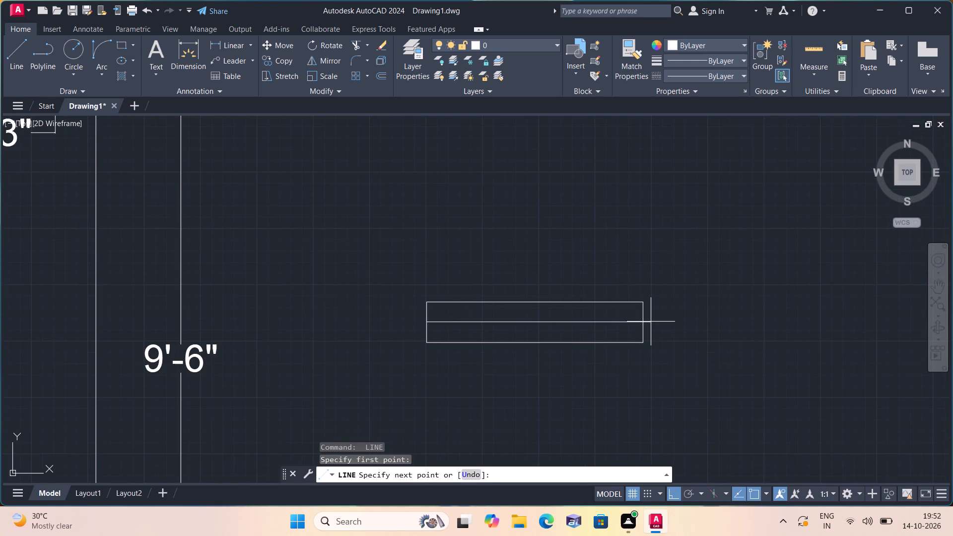
{"action": "left_click", "coordinate": [644, 324]}
{"action": "key", "text": "space"}
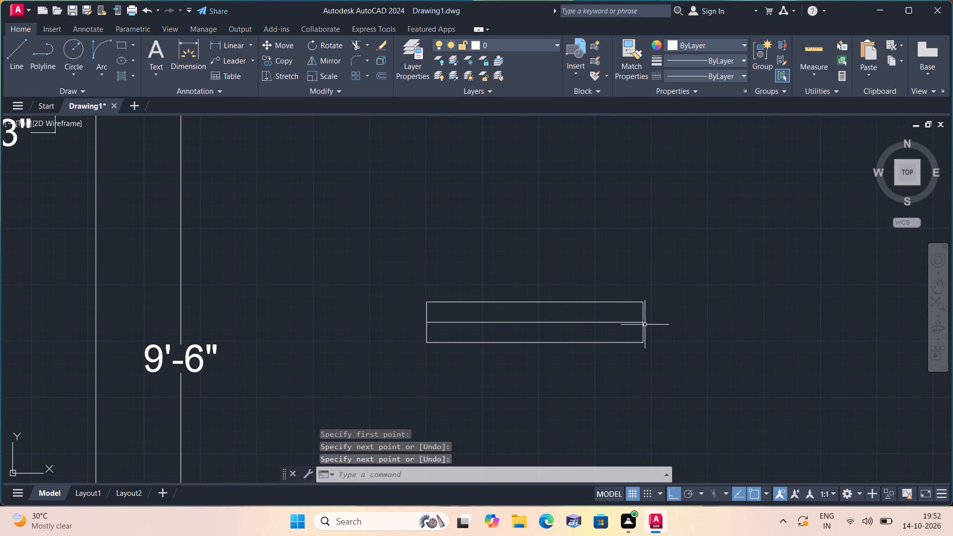
With Ortho off, copy the window symbol by its south edge's midpoint into the north outer wall, centred on the northwest room.
{"action": "scroll", "coordinate": [648, 315], "scroll_direction": "down", "scroll_amount": 2}
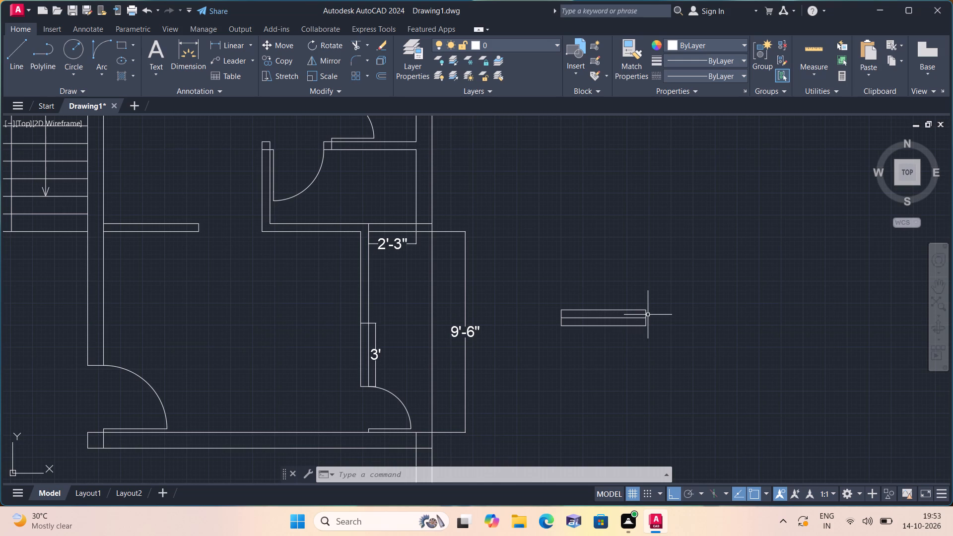
{"action": "middle_click_drag", "start_coordinate": [581, 350], "coordinate": [667, 293]}
{"action": "scroll", "coordinate": [667, 293], "scroll_direction": "down", "scroll_amount": 1}
{"action": "scroll", "coordinate": [603, 261], "scroll_direction": "down", "scroll_amount": 1}
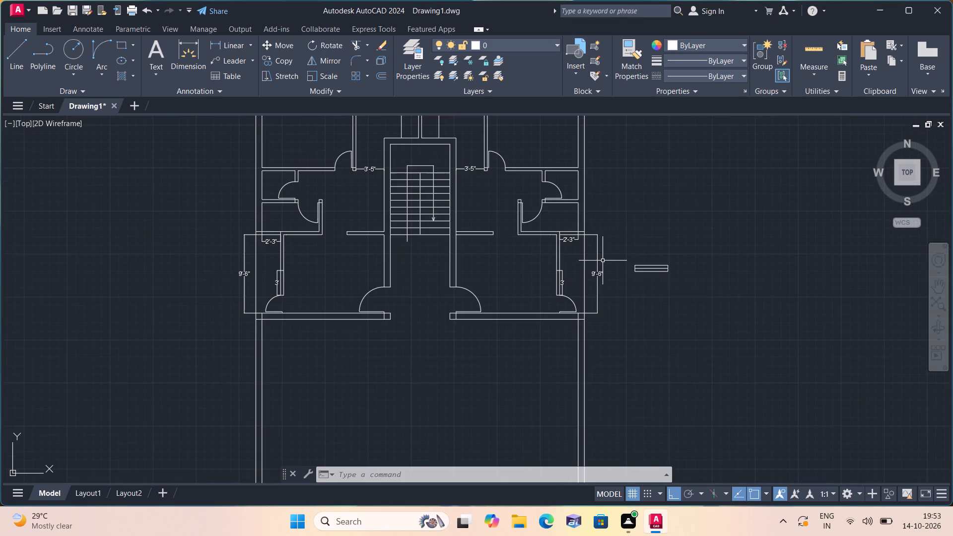
{"action": "scroll", "coordinate": [603, 261], "scroll_direction": "down", "scroll_amount": 1}
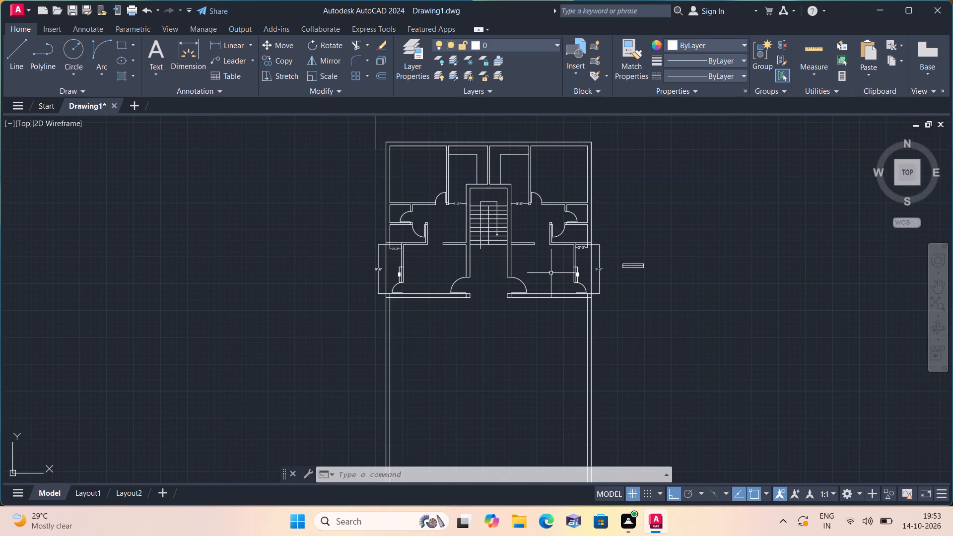
{"action": "scroll", "coordinate": [551, 285], "scroll_direction": "up", "scroll_amount": 2}
{"action": "left_click", "coordinate": [815, 269]}
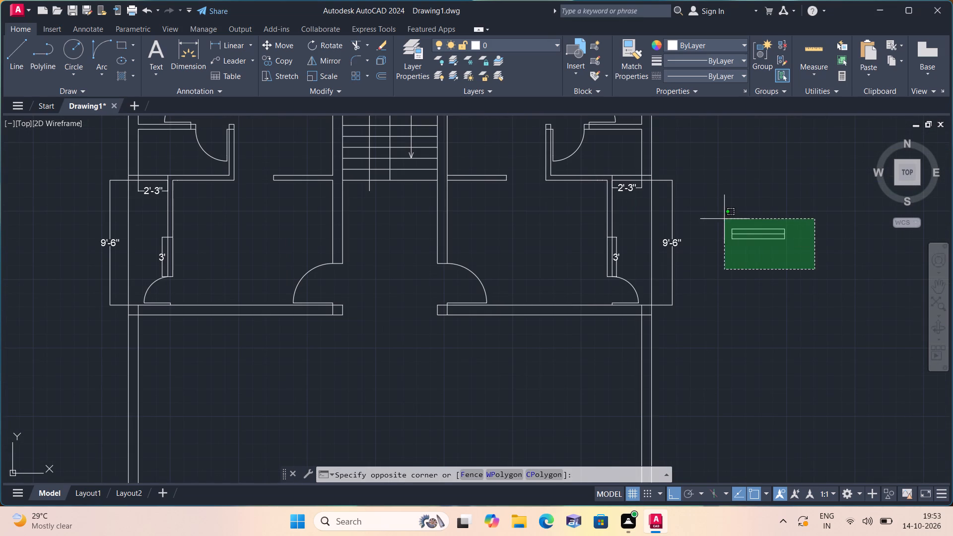
{"action": "left_click", "coordinate": [715, 212]}
{"action": "key", "text": "F8"}
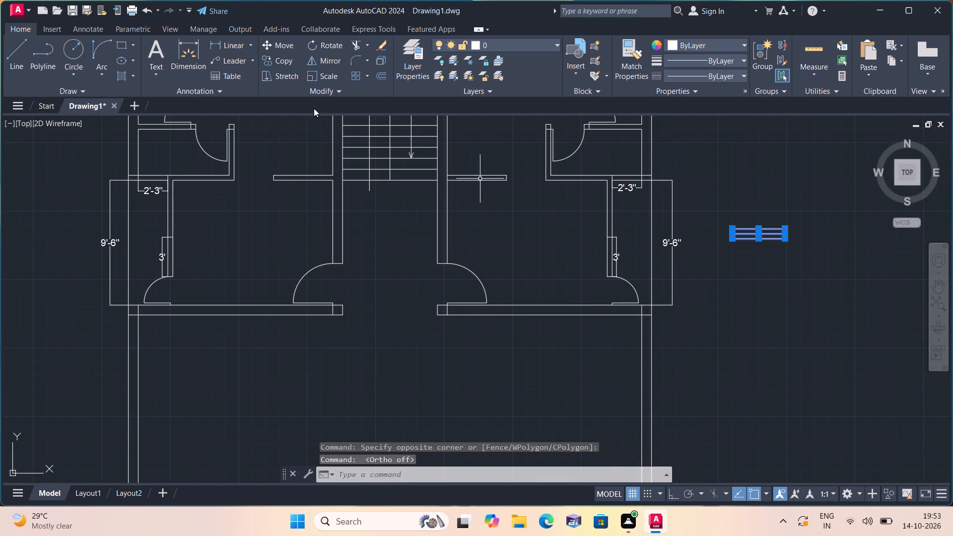
{"action": "left_click", "coordinate": [282, 59]}
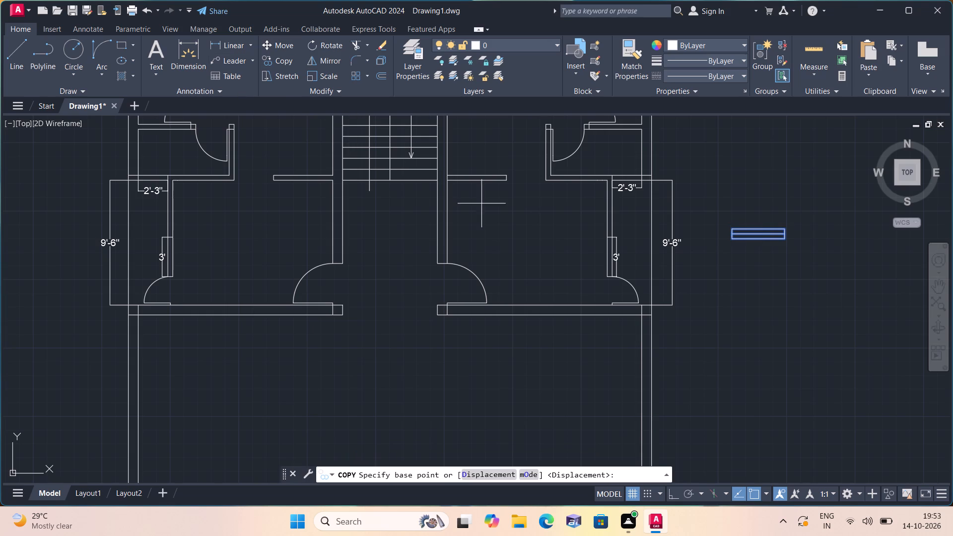
{"action": "left_click", "coordinate": [760, 238]}
{"action": "scroll", "coordinate": [758, 242], "scroll_direction": "down", "scroll_amount": 3}
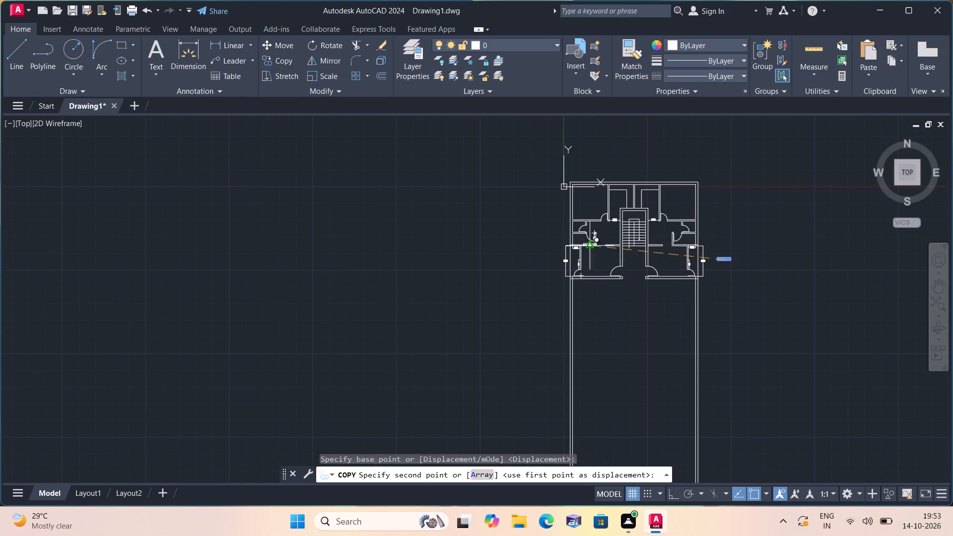
{"action": "scroll", "coordinate": [573, 183], "scroll_direction": "up", "scroll_amount": 3}
{"action": "scroll", "coordinate": [631, 187], "scroll_direction": "up", "scroll_amount": 1}
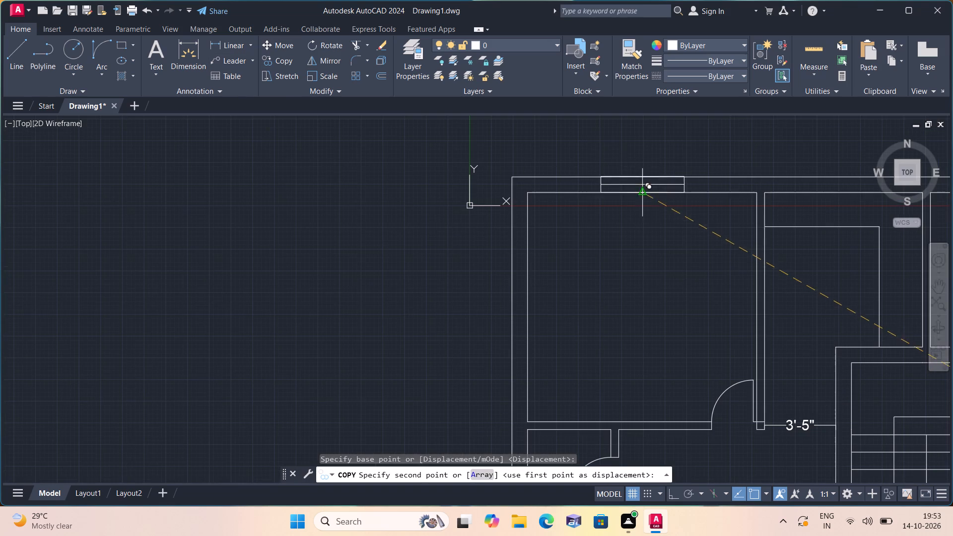
{"action": "middle_click_drag", "start_coordinate": [651, 205], "coordinate": [587, 290]}
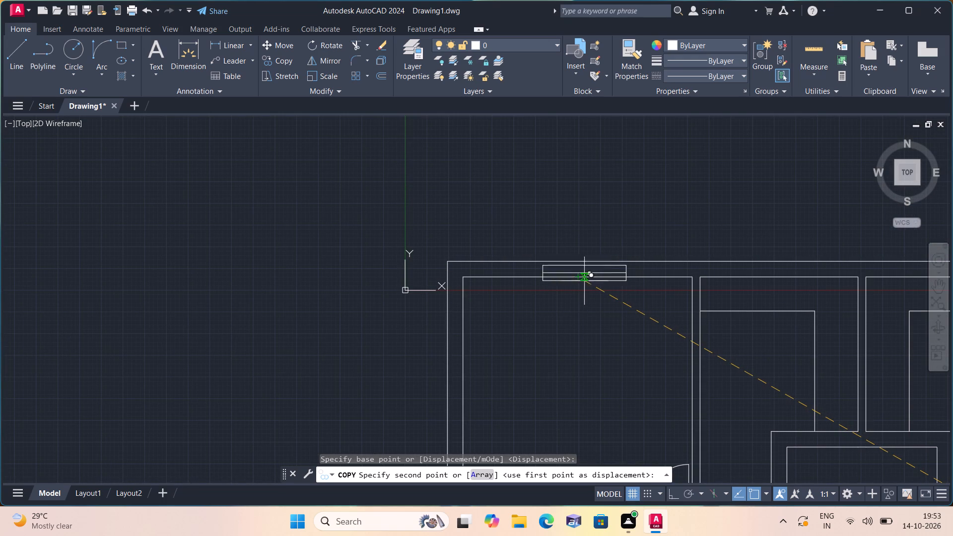
{"action": "left_click", "coordinate": [579, 277]}
Place a second window copy in the north outer wall, centred on the northeast room, and finish copying.
{"action": "middle_click_drag", "start_coordinate": [612, 328], "coordinate": [410, 341]}
{"action": "scroll", "coordinate": [402, 338], "scroll_direction": "down", "scroll_amount": 1}
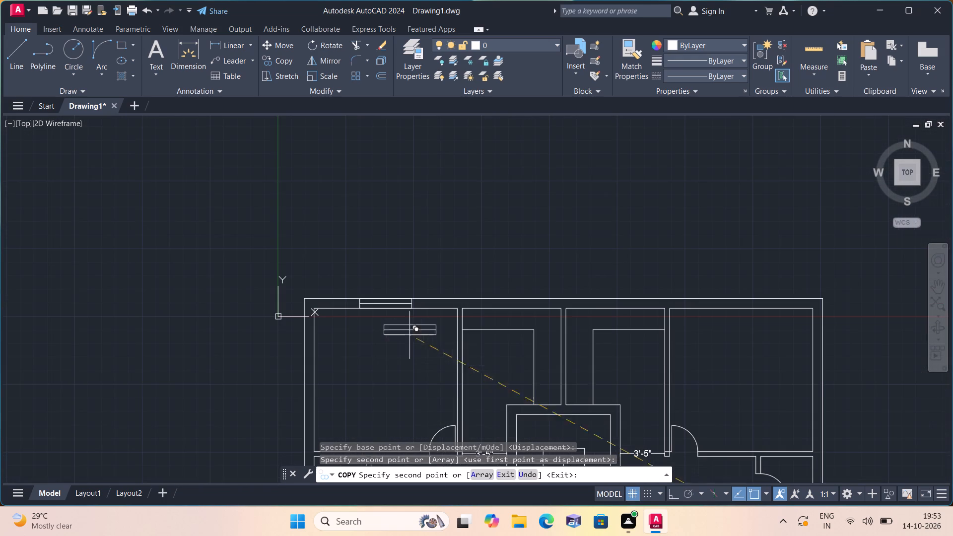
{"action": "left_click", "coordinate": [741, 309]}
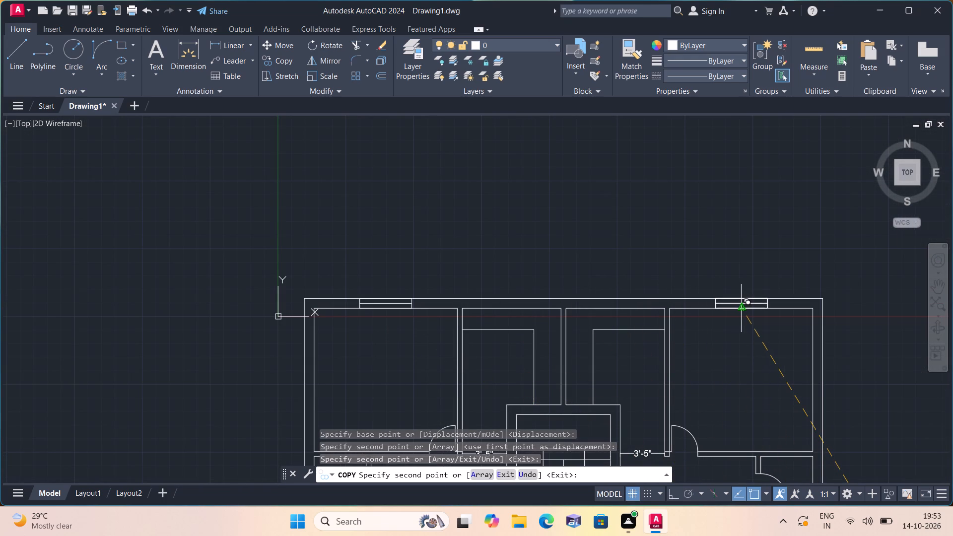
{"action": "key", "text": "Escape"}
Add a horizontal linear dimension across the northwest room's window, placed just outside the north wall.
{"action": "middle_click_drag", "start_coordinate": [526, 300], "coordinate": [377, 274]}
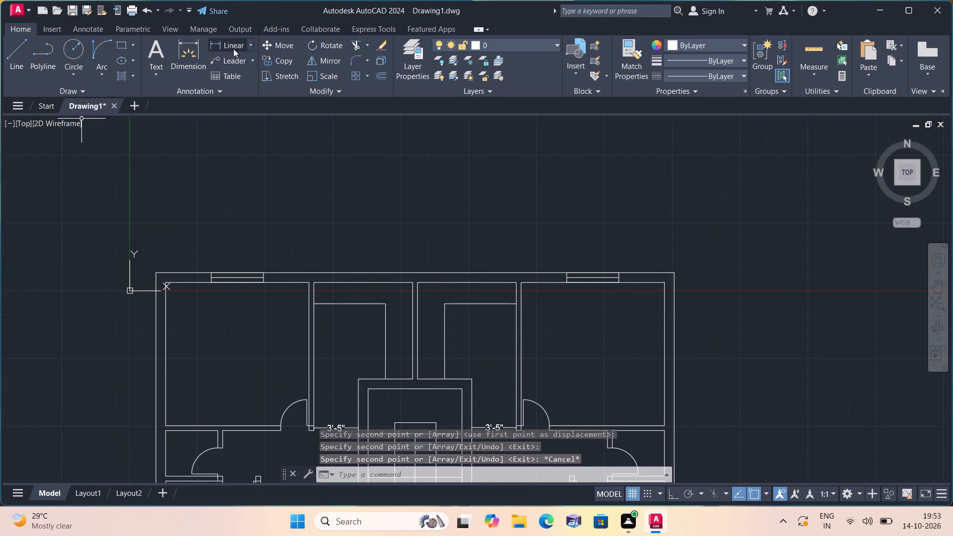
{"action": "left_click", "coordinate": [233, 44]}
{"action": "scroll", "coordinate": [214, 255], "scroll_direction": "up", "scroll_amount": 2}
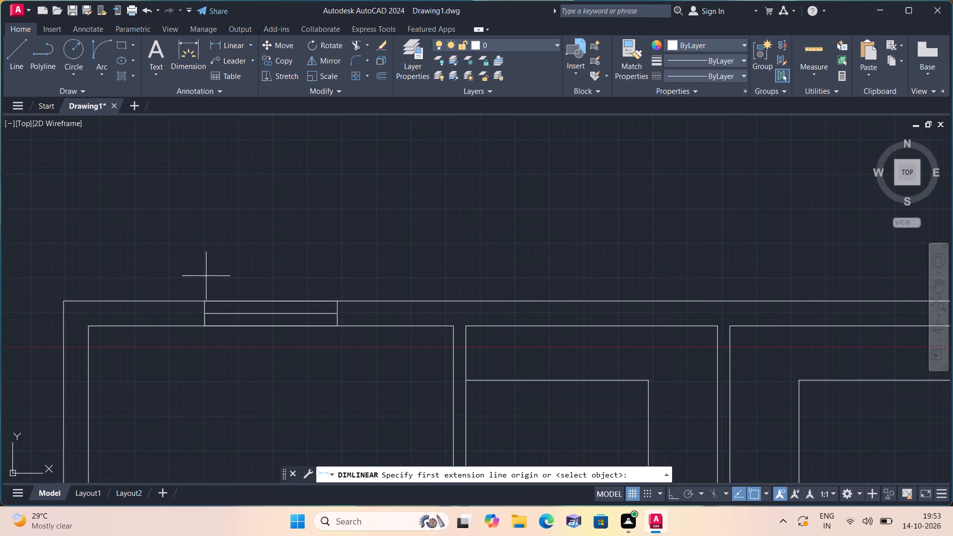
{"action": "left_click", "coordinate": [207, 299]}
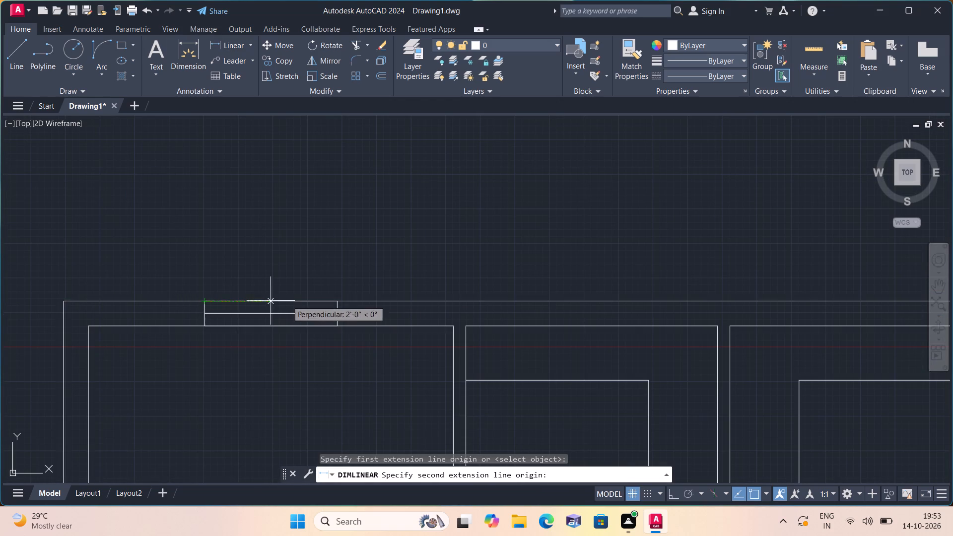
{"action": "left_click", "coordinate": [335, 302]}
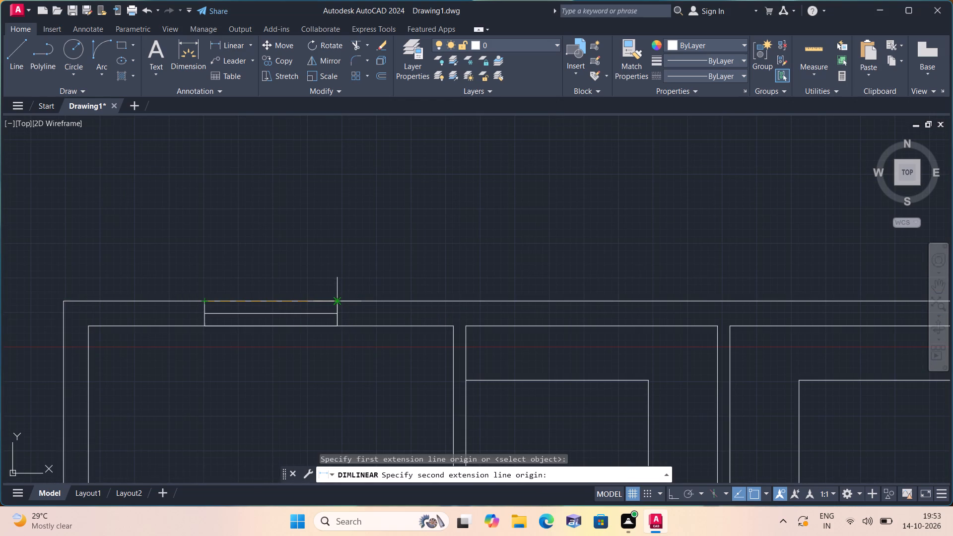
{"action": "left_click", "coordinate": [334, 274]}
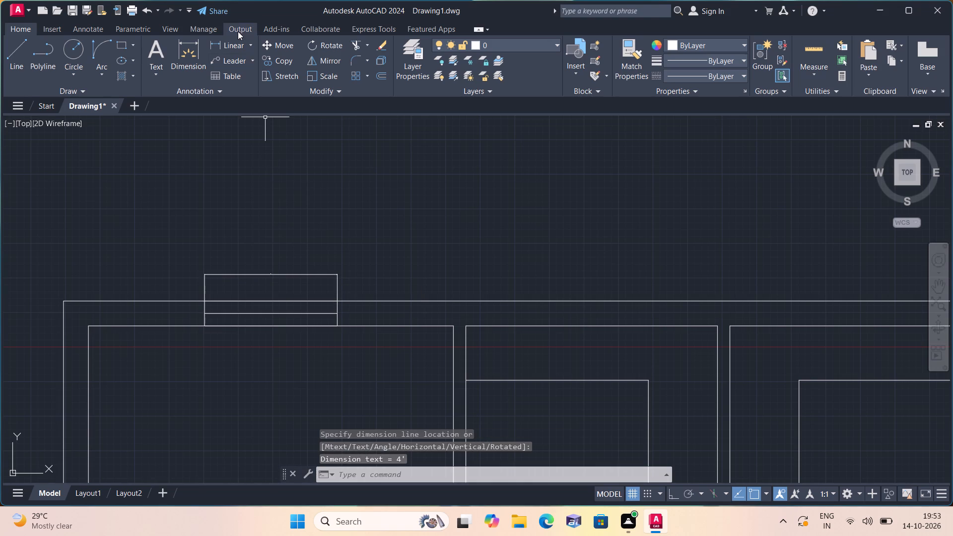
Add a matching horizontal linear dimension across the northeast room's window, just outside the north wall.
{"action": "left_click", "coordinate": [234, 41]}
{"action": "scroll", "coordinate": [313, 121], "scroll_direction": "down", "scroll_amount": 1}
{"action": "middle_click_drag", "start_coordinate": [641, 221], "coordinate": [492, 248]}
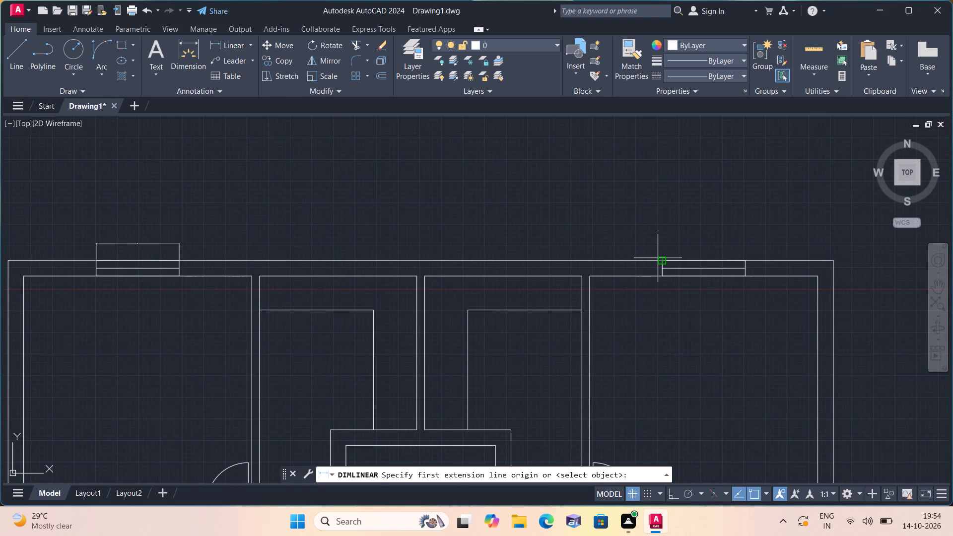
{"action": "left_click", "coordinate": [661, 260]}
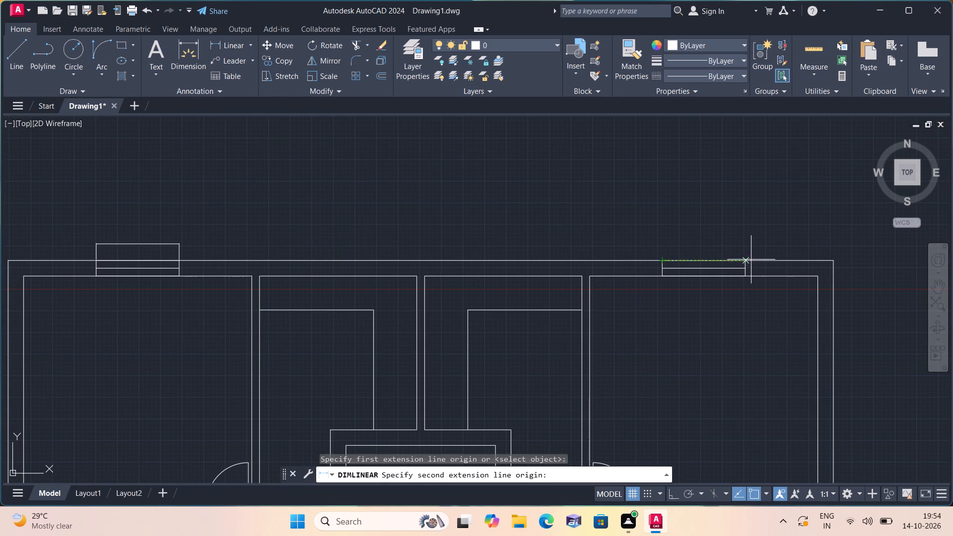
{"action": "left_click", "coordinate": [751, 260]}
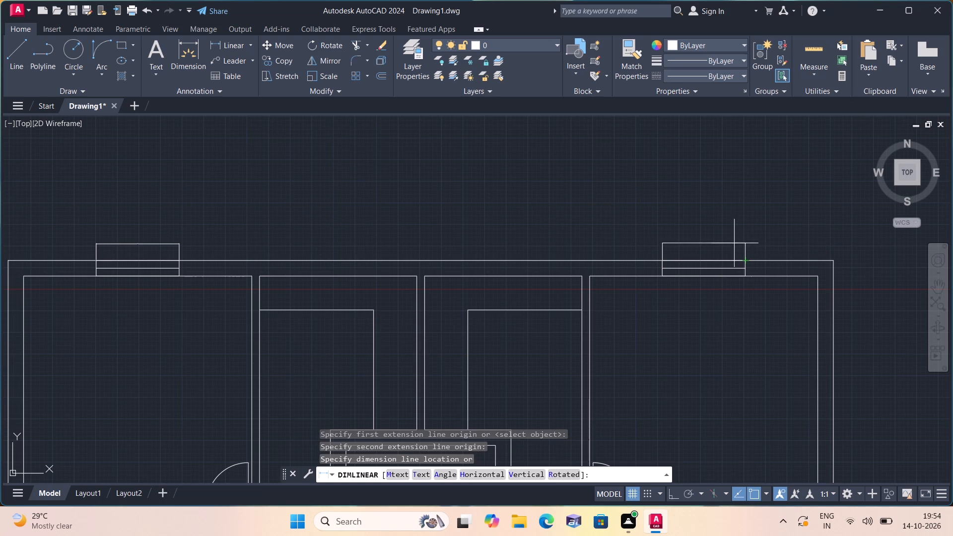
{"action": "left_click", "coordinate": [734, 250]}
Examine the overall floor plan and the southern rooms around the entrance doors and staircase.
{"action": "scroll", "coordinate": [731, 255], "scroll_direction": "down", "scroll_amount": 1}
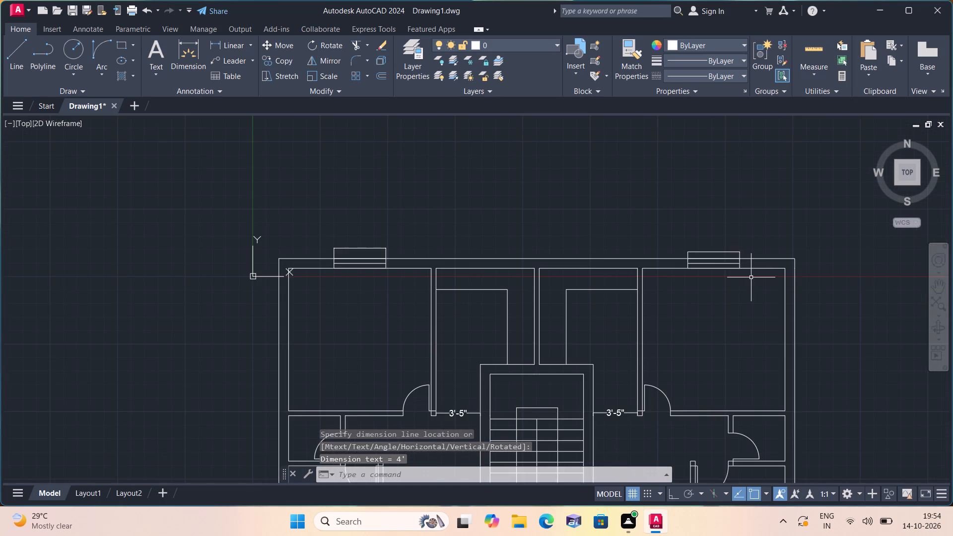
{"action": "scroll", "coordinate": [698, 292], "scroll_direction": "down", "scroll_amount": 1}
{"action": "scroll", "coordinate": [611, 302], "scroll_direction": "down", "scroll_amount": 2}
{"action": "middle_click_drag", "start_coordinate": [606, 301], "coordinate": [520, 227]}
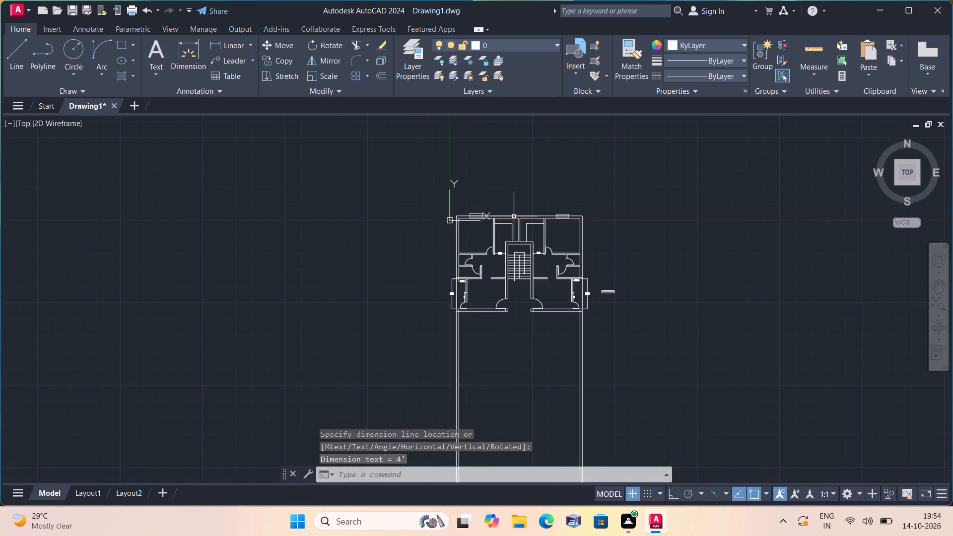
{"action": "scroll", "coordinate": [514, 216], "scroll_direction": "down", "scroll_amount": 1}
{"action": "scroll", "coordinate": [514, 216], "scroll_direction": "up", "scroll_amount": 1}
{"action": "scroll", "coordinate": [514, 216], "scroll_direction": "down", "scroll_amount": 1}
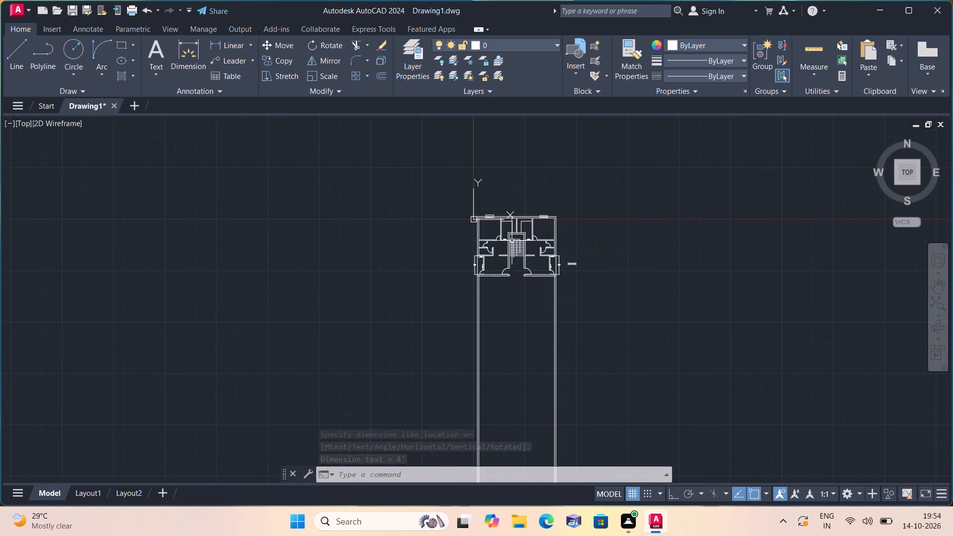
{"action": "scroll", "coordinate": [491, 236], "scroll_direction": "up", "scroll_amount": 1}
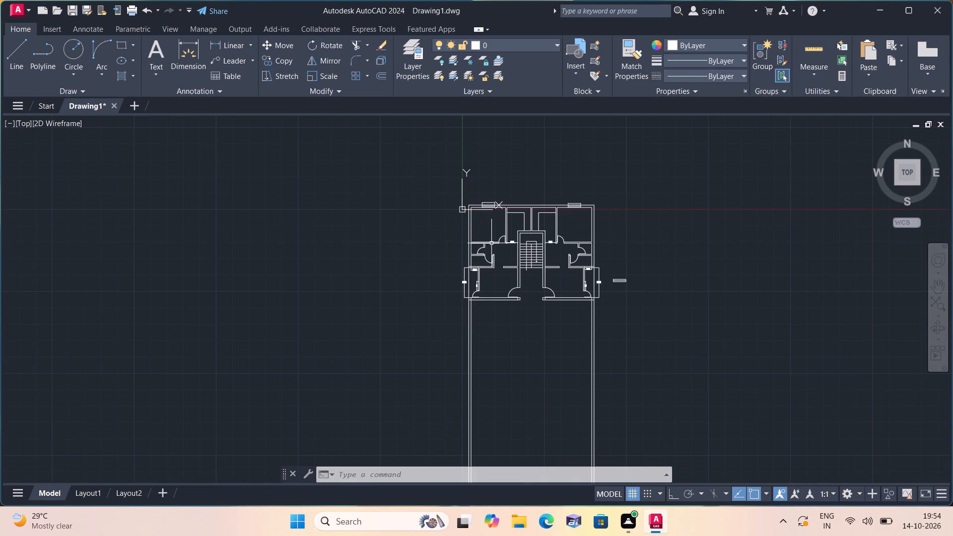
{"action": "scroll", "coordinate": [461, 281], "scroll_direction": "up", "scroll_amount": 1}
{"action": "middle_click_drag", "start_coordinate": [525, 308], "coordinate": [482, 282]}
{"action": "scroll", "coordinate": [476, 278], "scroll_direction": "up", "scroll_amount": 1}
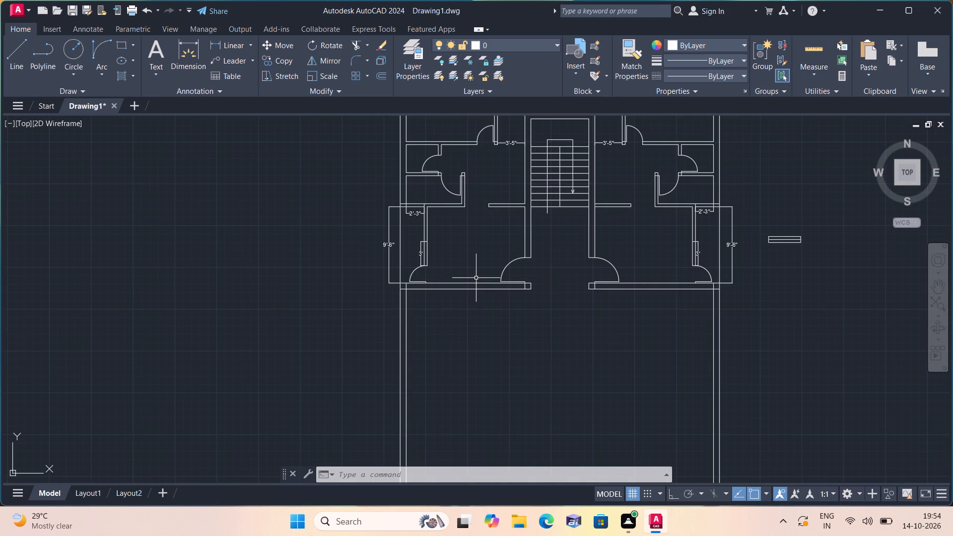
{"action": "scroll", "coordinate": [476, 278], "scroll_direction": "down", "scroll_amount": 1}
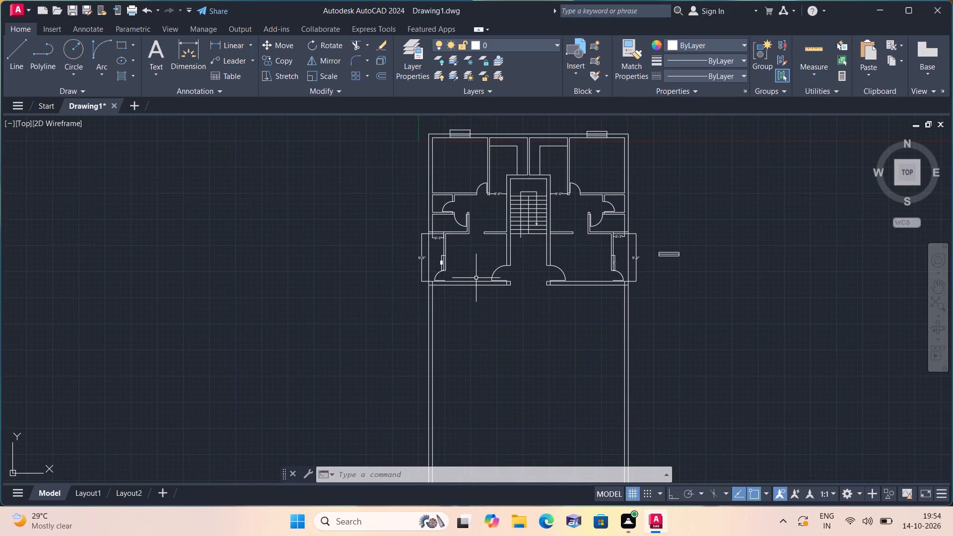
Trim the short wall line segment crossing the end of the partition where it meets the staircase's east wall.
{"action": "scroll", "coordinate": [476, 278], "scroll_direction": "up", "scroll_amount": 1}
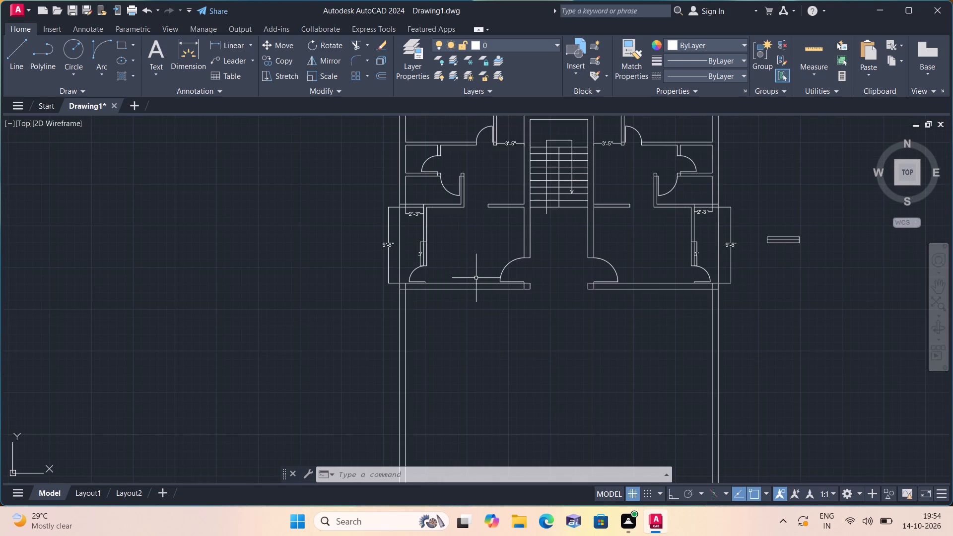
{"action": "scroll", "coordinate": [476, 278], "scroll_direction": "down", "scroll_amount": 1}
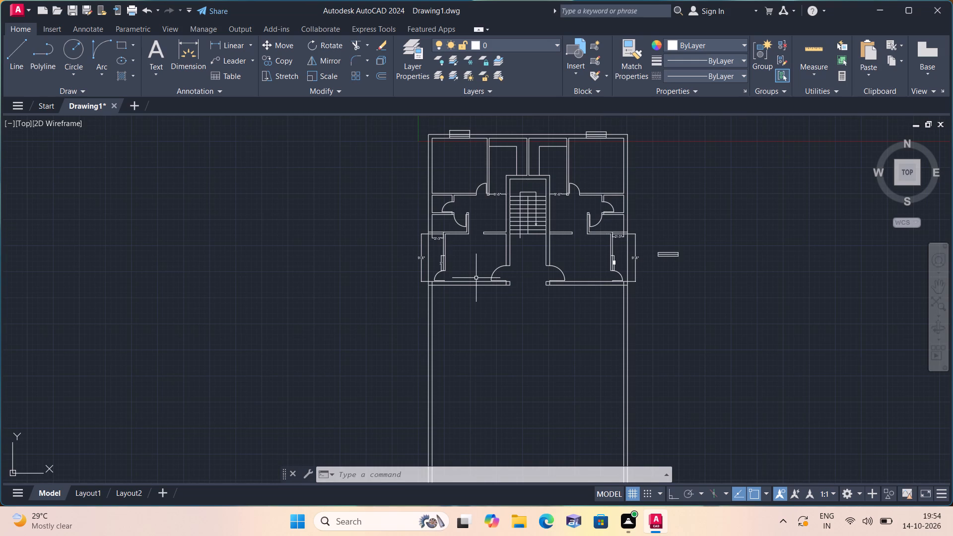
{"action": "scroll", "coordinate": [493, 289], "scroll_direction": "up", "scroll_amount": 2}
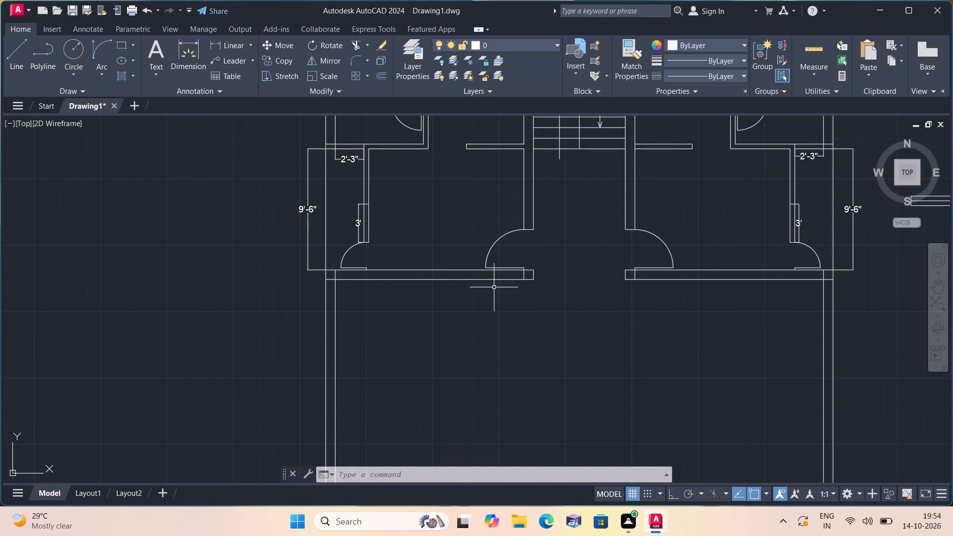
{"action": "middle_click_drag", "start_coordinate": [537, 319], "coordinate": [535, 317]}
{"action": "middle_click_drag", "start_coordinate": [535, 317], "coordinate": [464, 287]}
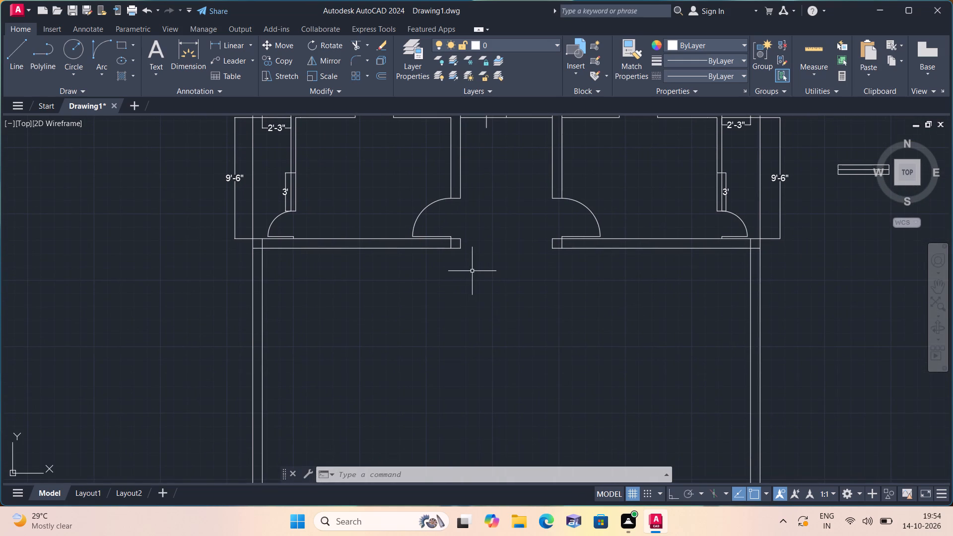
{"action": "middle_click_drag", "start_coordinate": [473, 271], "coordinate": [482, 345]}
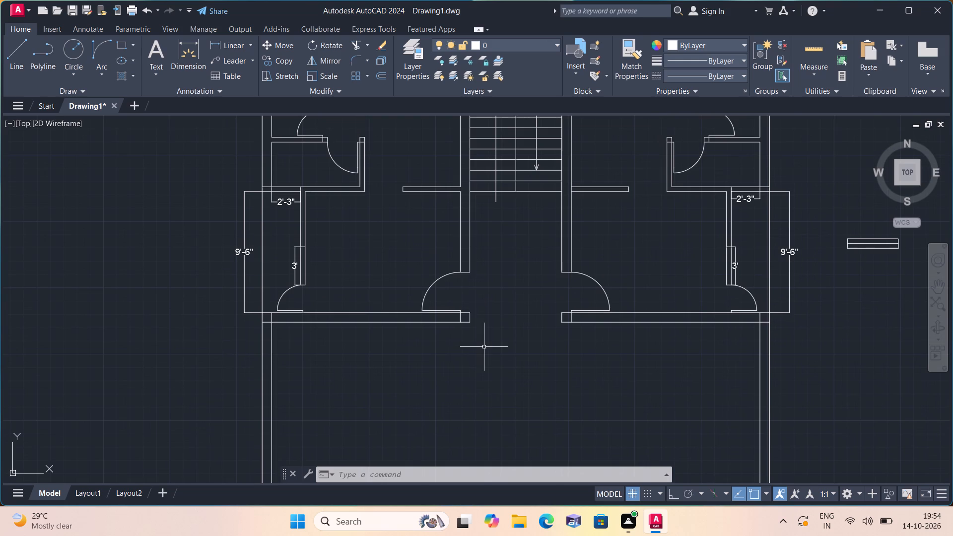
{"action": "type", "text": "trim"}
{"action": "key", "text": "space"}
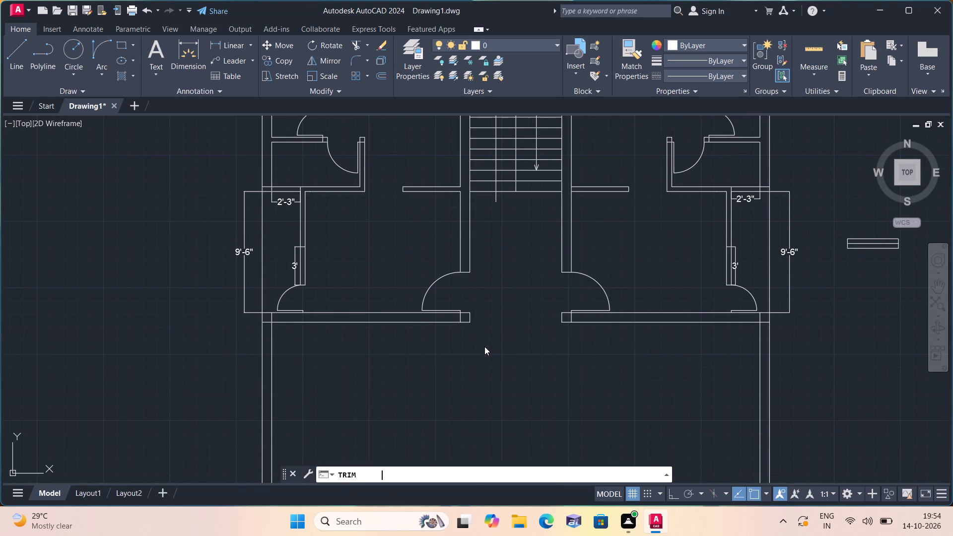
{"action": "scroll", "coordinate": [573, 179], "scroll_direction": "up", "scroll_amount": 1}
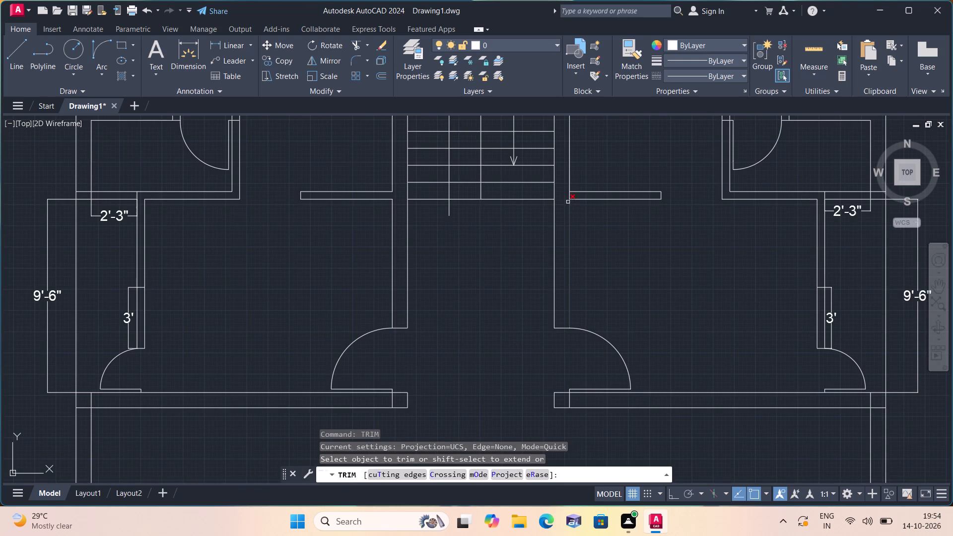
{"action": "left_click", "coordinate": [569, 194]}
{"action": "key", "text": "space"}
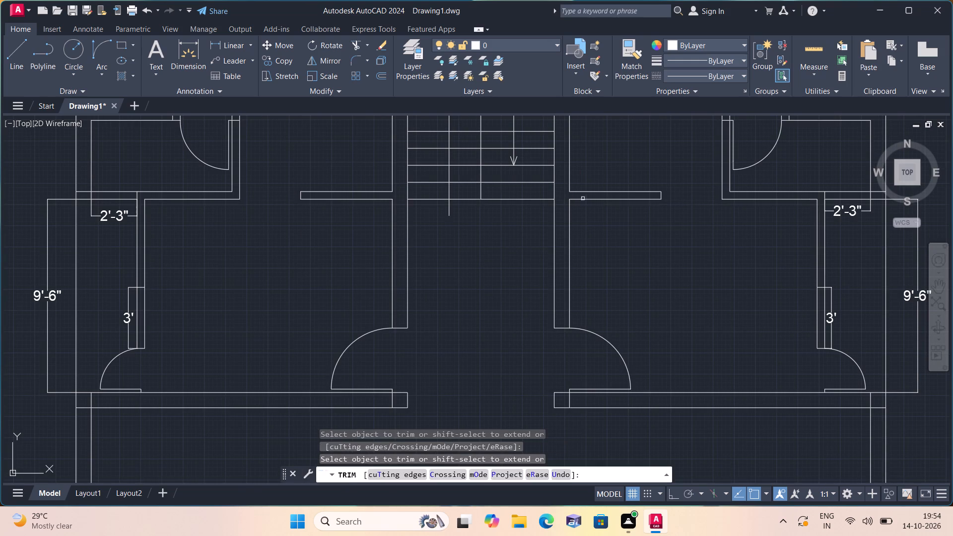
Examine the southern rooms, the entrance opening and the empty area between the long side walls south of them.
{"action": "scroll", "coordinate": [637, 235], "scroll_direction": "down", "scroll_amount": 2}
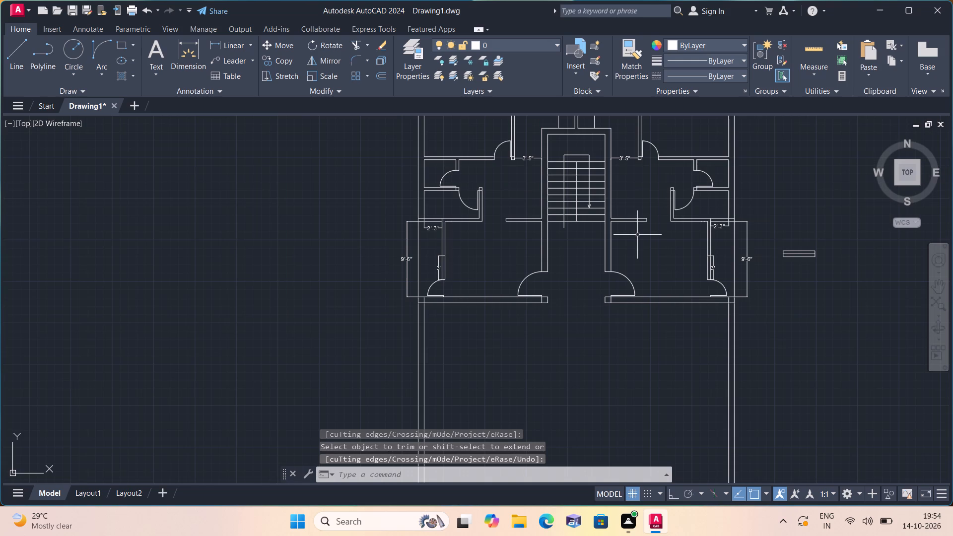
{"action": "scroll", "coordinate": [637, 235], "scroll_direction": "up", "scroll_amount": 1}
{"action": "scroll", "coordinate": [637, 235], "scroll_direction": "down", "scroll_amount": 1}
{"action": "scroll", "coordinate": [637, 235], "scroll_direction": "up", "scroll_amount": 1}
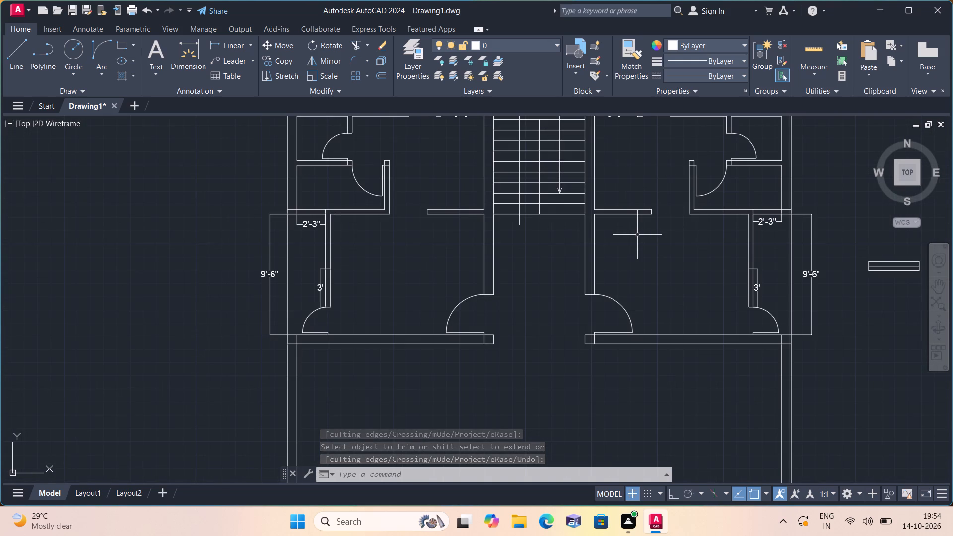
{"action": "scroll", "coordinate": [637, 235], "scroll_direction": "down", "scroll_amount": 1}
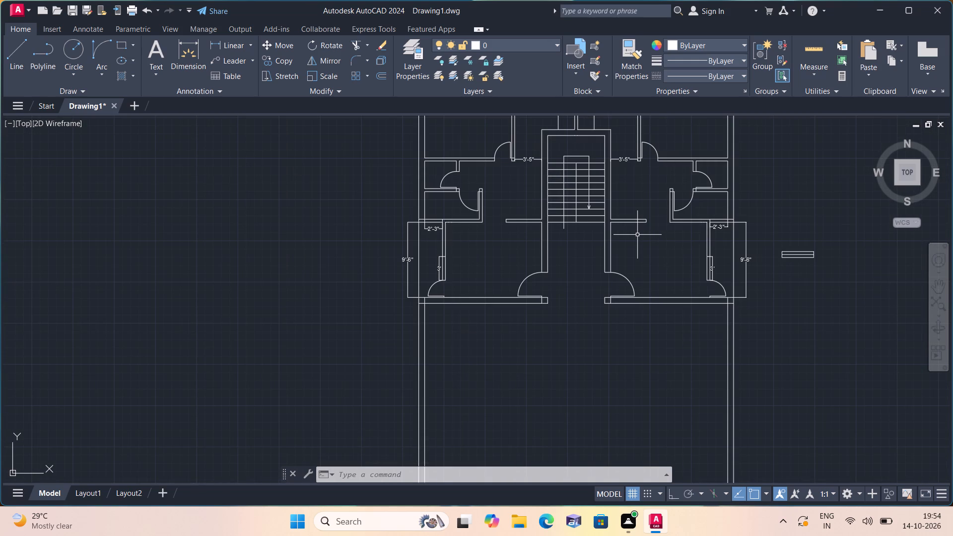
{"action": "scroll", "coordinate": [637, 235], "scroll_direction": "up", "scroll_amount": 1}
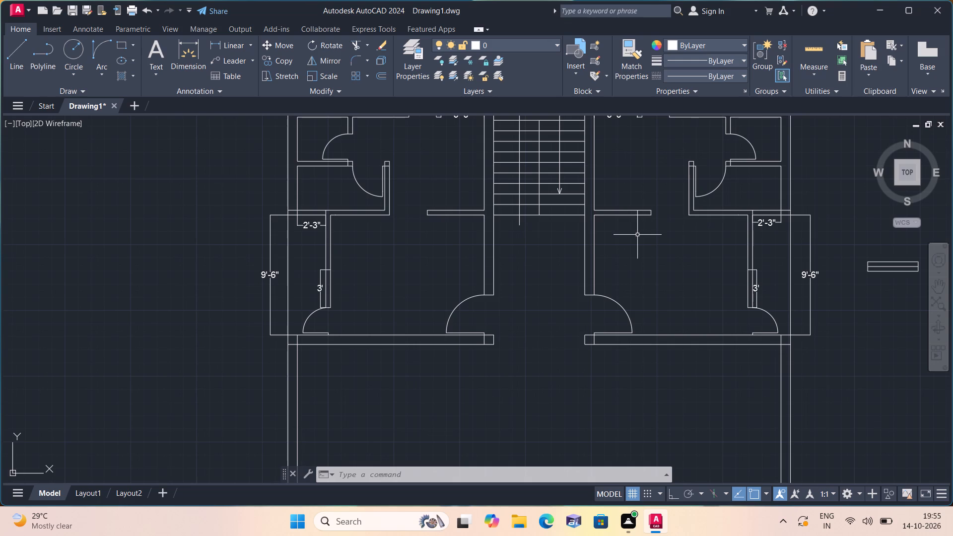
{"action": "middle_click_drag", "start_coordinate": [655, 246], "coordinate": [600, 206]}
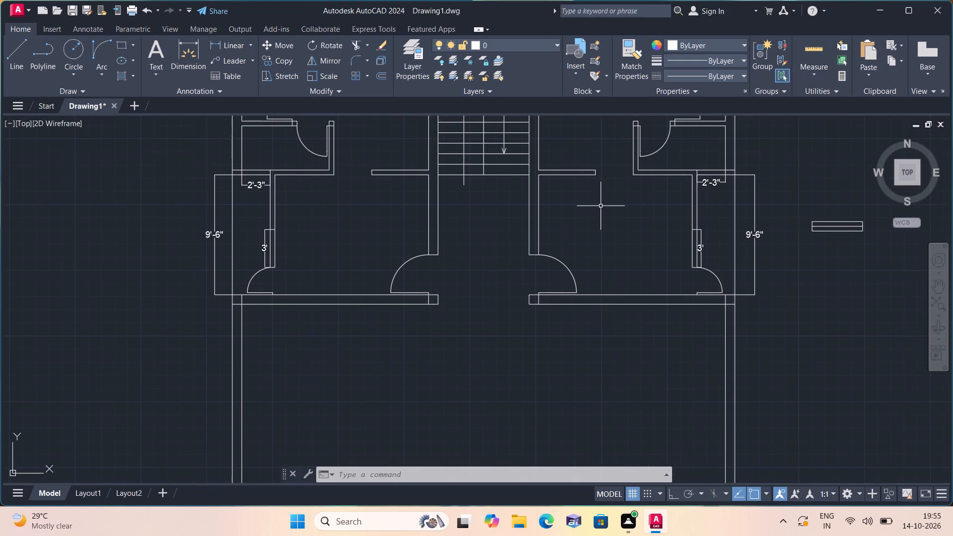
{"action": "scroll", "coordinate": [619, 339], "scroll_direction": "down", "scroll_amount": 1}
{"action": "middle_click_drag", "start_coordinate": [618, 339], "coordinate": [566, 277]}
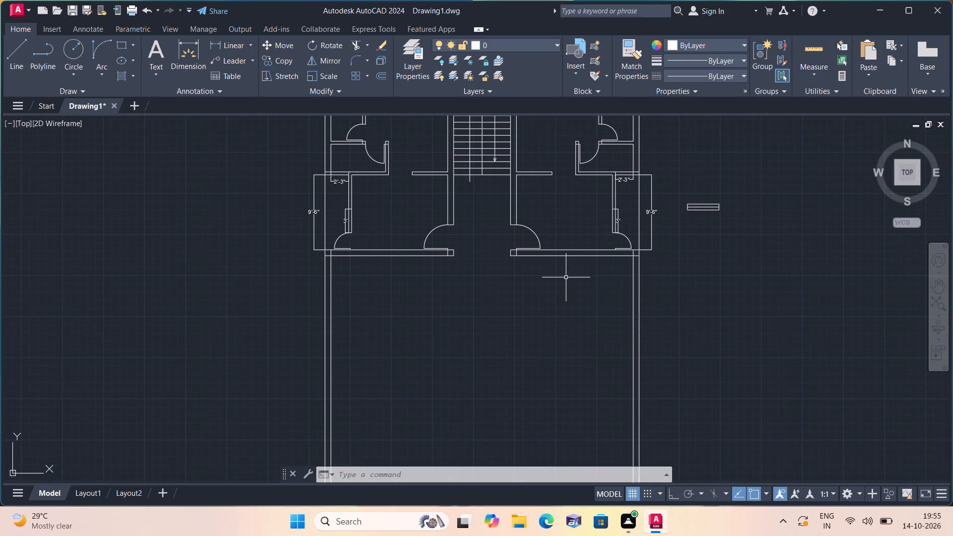
{"action": "middle_click_drag", "start_coordinate": [565, 312], "coordinate": [545, 291]}
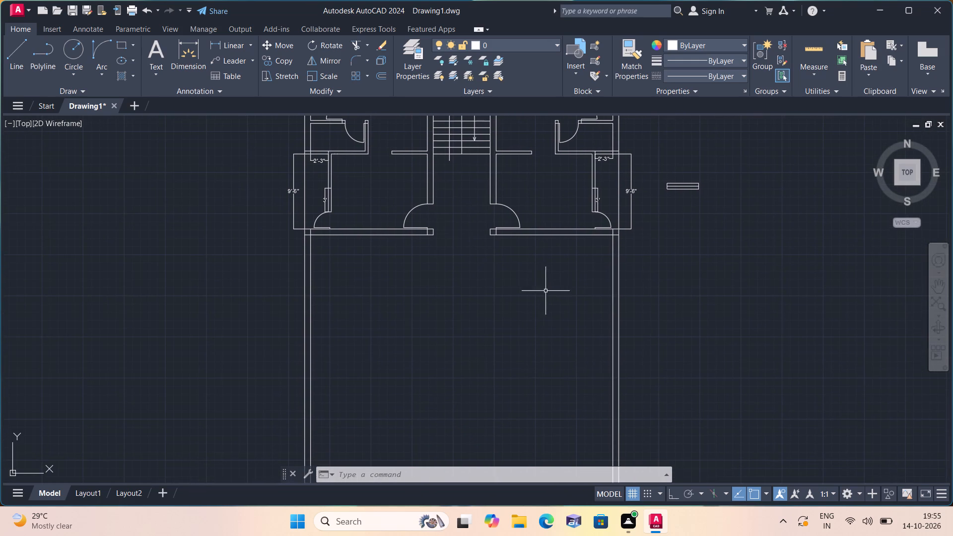
{"action": "scroll", "coordinate": [576, 358], "scroll_direction": "down", "scroll_amount": 1}
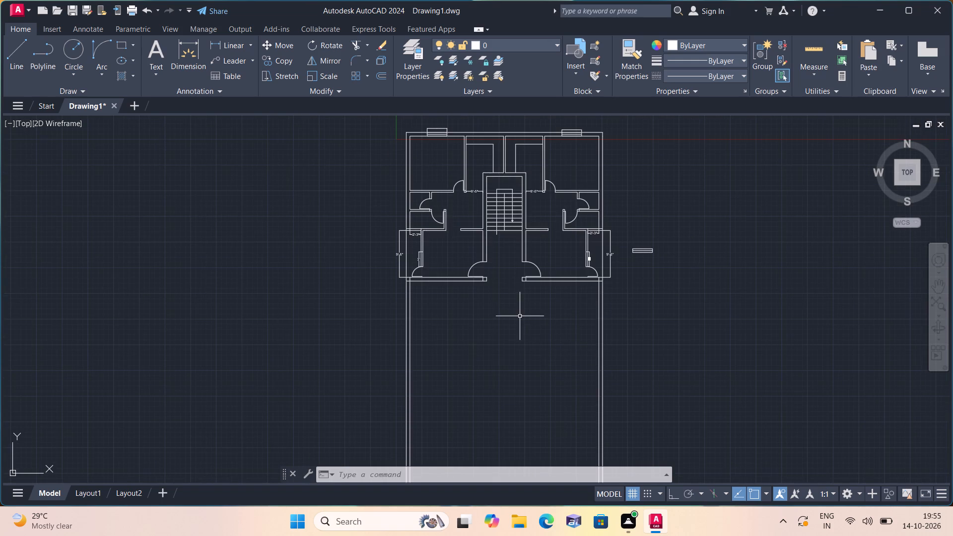
{"action": "middle_click_drag", "start_coordinate": [520, 316], "coordinate": [555, 377]}
{"action": "scroll", "coordinate": [534, 386], "scroll_direction": "down", "scroll_amount": 1}
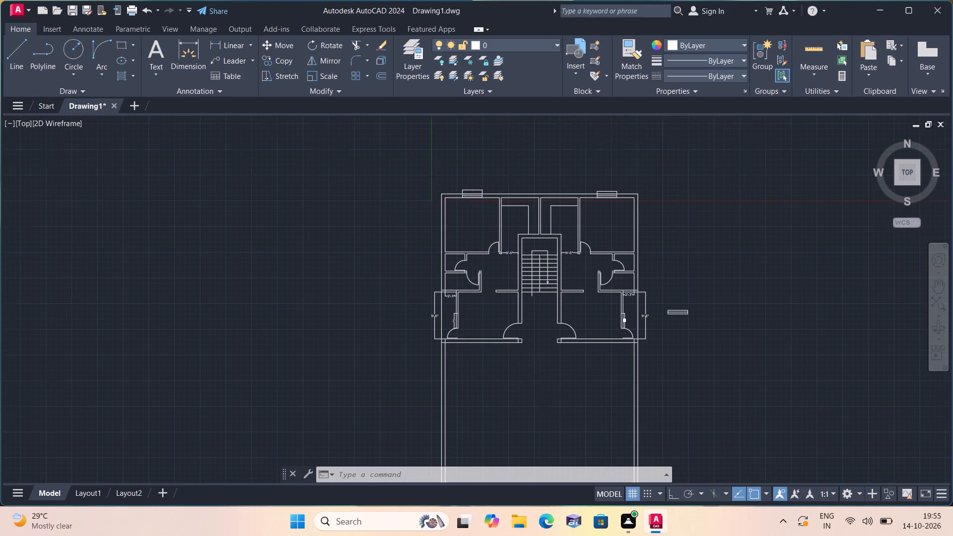
{"action": "scroll", "coordinate": [524, 380], "scroll_direction": "down", "scroll_amount": 1}
{"action": "scroll", "coordinate": [541, 393], "scroll_direction": "up", "scroll_amount": 3}
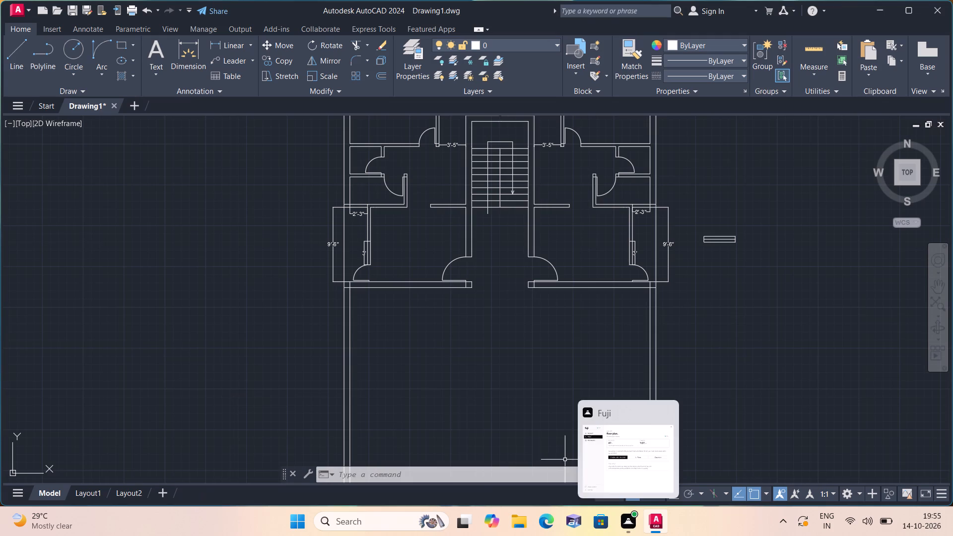
{"action": "scroll", "coordinate": [531, 379], "scroll_direction": "up", "scroll_amount": 1}
{"action": "middle_click_drag", "start_coordinate": [531, 378], "coordinate": [503, 283]}
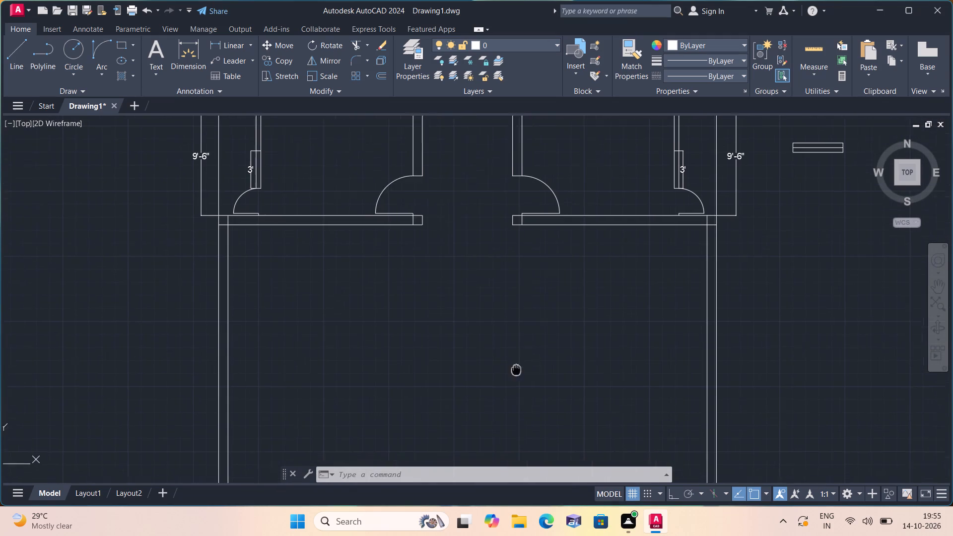
{"action": "middle_click_drag", "start_coordinate": [503, 283], "coordinate": [501, 261]}
{"action": "scroll", "coordinate": [503, 246], "scroll_direction": "down", "scroll_amount": 1}
{"action": "middle_click_drag", "start_coordinate": [456, 287], "coordinate": [503, 236]}
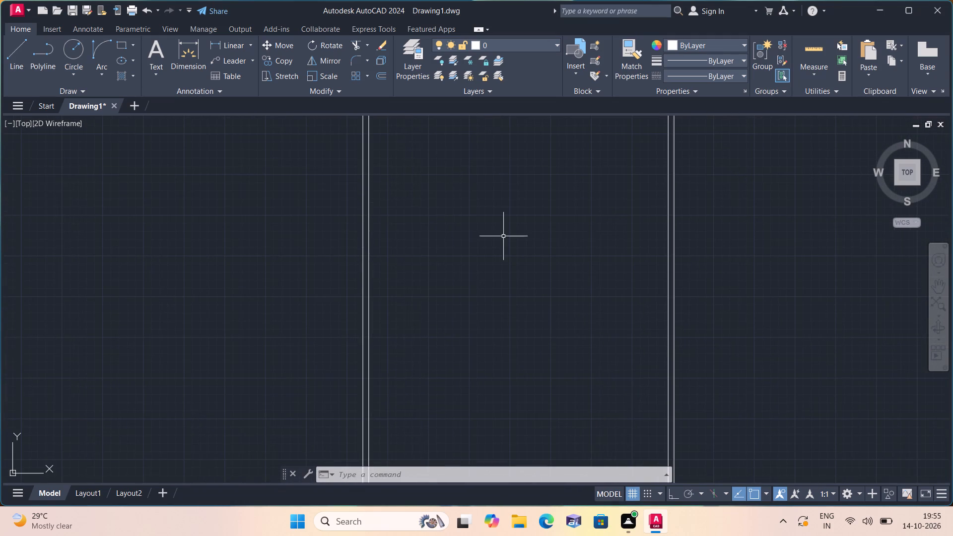
{"action": "middle_click_drag", "start_coordinate": [485, 209], "coordinate": [495, 304]}
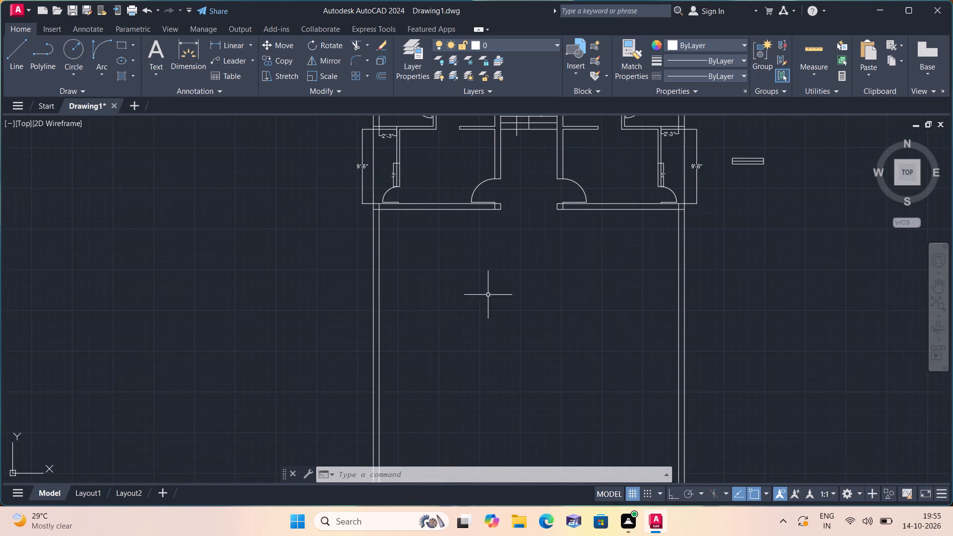
{"action": "middle_click_drag", "start_coordinate": [488, 293], "coordinate": [490, 302]}
{"action": "middle_click", "coordinate": [491, 302]}
{"action": "scroll", "coordinate": [504, 309], "scroll_direction": "down", "scroll_amount": 1}
{"action": "middle_click_drag", "start_coordinate": [504, 309], "coordinate": [491, 276]}
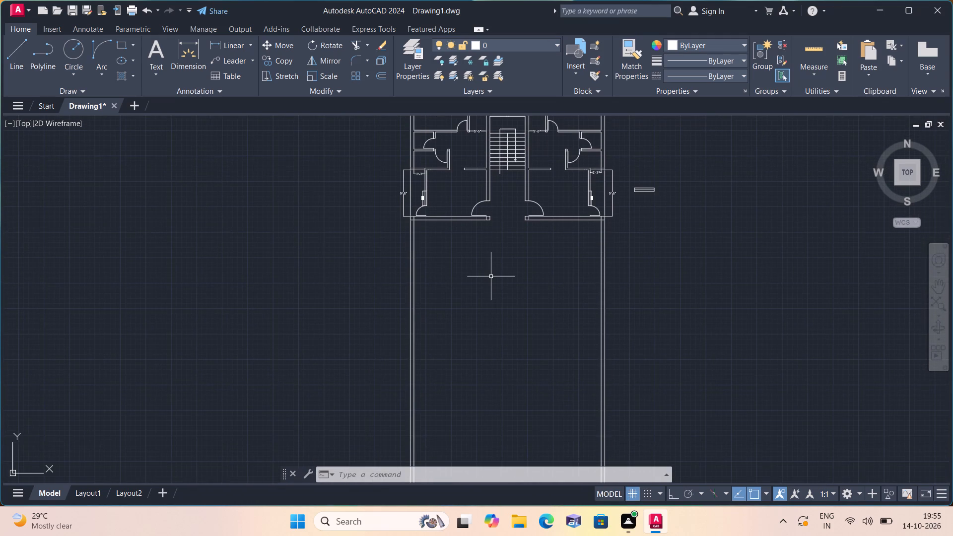
{"action": "middle_click_drag", "start_coordinate": [485, 273], "coordinate": [481, 252]}
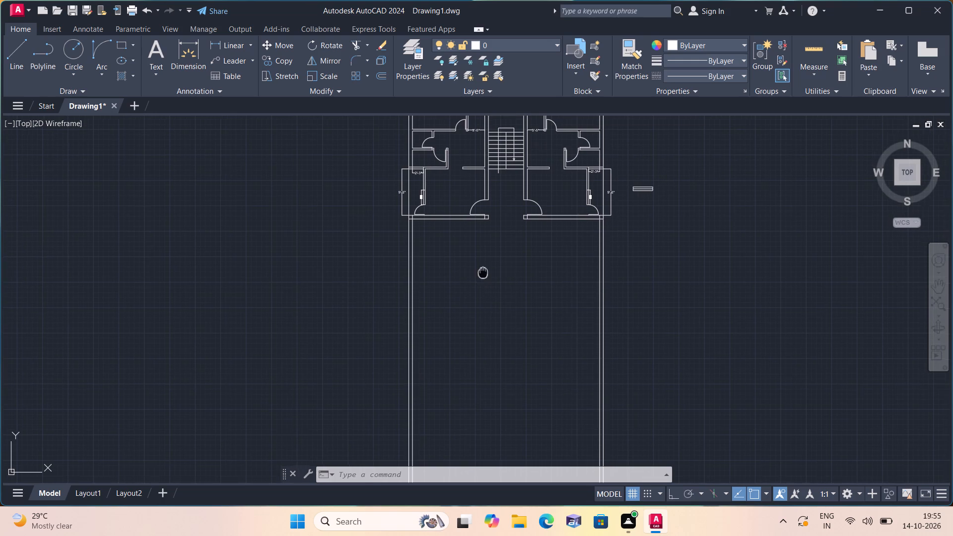
{"action": "middle_click_drag", "start_coordinate": [481, 252], "coordinate": [480, 237]}
{"action": "scroll", "coordinate": [480, 237], "scroll_direction": "up", "scroll_amount": 1}
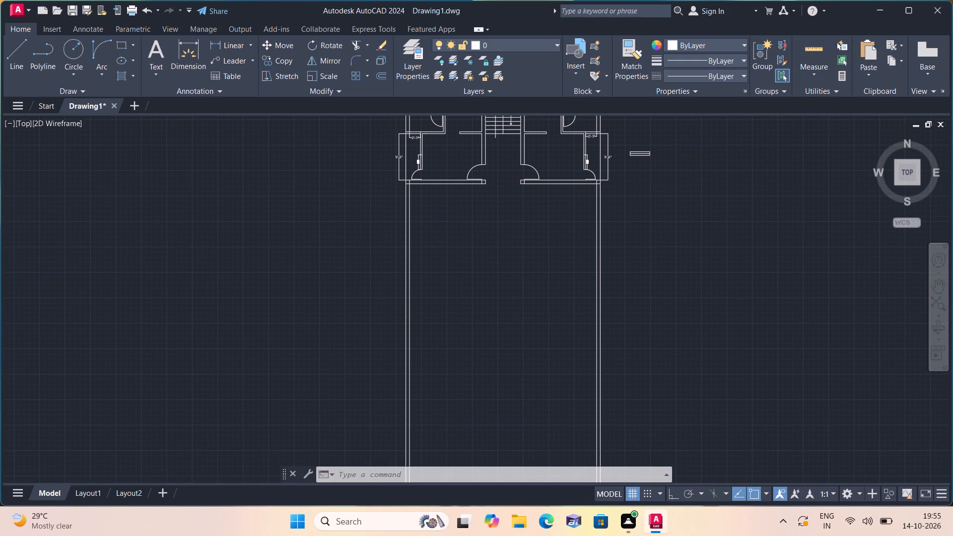
{"action": "middle_click_drag", "start_coordinate": [495, 268], "coordinate": [481, 239]}
{"action": "scroll", "coordinate": [481, 239], "scroll_direction": "down", "scroll_amount": 1}
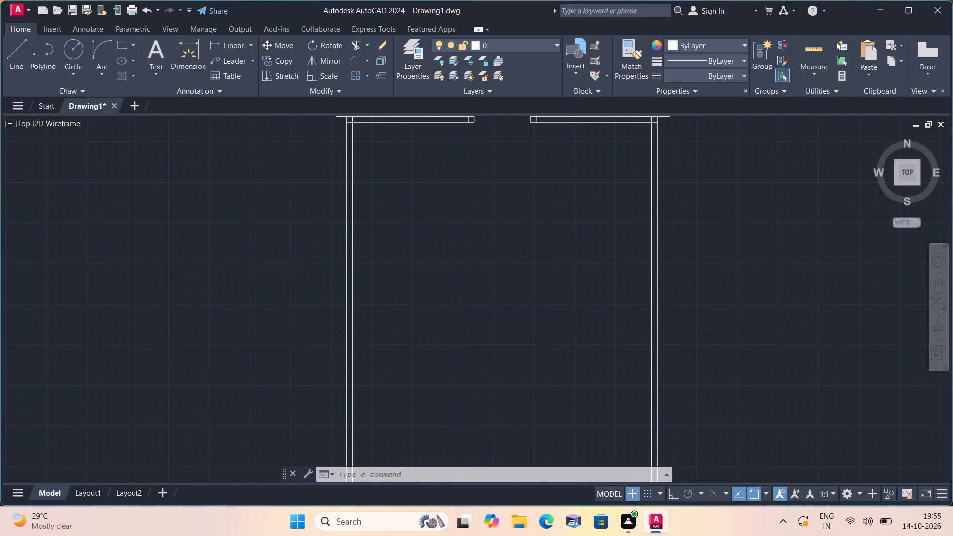
{"action": "scroll", "coordinate": [481, 239], "scroll_direction": "up", "scroll_amount": 1}
{"action": "scroll", "coordinate": [481, 239], "scroll_direction": "down", "scroll_amount": 1}
{"action": "middle_click_drag", "start_coordinate": [481, 239], "coordinate": [477, 231]}
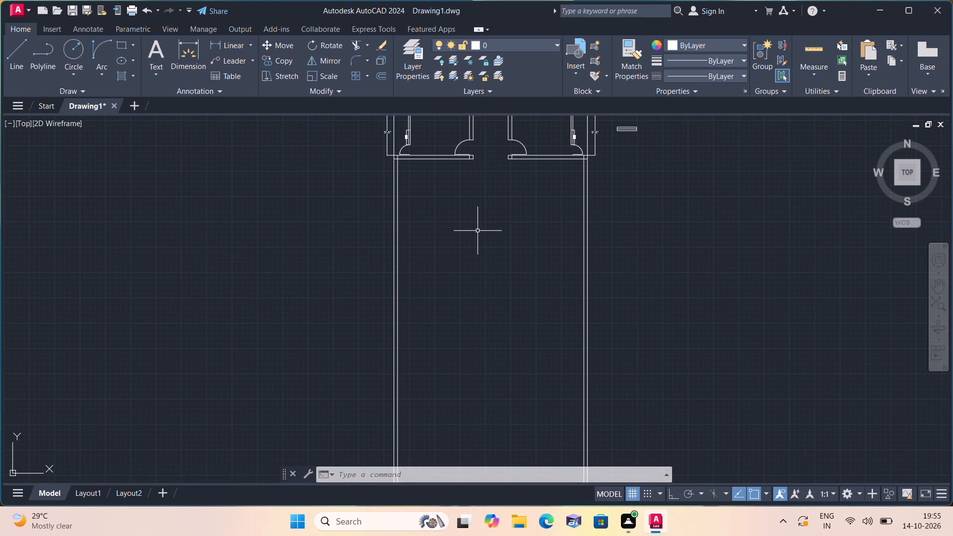
With Ortho on, draw a vertical line south from the inner joint at the end of the south wall, west of the entrance opening.
{"action": "key", "text": "l"}
{"action": "key", "text": "space"}
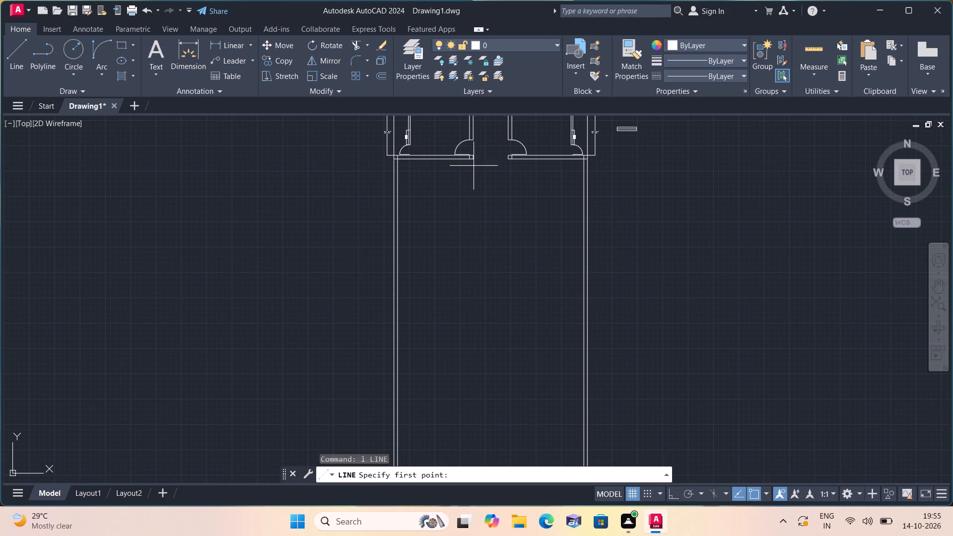
{"action": "scroll", "coordinate": [474, 165], "scroll_direction": "up", "scroll_amount": 2}
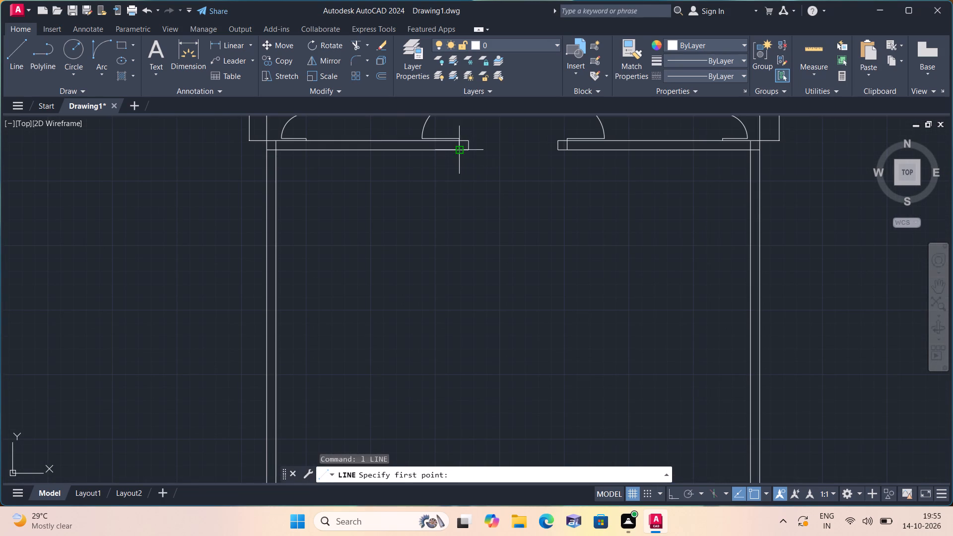
{"action": "left_click", "coordinate": [457, 150]}
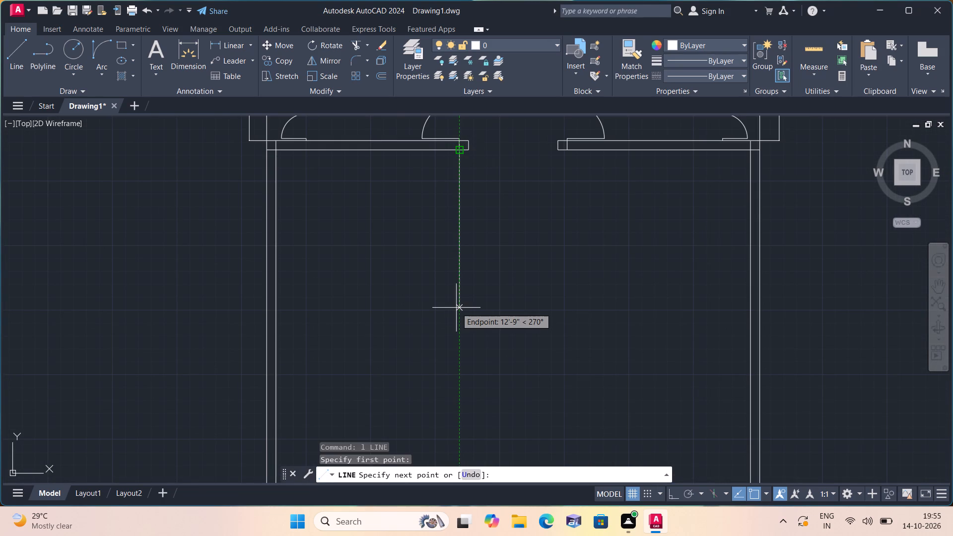
{"action": "key", "text": "F8"}
{"action": "middle_click_drag", "start_coordinate": [469, 356], "coordinate": [461, 236]}
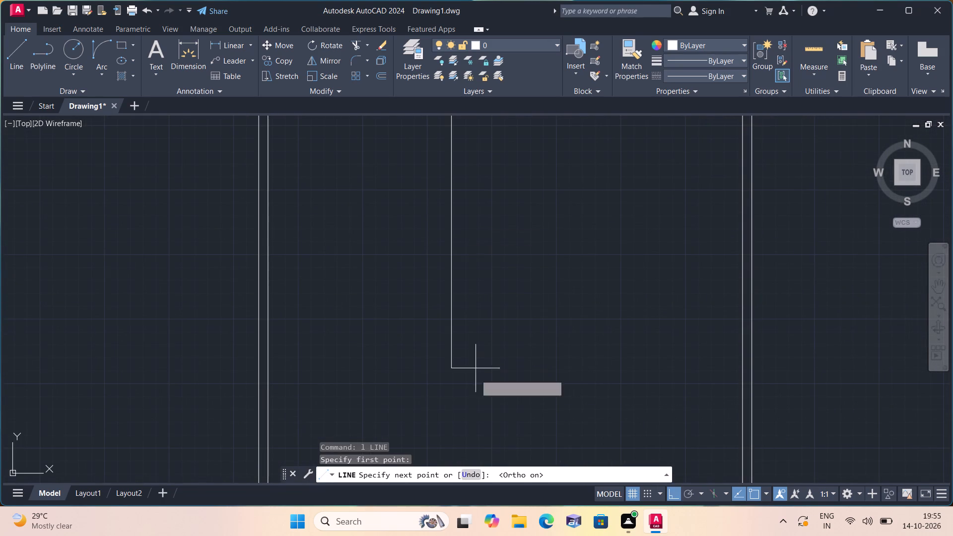
{"action": "left_click", "coordinate": [463, 433]}
{"action": "key", "text": "space"}
Draw a parallel vertical line south from the south wall's end corner on the entrance opening's west side, stopping near the first line's end.
{"action": "scroll", "coordinate": [480, 358], "scroll_direction": "down", "scroll_amount": 3}
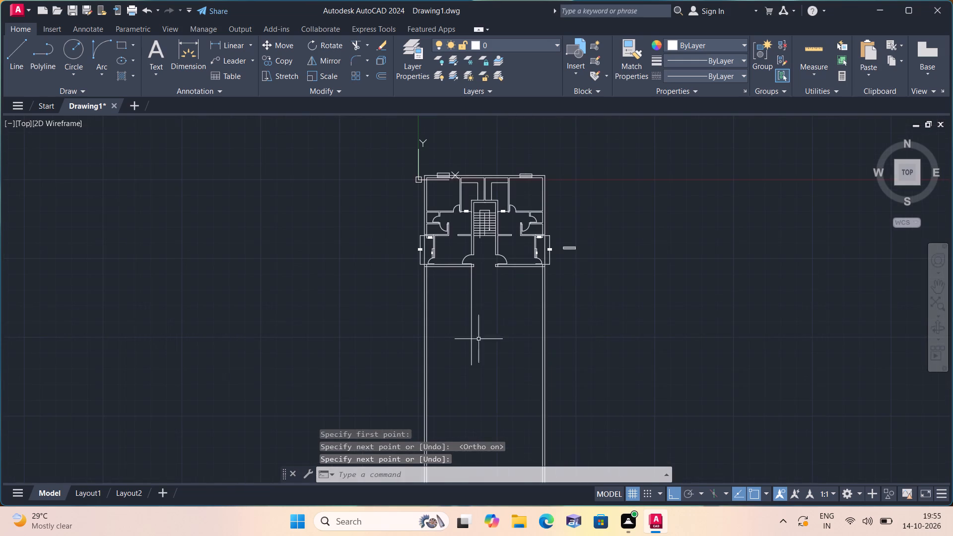
{"action": "scroll", "coordinate": [485, 267], "scroll_direction": "up", "scroll_amount": 4}
{"action": "key", "text": "space"}
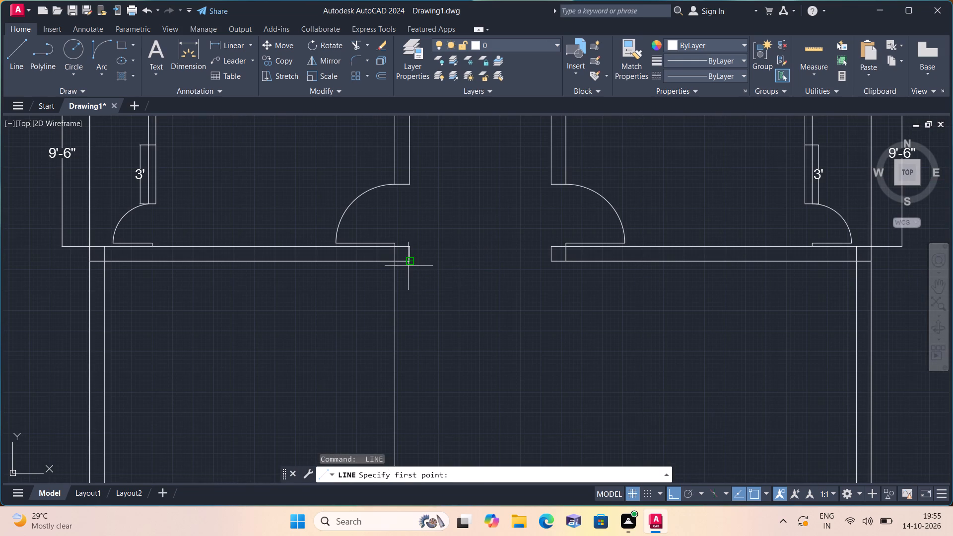
{"action": "left_click", "coordinate": [408, 265]}
{"action": "middle_click_drag", "start_coordinate": [422, 357], "coordinate": [412, 213]}
{"action": "scroll", "coordinate": [412, 211], "scroll_direction": "down", "scroll_amount": 1}
{"action": "middle_click_drag", "start_coordinate": [421, 397], "coordinate": [415, 393]}
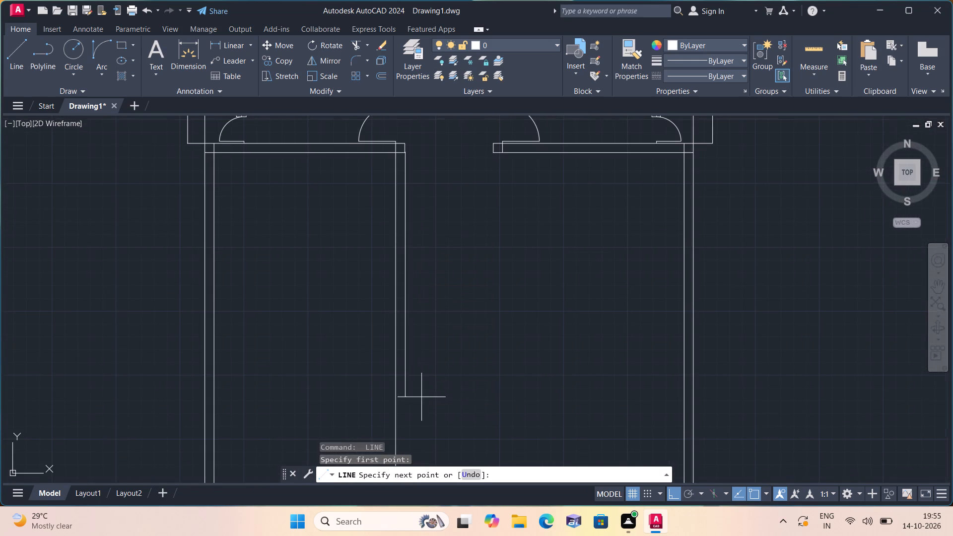
{"action": "middle_click_drag", "start_coordinate": [415, 393], "coordinate": [405, 267]}
{"action": "left_click", "coordinate": [410, 416]}
{"action": "key", "text": "space"}
{"action": "scroll", "coordinate": [409, 374], "scroll_direction": "down", "scroll_amount": 2}
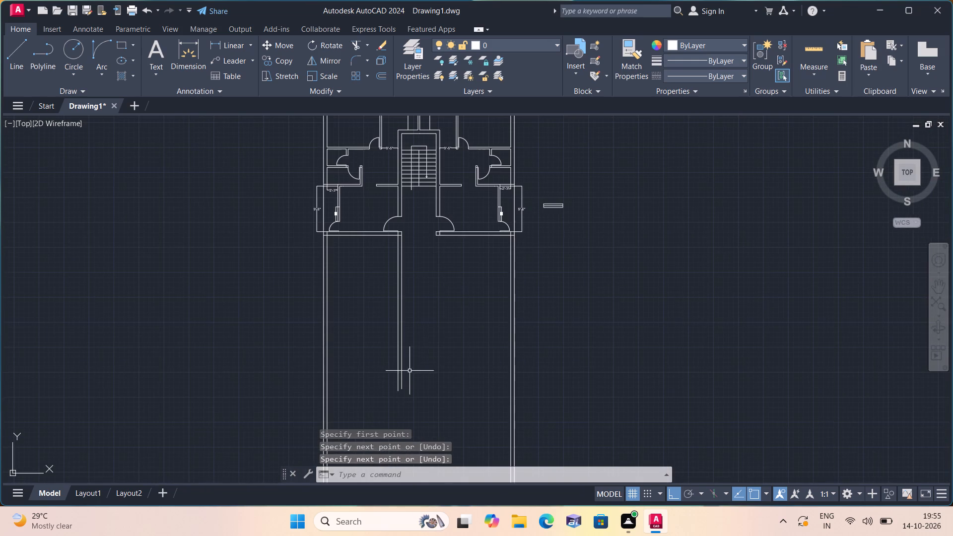
Draw a vertical line south from the inner joint at the end of the south wall, east of the entrance opening.
{"action": "key", "text": "space"}
{"action": "scroll", "coordinate": [440, 237], "scroll_direction": "up", "scroll_amount": 3}
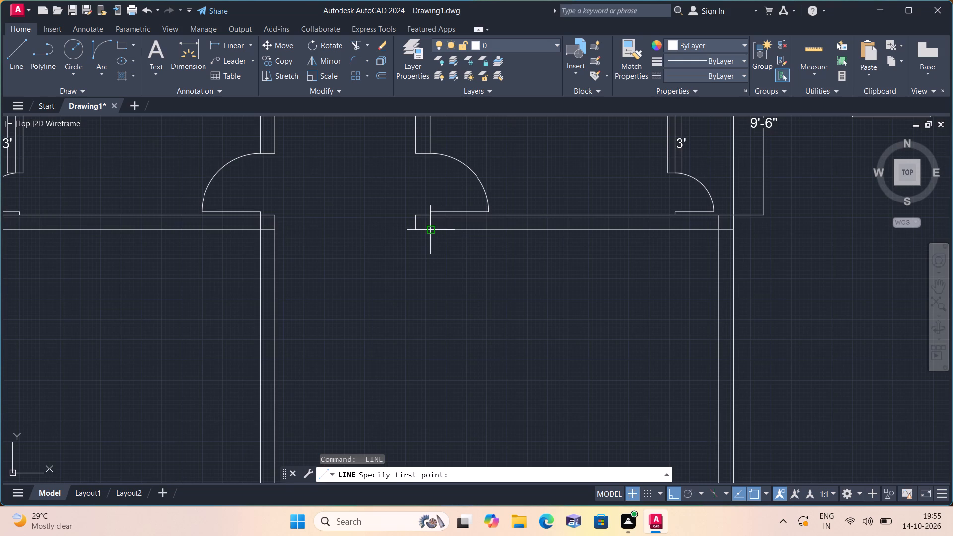
{"action": "left_click", "coordinate": [428, 229]}
{"action": "middle_click_drag", "start_coordinate": [430, 385], "coordinate": [418, 272]}
{"action": "scroll", "coordinate": [423, 395], "scroll_direction": "down", "scroll_amount": 1}
{"action": "middle_click_drag", "start_coordinate": [423, 395], "coordinate": [418, 394]}
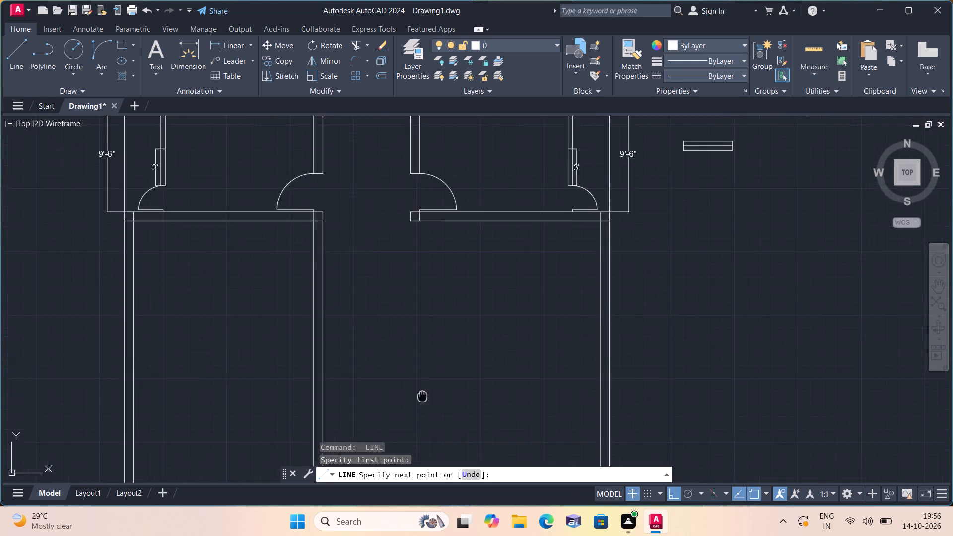
{"action": "middle_click_drag", "start_coordinate": [418, 394], "coordinate": [412, 266]}
{"action": "left_click", "coordinate": [431, 446]}
{"action": "key", "text": "space"}
Draw a parallel vertical line south from the south wall's end corner on the entrance opening's east side, past the first line's end.
{"action": "scroll", "coordinate": [431, 440], "scroll_direction": "down", "scroll_amount": 2}
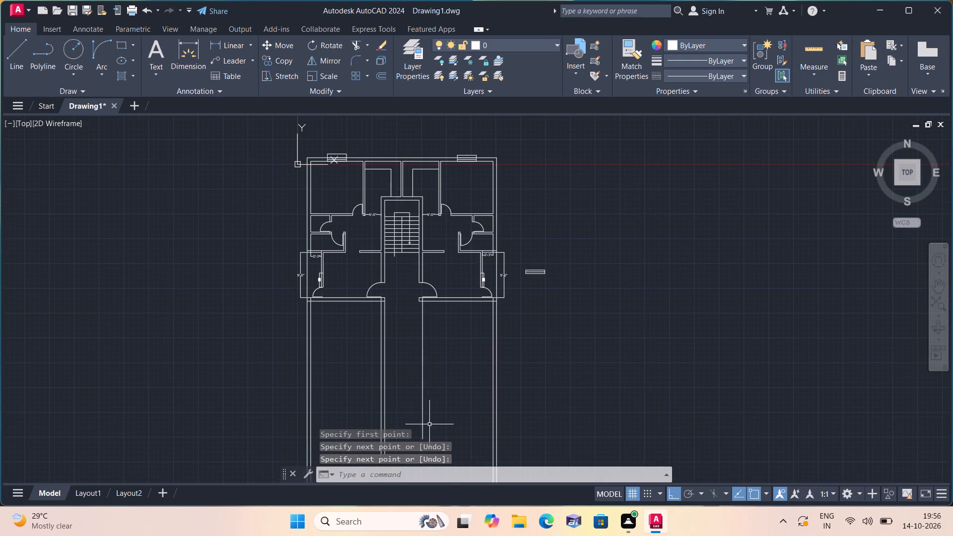
{"action": "key", "text": "space"}
{"action": "scroll", "coordinate": [419, 306], "scroll_direction": "up", "scroll_amount": 3}
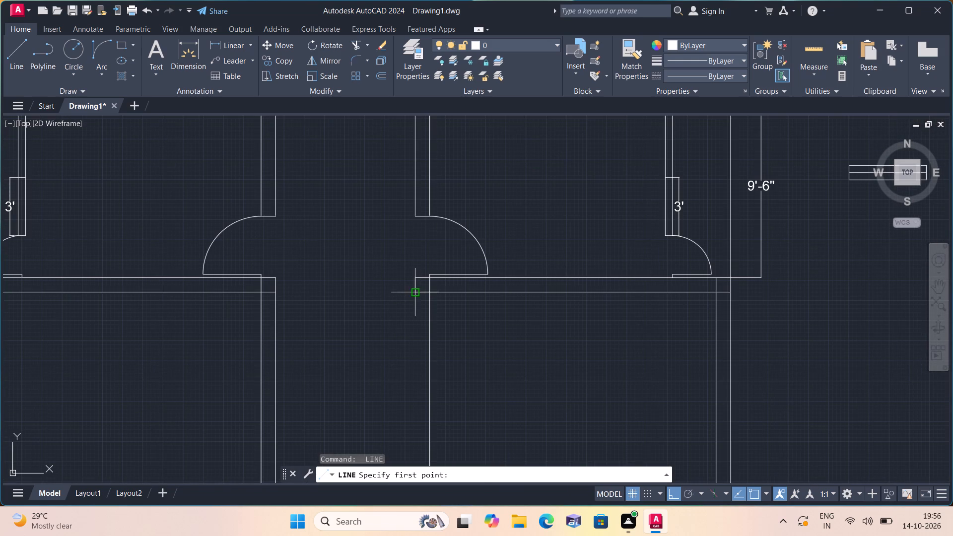
{"action": "left_click", "coordinate": [413, 289]}
{"action": "middle_click_drag", "start_coordinate": [409, 400], "coordinate": [416, 283]}
{"action": "scroll", "coordinate": [404, 367], "scroll_direction": "down", "scroll_amount": 2}
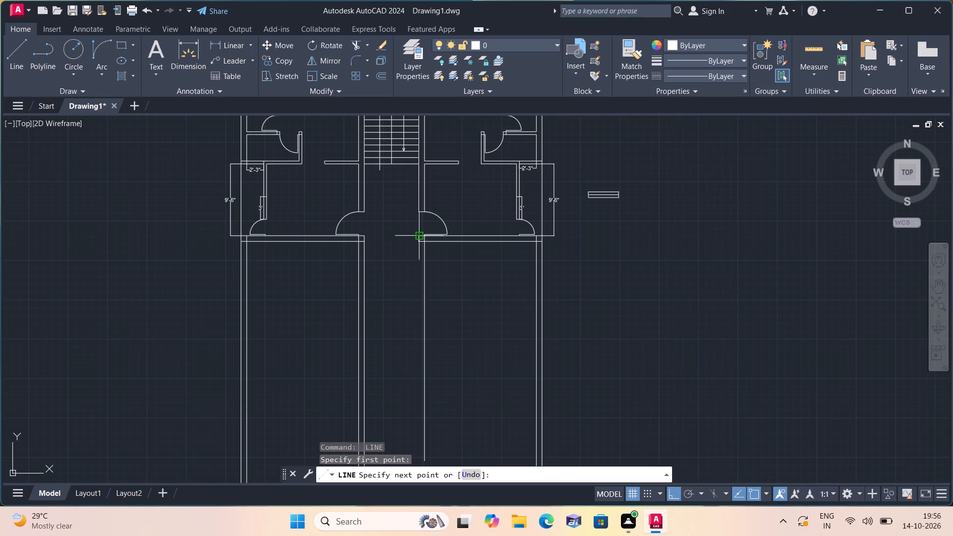
{"action": "scroll", "coordinate": [427, 426], "scroll_direction": "down", "scroll_amount": 1}
{"action": "middle_click_drag", "start_coordinate": [425, 426], "coordinate": [428, 314]}
{"action": "left_click", "coordinate": [433, 375]}
{"action": "key", "text": "space"}
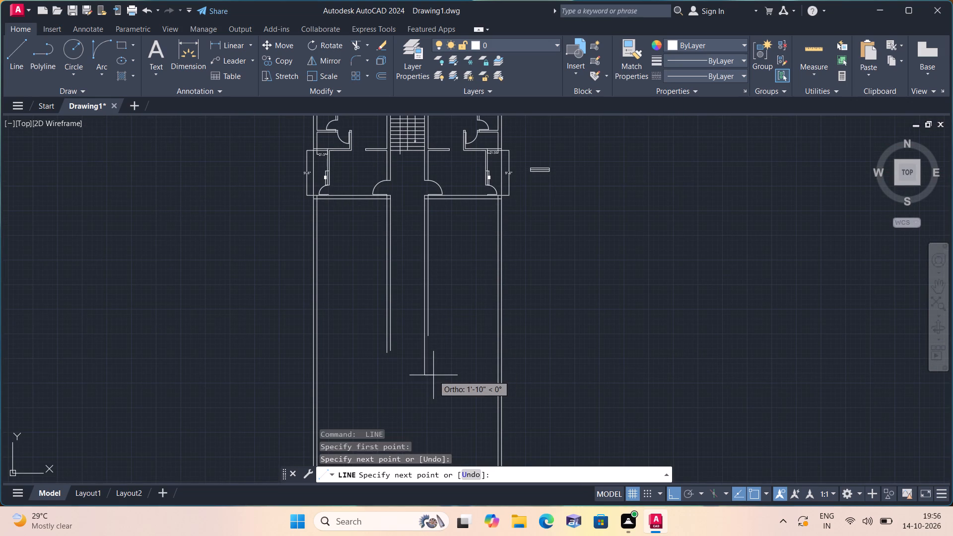
From the inner joint west of the entrance, draw a line 2" south along the new wall and 3' west beneath the south wall.
{"action": "scroll", "coordinate": [420, 362], "scroll_direction": "up", "scroll_amount": 1}
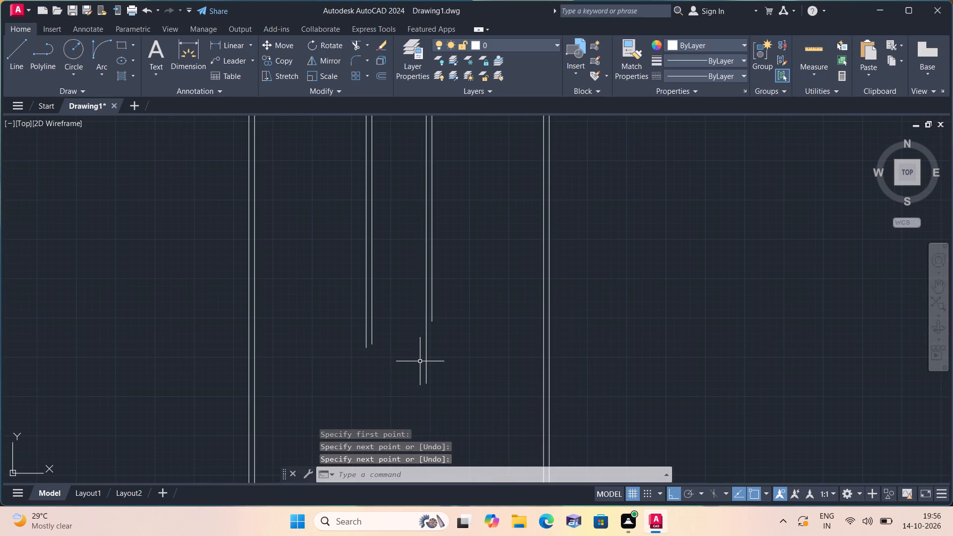
{"action": "scroll", "coordinate": [420, 361], "scroll_direction": "down", "scroll_amount": 1}
{"action": "scroll", "coordinate": [420, 361], "scroll_direction": "up", "scroll_amount": 1}
{"action": "scroll", "coordinate": [420, 361], "scroll_direction": "down", "scroll_amount": 1}
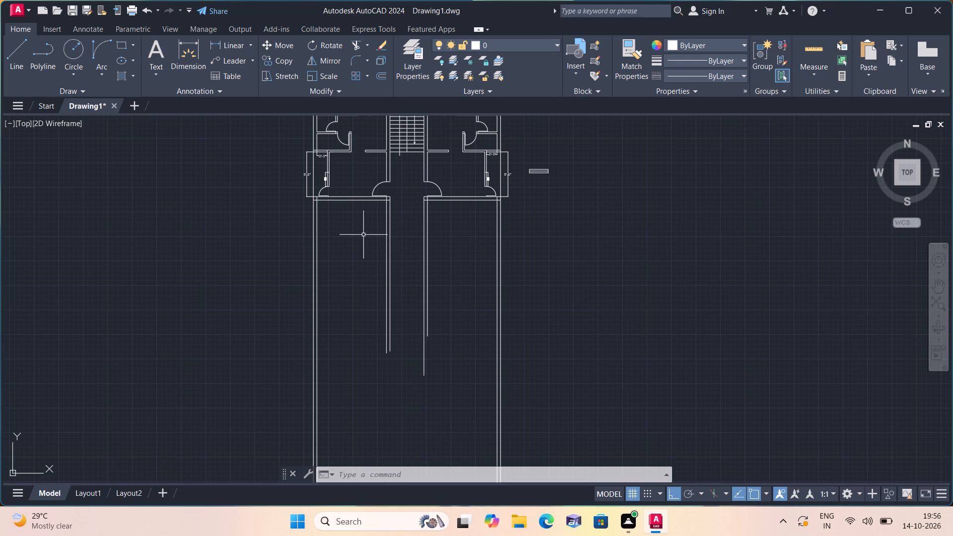
{"action": "scroll", "coordinate": [363, 235], "scroll_direction": "up", "scroll_amount": 2}
{"action": "middle_click_drag", "start_coordinate": [359, 233], "coordinate": [408, 347]}
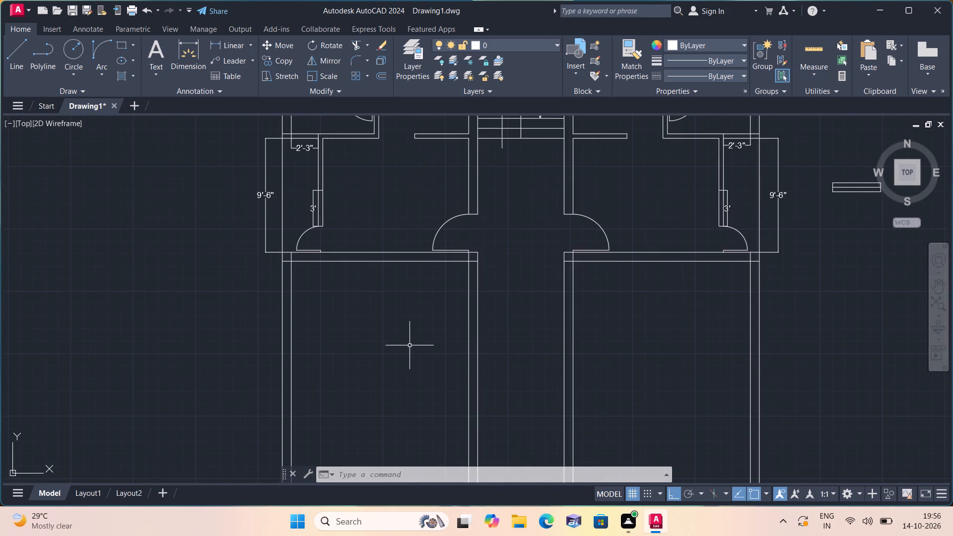
{"action": "scroll", "coordinate": [505, 321], "scroll_direction": "up", "scroll_amount": 2}
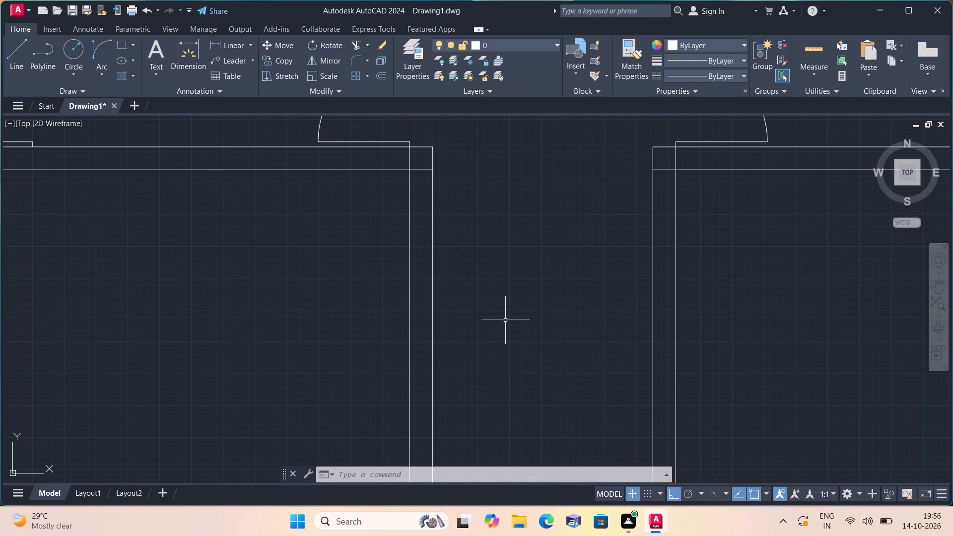
{"action": "type", "text": "l"}
{"action": "key", "text": "space"}
{"action": "scroll", "coordinate": [505, 320], "scroll_direction": "down", "scroll_amount": 1}
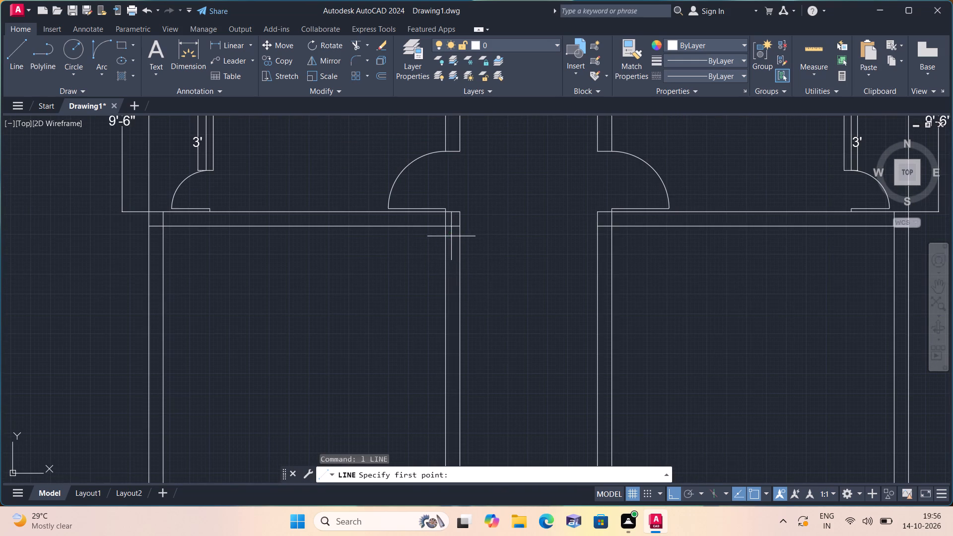
{"action": "left_click", "coordinate": [446, 224]}
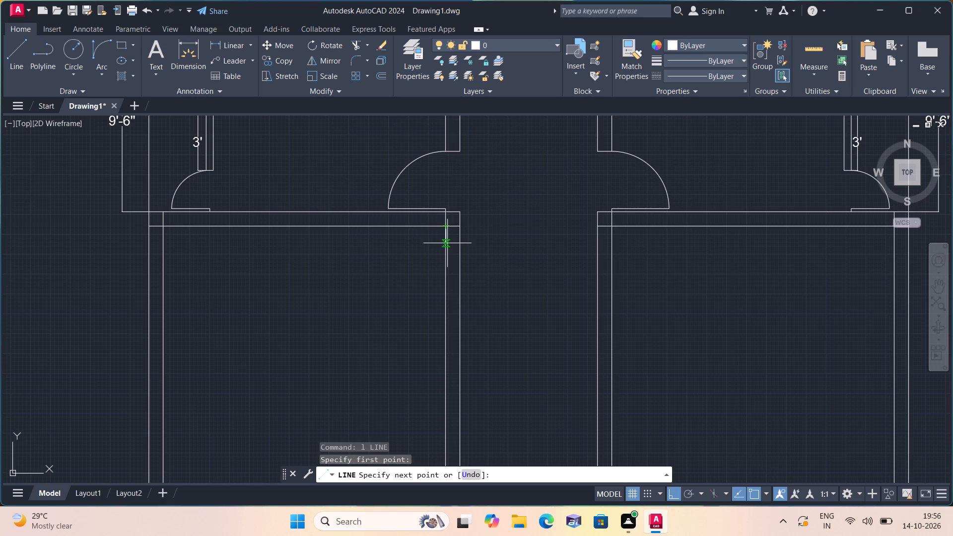
{"action": "type", "text": "2\""}
{"action": "key", "text": "space"}
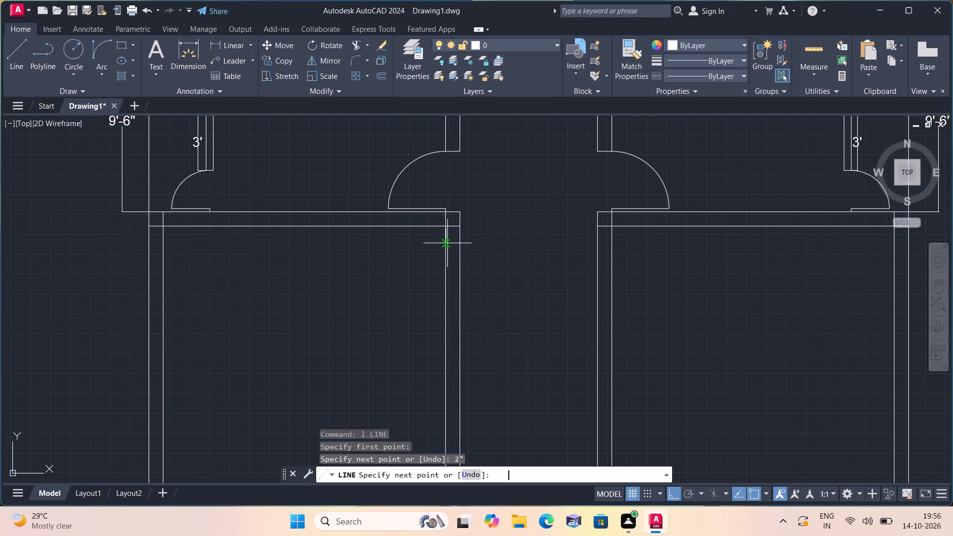
{"action": "type", "text": "3'"}
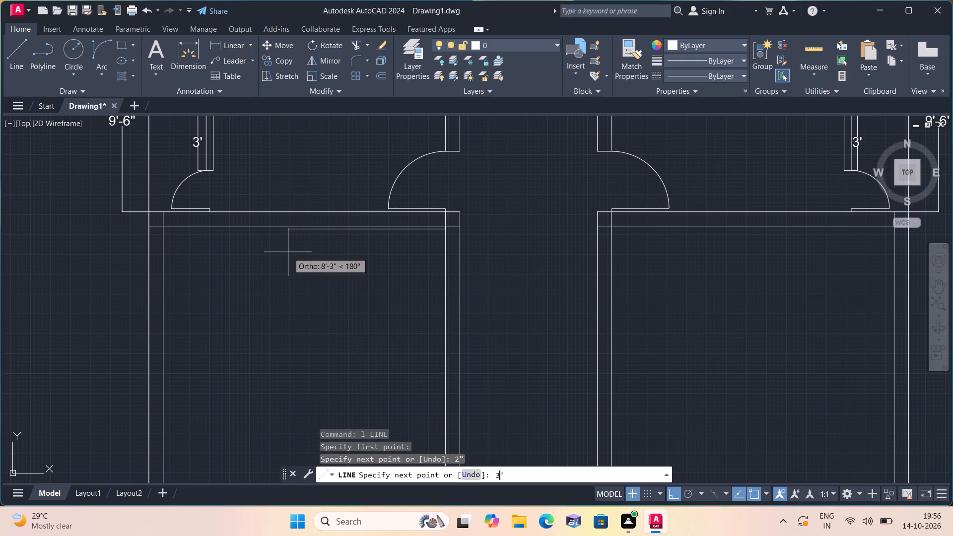
{"action": "key", "text": "space"}
{"action": "key", "text": "Escape"}
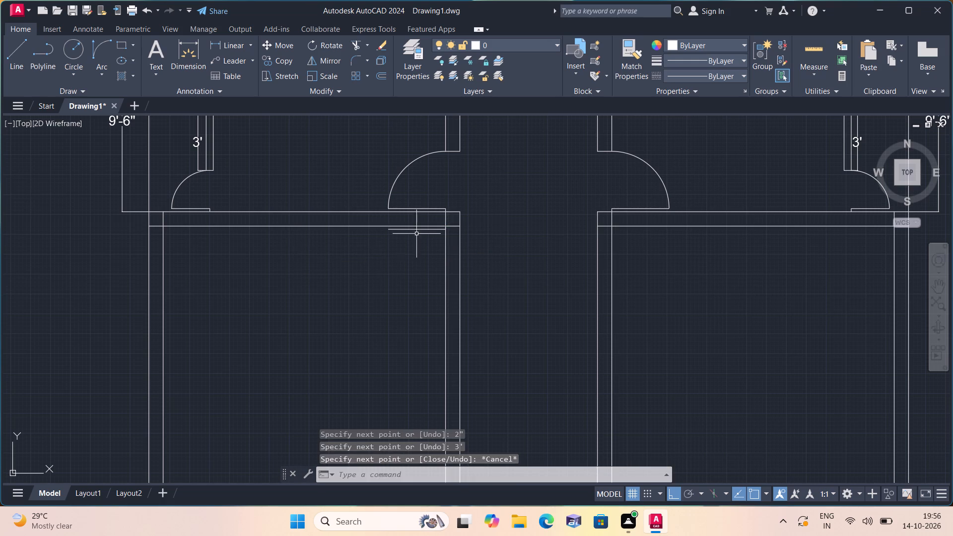
Erase the short 2" line linking the south wall to the 3' line in the west room.
{"action": "scroll", "coordinate": [466, 218], "scroll_direction": "up", "scroll_amount": 2}
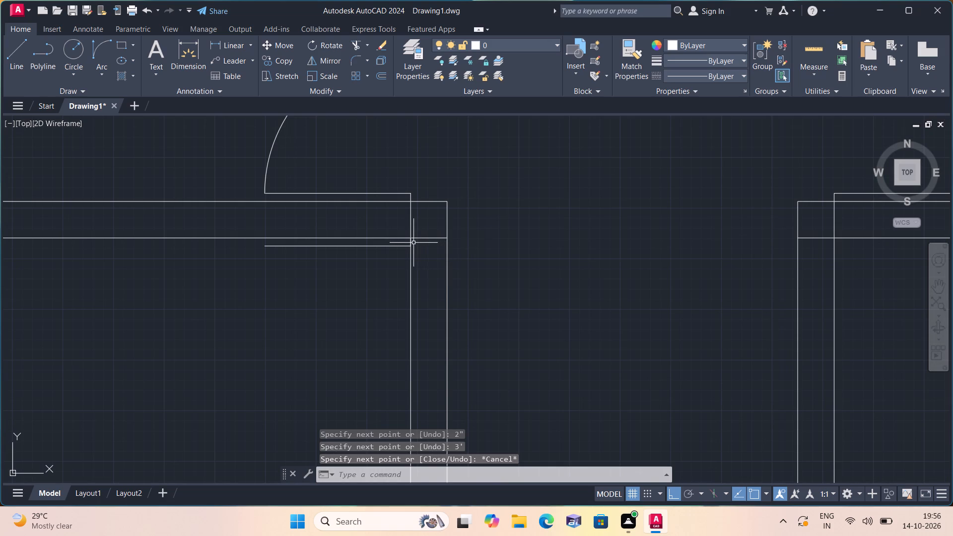
{"action": "left_click", "coordinate": [405, 243]}
{"action": "left_click", "coordinate": [405, 242]}
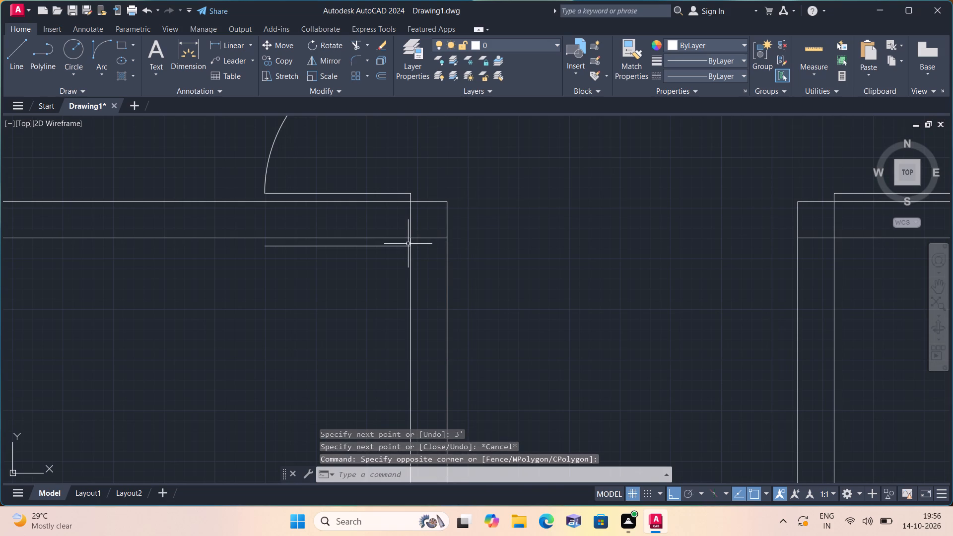
{"action": "left_click", "coordinate": [409, 245]}
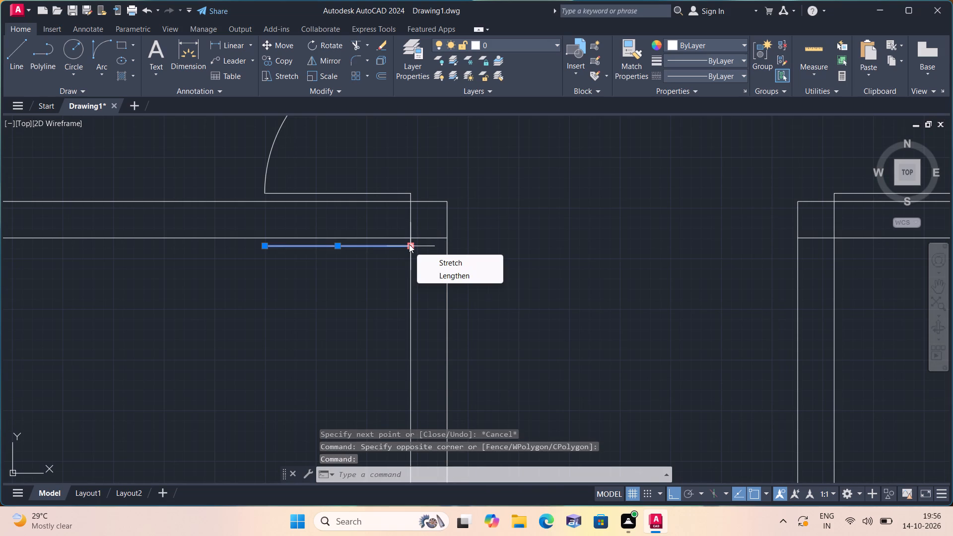
{"action": "key", "text": "Escape"}
{"action": "scroll", "coordinate": [409, 244], "scroll_direction": "up", "scroll_amount": 1}
{"action": "key", "text": "Escape"}
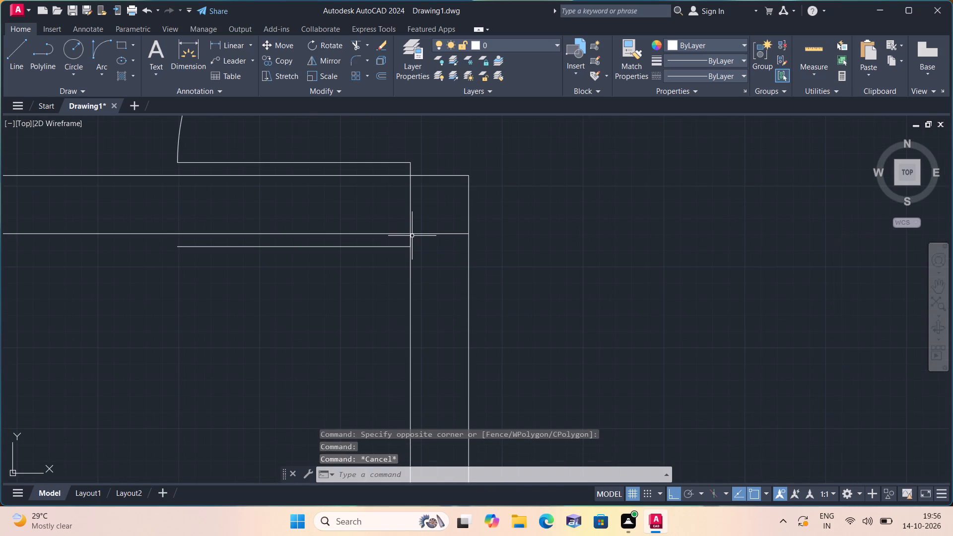
{"action": "left_click", "coordinate": [411, 239]}
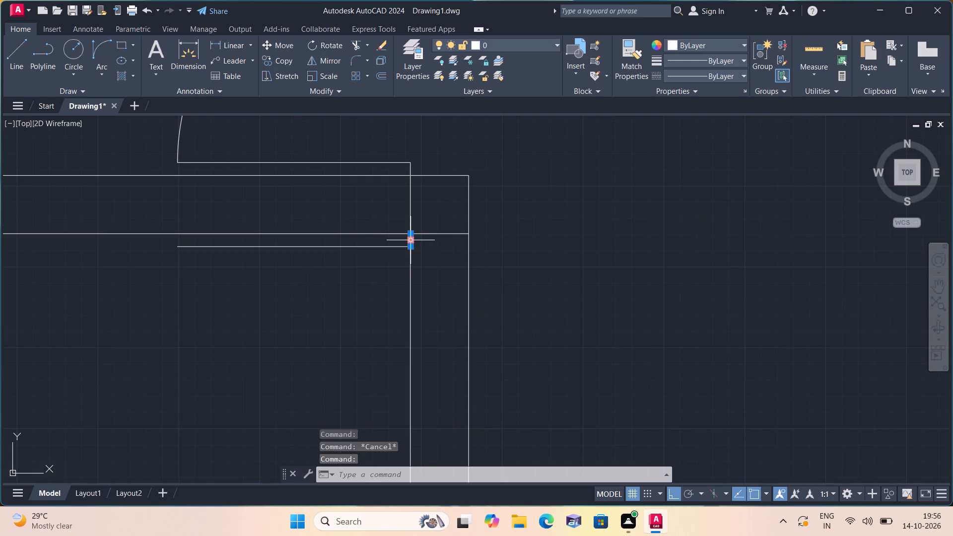
{"action": "key", "text": "Delete"}
From the inner joint east of the entrance, draw a line 2" south along the new wall and 3' east beneath the south wall.
{"action": "scroll", "coordinate": [411, 237], "scroll_direction": "down", "scroll_amount": 2}
{"action": "key", "text": "l"}
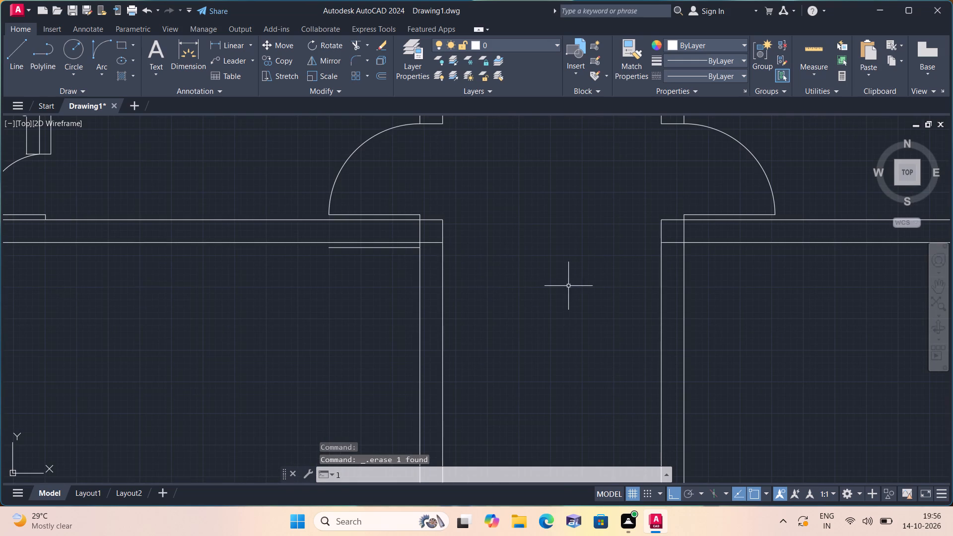
{"action": "key", "text": "space"}
{"action": "scroll", "coordinate": [674, 261], "scroll_direction": "up", "scroll_amount": 1}
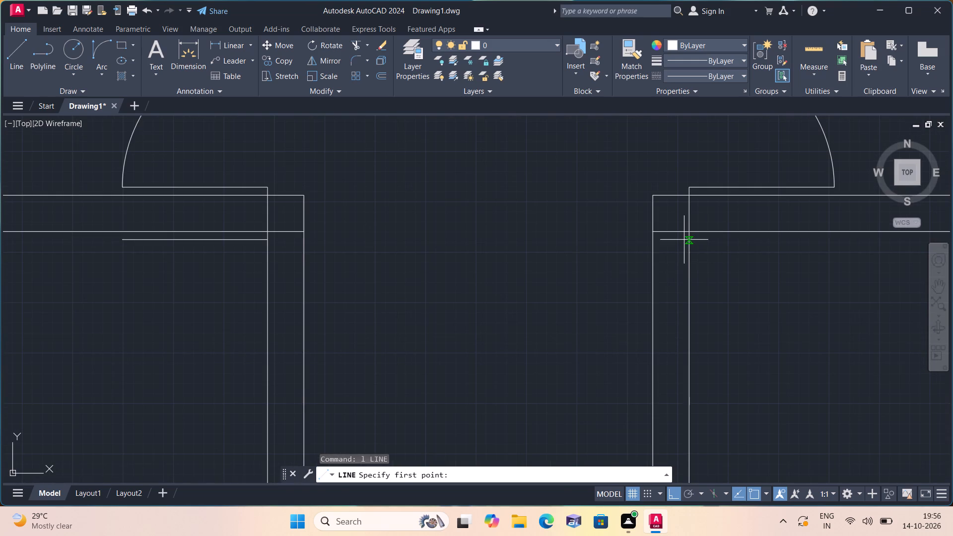
{"action": "left_click", "coordinate": [689, 234]}
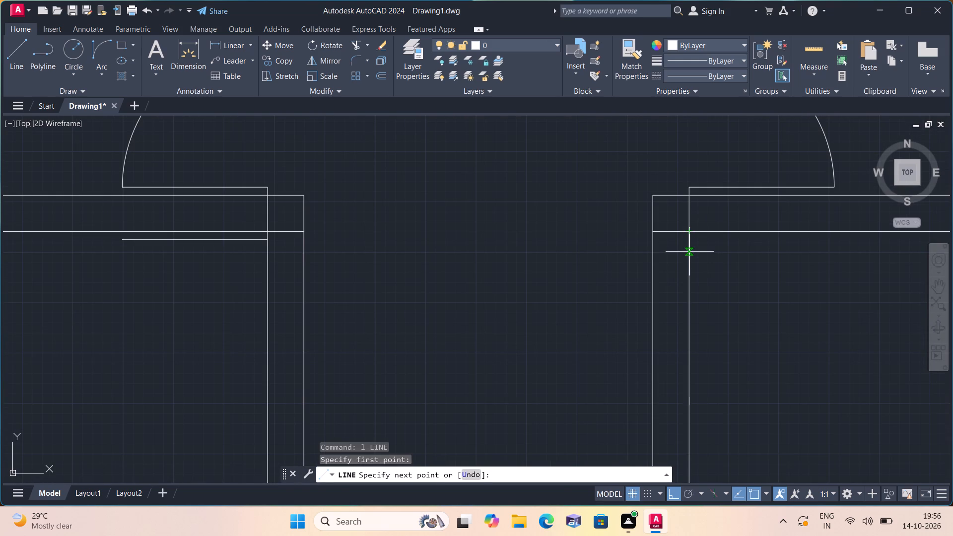
{"action": "type", "text": "2\""}
{"action": "key", "text": "space"}
{"action": "type", "text": "3'"}
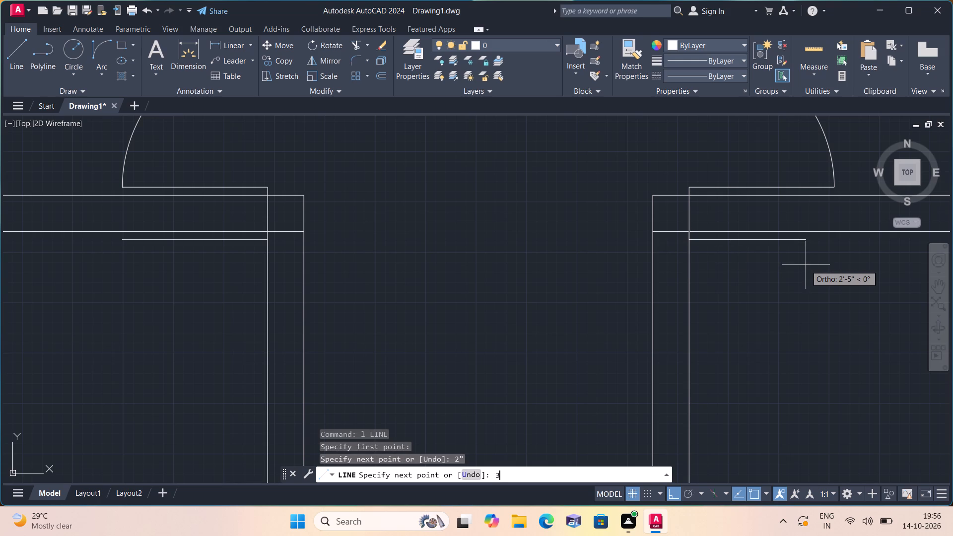
{"action": "key", "text": "space"}
{"action": "key", "text": "Escape"}
Erase the short 2" line linking the south wall to the 3' line in the east room.
{"action": "scroll", "coordinate": [756, 254], "scroll_direction": "up", "scroll_amount": 2}
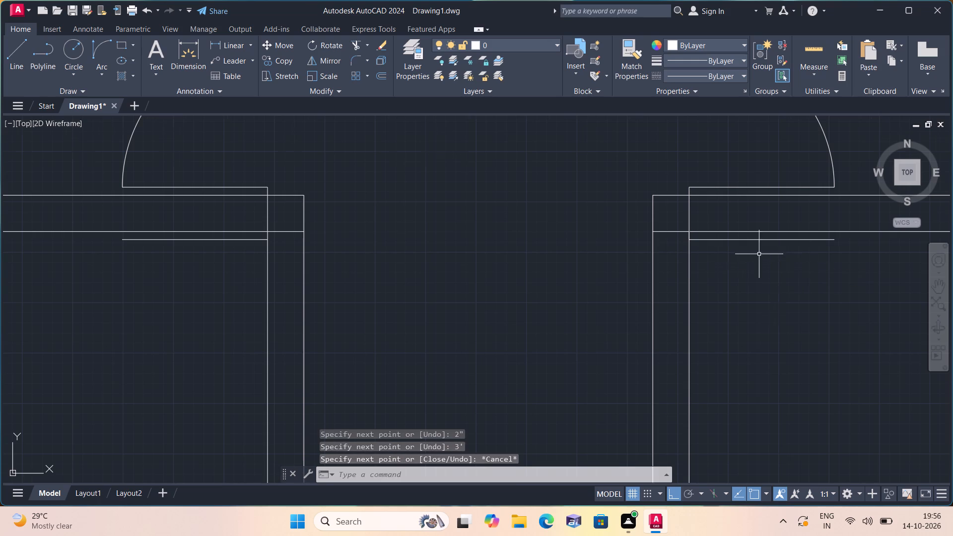
{"action": "scroll", "coordinate": [743, 254], "scroll_direction": "up", "scroll_amount": 1}
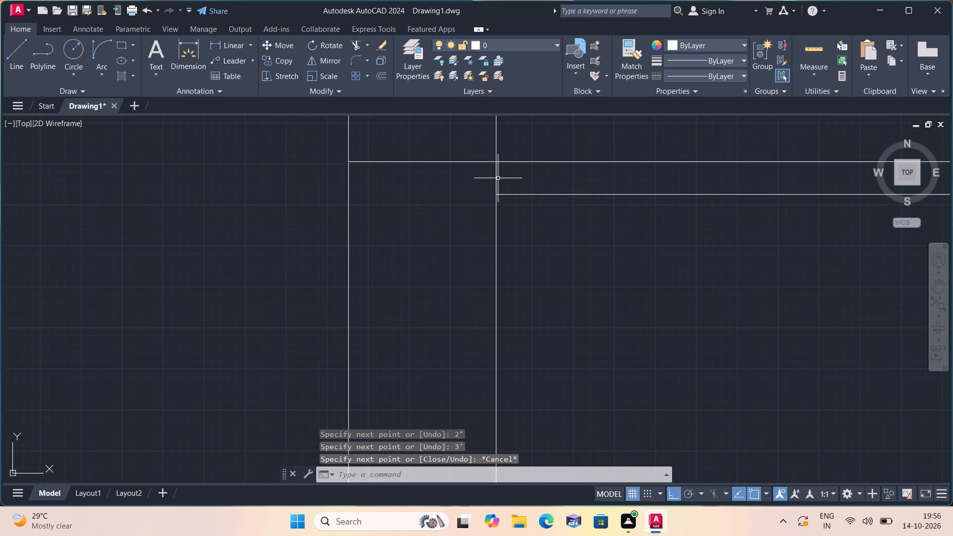
{"action": "left_click", "coordinate": [498, 177]}
{"action": "key", "text": "Delete"}
From the wall end of the east door's leaf line, draw a line 3' south along the east central wall and west across its thickness.
{"action": "scroll", "coordinate": [596, 249], "scroll_direction": "down", "scroll_amount": 3}
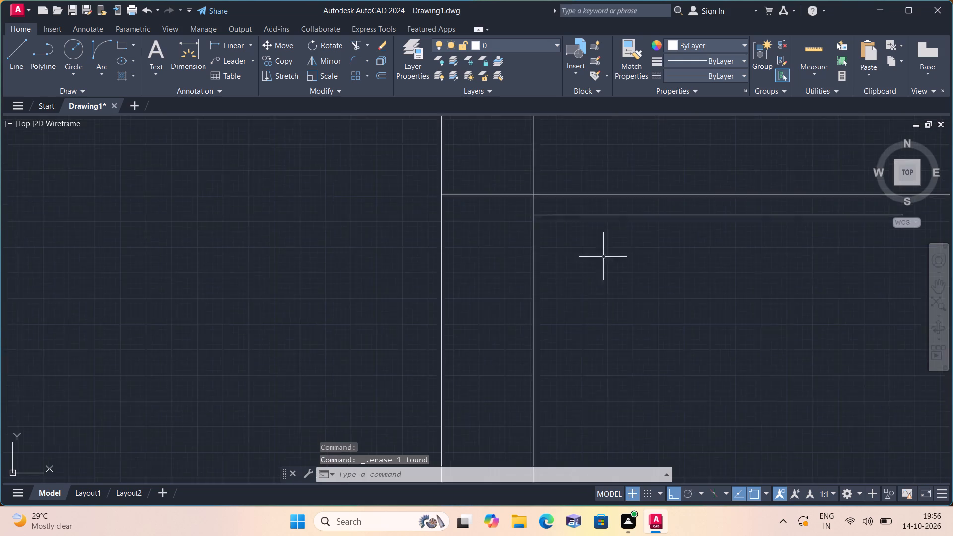
{"action": "scroll", "coordinate": [613, 267], "scroll_direction": "down", "scroll_amount": 2}
{"action": "middle_click_drag", "start_coordinate": [650, 288], "coordinate": [665, 247]}
{"action": "scroll", "coordinate": [665, 247], "scroll_direction": "down", "scroll_amount": 2}
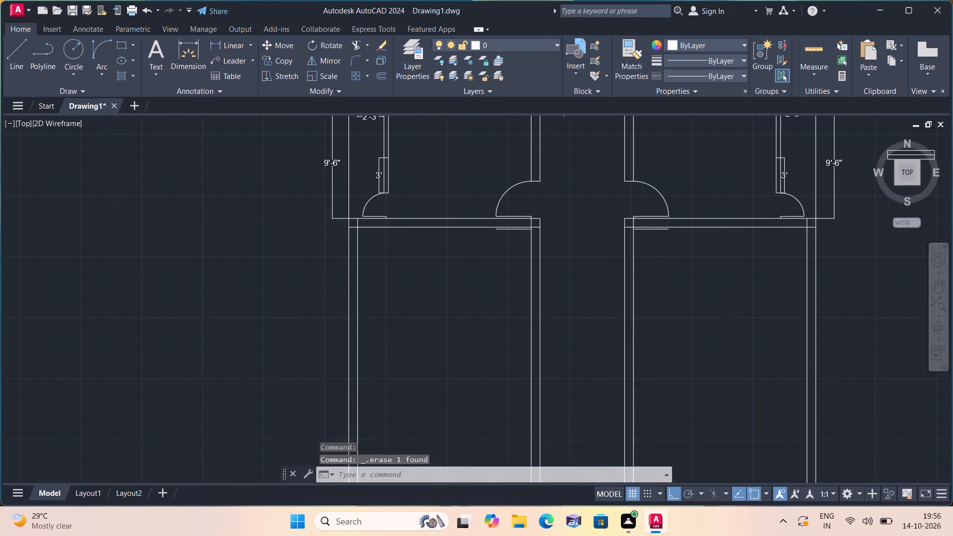
{"action": "scroll", "coordinate": [665, 247], "scroll_direction": "down", "scroll_amount": 1}
{"action": "scroll", "coordinate": [665, 247], "scroll_direction": "up", "scroll_amount": 1}
{"action": "scroll", "coordinate": [665, 247], "scroll_direction": "down", "scroll_amount": 1}
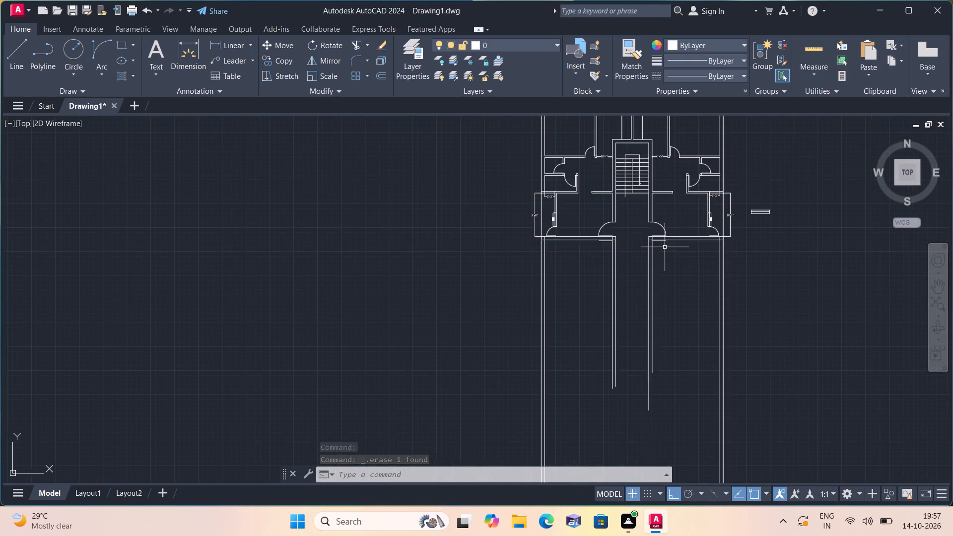
{"action": "scroll", "coordinate": [665, 247], "scroll_direction": "up", "scroll_amount": 1}
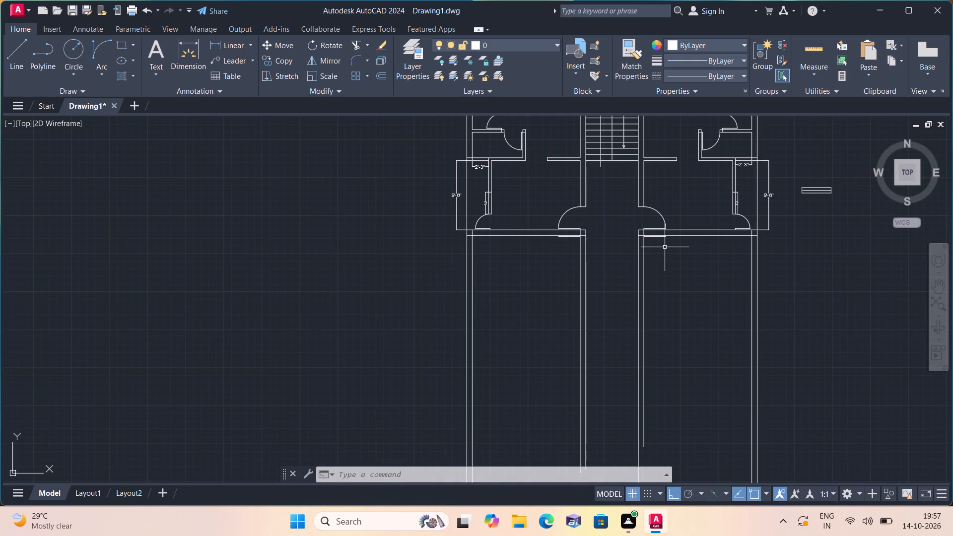
{"action": "key", "text": "l"}
{"action": "key", "text": "space"}
{"action": "scroll", "coordinate": [662, 249], "scroll_direction": "up", "scroll_amount": 1}
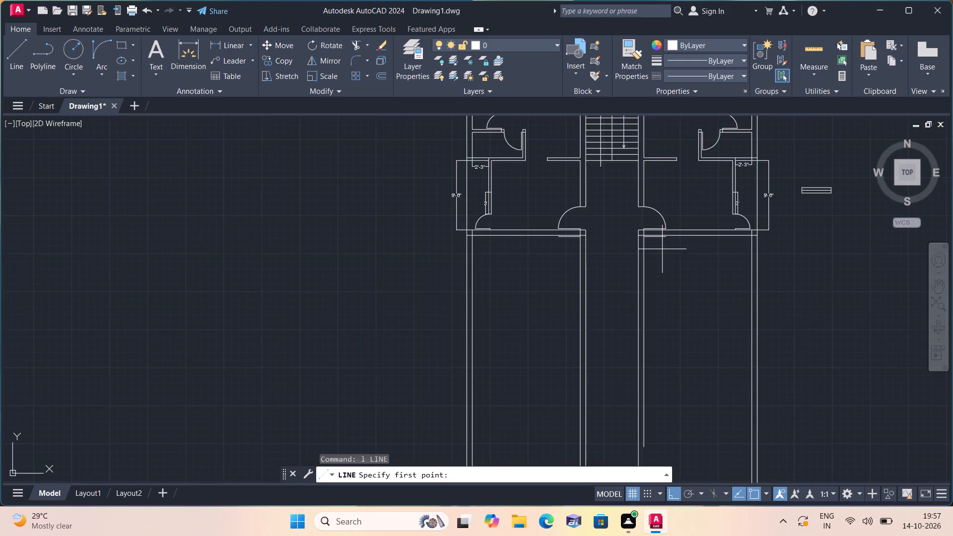
{"action": "scroll", "coordinate": [662, 249], "scroll_direction": "up", "scroll_amount": 1}
{"action": "scroll", "coordinate": [609, 220], "scroll_direction": "up", "scroll_amount": 3}
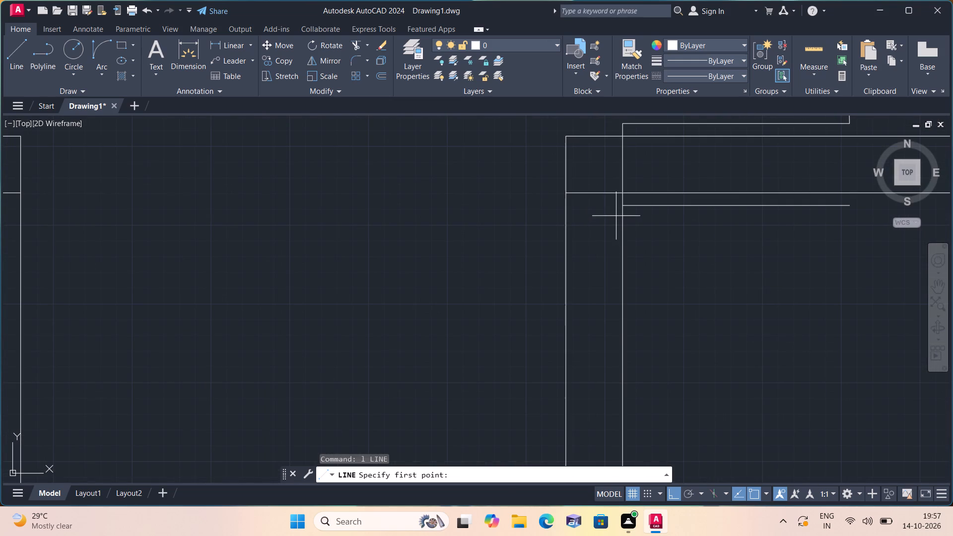
{"action": "left_click", "coordinate": [622, 207]}
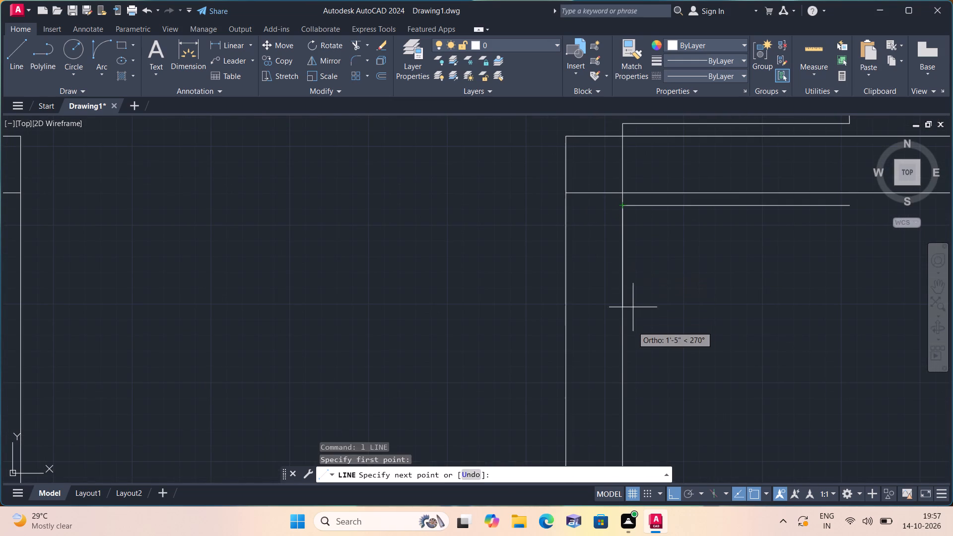
{"action": "type", "text": "3'"}
{"action": "key", "text": "space"}
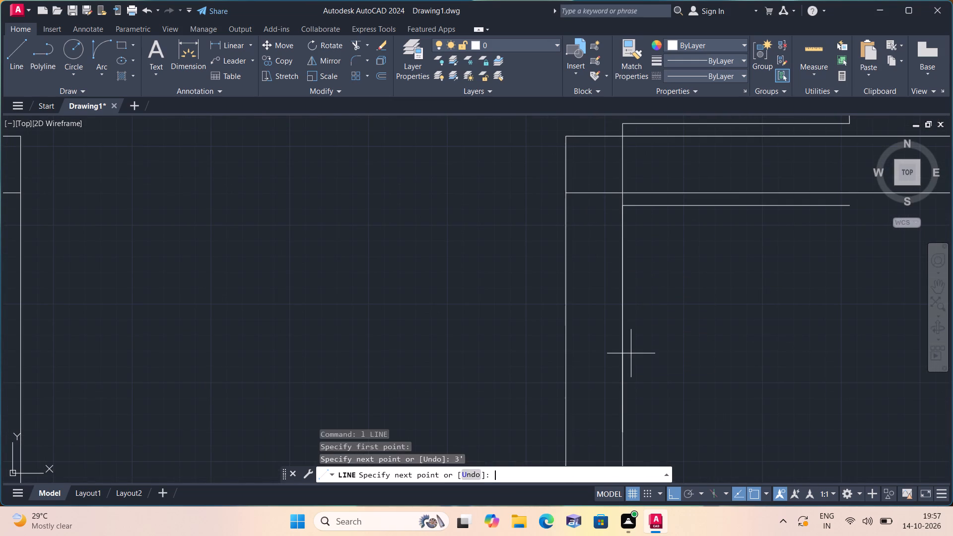
{"action": "middle_click_drag", "start_coordinate": [618, 388], "coordinate": [595, 285]}
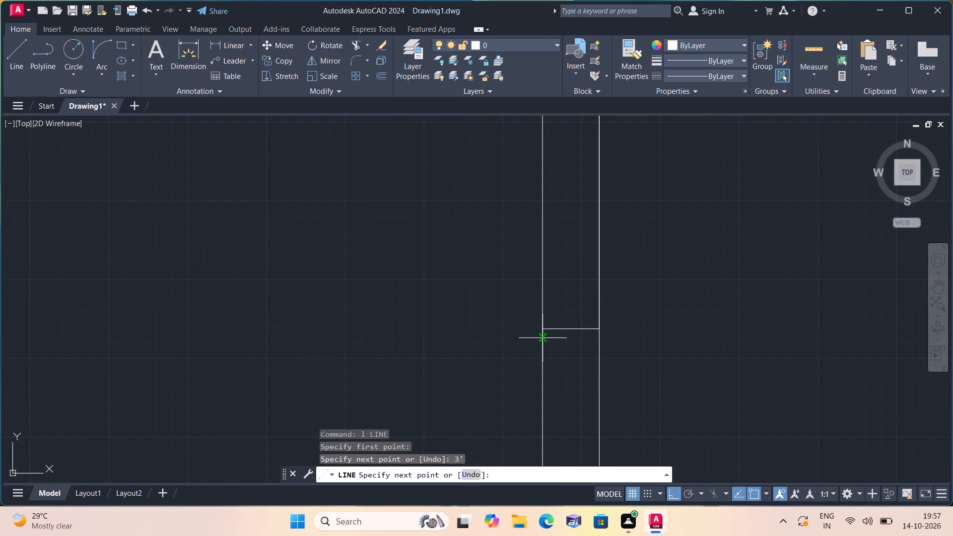
{"action": "left_click", "coordinate": [543, 328]}
{"action": "key", "text": "space"}
From the wall end of the west door's leaf line, draw a line 3' south along the west central wall and east across its thickness.
{"action": "scroll", "coordinate": [543, 328], "scroll_direction": "down", "scroll_amount": 4}
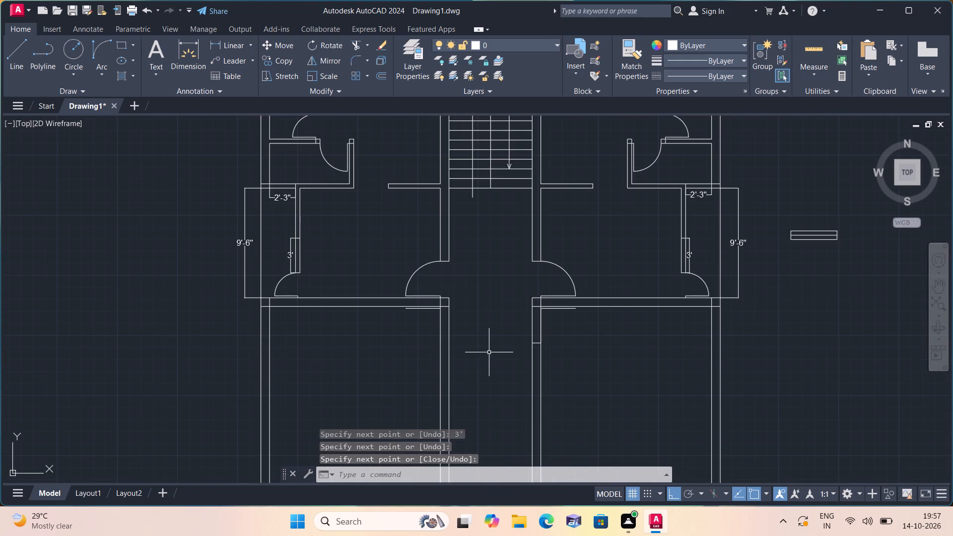
{"action": "scroll", "coordinate": [413, 330], "scroll_direction": "up", "scroll_amount": 2}
{"action": "key", "text": "space"}
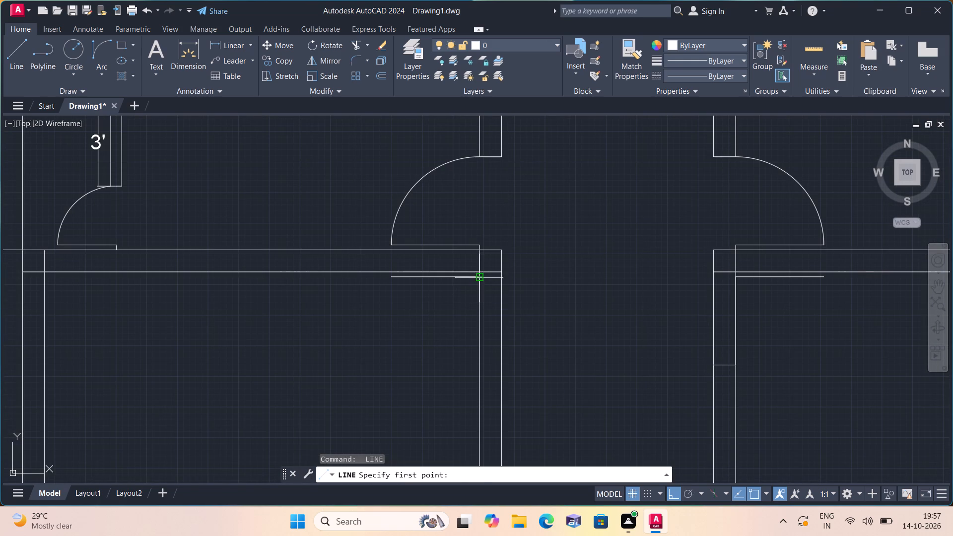
{"action": "left_click", "coordinate": [479, 277]}
{"action": "type", "text": "3'"}
{"action": "key", "text": "space"}
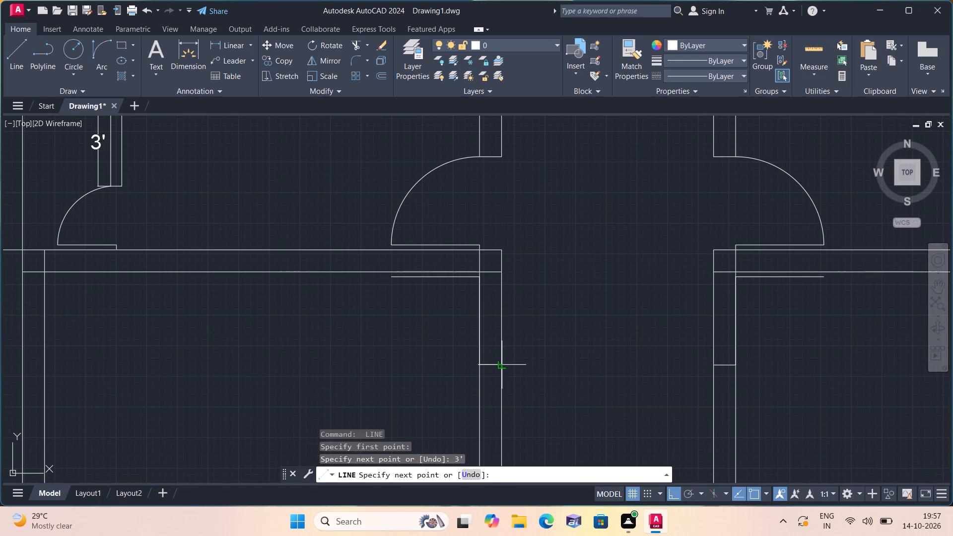
{"action": "left_click", "coordinate": [502, 362]}
{"action": "key", "text": "space"}
Trim the west and east central wall lines between the south wall and the new jamb lines to open both doorways.
{"action": "type", "text": "trim"}
{"action": "key", "text": "space"}
{"action": "left_click", "coordinate": [568, 326]}
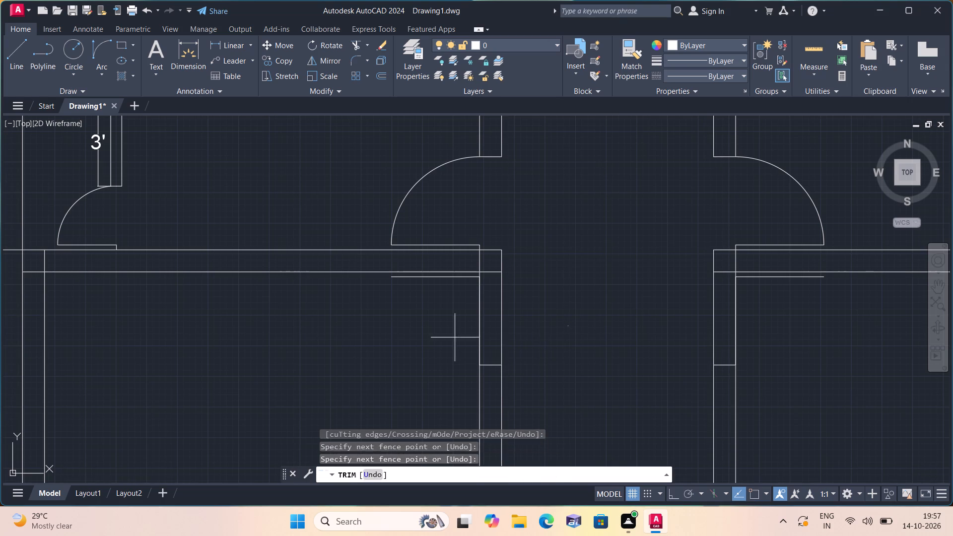
{"action": "left_click", "coordinate": [333, 365]}
{"action": "left_click", "coordinate": [516, 333]}
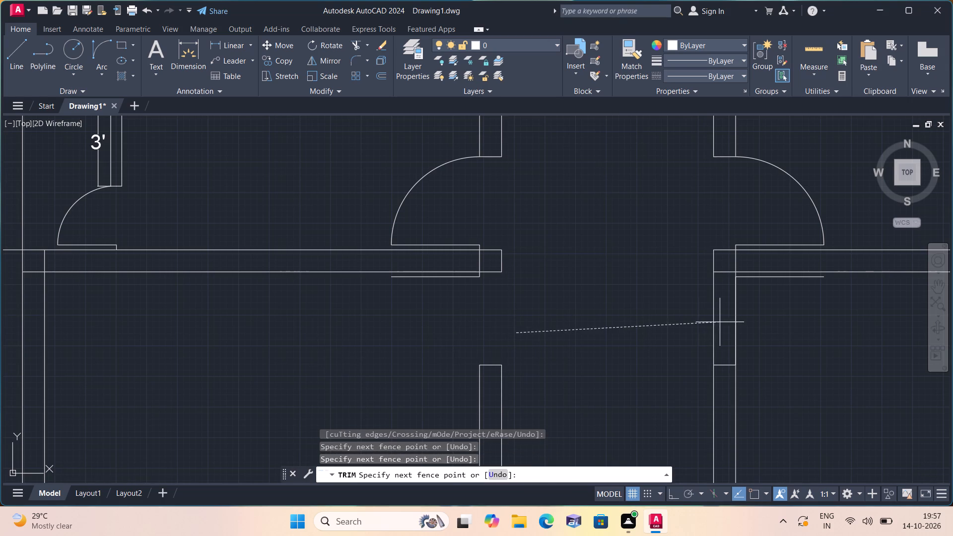
{"action": "left_click", "coordinate": [765, 326]}
{"action": "key", "text": "space"}
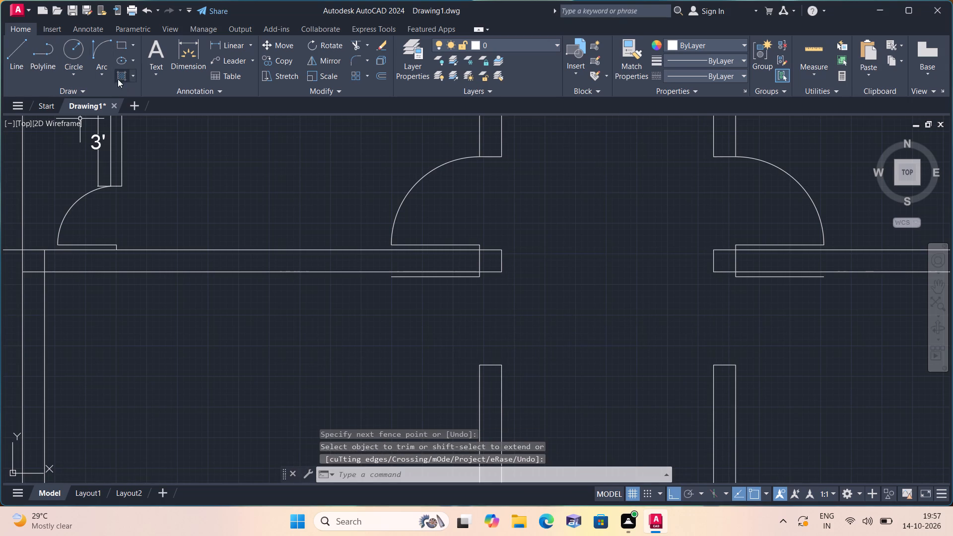
Draw the west door's swing arc from the leaf's free end to the jamb corner, using Start, End, Direction with a southward tangent.
{"action": "left_click", "coordinate": [98, 77]}
{"action": "left_click", "coordinate": [143, 222]}
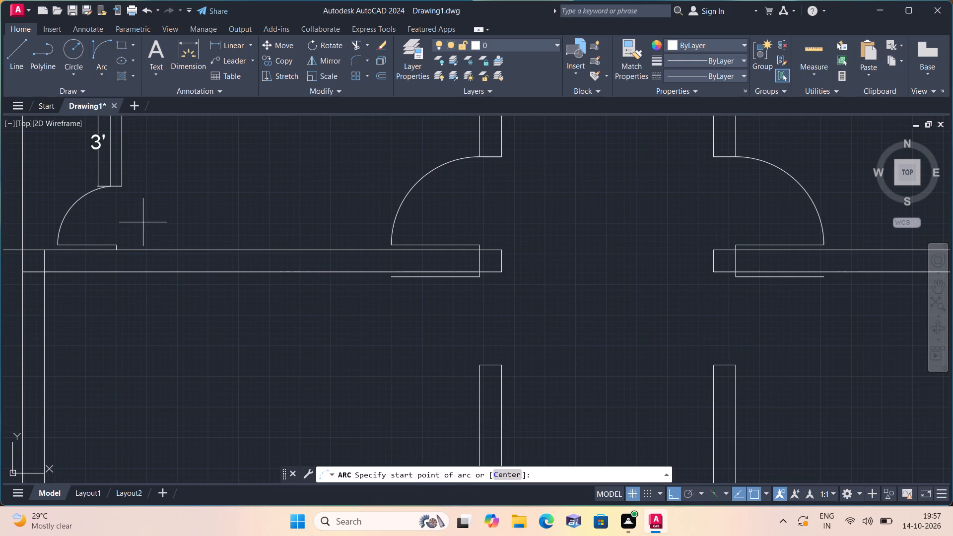
{"action": "scroll", "coordinate": [367, 292], "scroll_direction": "up", "scroll_amount": 2}
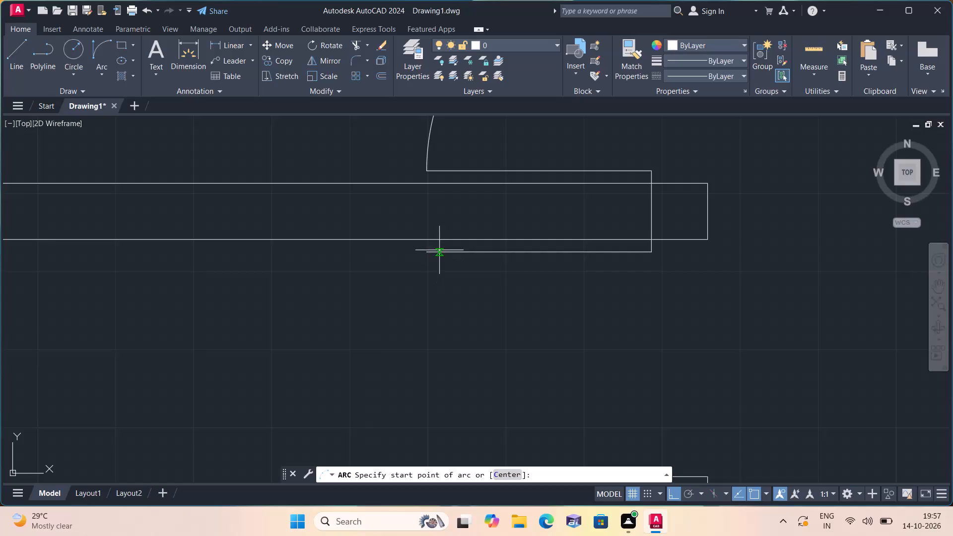
{"action": "left_click", "coordinate": [428, 251]}
{"action": "middle_click_drag", "start_coordinate": [489, 315], "coordinate": [409, 220]}
{"action": "scroll", "coordinate": [409, 220], "scroll_direction": "down", "scroll_amount": 1}
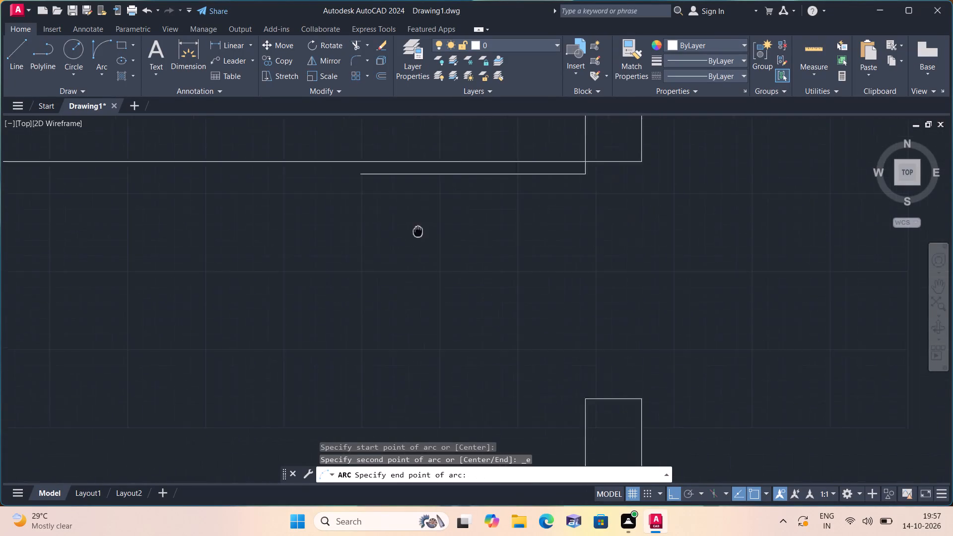
{"action": "left_click", "coordinate": [508, 322]}
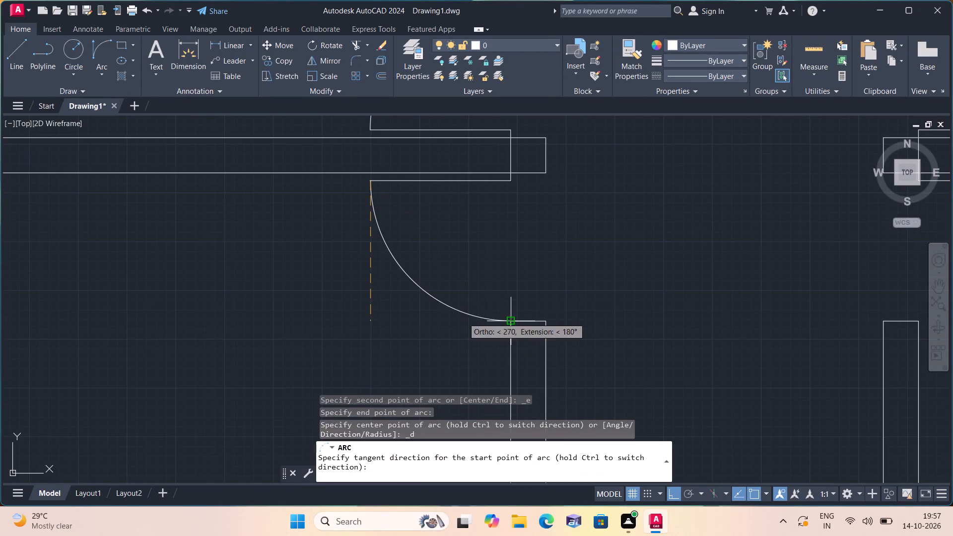
{"action": "left_click", "coordinate": [276, 310]}
Draw the east door's swing arc from the leaf's free end to the jamb corner, using Start, End, Direction with a southward tangent.
{"action": "left_click", "coordinate": [101, 71]}
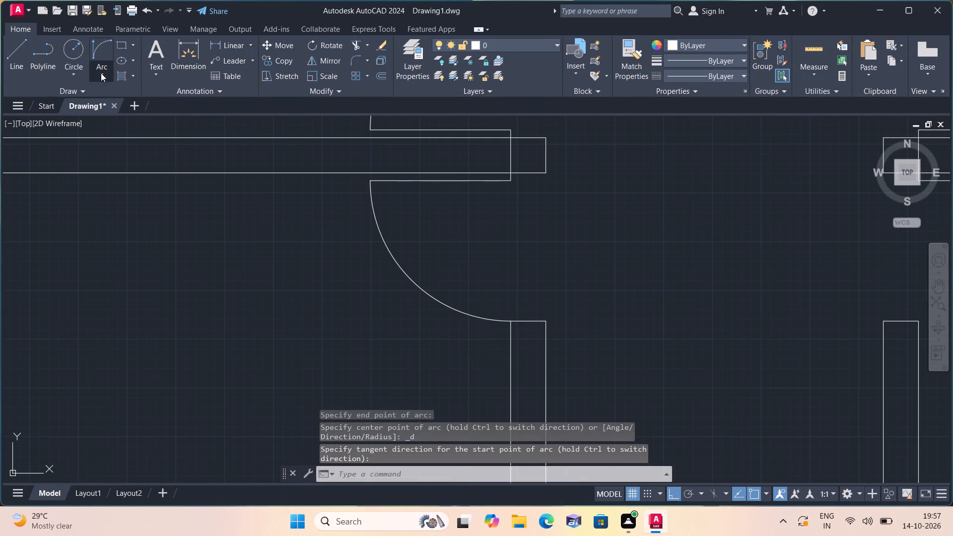
{"action": "left_click", "coordinate": [132, 225]}
{"action": "scroll", "coordinate": [132, 225], "scroll_direction": "down", "scroll_amount": 2}
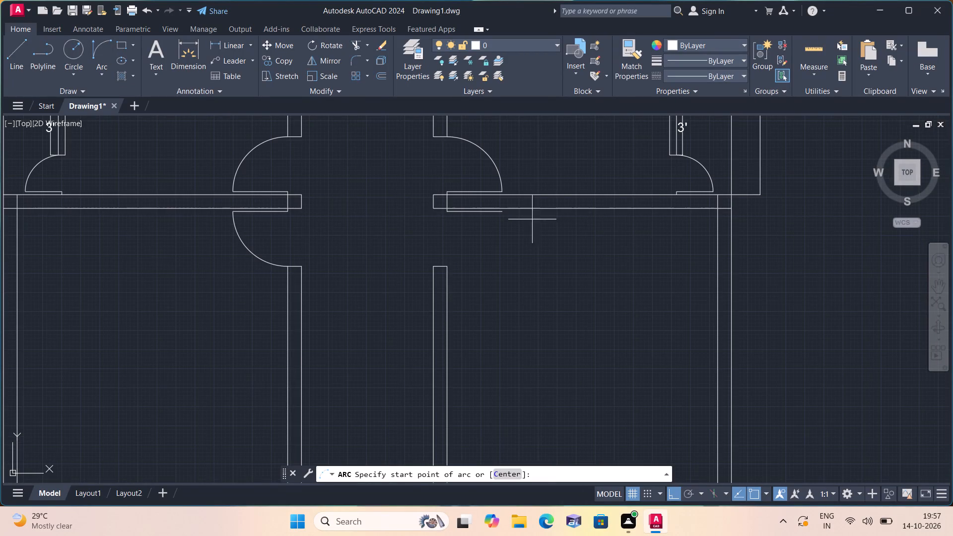
{"action": "scroll", "coordinate": [508, 219], "scroll_direction": "up", "scroll_amount": 2}
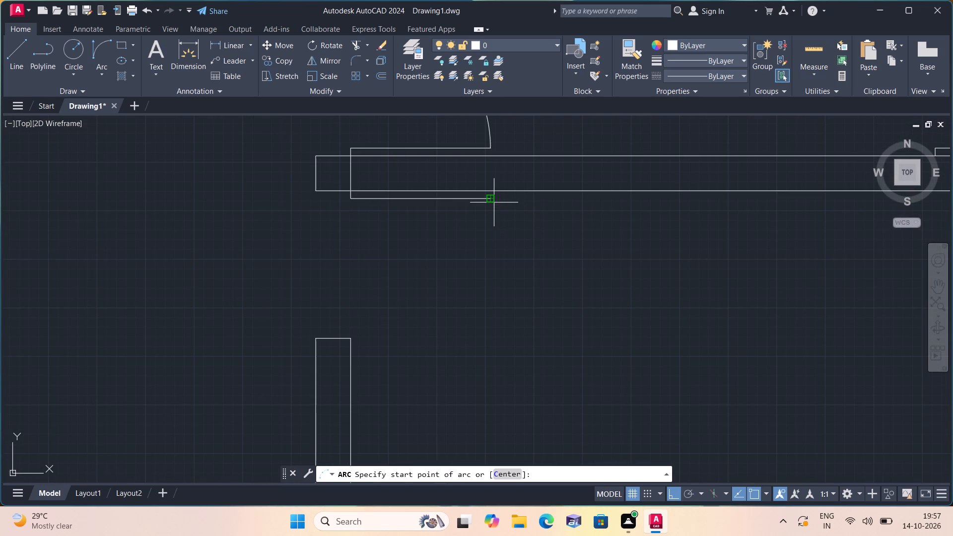
{"action": "left_click", "coordinate": [493, 201]}
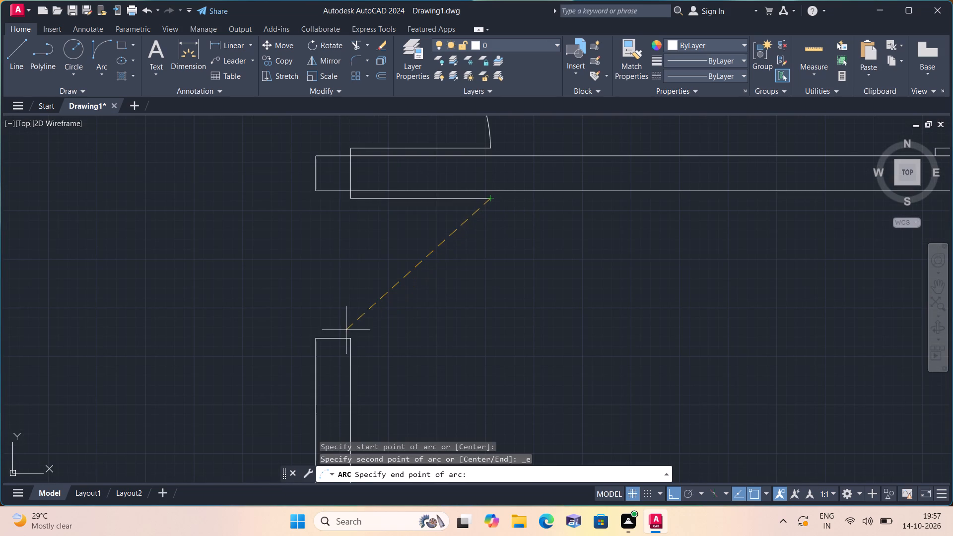
{"action": "left_click", "coordinate": [348, 334]}
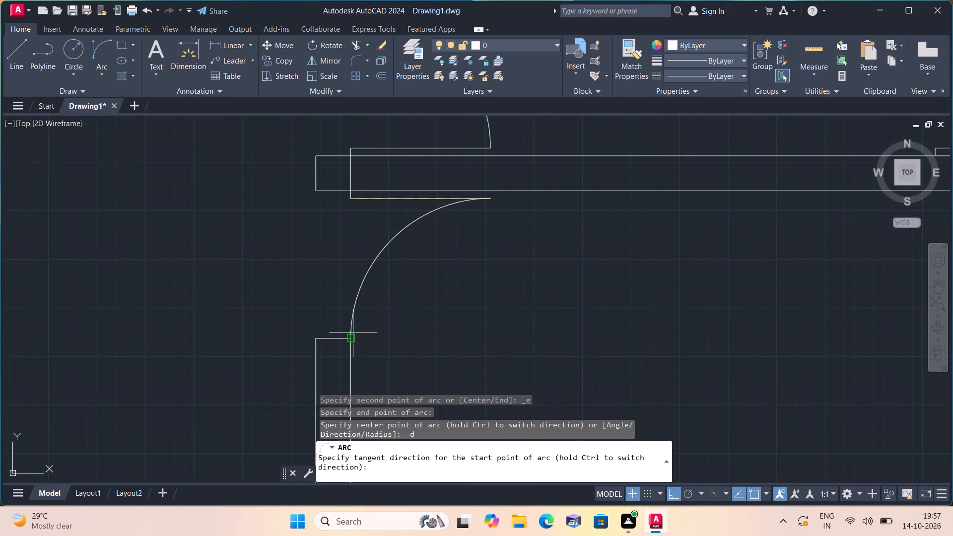
{"action": "left_click", "coordinate": [584, 300]}
Examine the new pair of doors and the central walls and rooms south of the entrance.
{"action": "scroll", "coordinate": [572, 303], "scroll_direction": "down", "scroll_amount": 1}
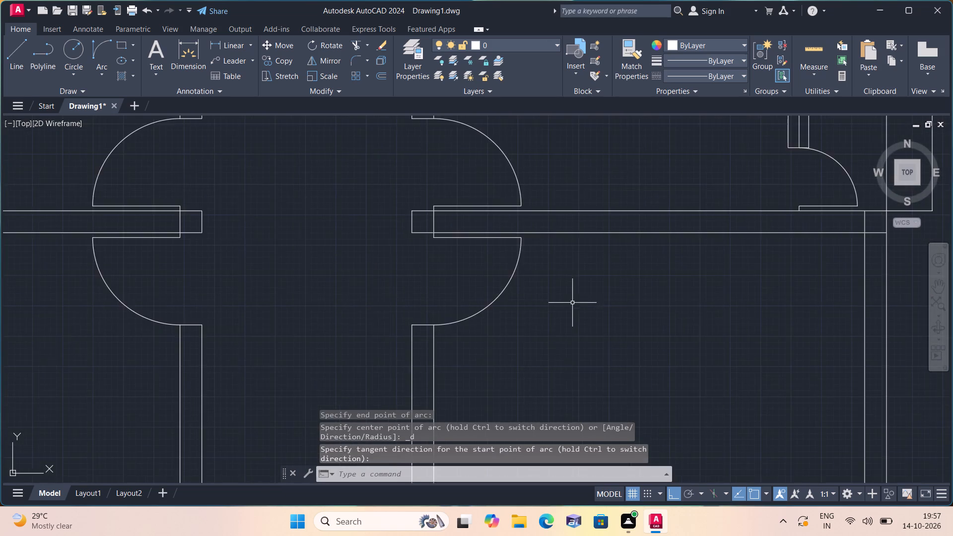
{"action": "scroll", "coordinate": [572, 298], "scroll_direction": "down", "scroll_amount": 2}
{"action": "middle_click_drag", "start_coordinate": [598, 317], "coordinate": [606, 265]}
{"action": "scroll", "coordinate": [595, 315], "scroll_direction": "down", "scroll_amount": 1}
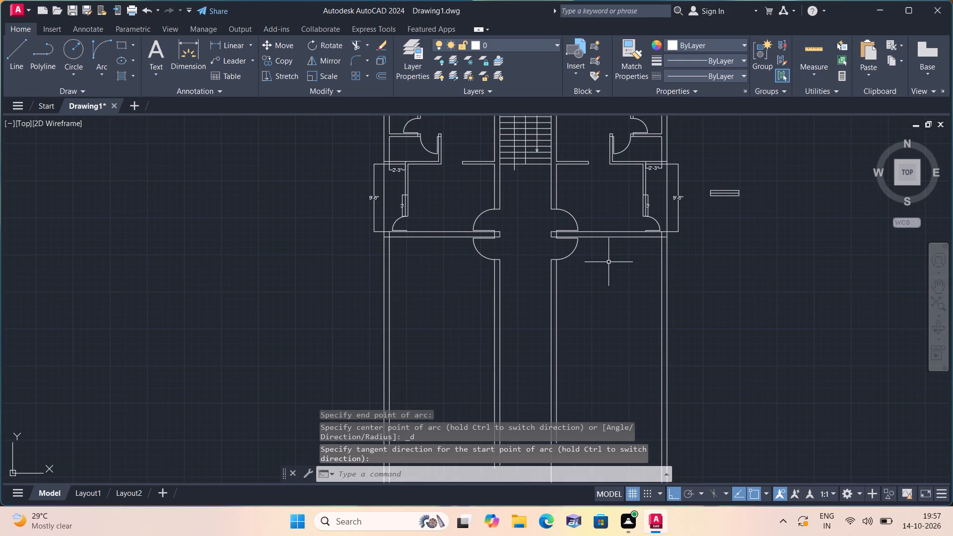
{"action": "scroll", "coordinate": [609, 262], "scroll_direction": "down", "scroll_amount": 1}
{"action": "scroll", "coordinate": [609, 262], "scroll_direction": "up", "scroll_amount": 1}
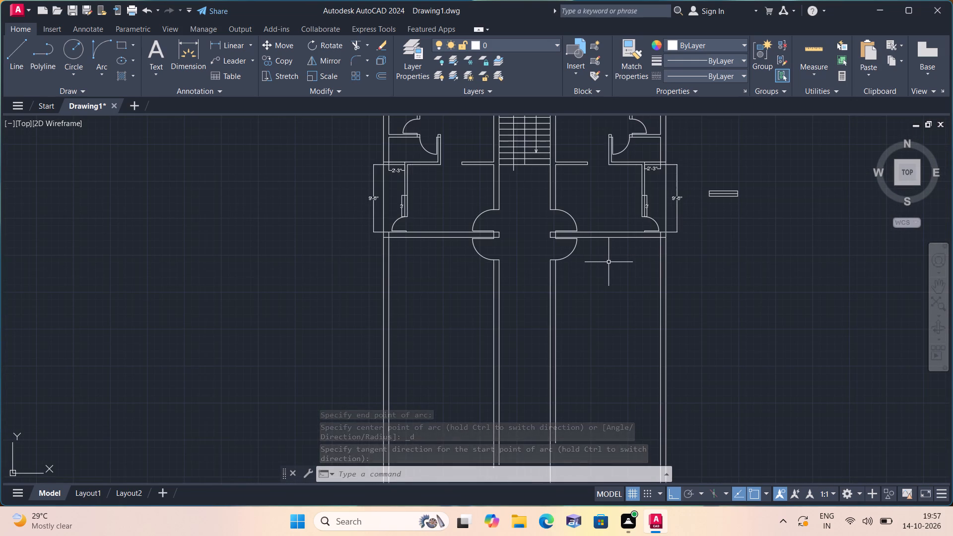
{"action": "scroll", "coordinate": [609, 262], "scroll_direction": "down", "scroll_amount": 1}
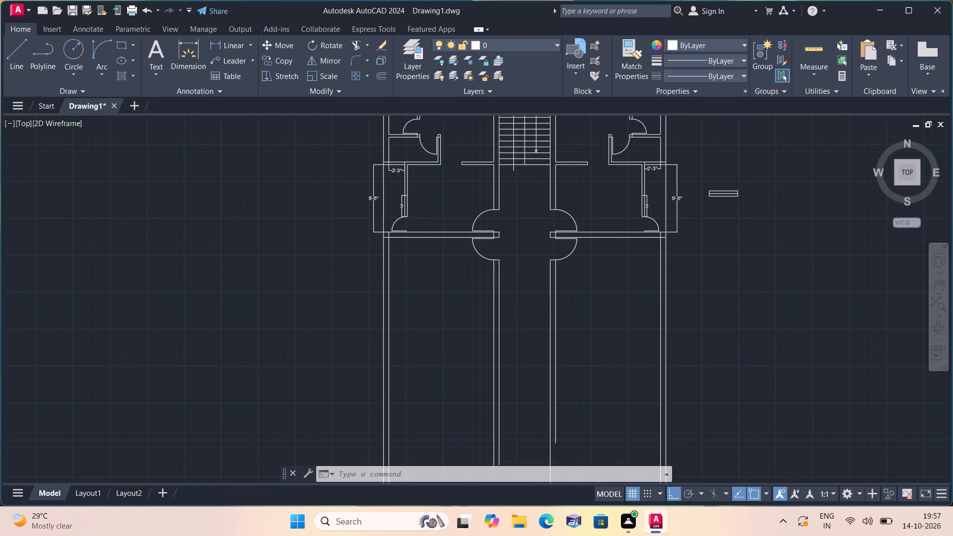
{"action": "scroll", "coordinate": [608, 274], "scroll_direction": "up", "scroll_amount": 1}
{"action": "middle_click_drag", "start_coordinate": [608, 274], "coordinate": [630, 232]}
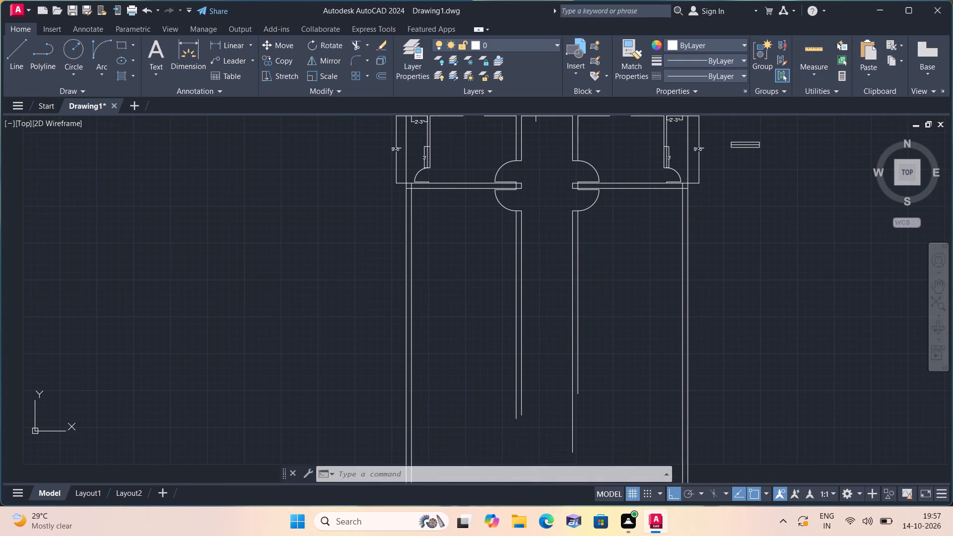
{"action": "scroll", "coordinate": [635, 277], "scroll_direction": "down", "scroll_amount": 1}
{"action": "middle_click_drag", "start_coordinate": [635, 277], "coordinate": [609, 239]}
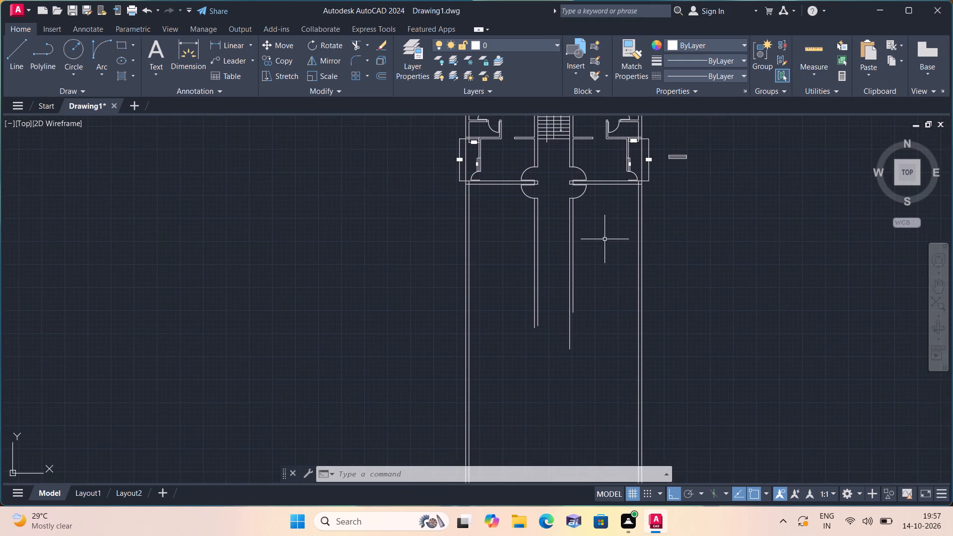
{"action": "scroll", "coordinate": [531, 185], "scroll_direction": "up", "scroll_amount": 2}
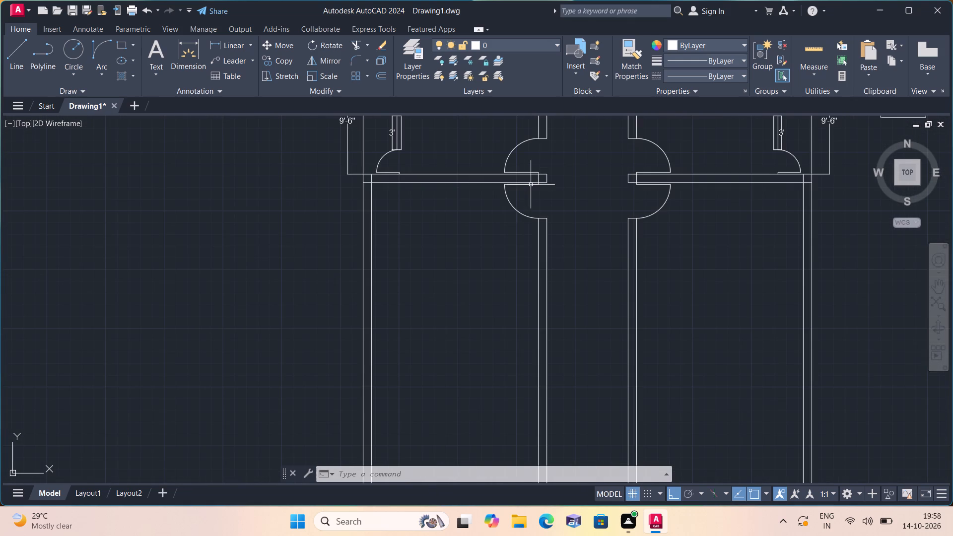
{"action": "scroll", "coordinate": [545, 182], "scroll_direction": "up", "scroll_amount": 1}
{"action": "middle_click_drag", "start_coordinate": [549, 191], "coordinate": [556, 234]}
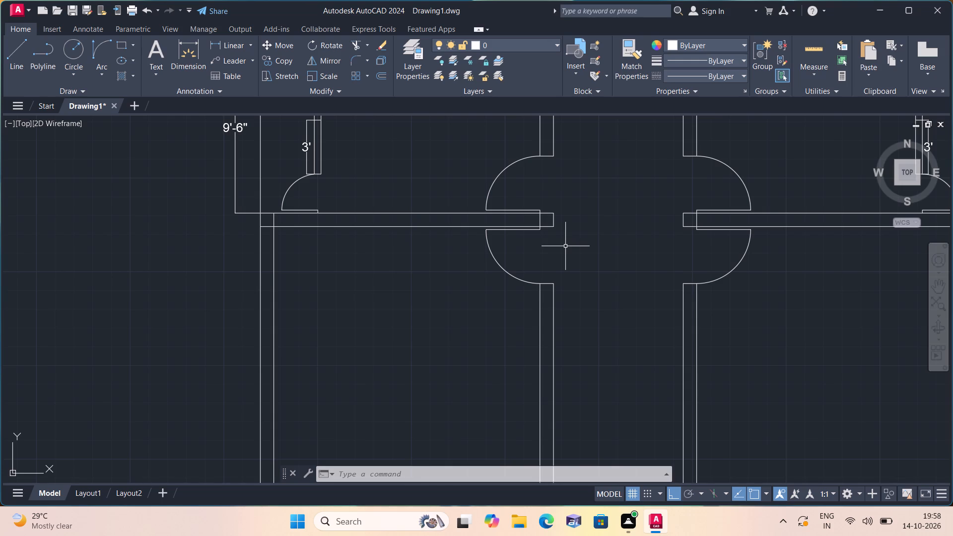
{"action": "middle_click_drag", "start_coordinate": [406, 308], "coordinate": [439, 279]}
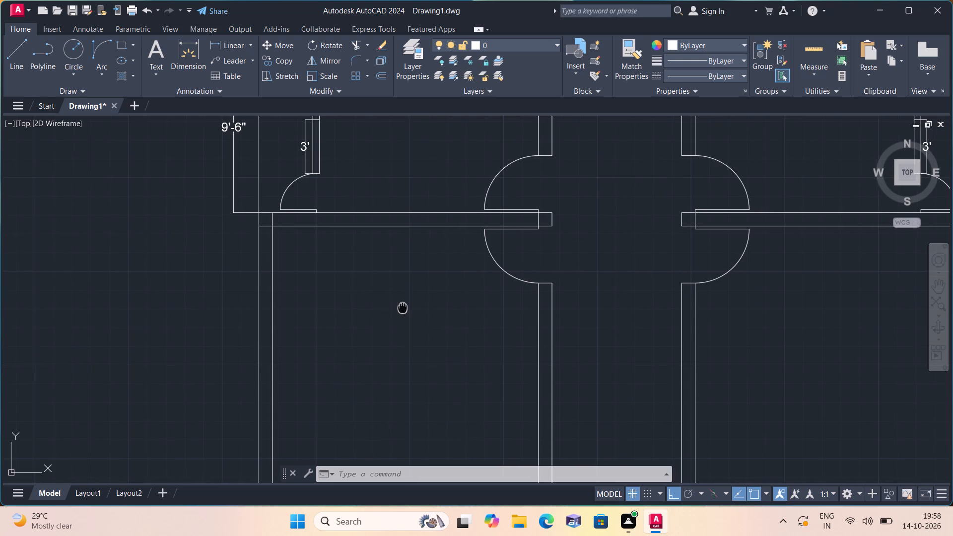
{"action": "middle_click_drag", "start_coordinate": [439, 279], "coordinate": [481, 249]}
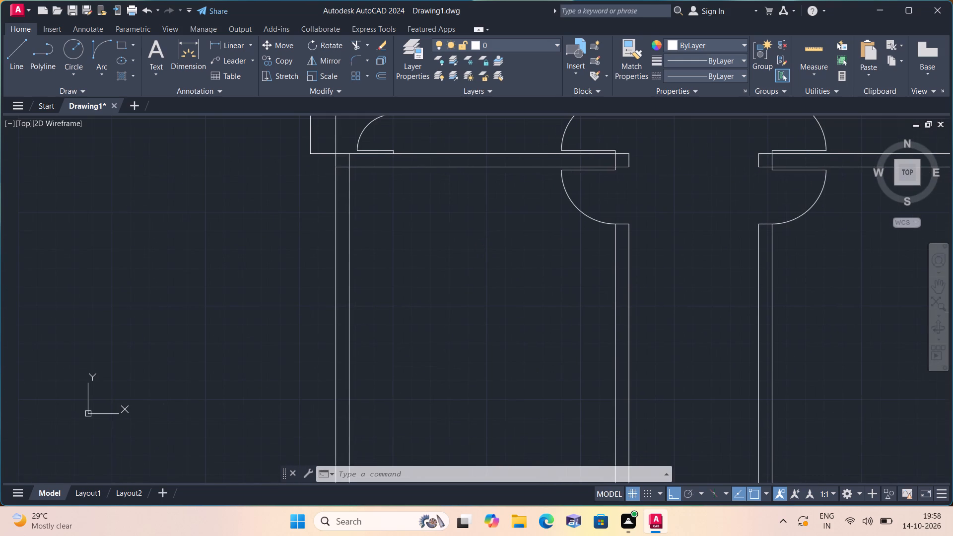
{"action": "scroll", "coordinate": [481, 249], "scroll_direction": "down", "scroll_amount": 1}
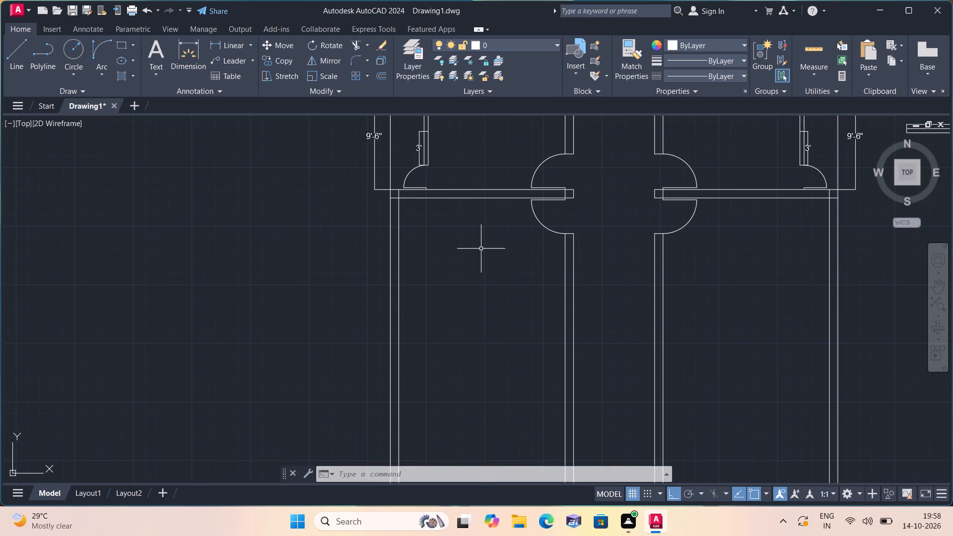
Trim away the inner line of the west outer wall south of the horizontal wall below the 9'-6" dimension.
{"action": "type", "text": "trim"}
{"action": "key", "text": "space"}
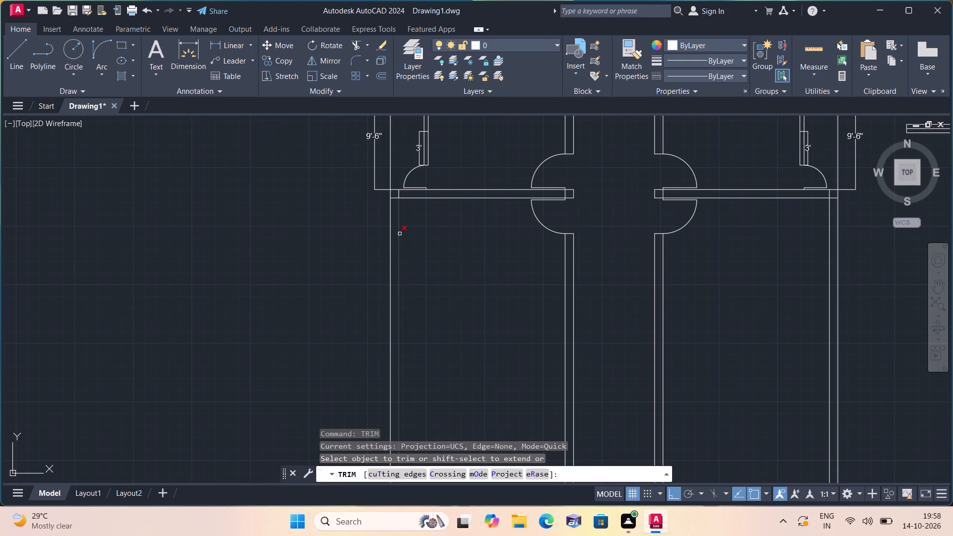
{"action": "left_click", "coordinate": [400, 234]}
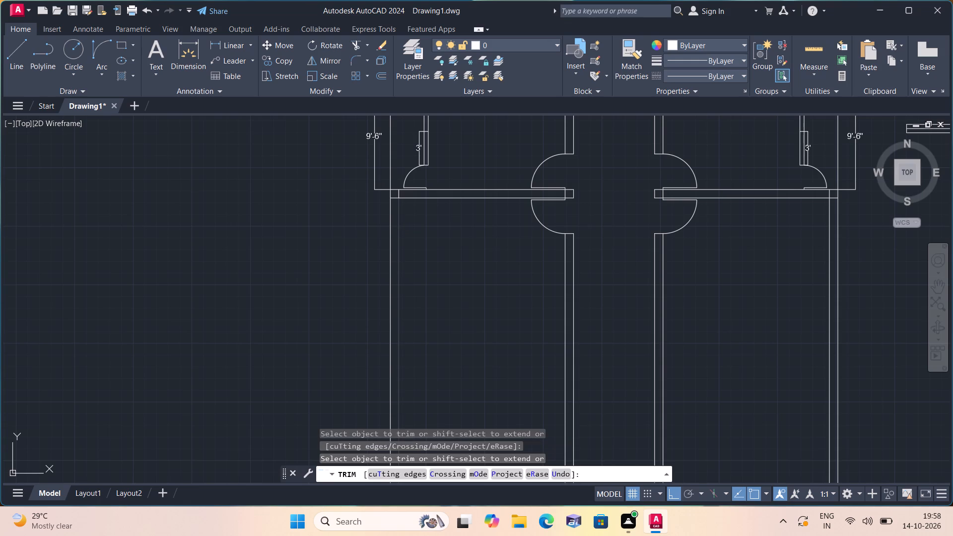
{"action": "key", "text": "space"}
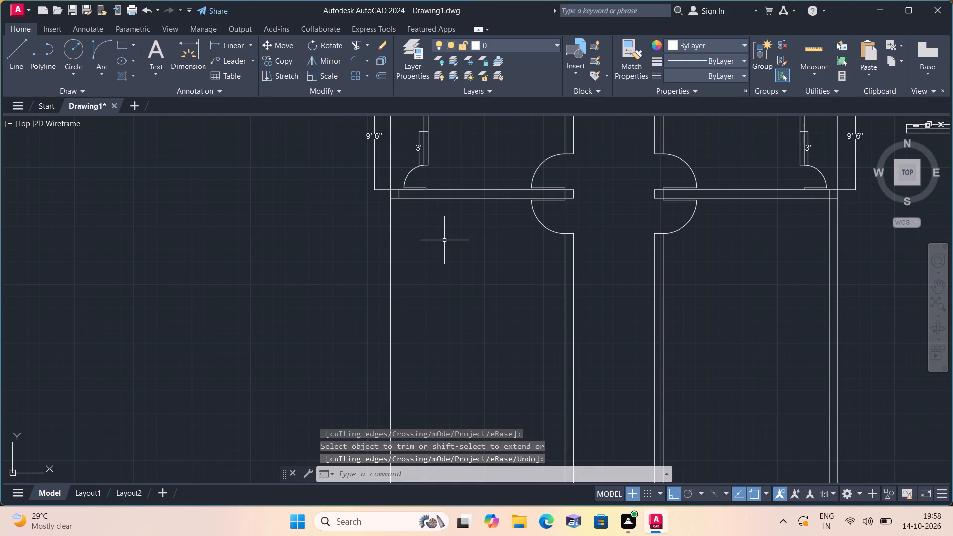
Offset the lower line of the horizontal south wall 9'6" southward in both the west and east rooms.
{"action": "type", "text": "off"}
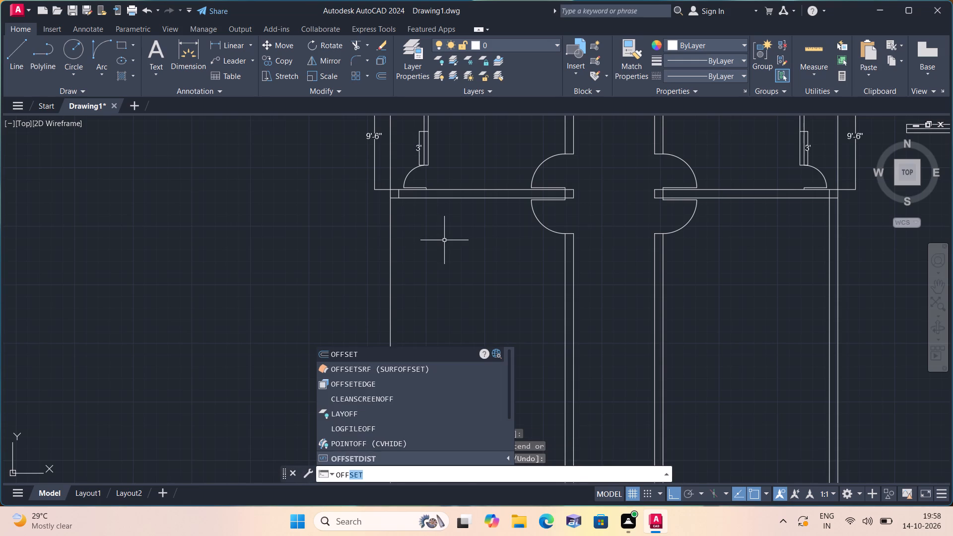
{"action": "key", "text": "space"}
{"action": "type", "text": "9'6\""}
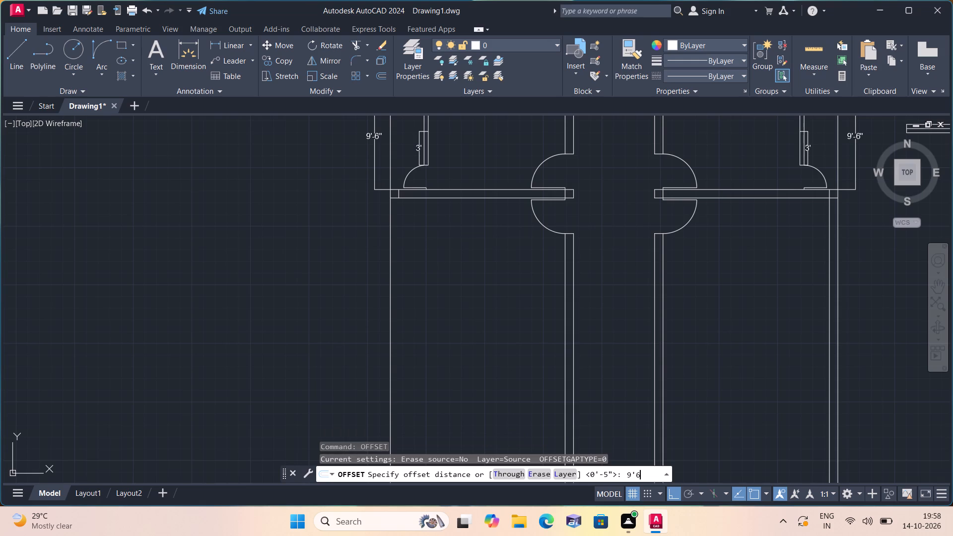
{"action": "key", "text": "space"}
{"action": "scroll", "coordinate": [442, 214], "scroll_direction": "up", "scroll_amount": 1}
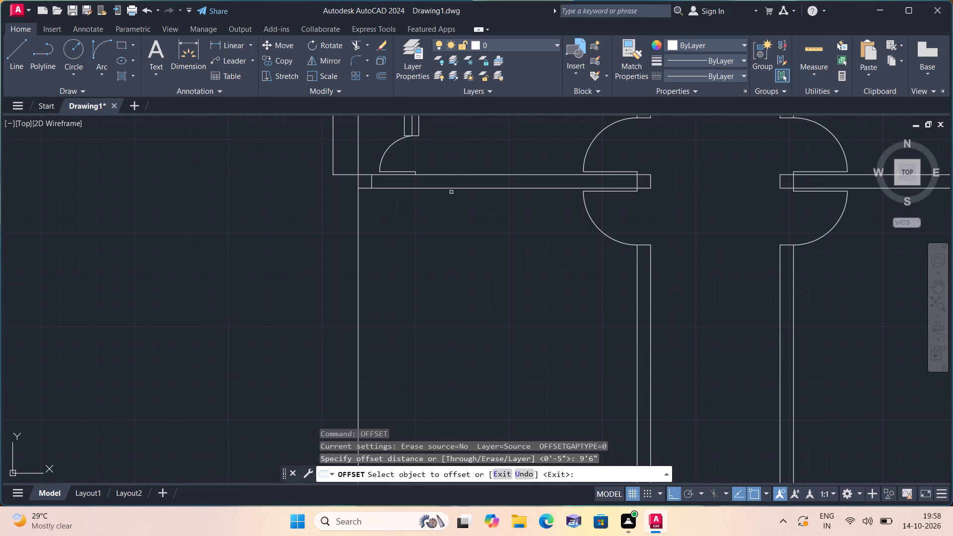
{"action": "left_click", "coordinate": [452, 188]}
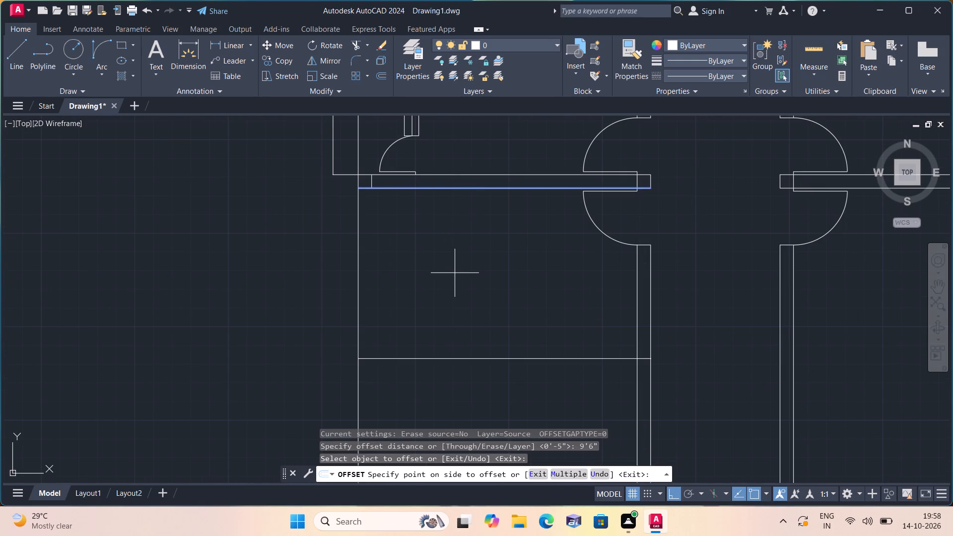
{"action": "left_click", "coordinate": [455, 273]}
{"action": "middle_click_drag", "start_coordinate": [498, 279], "coordinate": [395, 210]}
{"action": "scroll", "coordinate": [395, 210], "scroll_direction": "down", "scroll_amount": 1}
{"action": "scroll", "coordinate": [565, 220], "scroll_direction": "down", "scroll_amount": 1}
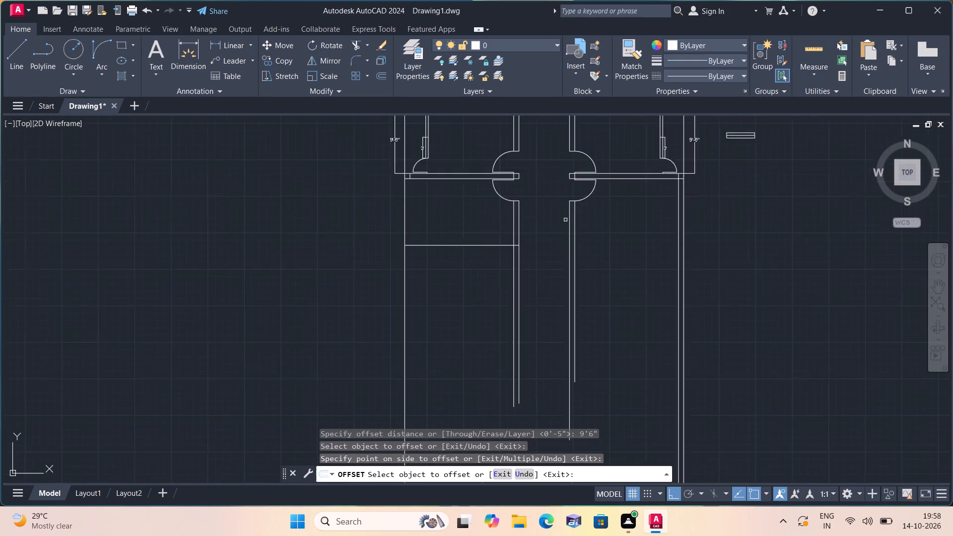
{"action": "scroll", "coordinate": [565, 220], "scroll_direction": "down", "scroll_amount": 1}
{"action": "scroll", "coordinate": [611, 204], "scroll_direction": "up", "scroll_amount": 2}
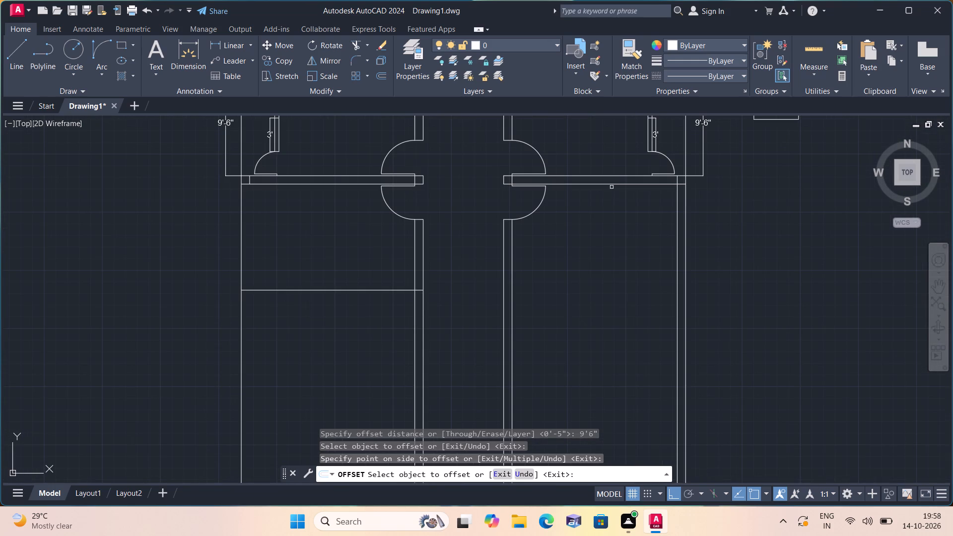
{"action": "left_click", "coordinate": [612, 184]}
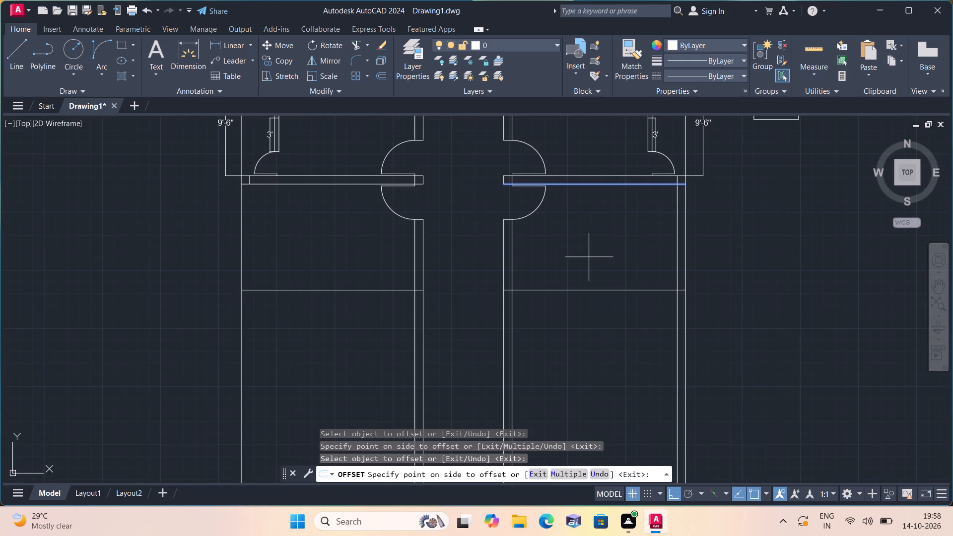
{"action": "left_click", "coordinate": [589, 256]}
{"action": "key", "text": "space"}
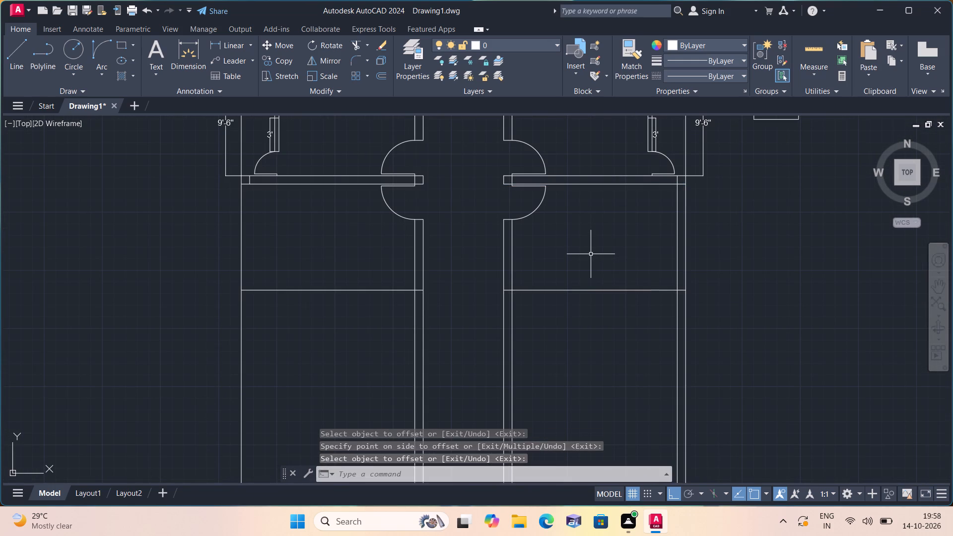
Offset the new east and west partition lines 4.5" southward to give both partitions their thickness.
{"action": "key", "text": "t"}
{"action": "key", "text": "Escape"}
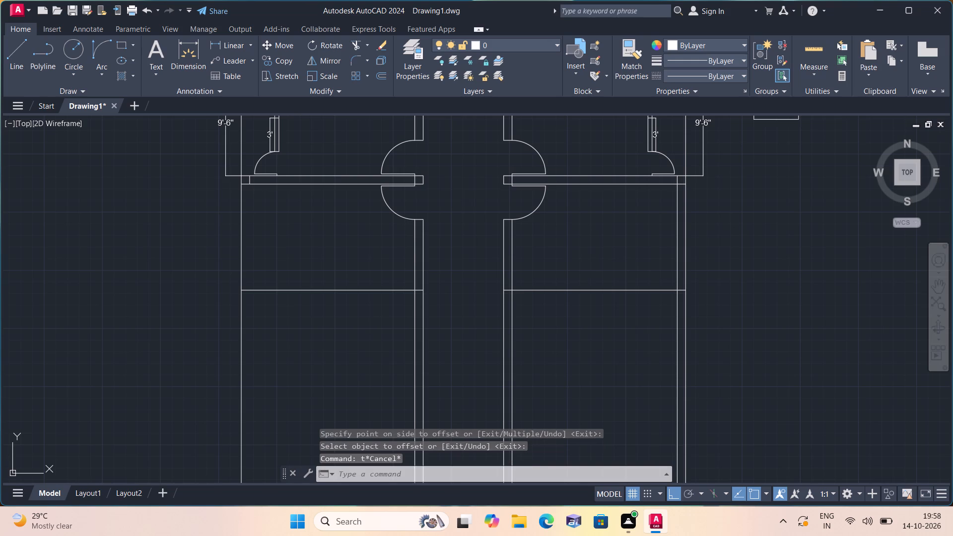
{"action": "key", "text": "p"}
{"action": "key", "text": "BackSpace"}
{"action": "key", "text": "space"}
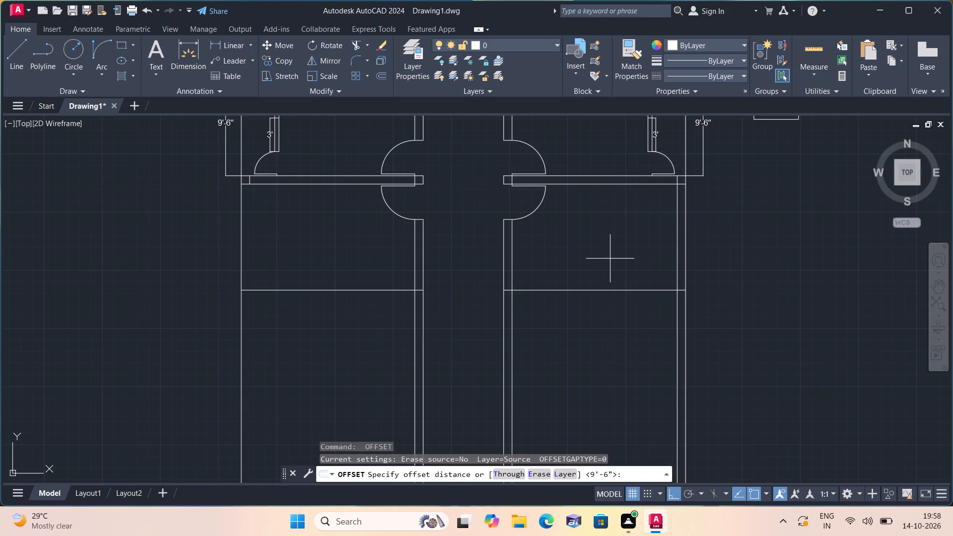
{"action": "type", "text": "4.5\""}
{"action": "key", "text": "space"}
{"action": "left_click", "coordinate": [620, 286]}
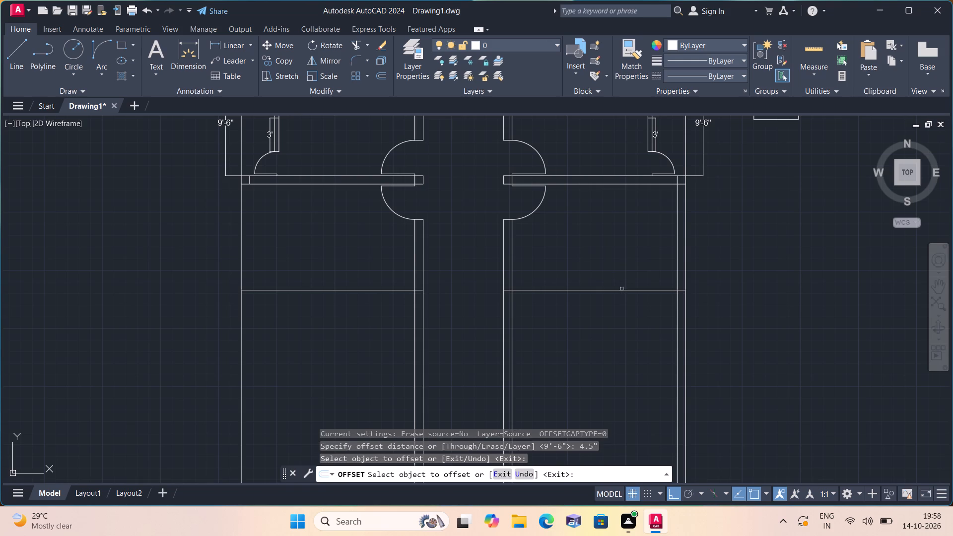
{"action": "left_click", "coordinate": [621, 289]}
{"action": "left_click", "coordinate": [624, 315]}
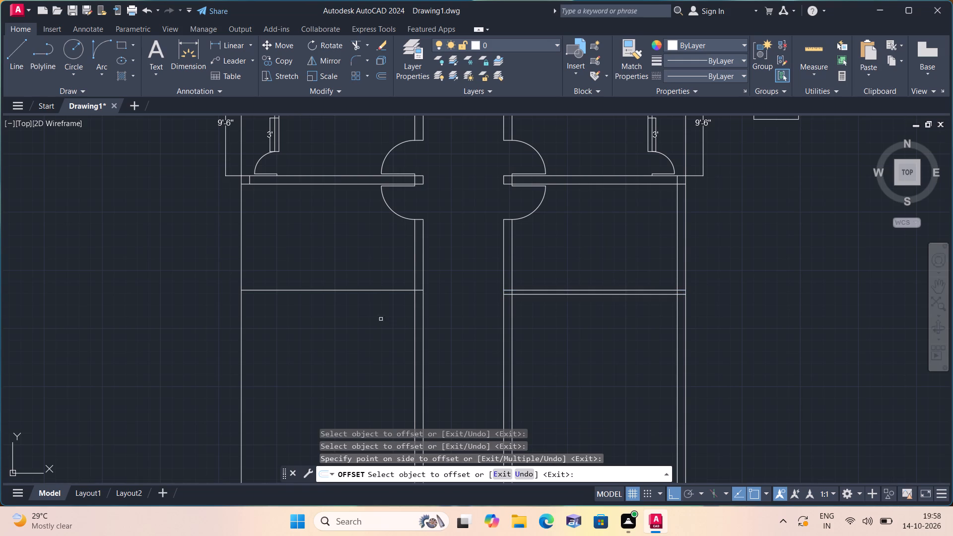
{"action": "left_click", "coordinate": [376, 289]}
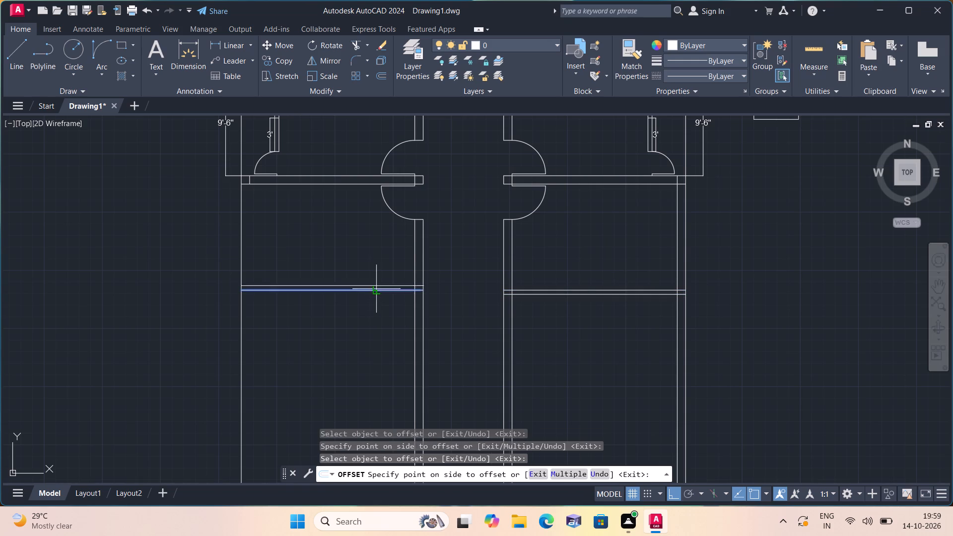
{"action": "left_click", "coordinate": [378, 320]}
{"action": "key", "text": "space"}
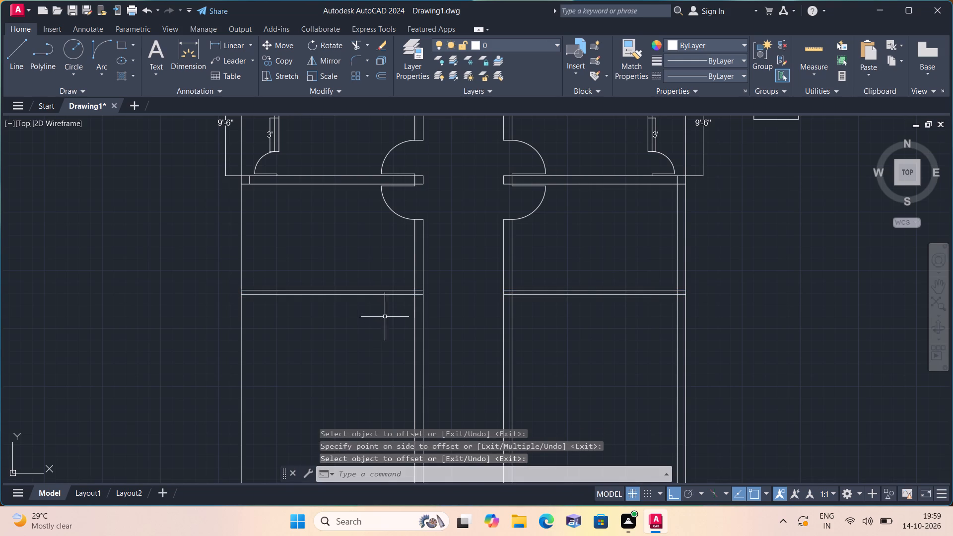
Trim the inner line of the east outer wall between the horizontal south wall and the new partition.
{"action": "scroll", "coordinate": [633, 254], "scroll_direction": "up", "scroll_amount": 1}
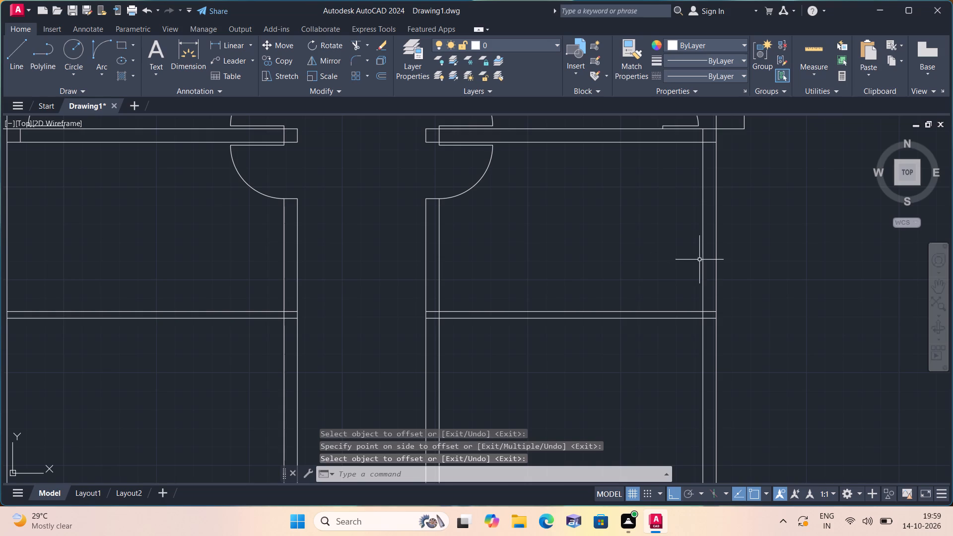
{"action": "type", "text": "trim"}
{"action": "key", "text": "space"}
{"action": "left_click", "coordinate": [704, 261]}
{"action": "scroll", "coordinate": [586, 274], "scroll_direction": "down", "scroll_amount": 1}
{"action": "scroll", "coordinate": [636, 255], "scroll_direction": "up", "scroll_amount": 1}
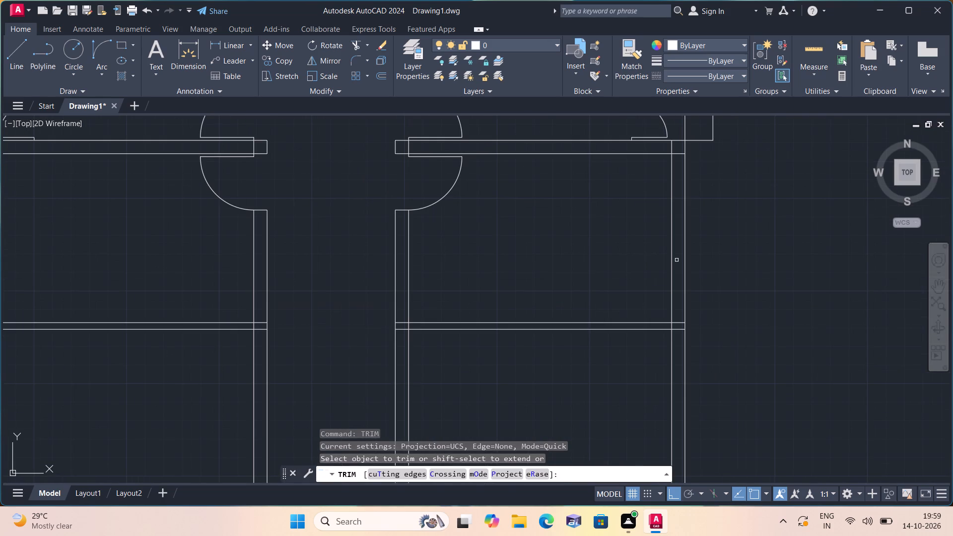
{"action": "left_click", "coordinate": [676, 259]}
{"action": "left_click", "coordinate": [645, 264]}
{"action": "scroll", "coordinate": [640, 263], "scroll_direction": "down", "scroll_amount": 2}
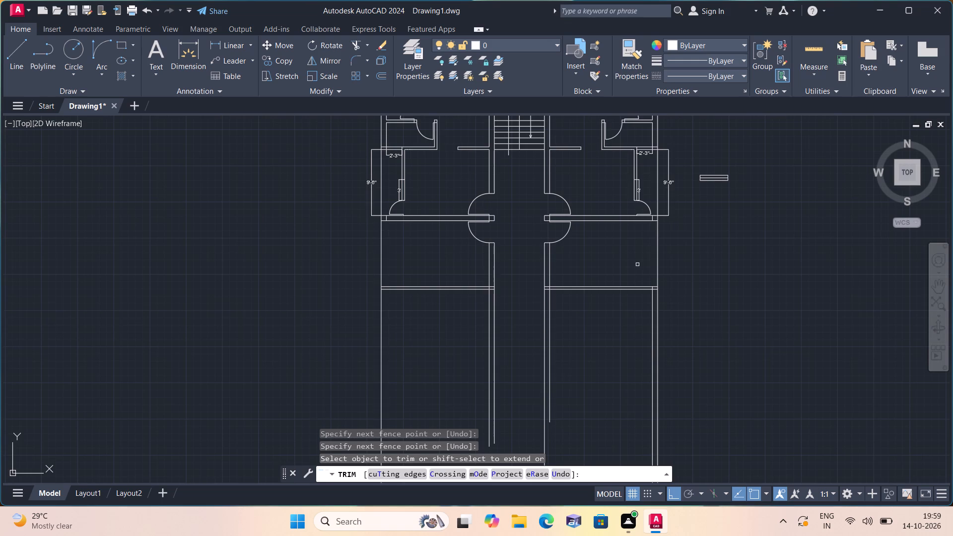
{"action": "key", "text": "Escape"}
Redraw the west outer wall's inner line from the inner corner at the south wall straight south past the partition.
{"action": "scroll", "coordinate": [633, 267], "scroll_direction": "down", "scroll_amount": 1}
{"action": "scroll", "coordinate": [625, 271], "scroll_direction": "up", "scroll_amount": 1}
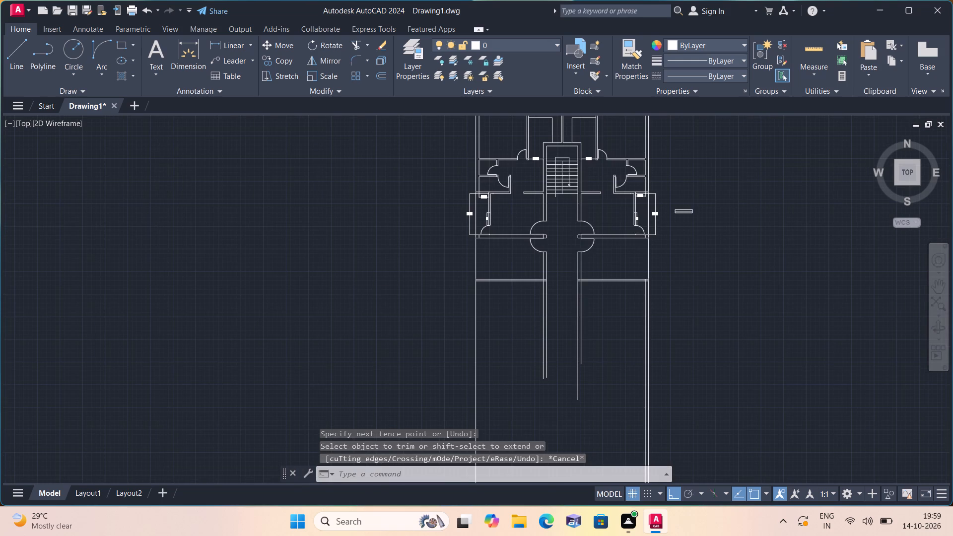
{"action": "key", "text": "l"}
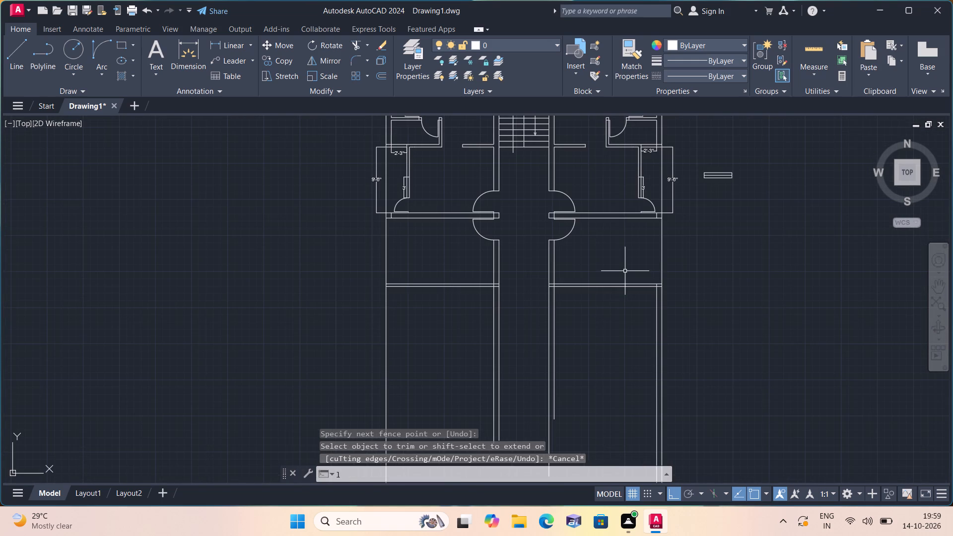
{"action": "key", "text": "space"}
{"action": "scroll", "coordinate": [442, 240], "scroll_direction": "up", "scroll_amount": 2}
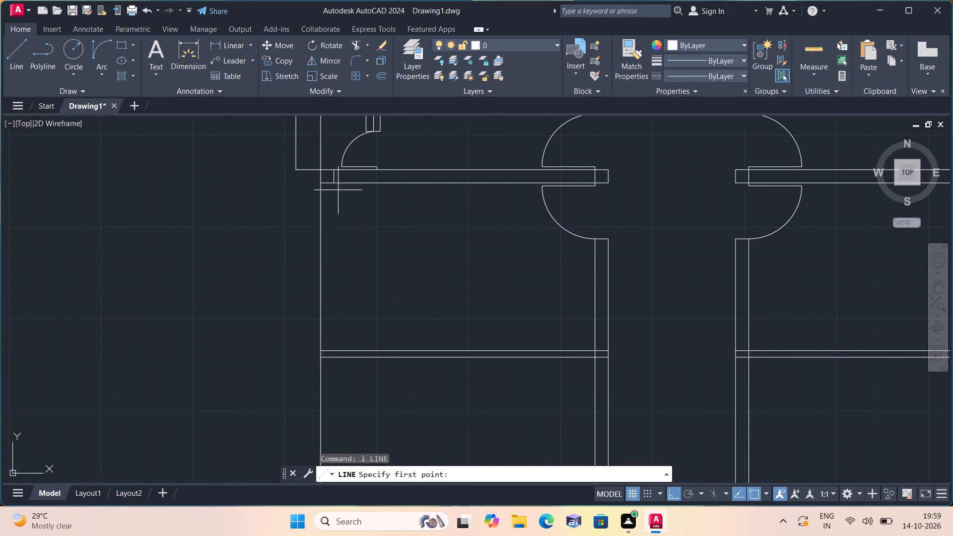
{"action": "left_click", "coordinate": [336, 182]}
{"action": "middle_click_drag", "start_coordinate": [335, 298], "coordinate": [337, 150]}
{"action": "scroll", "coordinate": [336, 184], "scroll_direction": "down", "scroll_amount": 2}
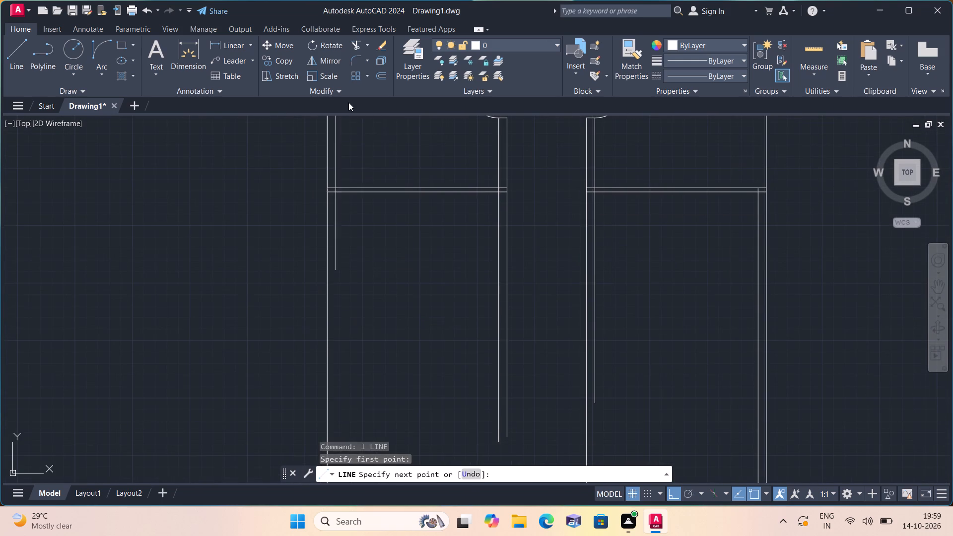
{"action": "scroll", "coordinate": [348, 102], "scroll_direction": "down", "scroll_amount": 1}
{"action": "left_click", "coordinate": [348, 418]}
{"action": "key", "text": "space"}
Trim the west outer wall's redrawn inner line between the horizontal south wall and the new partition.
{"action": "scroll", "coordinate": [370, 216], "scroll_direction": "down", "scroll_amount": 1}
{"action": "type", "text": "trim"}
{"action": "key", "text": "space"}
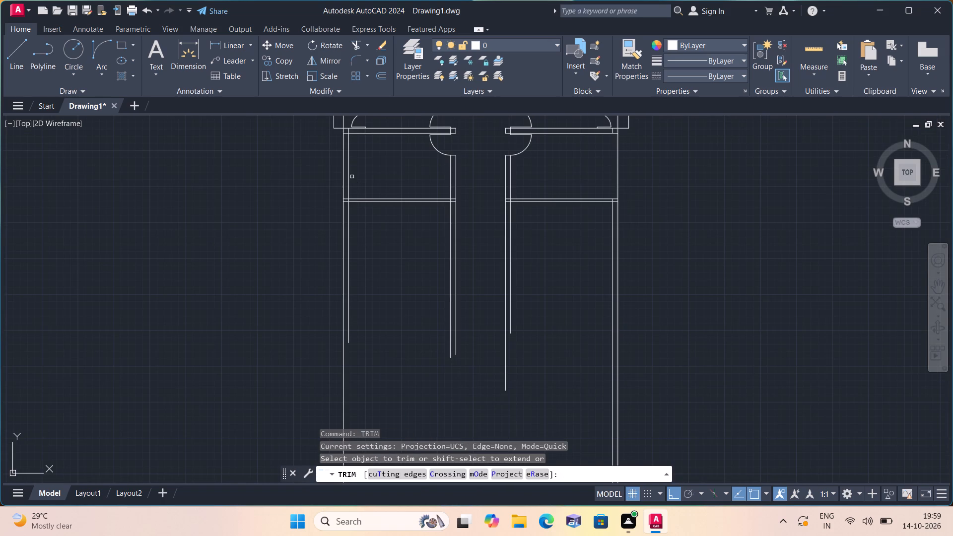
{"action": "left_click", "coordinate": [349, 168]}
{"action": "key", "text": "Escape"}
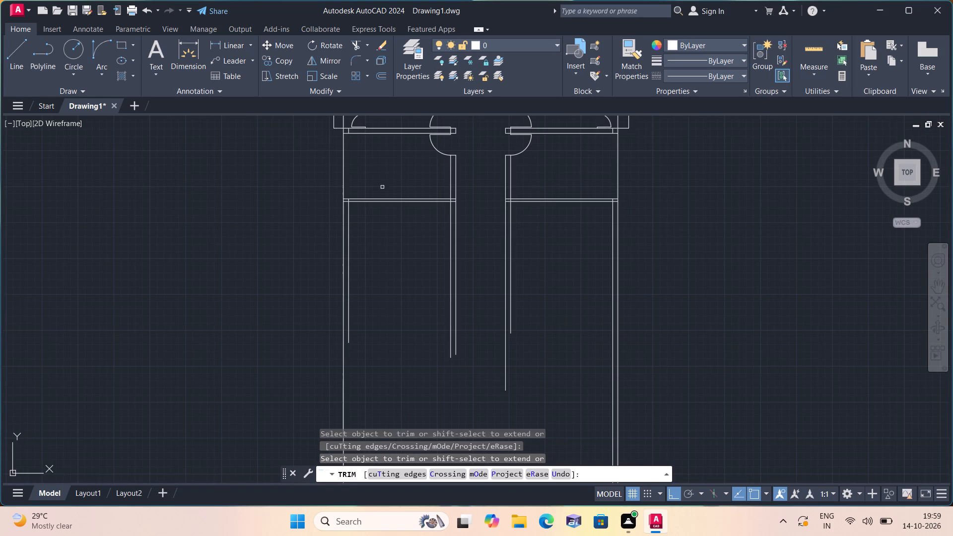
Examine the overall plan, the new partitions and the unfinished wall lines extending south.
{"action": "scroll", "coordinate": [418, 200], "scroll_direction": "up", "scroll_amount": 1}
{"action": "scroll", "coordinate": [474, 201], "scroll_direction": "up", "scroll_amount": 1}
{"action": "scroll", "coordinate": [474, 201], "scroll_direction": "down", "scroll_amount": 3}
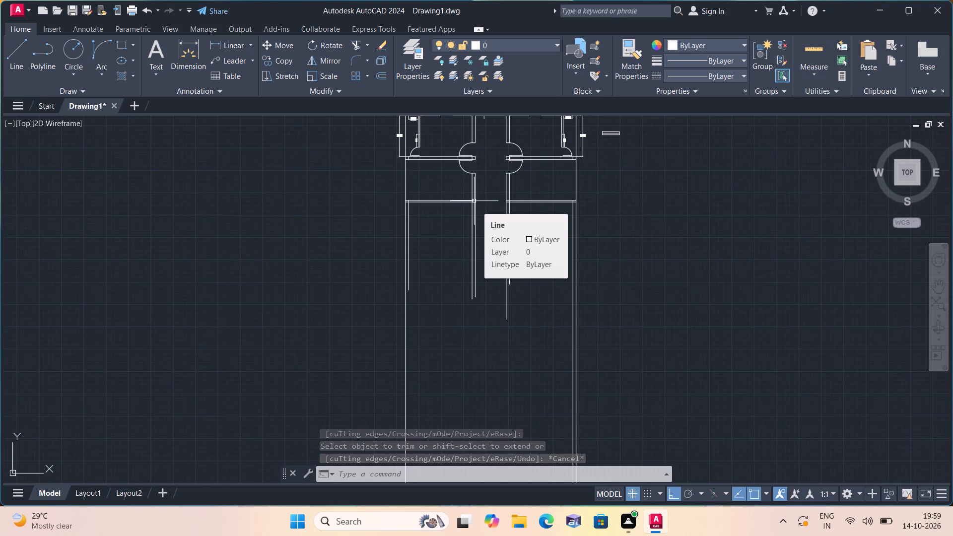
{"action": "scroll", "coordinate": [474, 201], "scroll_direction": "down", "scroll_amount": 1}
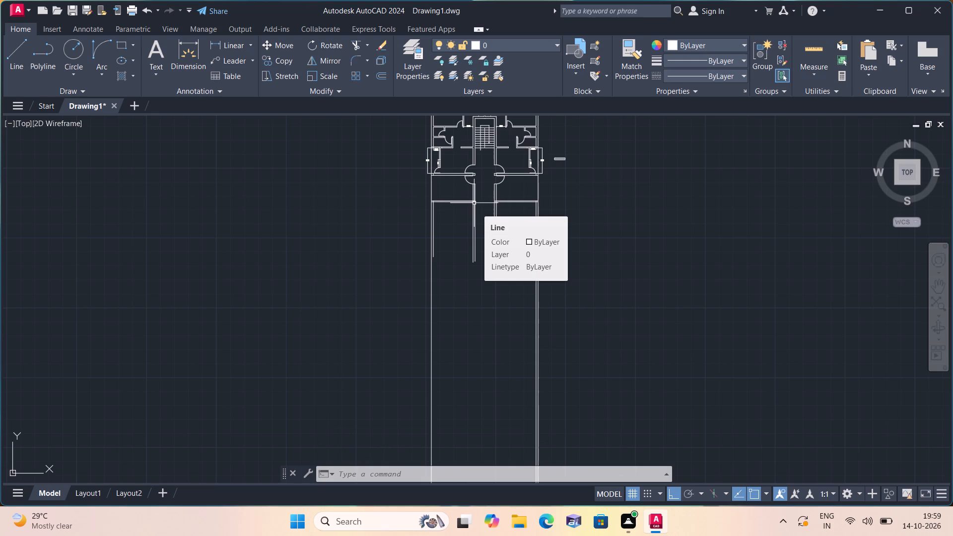
{"action": "scroll", "coordinate": [474, 203], "scroll_direction": "down", "scroll_amount": 1}
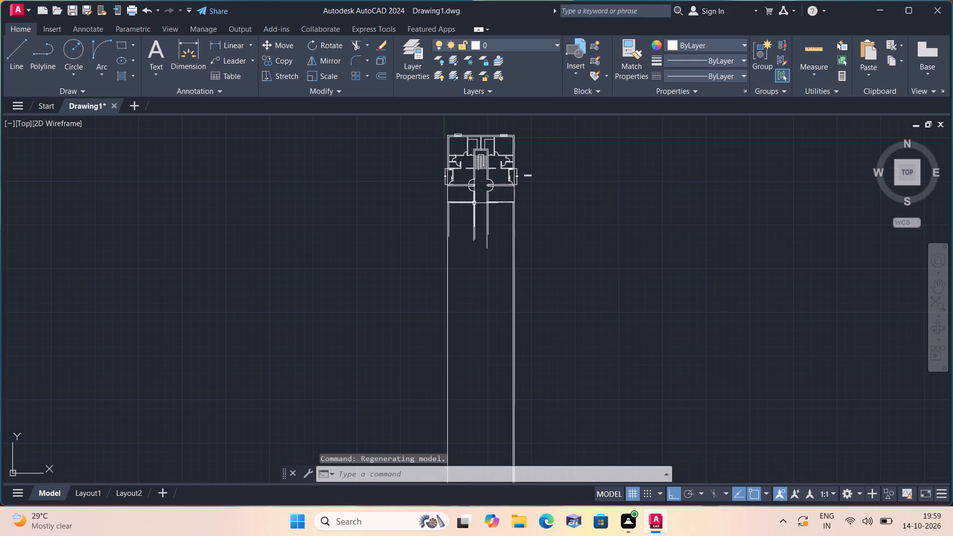
{"action": "scroll", "coordinate": [474, 203], "scroll_direction": "up", "scroll_amount": 1}
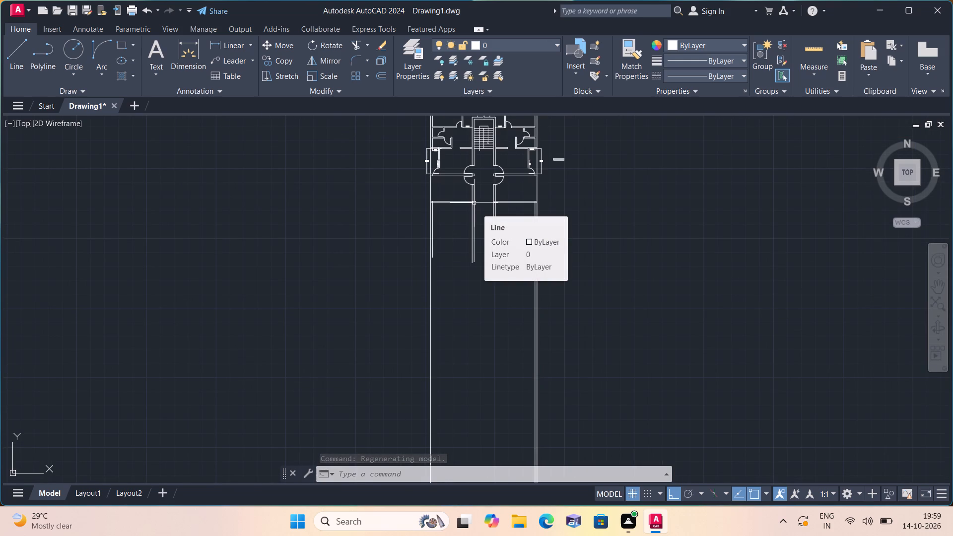
{"action": "scroll", "coordinate": [504, 280], "scroll_direction": "up", "scroll_amount": 2}
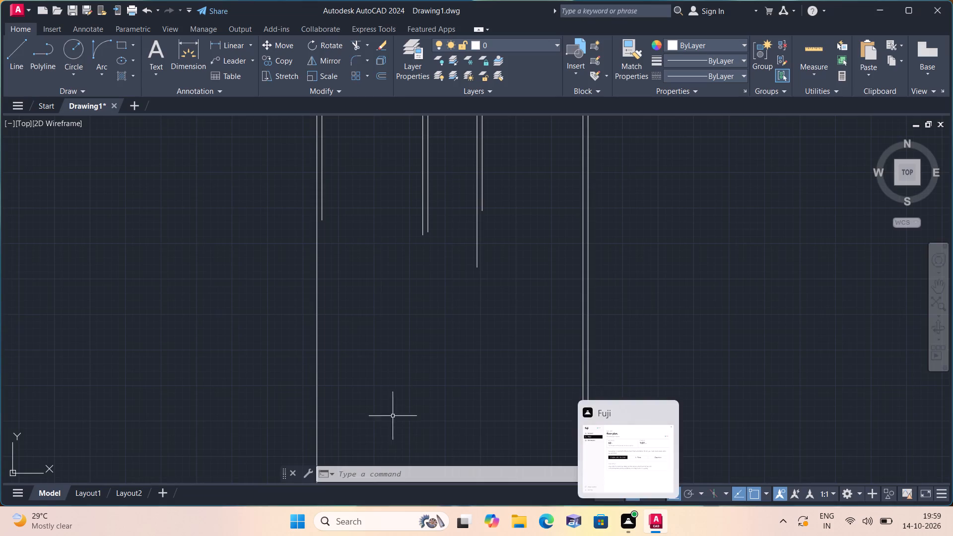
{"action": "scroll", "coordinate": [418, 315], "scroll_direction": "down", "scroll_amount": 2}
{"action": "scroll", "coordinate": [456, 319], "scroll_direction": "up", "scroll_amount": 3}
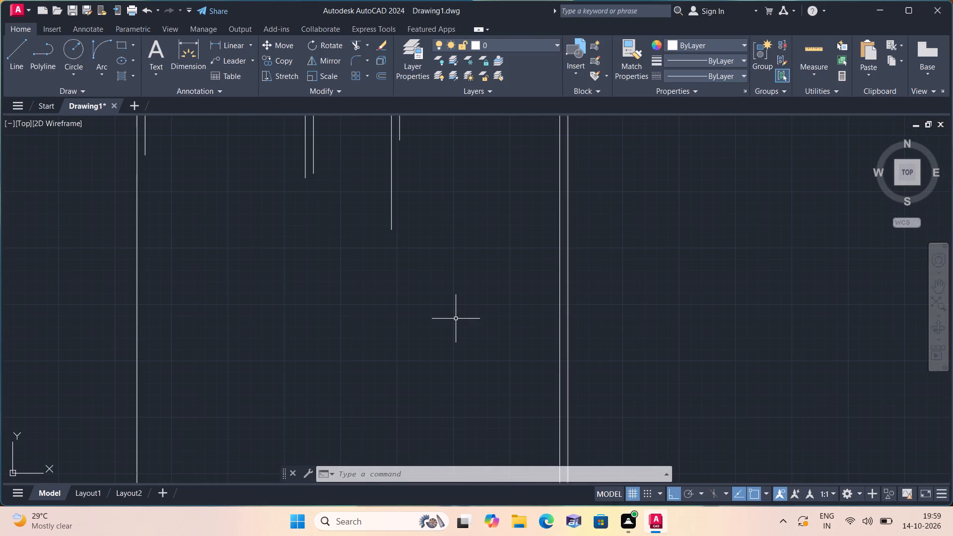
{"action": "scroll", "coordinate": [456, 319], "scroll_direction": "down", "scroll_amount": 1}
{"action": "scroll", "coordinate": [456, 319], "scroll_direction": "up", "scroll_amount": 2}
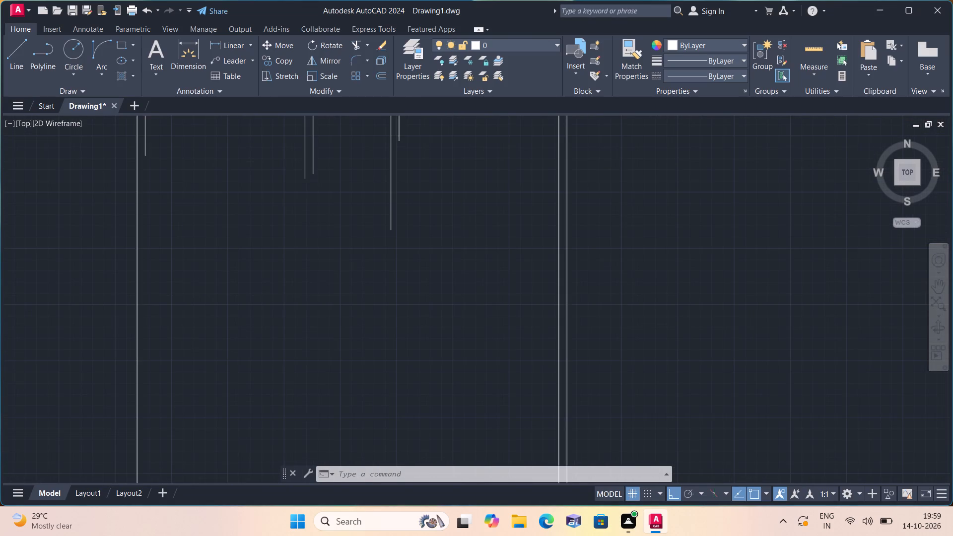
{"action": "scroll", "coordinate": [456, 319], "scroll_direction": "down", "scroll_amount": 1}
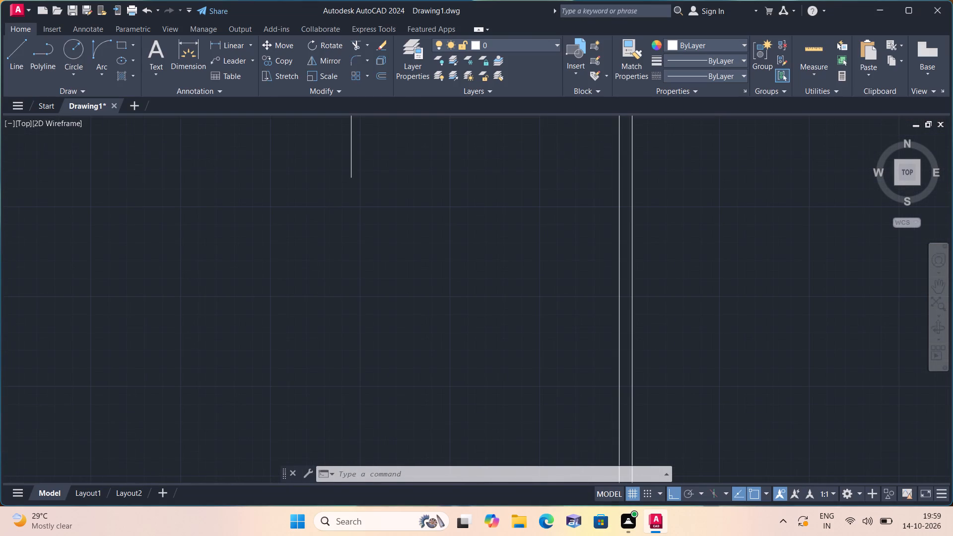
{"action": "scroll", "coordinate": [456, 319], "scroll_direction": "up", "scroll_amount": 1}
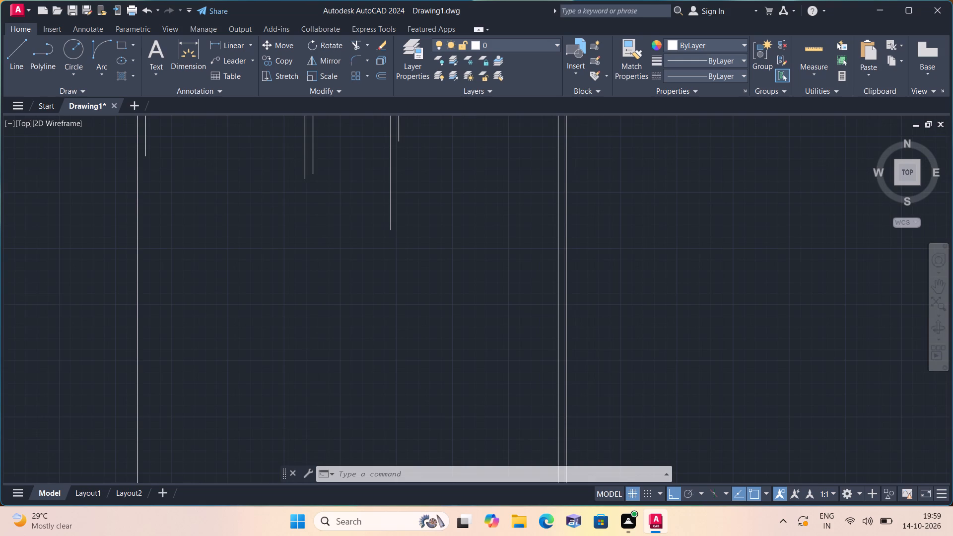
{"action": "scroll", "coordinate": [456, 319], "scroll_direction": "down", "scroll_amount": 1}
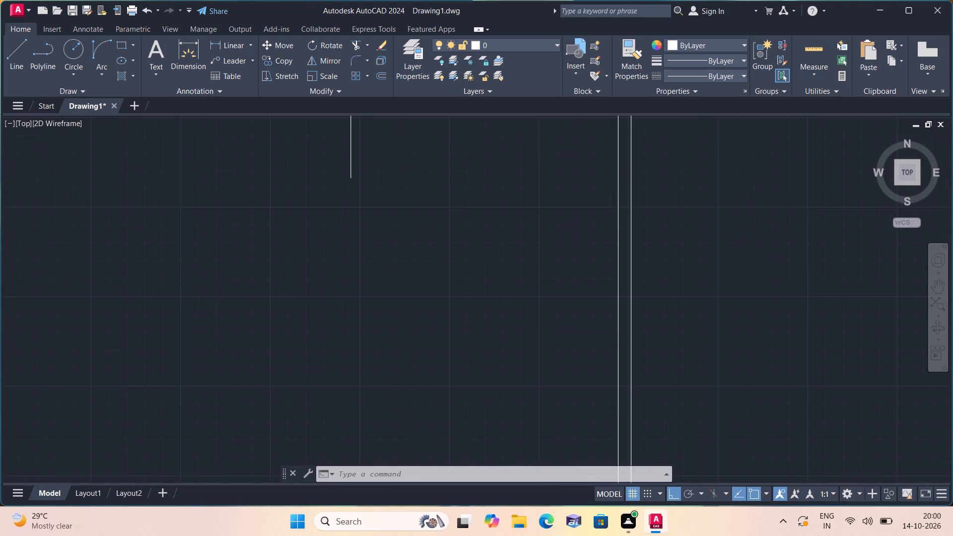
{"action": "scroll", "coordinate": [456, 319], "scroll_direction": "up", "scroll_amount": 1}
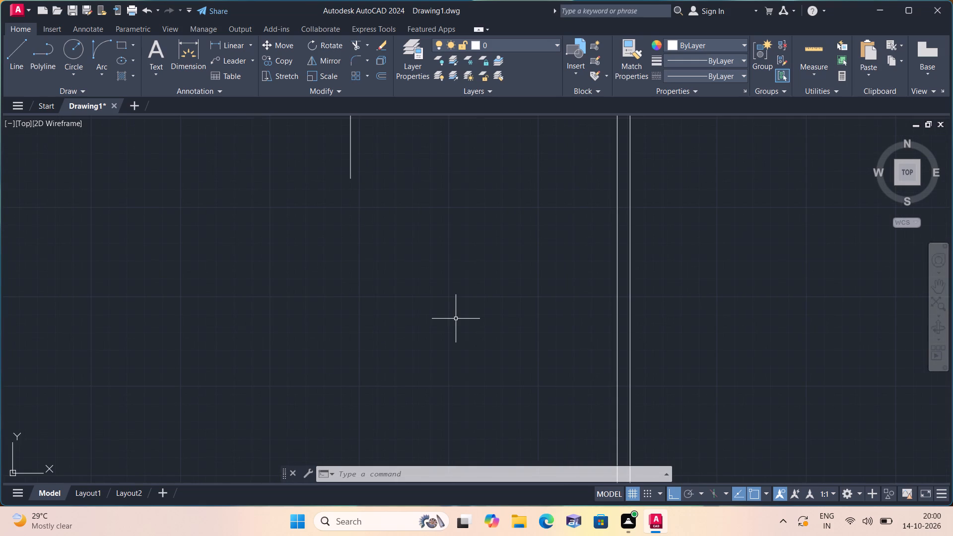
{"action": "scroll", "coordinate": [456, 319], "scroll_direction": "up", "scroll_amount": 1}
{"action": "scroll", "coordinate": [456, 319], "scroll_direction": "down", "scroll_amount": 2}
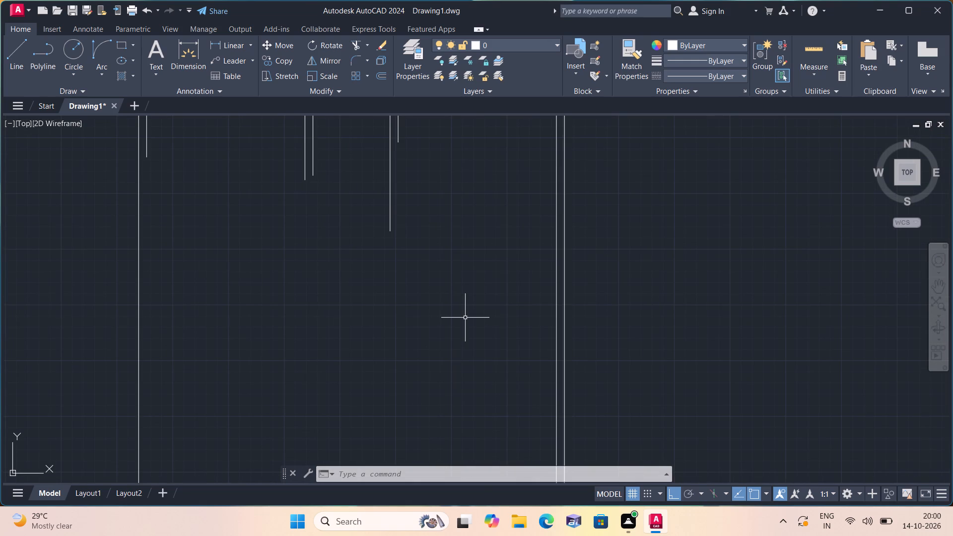
Examine the partitions and unfinished wall lines south of the entrance in relation to the rest of the plan.
{"action": "middle_click_drag", "start_coordinate": [403, 281], "coordinate": [441, 369]}
{"action": "scroll", "coordinate": [441, 369], "scroll_direction": "down", "scroll_amount": 1}
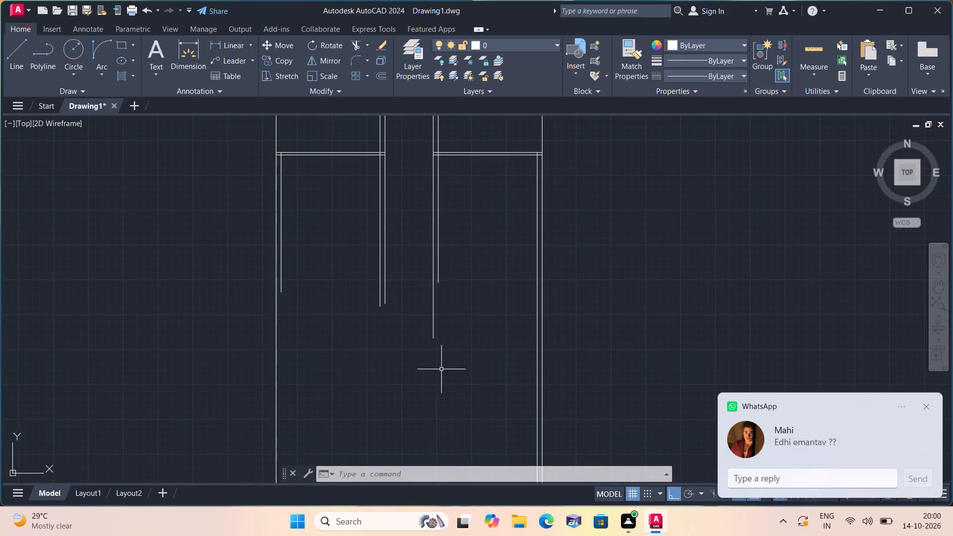
{"action": "scroll", "coordinate": [441, 369], "scroll_direction": "down", "scroll_amount": 1}
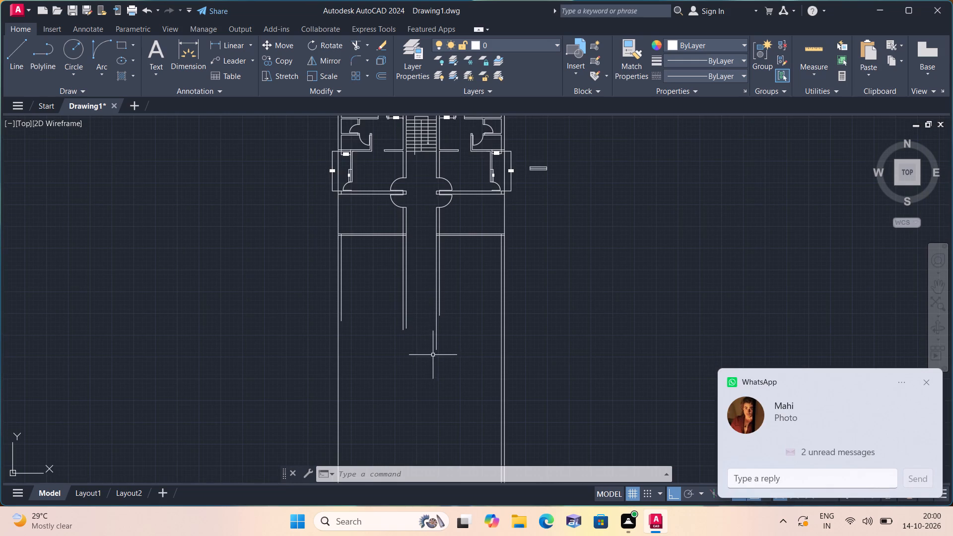
{"action": "scroll", "coordinate": [438, 324], "scroll_direction": "up", "scroll_amount": 1}
{"action": "scroll", "coordinate": [438, 324], "scroll_direction": "down", "scroll_amount": 1}
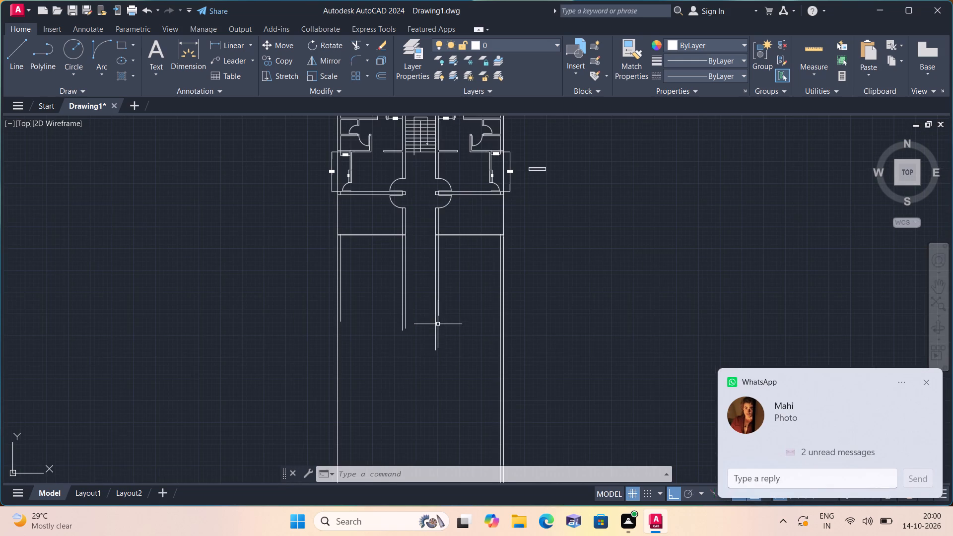
{"action": "scroll", "coordinate": [438, 324], "scroll_direction": "up", "scroll_amount": 1}
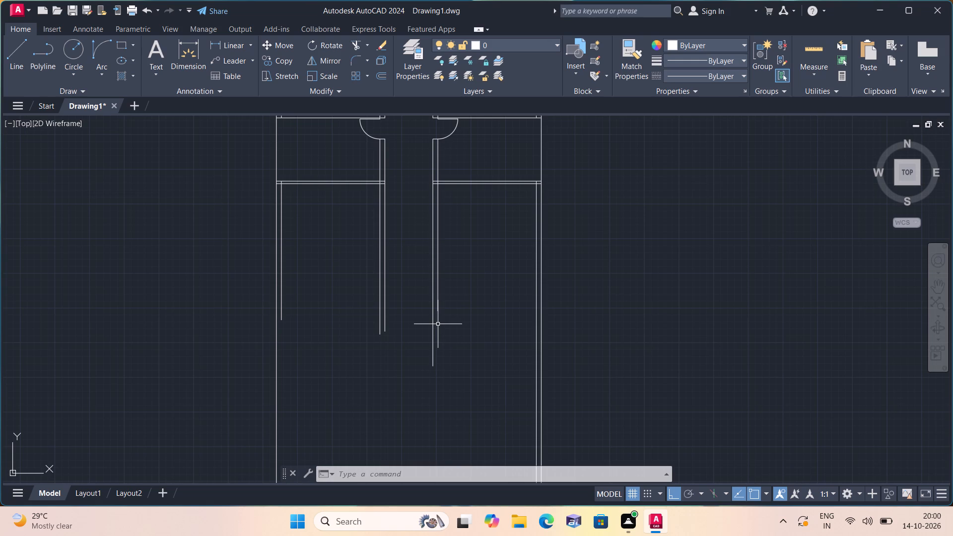
{"action": "scroll", "coordinate": [438, 324], "scroll_direction": "down", "scroll_amount": 1}
{"action": "scroll", "coordinate": [438, 324], "scroll_direction": "up", "scroll_amount": 1}
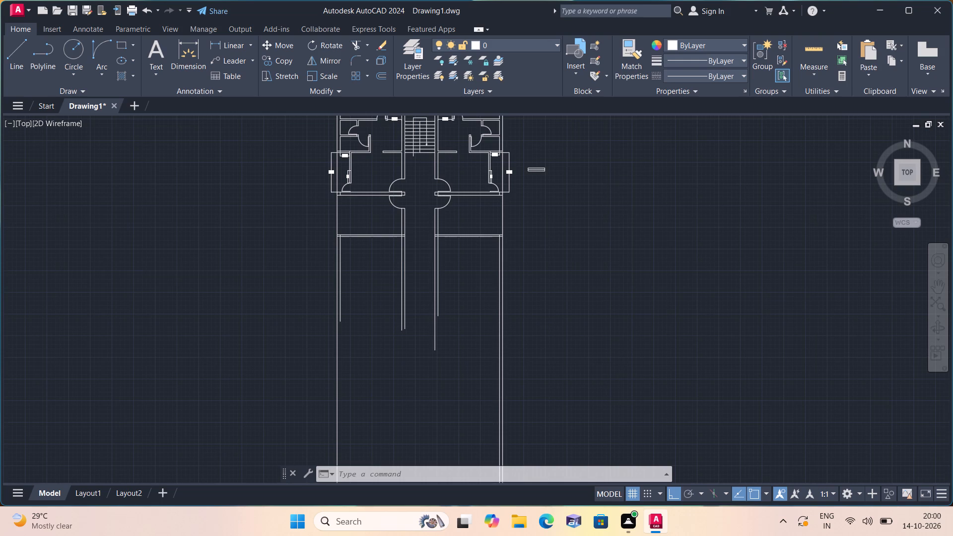
{"action": "scroll", "coordinate": [438, 324], "scroll_direction": "down", "scroll_amount": 1}
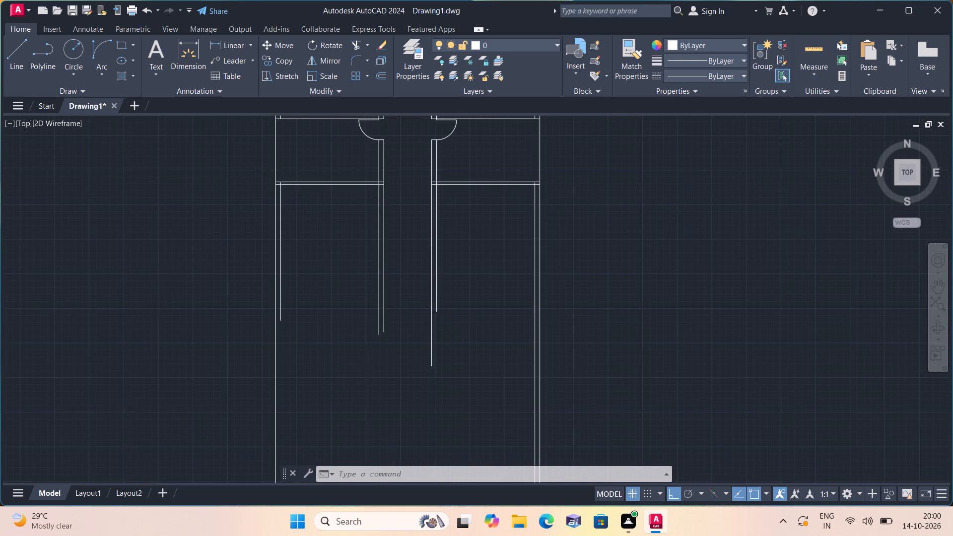
{"action": "scroll", "coordinate": [438, 324], "scroll_direction": "up", "scroll_amount": 1}
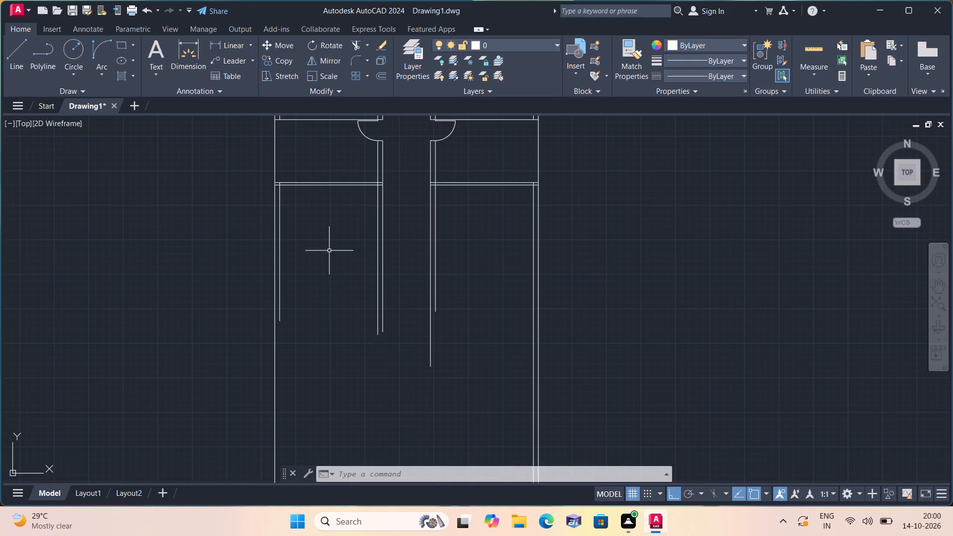
Offset the west outer wall's outer line 3' east into the room south of the entrance.
{"action": "scroll", "coordinate": [373, 318], "scroll_direction": "up", "scroll_amount": 1}
{"action": "key", "text": "o"}
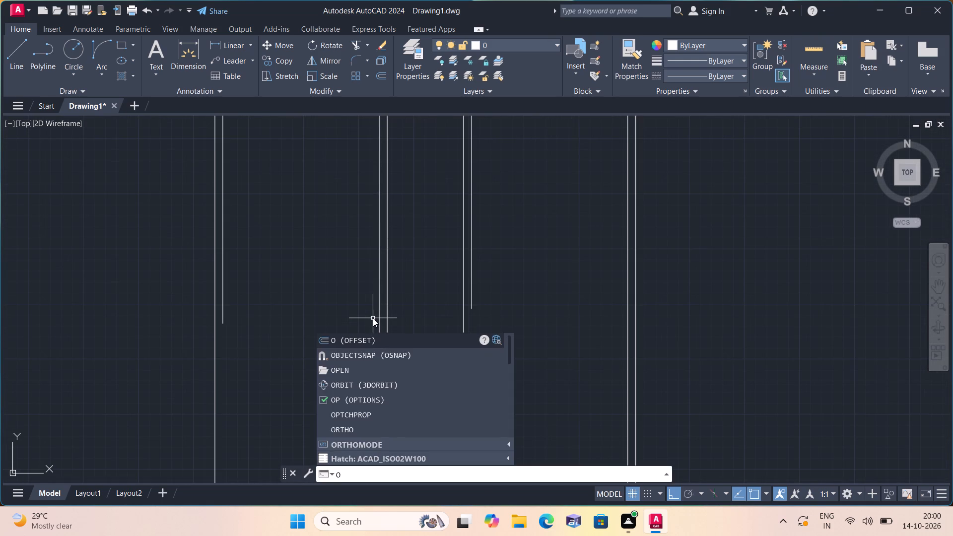
{"action": "type", "text": "ff"}
{"action": "key", "text": "space"}
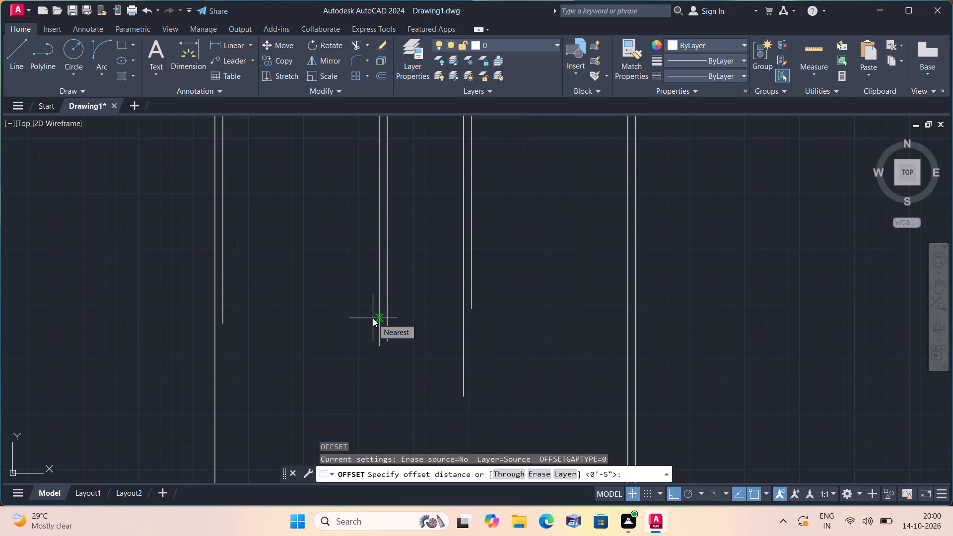
{"action": "scroll", "coordinate": [393, 303], "scroll_direction": "down", "scroll_amount": 2}
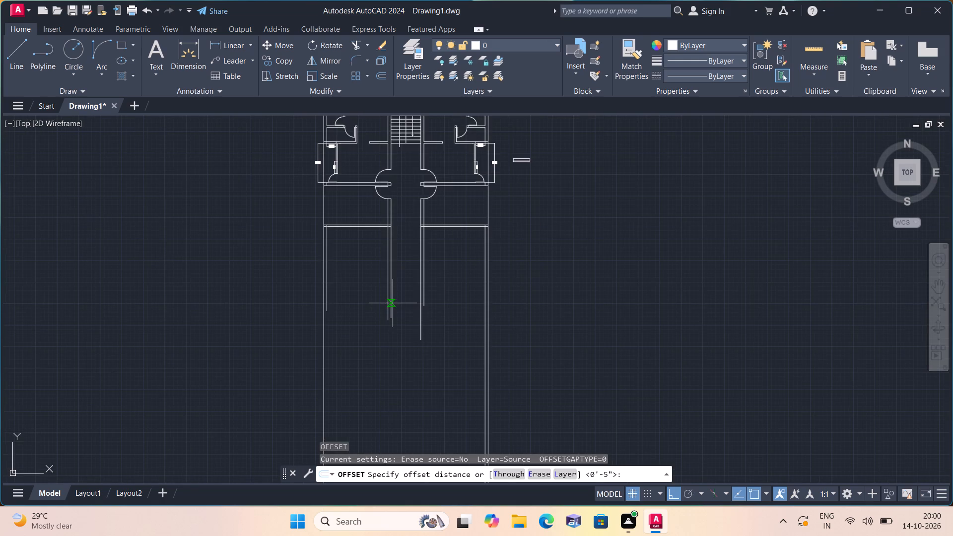
{"action": "scroll", "coordinate": [393, 303], "scroll_direction": "up", "scroll_amount": 1}
{"action": "middle_click_drag", "start_coordinate": [366, 263], "coordinate": [413, 347]}
{"action": "middle_click", "coordinate": [414, 349]}
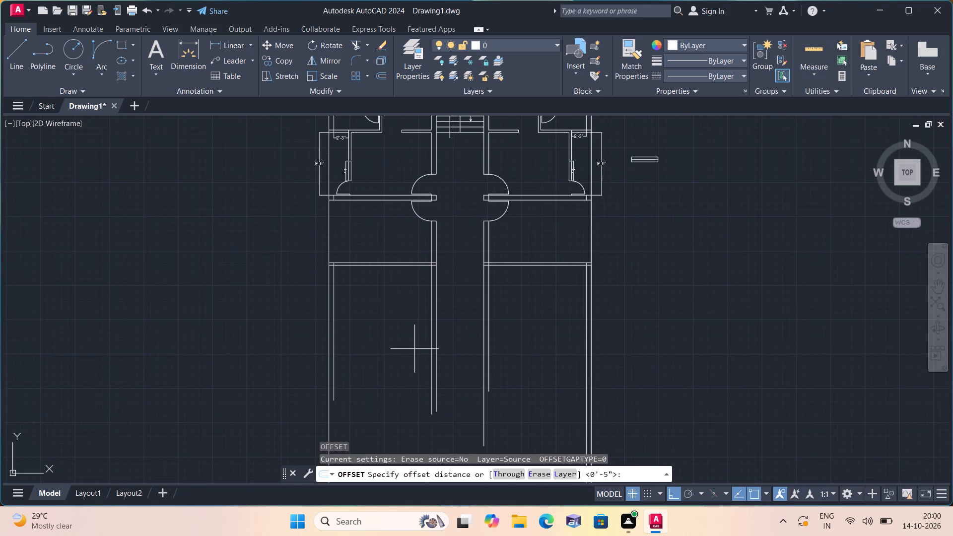
{"action": "key", "text": "3"}
{"action": "key", "text": "apostrophe"}
{"action": "key", "text": "space"}
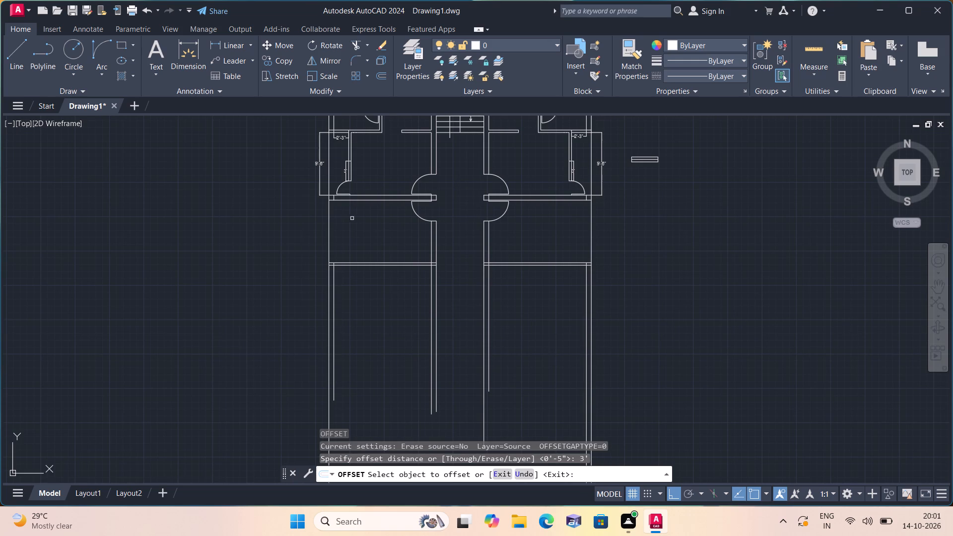
{"action": "left_click", "coordinate": [330, 215]}
{"action": "left_click", "coordinate": [373, 225]}
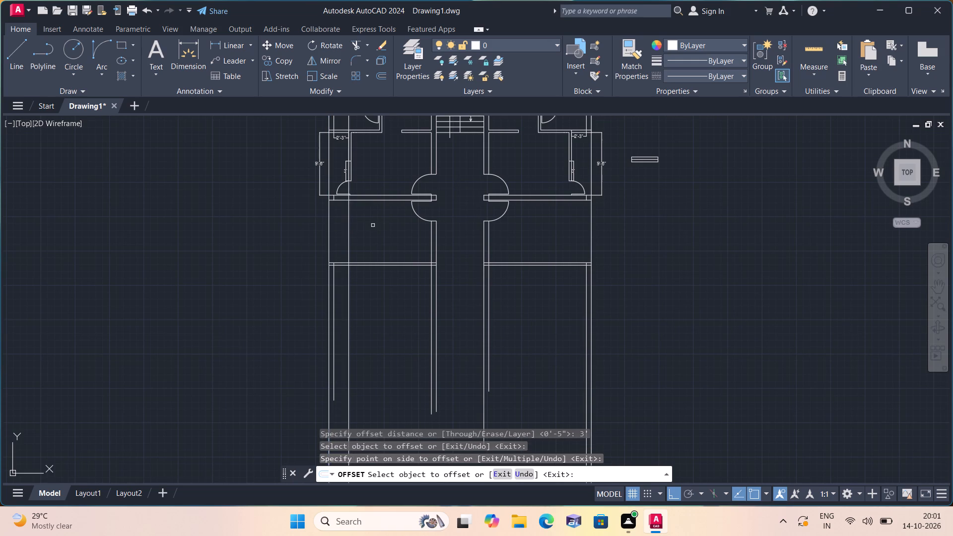
Examine the new offset line against the west wall, the south rooms and the overall plan.
{"action": "scroll", "coordinate": [373, 225], "scroll_direction": "down", "scroll_amount": 1}
{"action": "scroll", "coordinate": [373, 225], "scroll_direction": "up", "scroll_amount": 1}
{"action": "scroll", "coordinate": [373, 225], "scroll_direction": "down", "scroll_amount": 1}
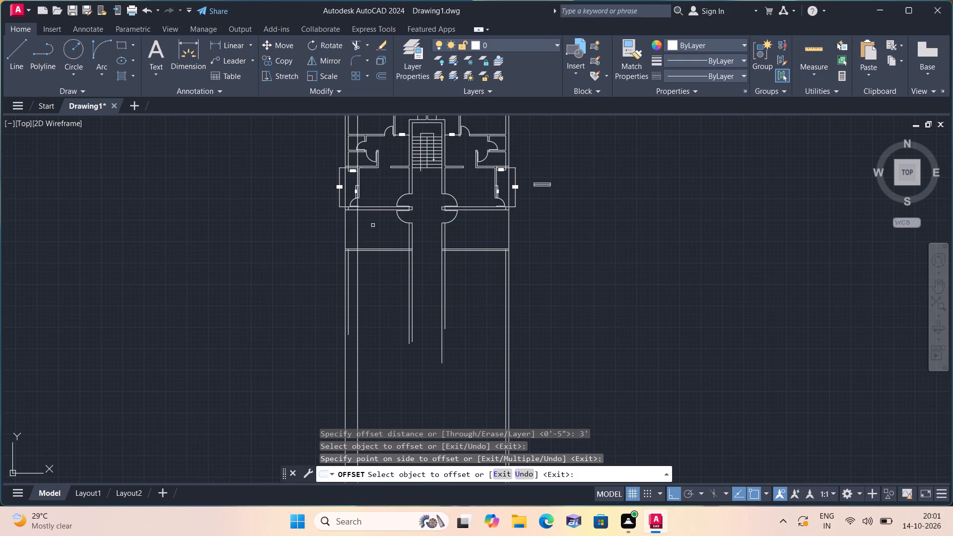
{"action": "scroll", "coordinate": [373, 225], "scroll_direction": "down", "scroll_amount": 2}
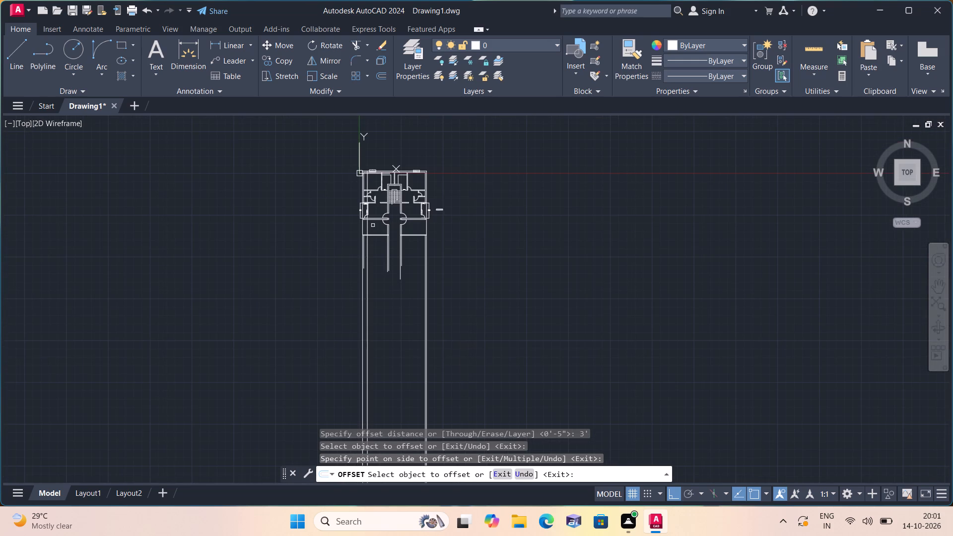
{"action": "scroll", "coordinate": [373, 225], "scroll_direction": "down", "scroll_amount": 1}
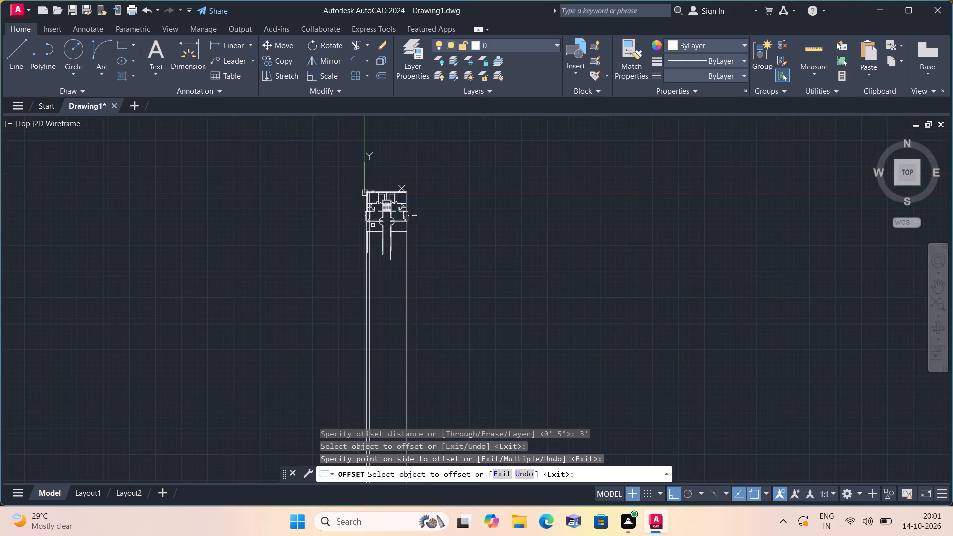
{"action": "scroll", "coordinate": [373, 225], "scroll_direction": "up", "scroll_amount": 4}
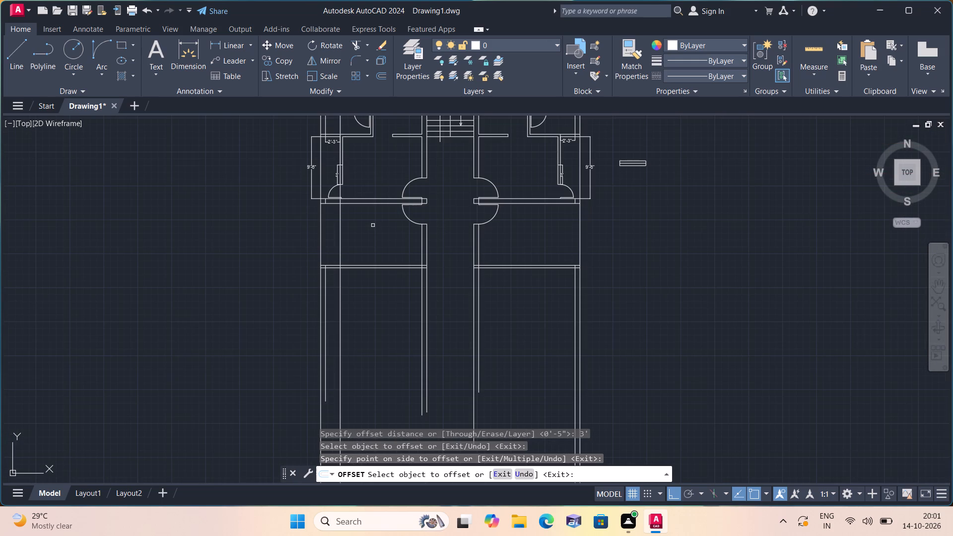
{"action": "scroll", "coordinate": [373, 225], "scroll_direction": "up", "scroll_amount": 1}
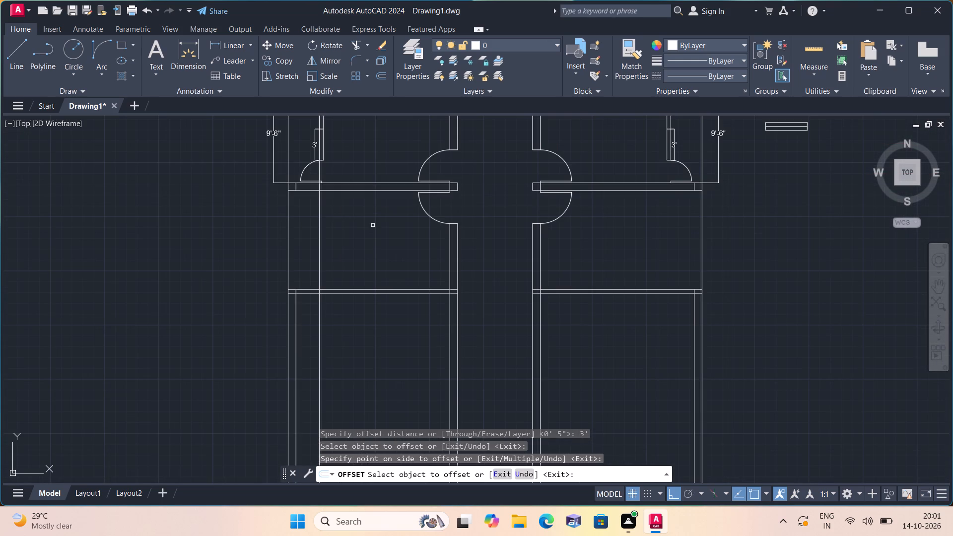
{"action": "scroll", "coordinate": [373, 225], "scroll_direction": "down", "scroll_amount": 1}
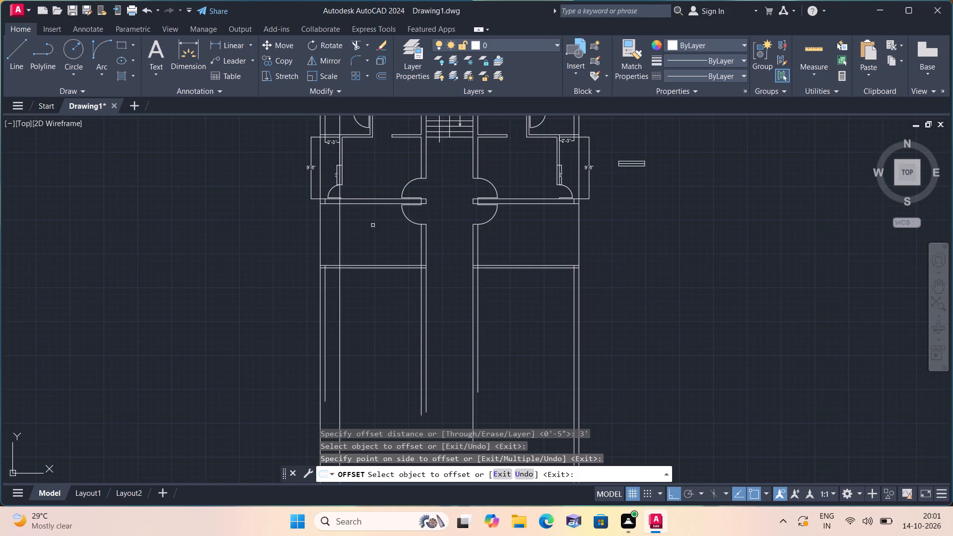
{"action": "scroll", "coordinate": [373, 225], "scroll_direction": "up", "scroll_amount": 1}
{"action": "scroll", "coordinate": [373, 225], "scroll_direction": "down", "scroll_amount": 1}
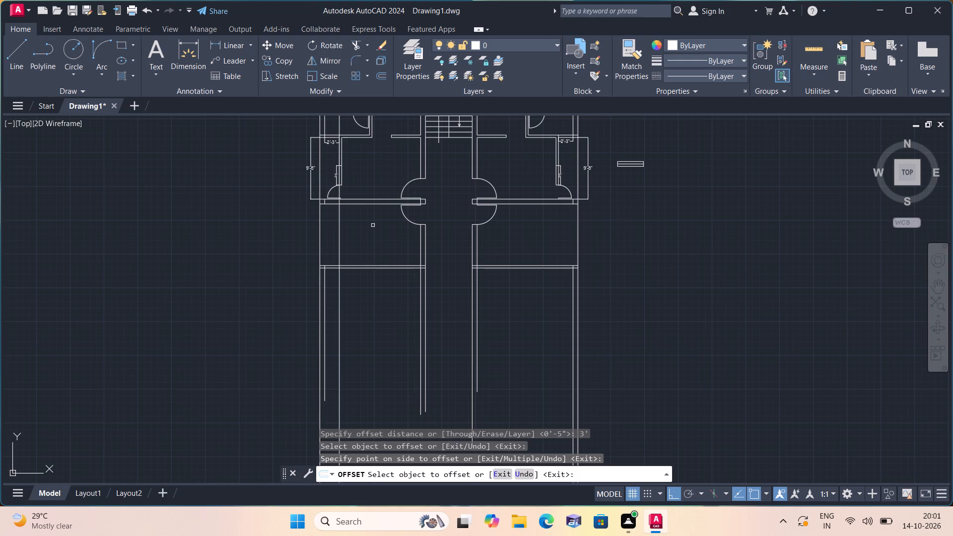
{"action": "scroll", "coordinate": [373, 225], "scroll_direction": "up", "scroll_amount": 1}
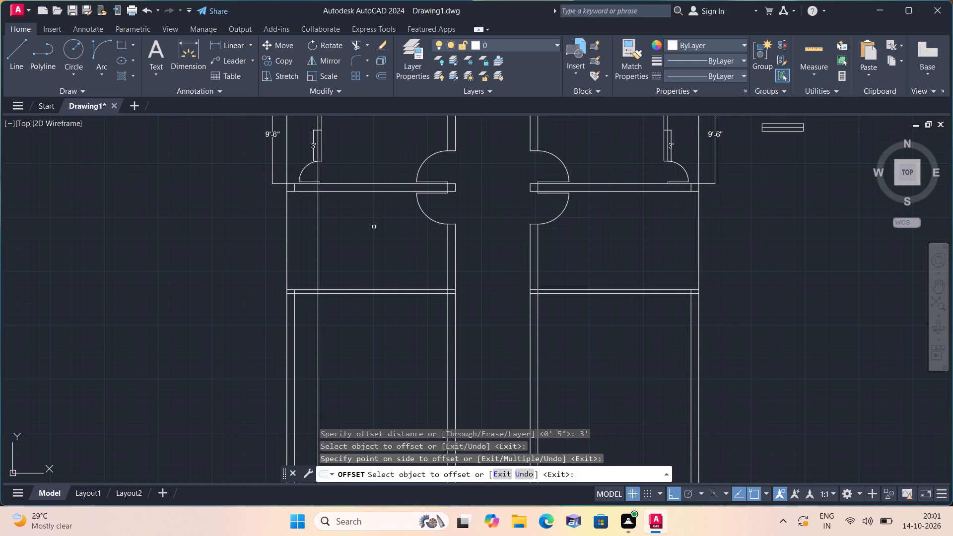
{"action": "scroll", "coordinate": [374, 243], "scroll_direction": "up", "scroll_amount": 1}
{"action": "middle_click_drag", "start_coordinate": [371, 241], "coordinate": [403, 272]}
{"action": "scroll", "coordinate": [403, 272], "scroll_direction": "down", "scroll_amount": 1}
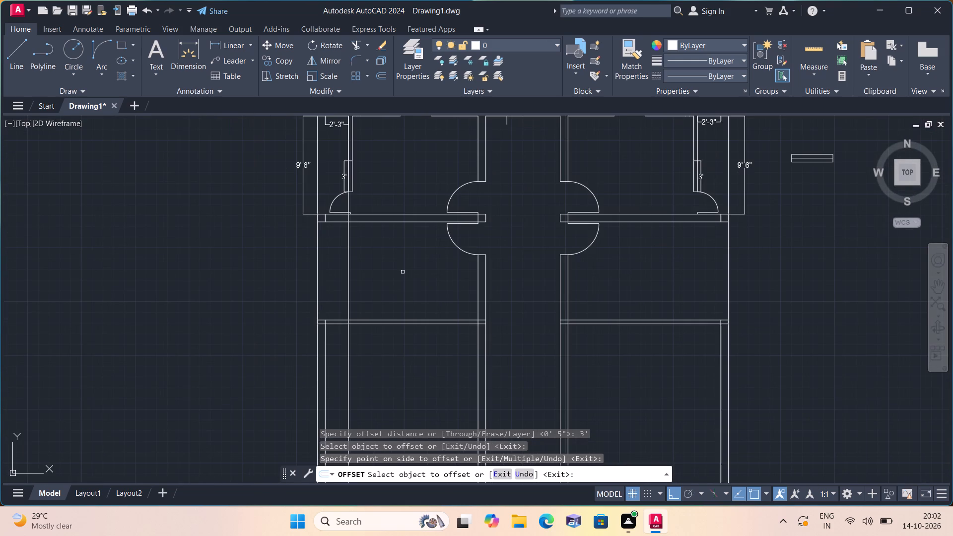
Trim the 3' offset line at the door opening north of the west 9" cross wall and south of the lower partition.
{"action": "key", "text": "Escape"}
{"action": "type", "text": "trim"}
{"action": "key", "text": "space"}
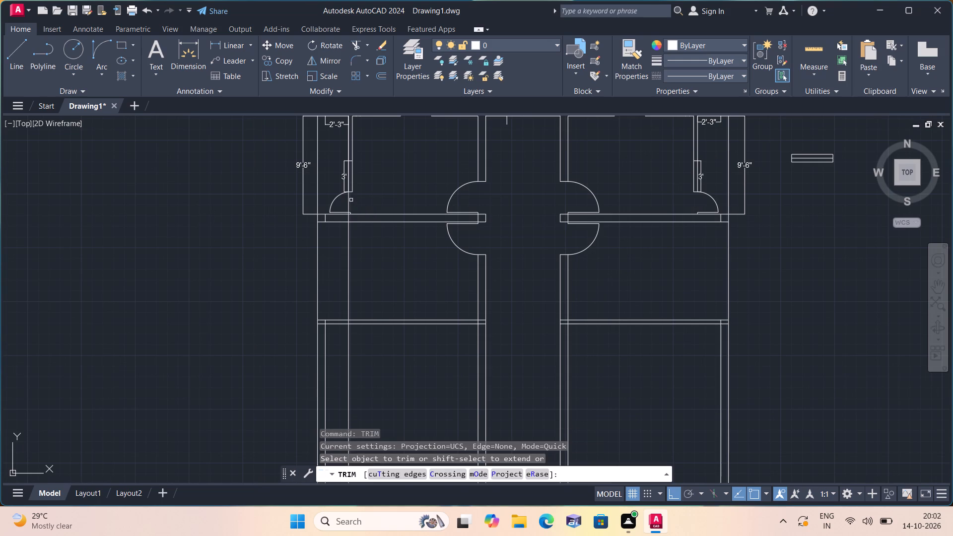
{"action": "left_click", "coordinate": [350, 200]}
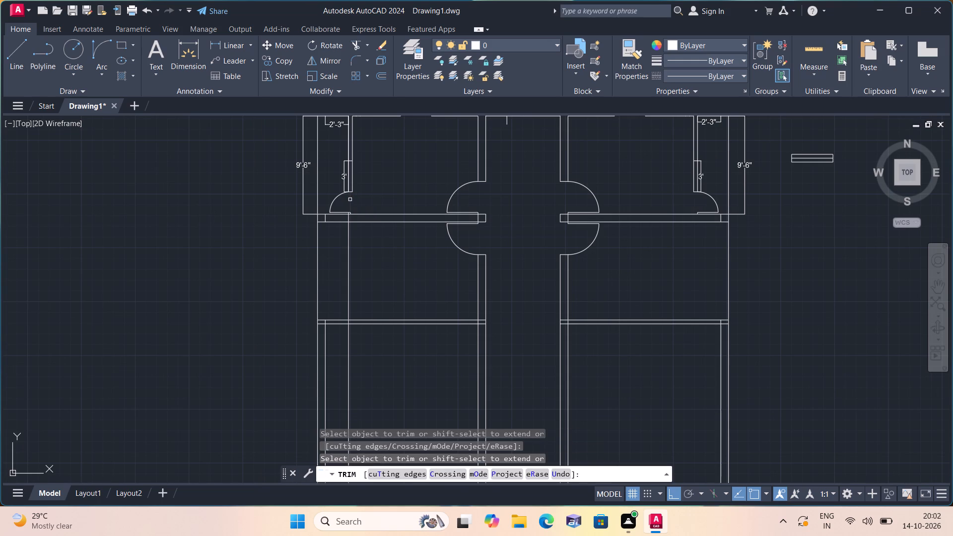
{"action": "scroll", "coordinate": [371, 195], "scroll_direction": "down", "scroll_amount": 1}
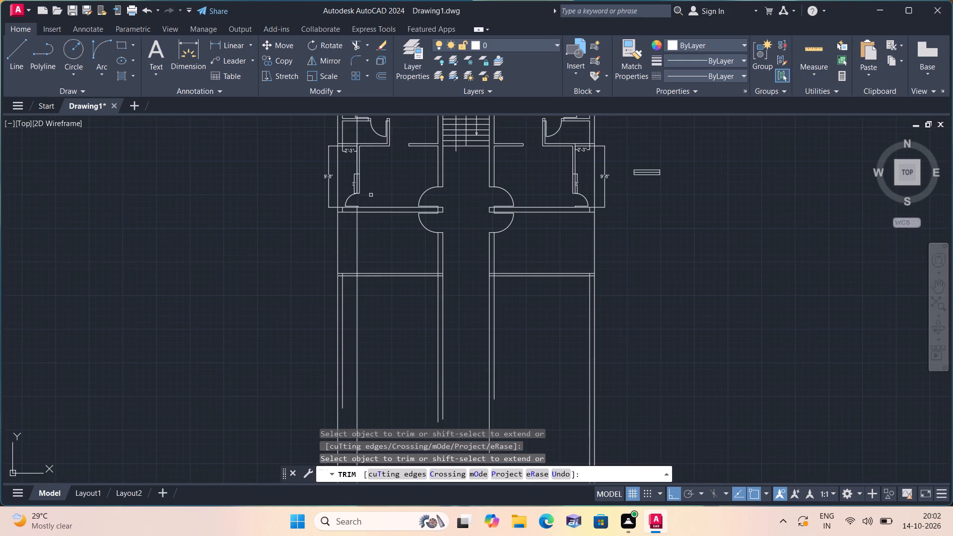
{"action": "left_click", "coordinate": [358, 294]}
{"action": "key", "text": "space"}
Erase the leftover part of the offset line running north from the west room's door opening.
{"action": "scroll", "coordinate": [385, 188], "scroll_direction": "up", "scroll_amount": 1}
{"action": "middle_click_drag", "start_coordinate": [393, 195], "coordinate": [413, 299]}
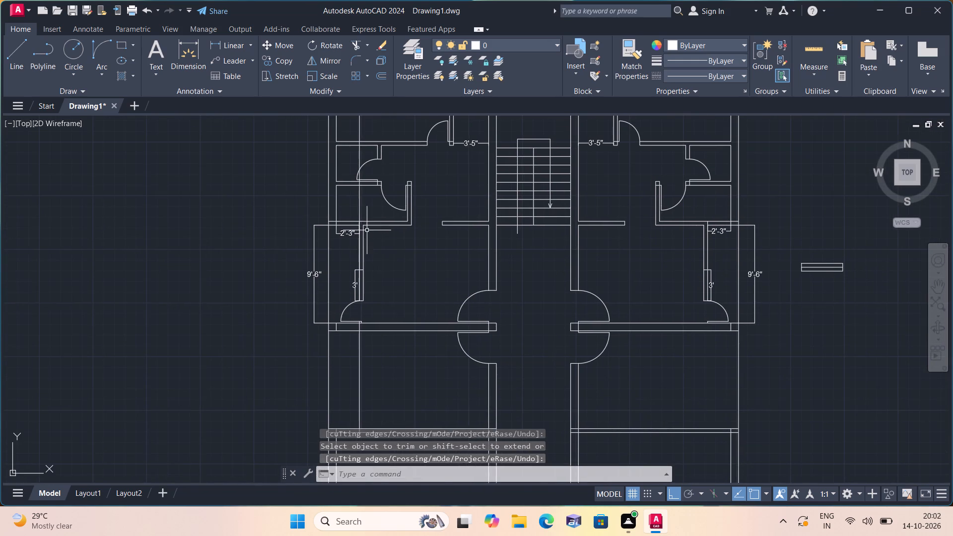
{"action": "scroll", "coordinate": [364, 209], "scroll_direction": "up", "scroll_amount": 2}
{"action": "left_click", "coordinate": [364, 208]}
{"action": "left_click", "coordinate": [349, 197]}
{"action": "scroll", "coordinate": [349, 197], "scroll_direction": "down", "scroll_amount": 1}
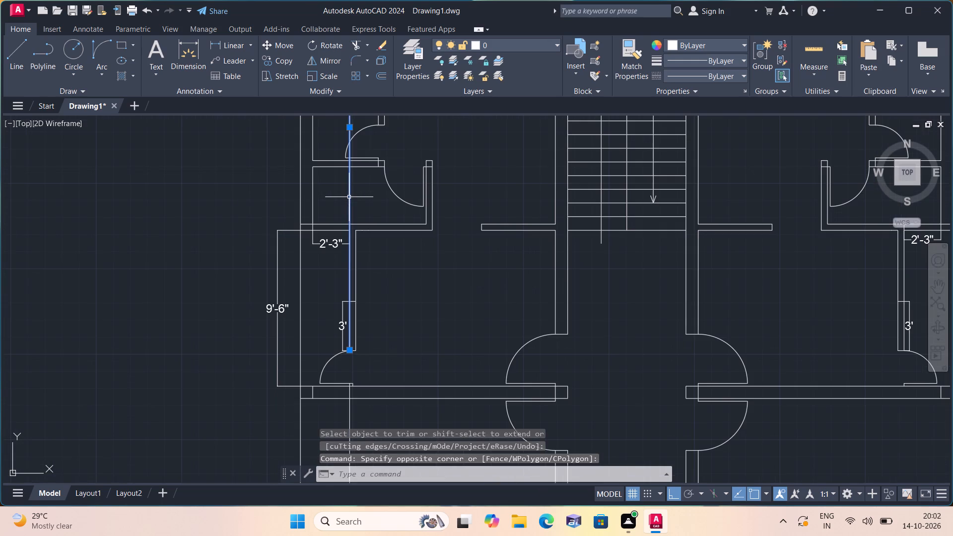
{"action": "key", "text": "Delete"}
Offset the remaining line 4.5" east to form a north-south partition in the west room south of the cross wall.
{"action": "scroll", "coordinate": [349, 197], "scroll_direction": "down", "scroll_amount": 2}
{"action": "scroll", "coordinate": [374, 281], "scroll_direction": "up", "scroll_amount": 1}
{"action": "middle_click_drag", "start_coordinate": [396, 337], "coordinate": [407, 251]}
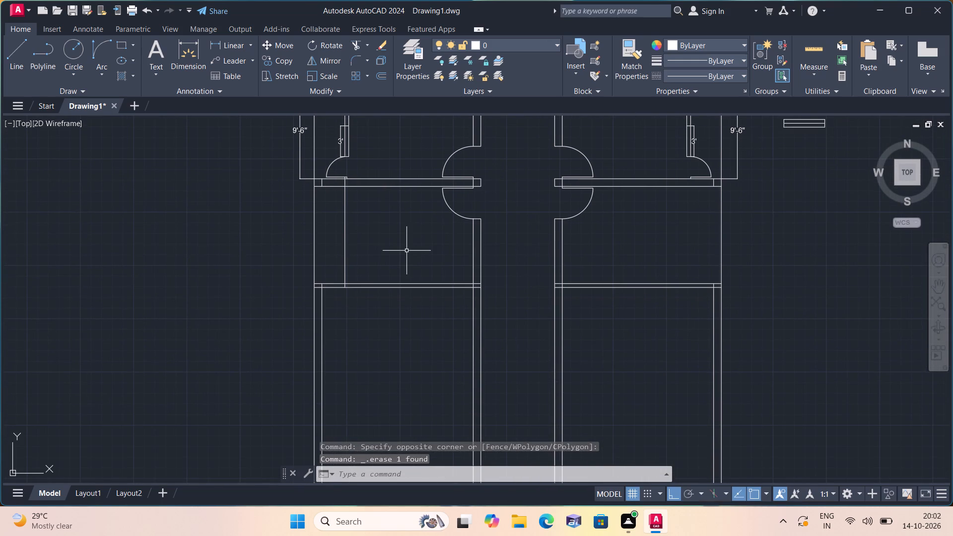
{"action": "scroll", "coordinate": [407, 251], "scroll_direction": "up", "scroll_amount": 1}
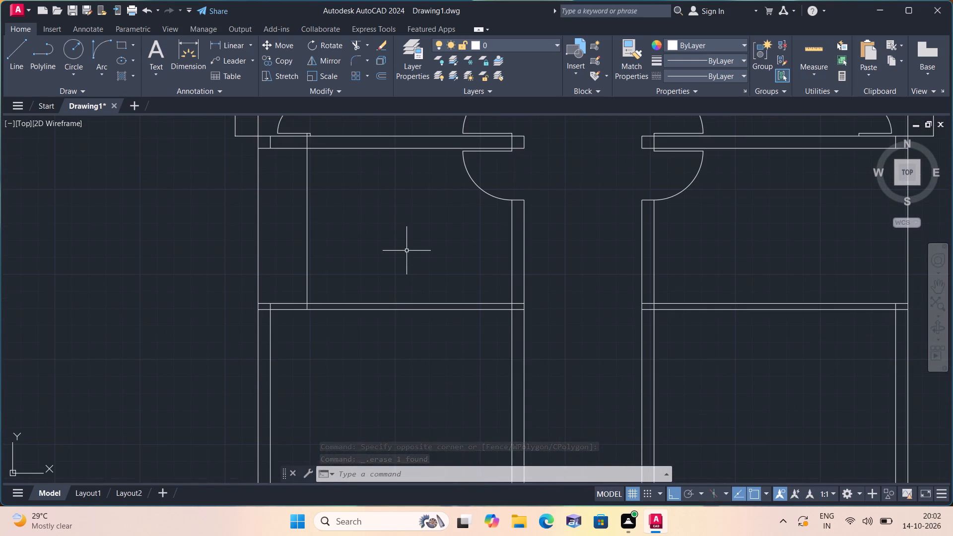
{"action": "scroll", "coordinate": [407, 251], "scroll_direction": "down", "scroll_amount": 1}
{"action": "type", "text": "off"}
{"action": "key", "text": "space"}
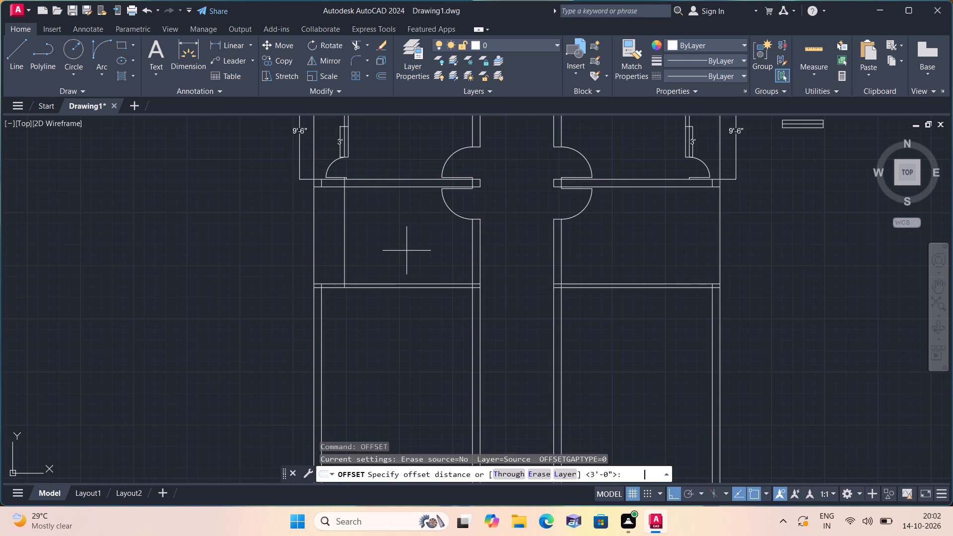
{"action": "type", "text": "4.25"}
{"action": "key", "text": "shift+quotedbl"}
{"action": "key", "text": "BackSpace"}
{"action": "key", "text": "BackSpace"}
{"action": "key", "text": "BackSpace"}
{"action": "type", "text": "5\""}
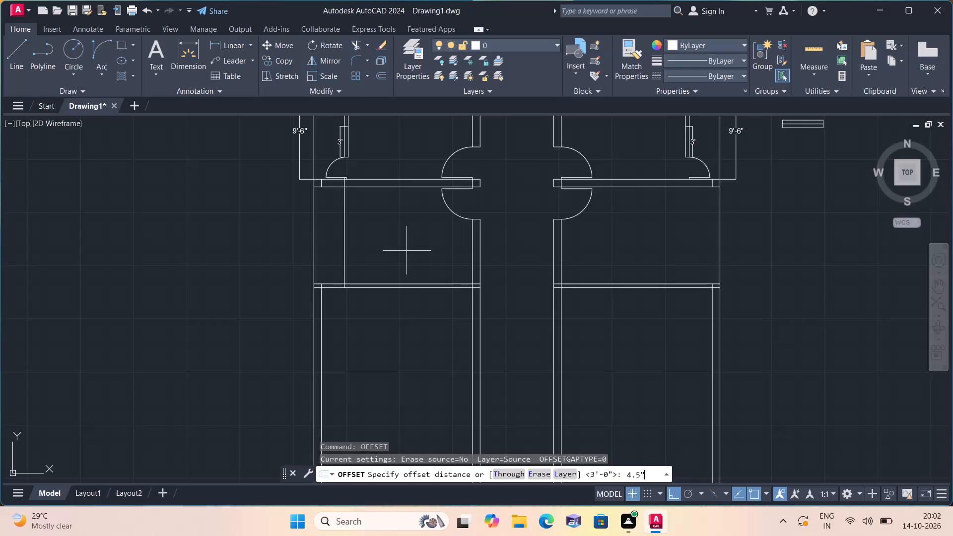
{"action": "key", "text": "space"}
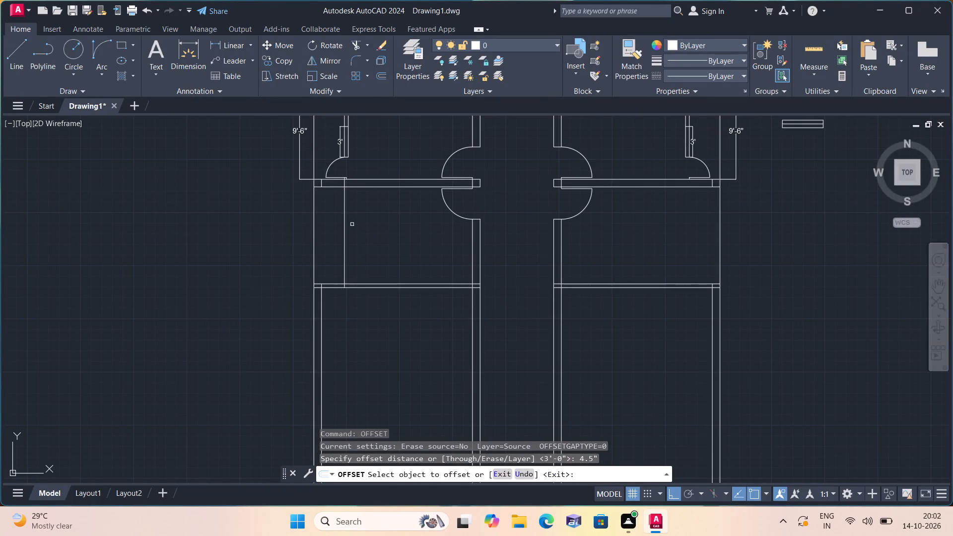
{"action": "left_click", "coordinate": [342, 218]}
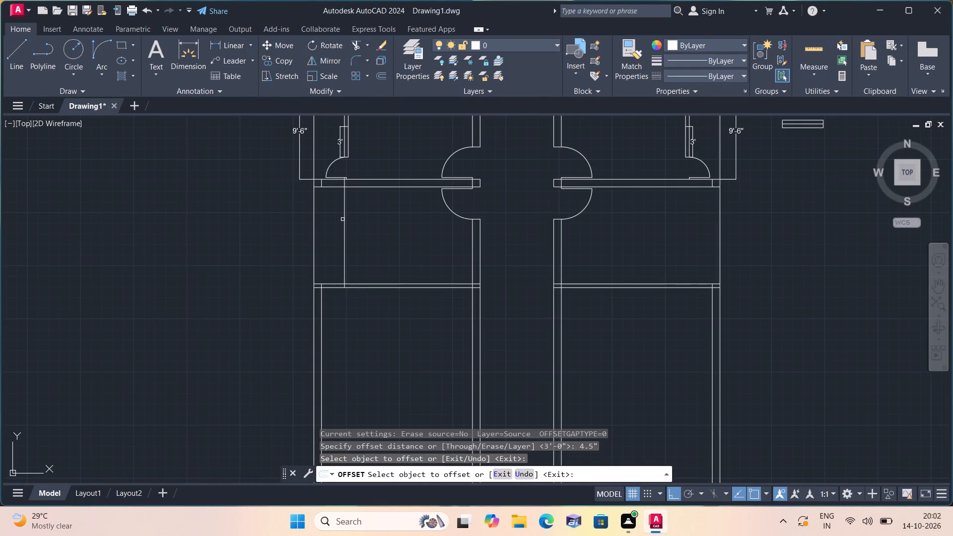
{"action": "left_click", "coordinate": [347, 224]}
{"action": "left_click", "coordinate": [345, 221]}
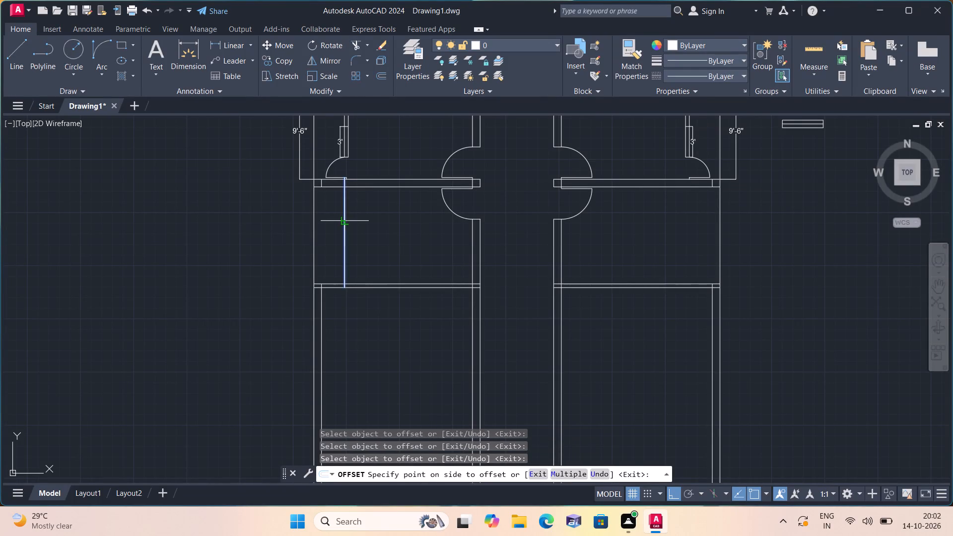
{"action": "left_click", "coordinate": [377, 220]}
{"action": "scroll", "coordinate": [375, 210], "scroll_direction": "up", "scroll_amount": 2}
{"action": "middle_click_drag", "start_coordinate": [375, 210], "coordinate": [382, 210]}
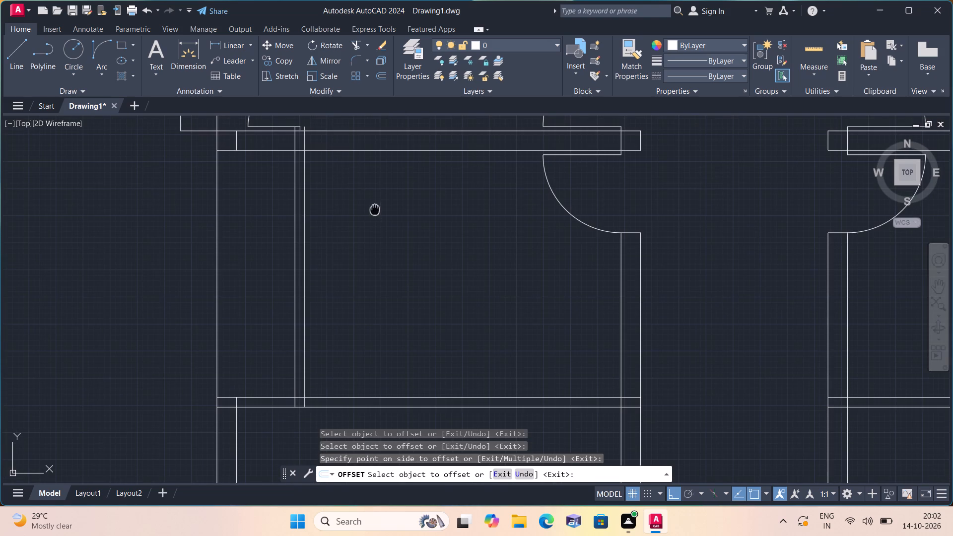
{"action": "middle_click_drag", "start_coordinate": [382, 210], "coordinate": [435, 271]}
{"action": "key", "text": "space"}
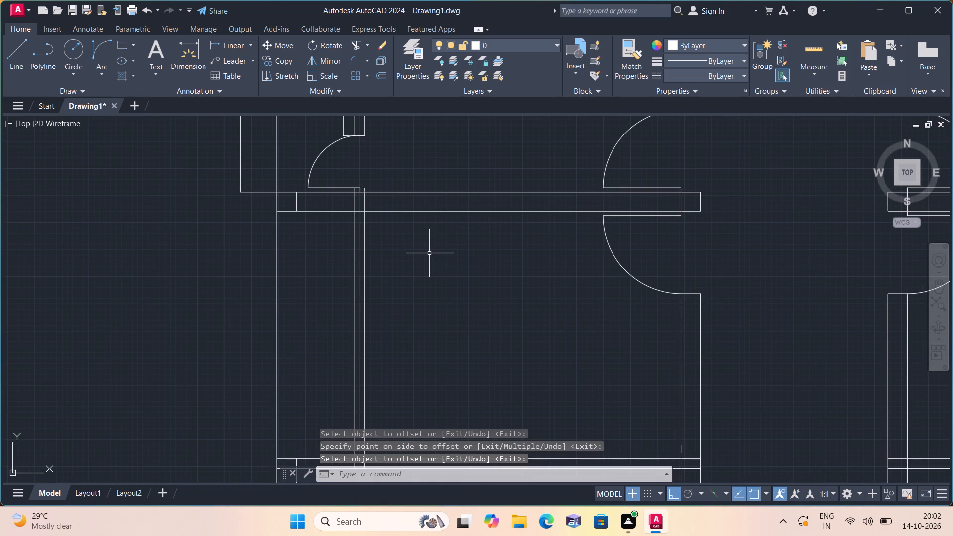
Trim both new partition lines where they cross the 9" wall and remove the east line's short stub north of it.
{"action": "type", "text": "trim"}
{"action": "key", "text": "space"}
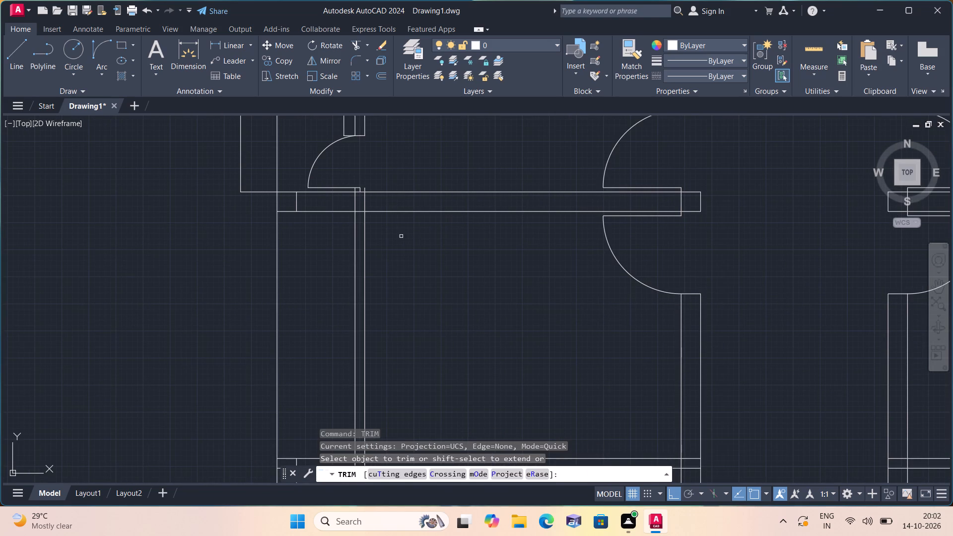
{"action": "scroll", "coordinate": [372, 198], "scroll_direction": "up", "scroll_amount": 1}
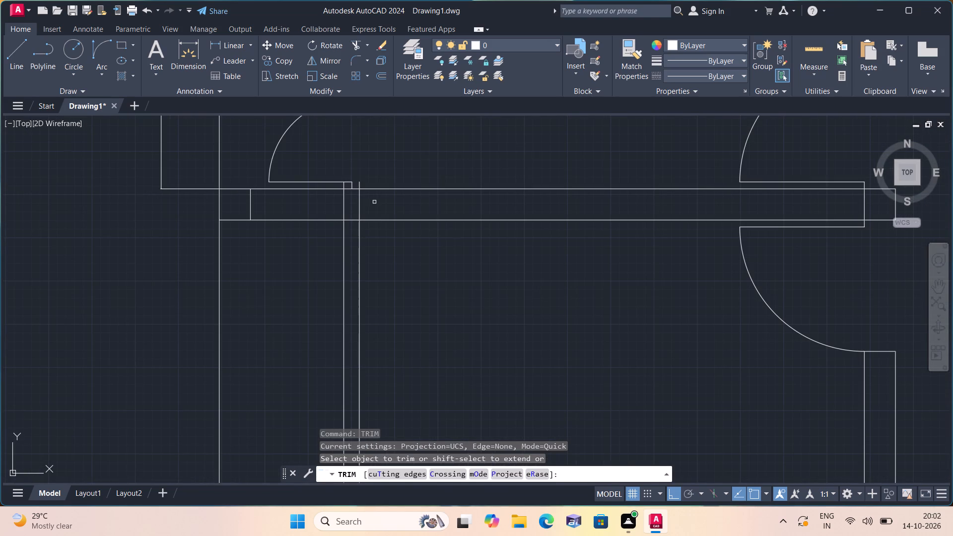
{"action": "left_click", "coordinate": [374, 202]}
{"action": "left_click", "coordinate": [331, 202]}
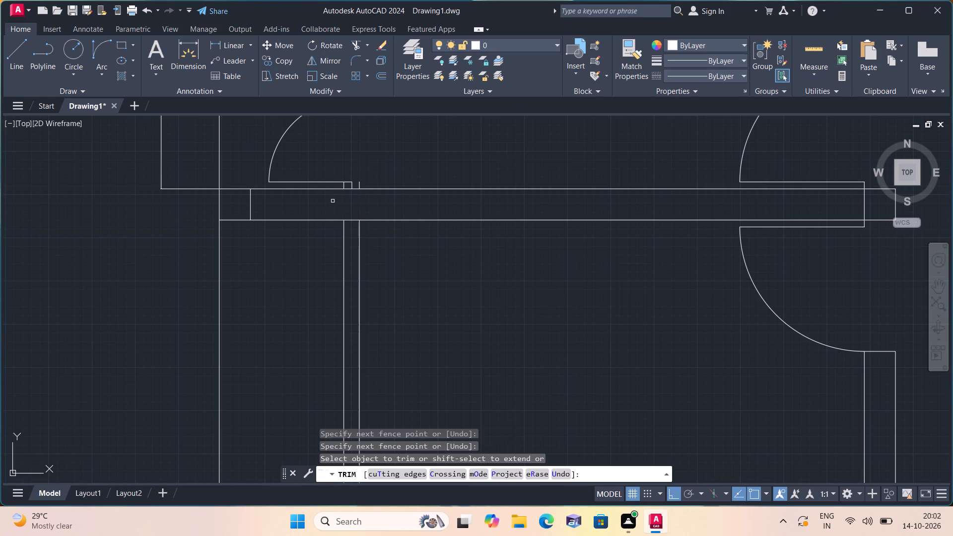
{"action": "scroll", "coordinate": [344, 191], "scroll_direction": "up", "scroll_amount": 2}
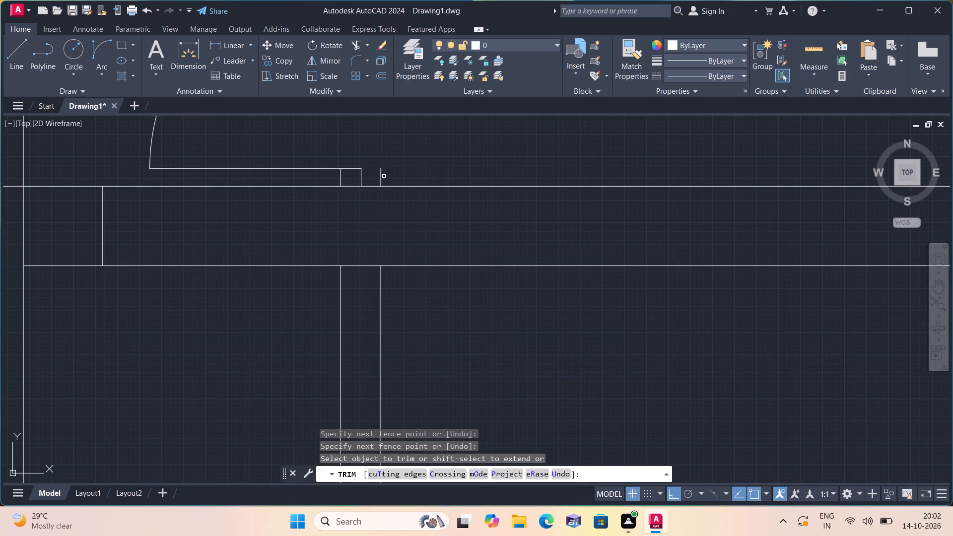
{"action": "left_click", "coordinate": [378, 170]}
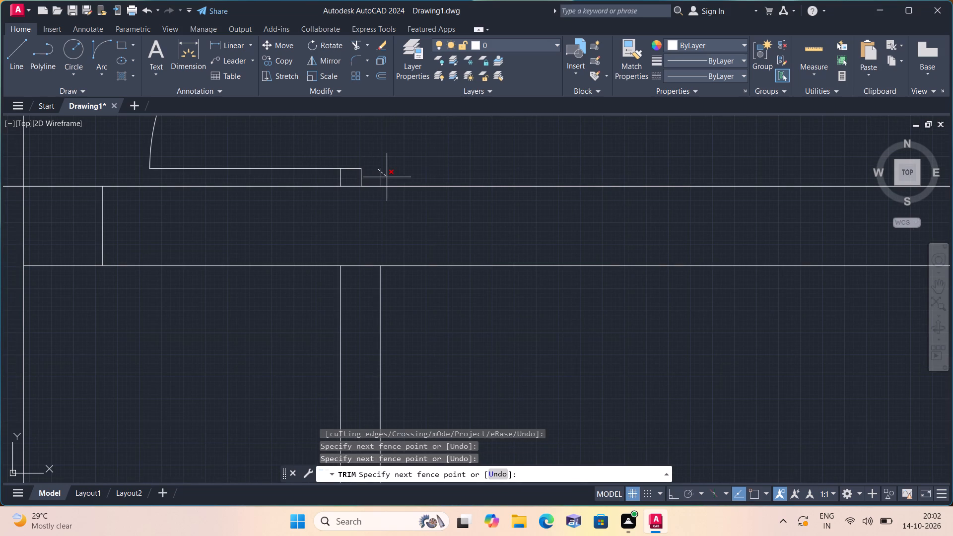
{"action": "left_click", "coordinate": [387, 177]}
{"action": "scroll", "coordinate": [387, 177], "scroll_direction": "down", "scroll_amount": 5}
{"action": "scroll", "coordinate": [420, 236], "scroll_direction": "up", "scroll_amount": 2}
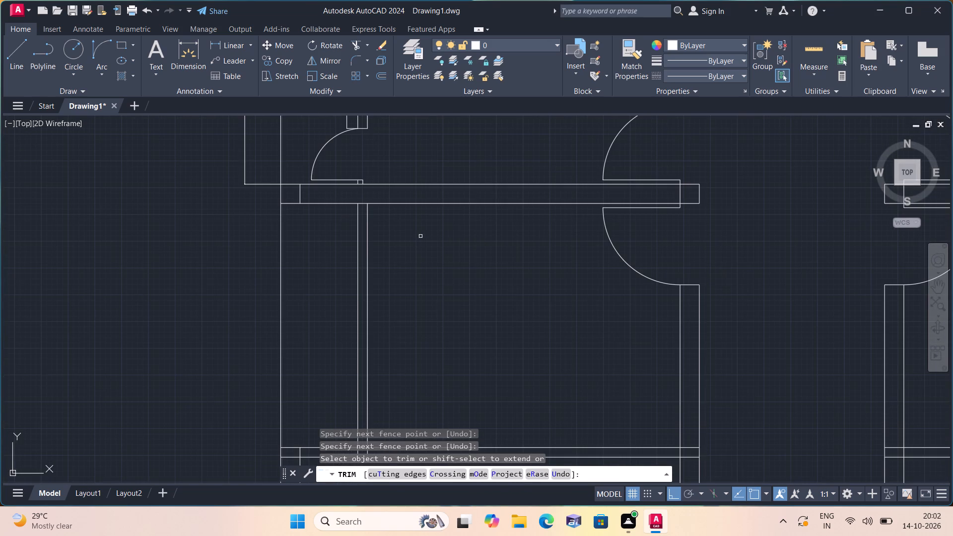
{"action": "key", "text": "Escape"}
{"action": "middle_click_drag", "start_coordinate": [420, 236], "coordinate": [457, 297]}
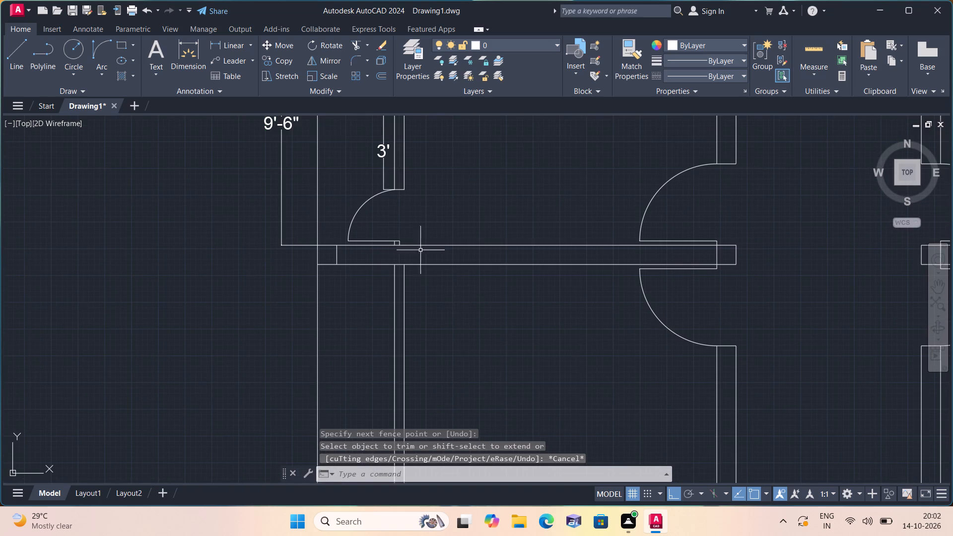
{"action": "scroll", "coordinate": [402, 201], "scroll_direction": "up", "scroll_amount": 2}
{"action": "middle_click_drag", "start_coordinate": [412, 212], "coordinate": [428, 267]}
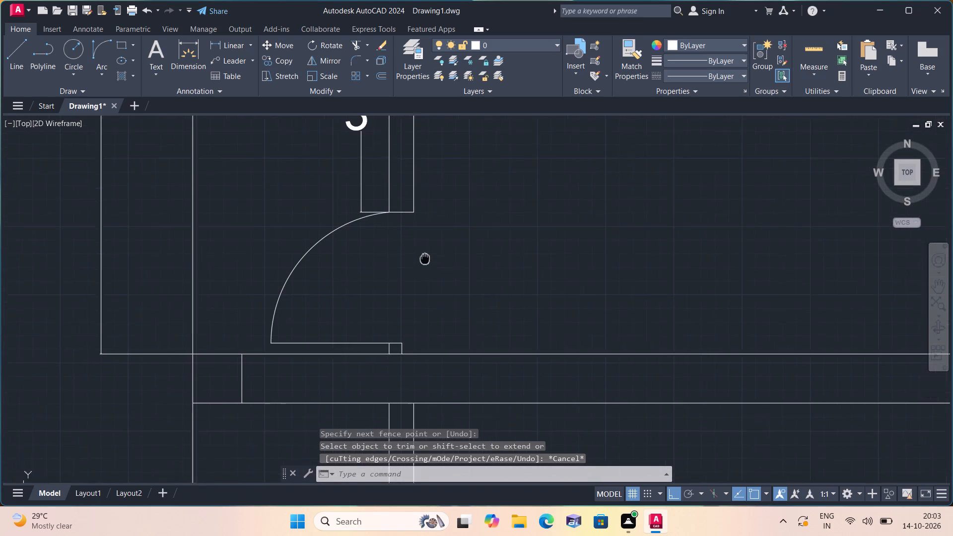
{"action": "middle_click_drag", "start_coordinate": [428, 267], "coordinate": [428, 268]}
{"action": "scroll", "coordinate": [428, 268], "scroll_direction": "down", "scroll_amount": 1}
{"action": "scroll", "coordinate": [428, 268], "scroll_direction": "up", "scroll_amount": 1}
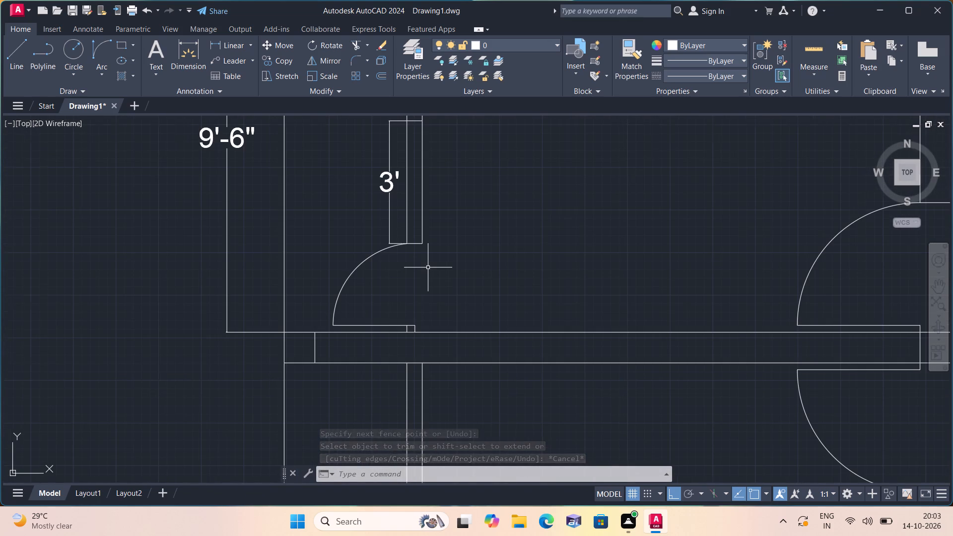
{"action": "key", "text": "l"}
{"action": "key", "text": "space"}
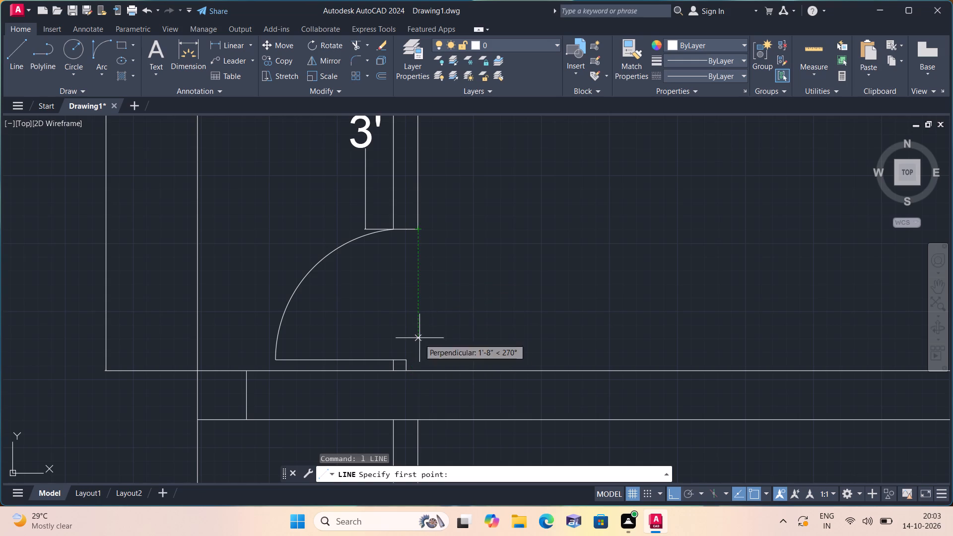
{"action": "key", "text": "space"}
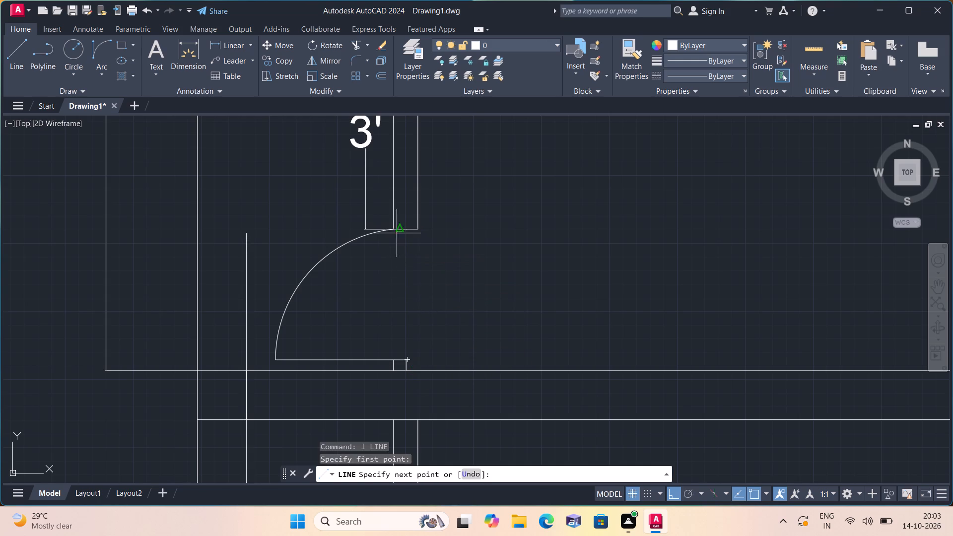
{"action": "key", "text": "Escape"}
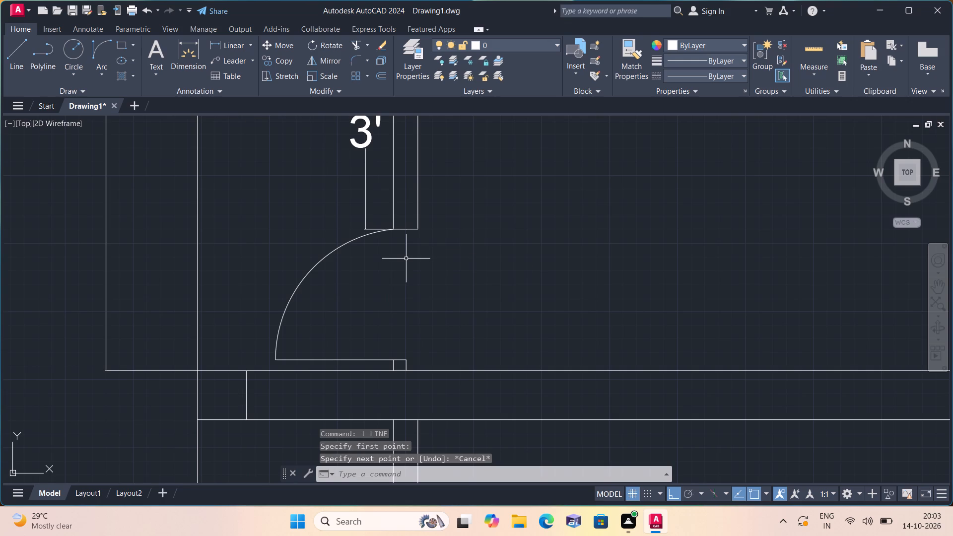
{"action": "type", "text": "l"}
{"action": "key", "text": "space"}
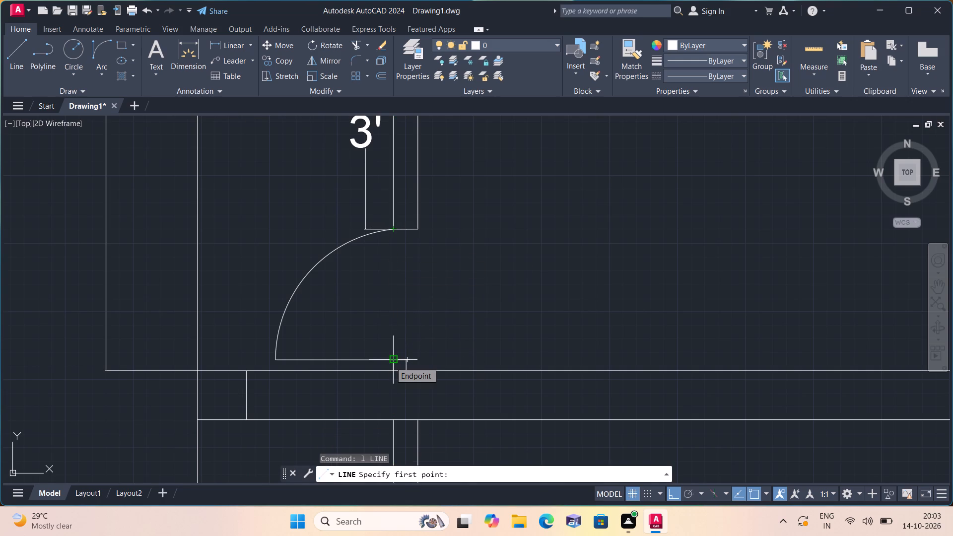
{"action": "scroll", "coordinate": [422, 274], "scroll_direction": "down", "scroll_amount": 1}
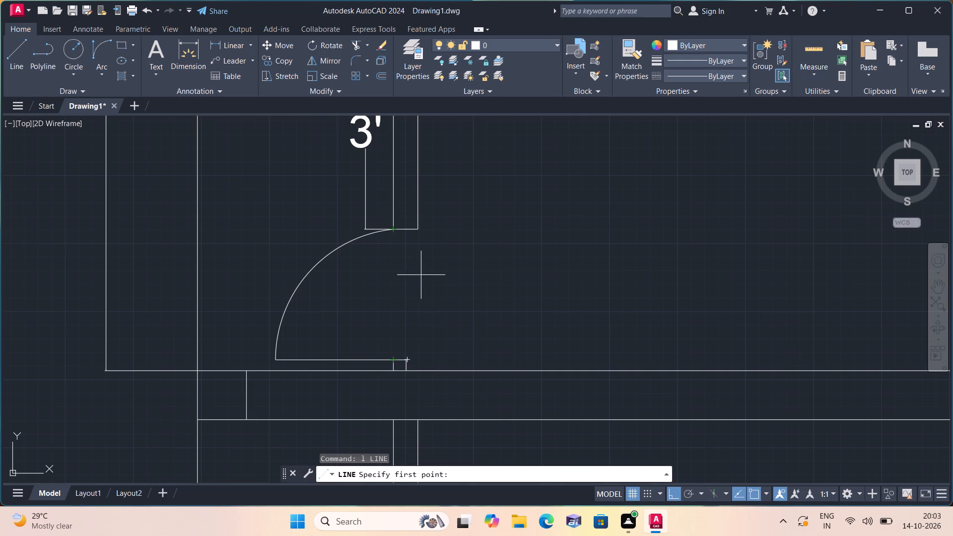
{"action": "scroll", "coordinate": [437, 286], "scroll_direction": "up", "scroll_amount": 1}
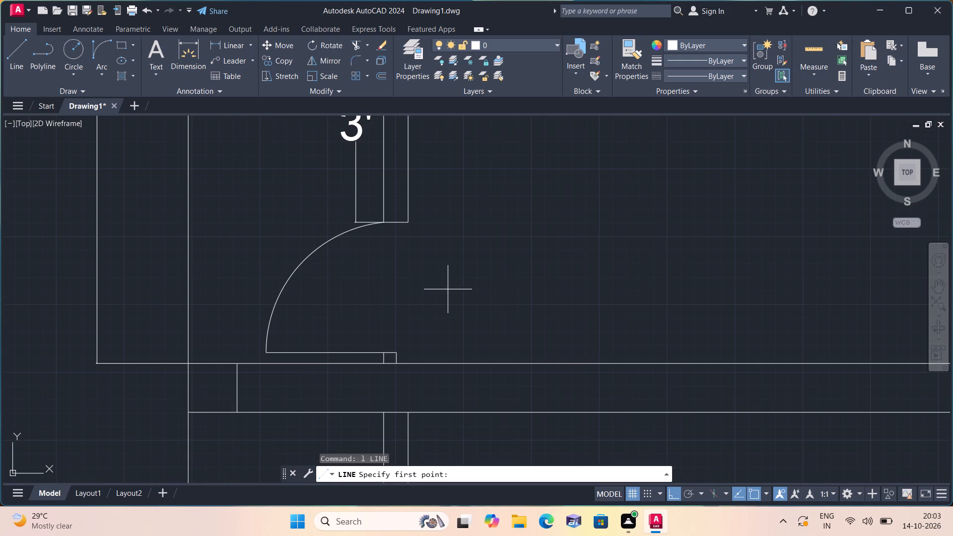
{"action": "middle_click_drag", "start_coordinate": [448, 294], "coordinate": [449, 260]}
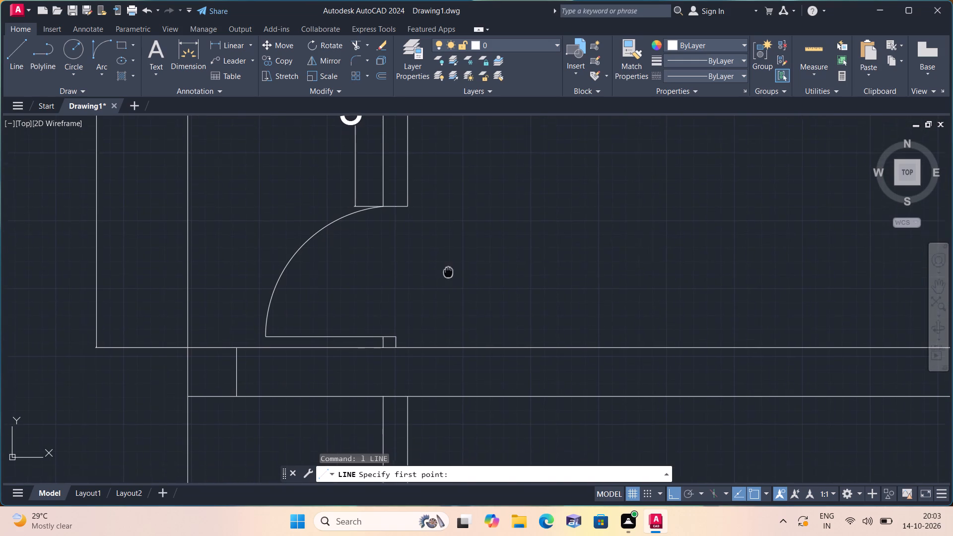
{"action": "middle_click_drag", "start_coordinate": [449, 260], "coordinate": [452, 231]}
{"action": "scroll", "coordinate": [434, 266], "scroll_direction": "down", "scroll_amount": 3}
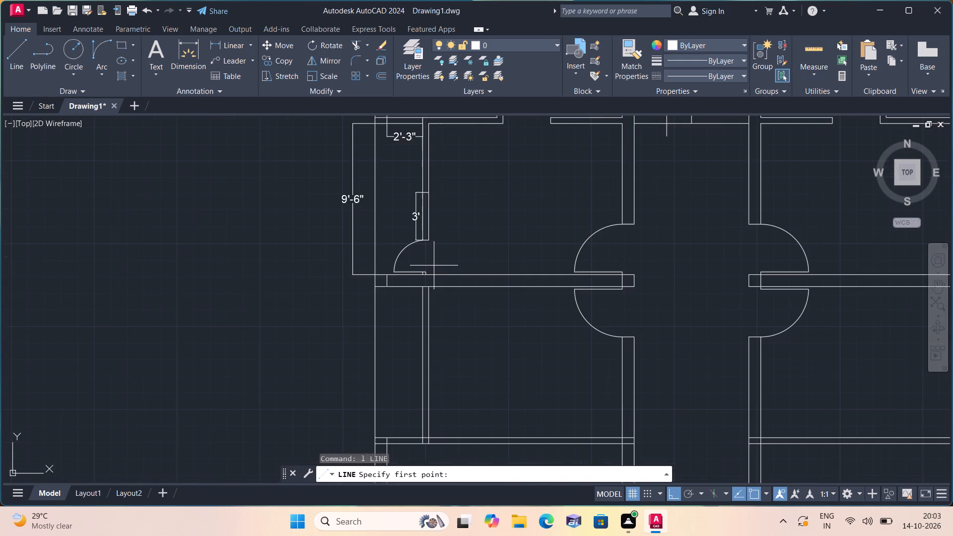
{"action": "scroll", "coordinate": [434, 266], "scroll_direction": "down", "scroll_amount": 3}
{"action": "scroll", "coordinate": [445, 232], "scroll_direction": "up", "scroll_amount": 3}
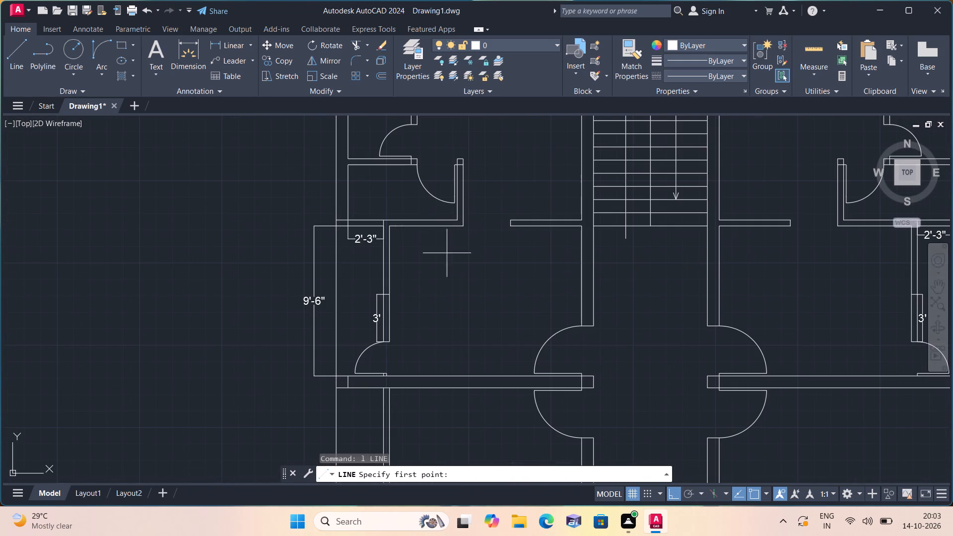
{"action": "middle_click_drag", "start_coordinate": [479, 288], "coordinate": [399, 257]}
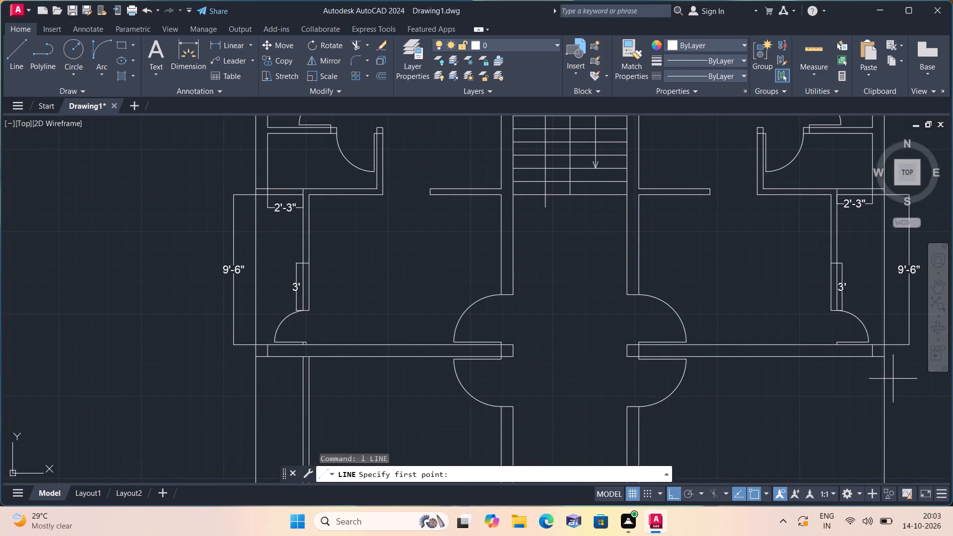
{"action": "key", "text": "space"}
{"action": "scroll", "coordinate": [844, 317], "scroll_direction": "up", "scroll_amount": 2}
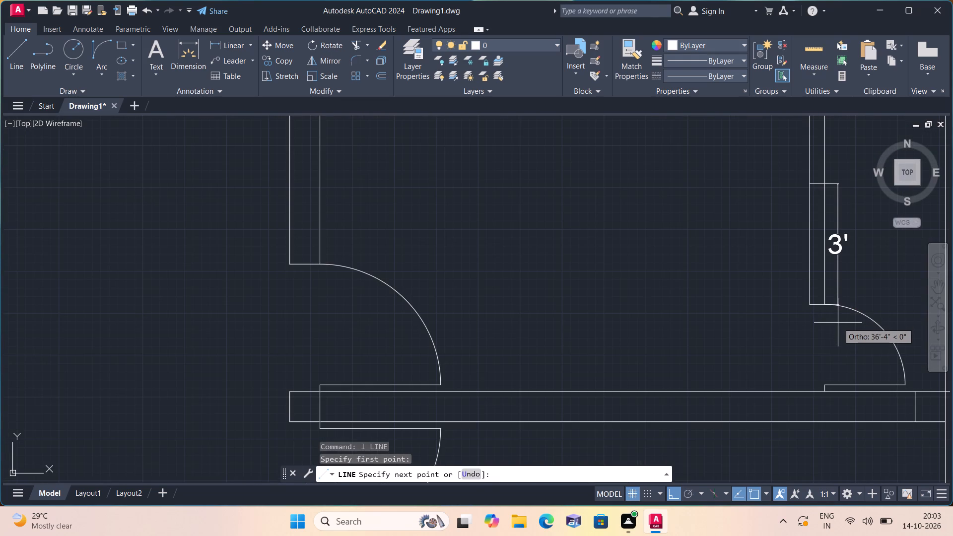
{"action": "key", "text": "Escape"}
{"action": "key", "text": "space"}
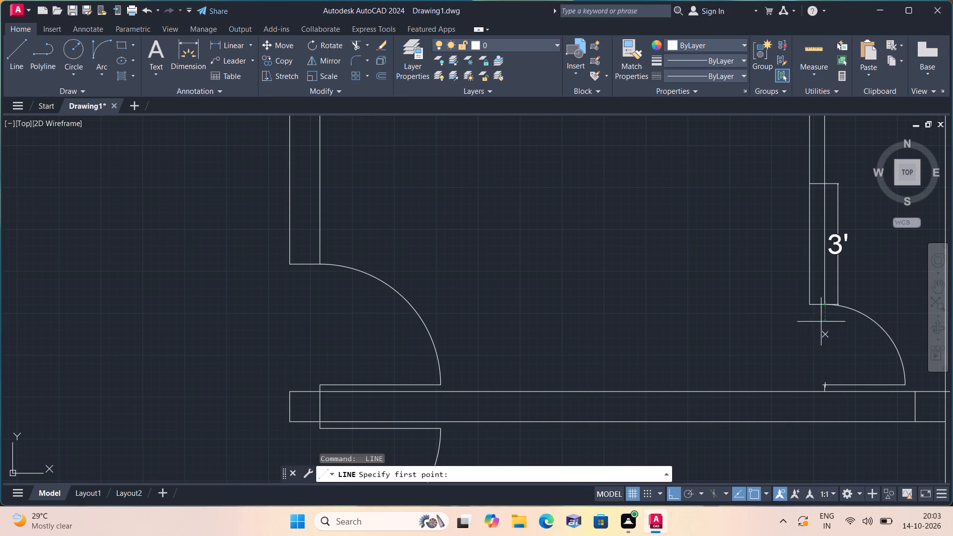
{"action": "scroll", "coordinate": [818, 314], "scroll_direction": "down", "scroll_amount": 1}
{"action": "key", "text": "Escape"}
Trim away the short vertical stub below the hinge end of the west room's door leaf, north of the 9" cross wall.
{"action": "scroll", "coordinate": [767, 316], "scroll_direction": "down", "scroll_amount": 1}
{"action": "scroll", "coordinate": [438, 340], "scroll_direction": "up", "scroll_amount": 1}
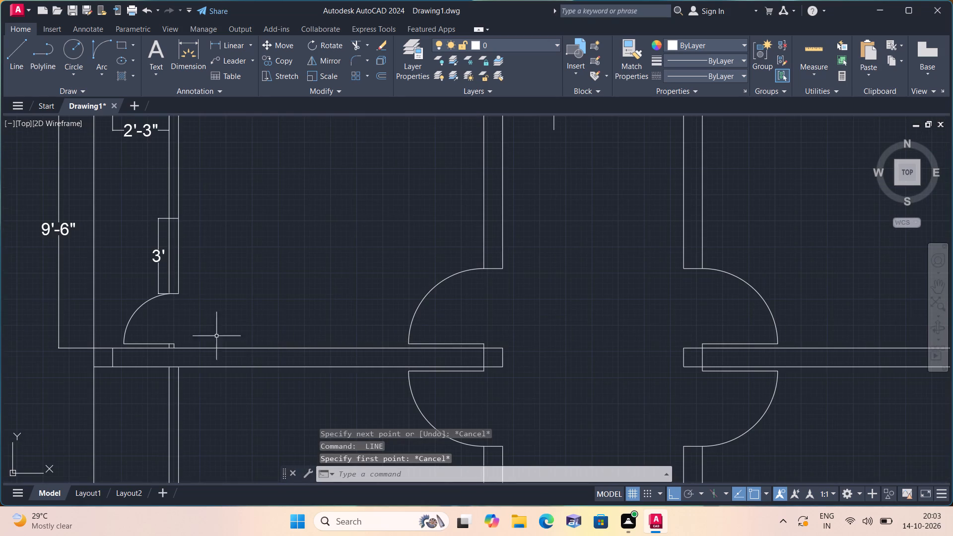
{"action": "scroll", "coordinate": [207, 326], "scroll_direction": "up", "scroll_amount": 1}
{"action": "middle_click_drag", "start_coordinate": [207, 326], "coordinate": [474, 275]}
{"action": "type", "text": "trim"}
{"action": "key", "text": "space"}
{"action": "scroll", "coordinate": [386, 305], "scroll_direction": "up", "scroll_amount": 2}
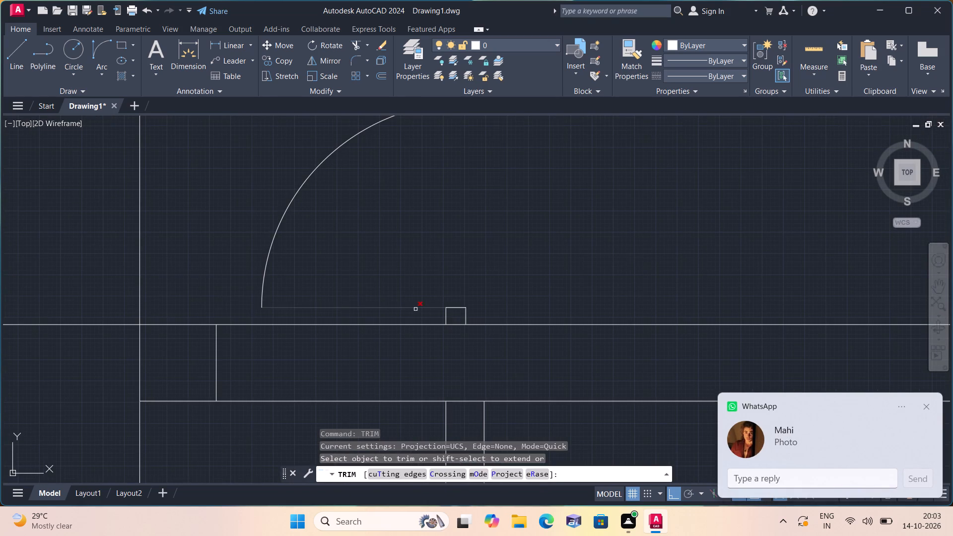
{"action": "left_click", "coordinate": [446, 322]}
{"action": "key", "text": "Escape"}
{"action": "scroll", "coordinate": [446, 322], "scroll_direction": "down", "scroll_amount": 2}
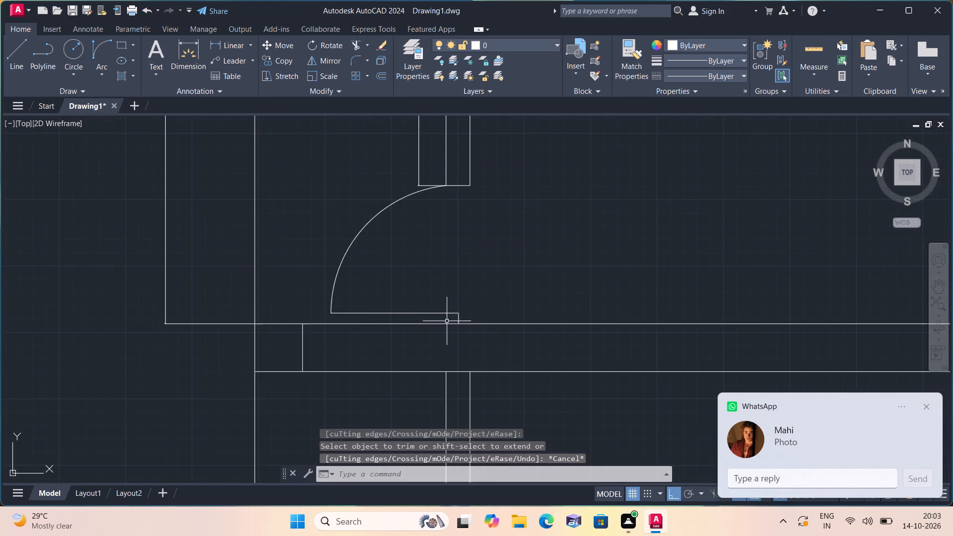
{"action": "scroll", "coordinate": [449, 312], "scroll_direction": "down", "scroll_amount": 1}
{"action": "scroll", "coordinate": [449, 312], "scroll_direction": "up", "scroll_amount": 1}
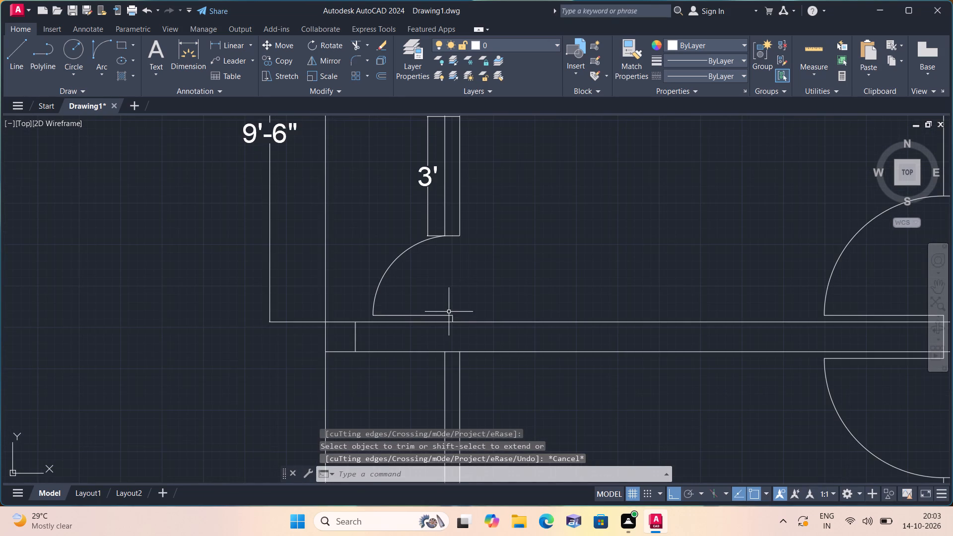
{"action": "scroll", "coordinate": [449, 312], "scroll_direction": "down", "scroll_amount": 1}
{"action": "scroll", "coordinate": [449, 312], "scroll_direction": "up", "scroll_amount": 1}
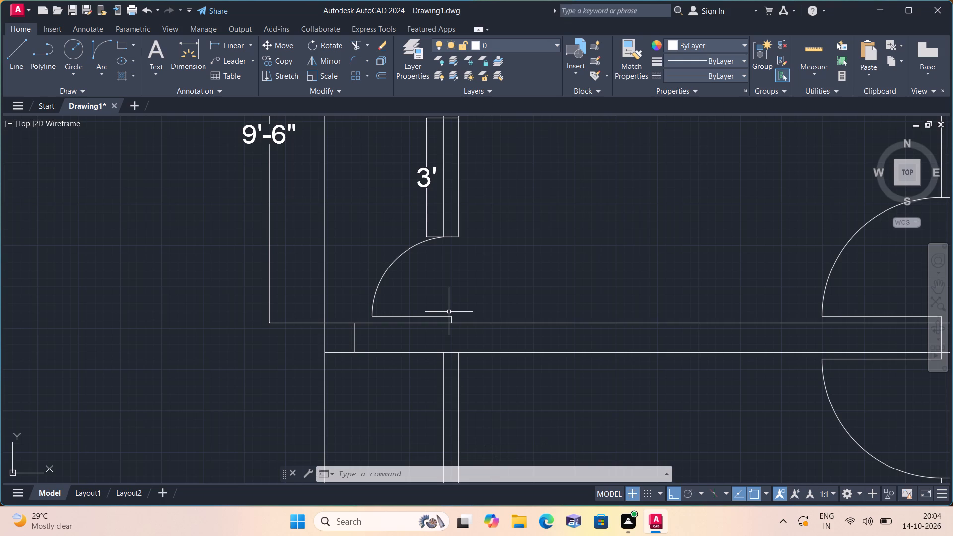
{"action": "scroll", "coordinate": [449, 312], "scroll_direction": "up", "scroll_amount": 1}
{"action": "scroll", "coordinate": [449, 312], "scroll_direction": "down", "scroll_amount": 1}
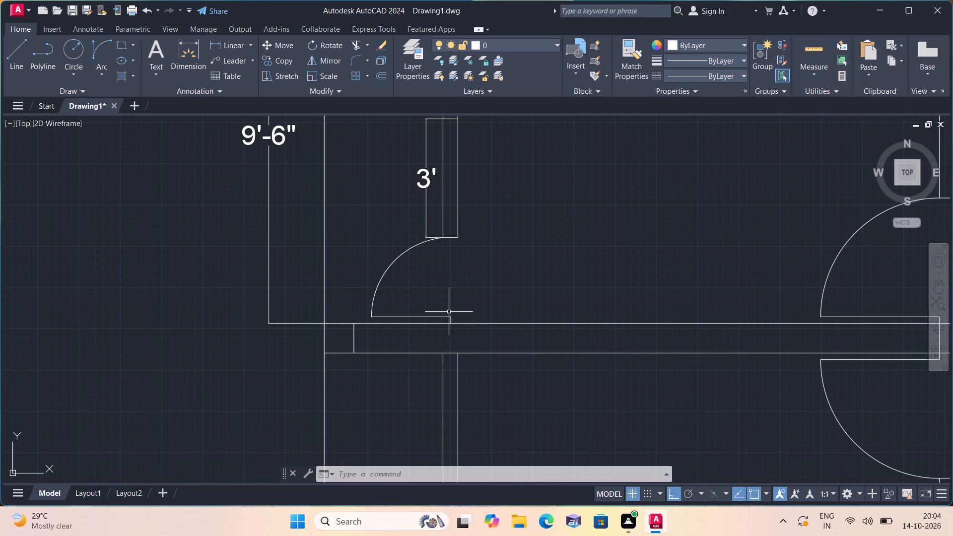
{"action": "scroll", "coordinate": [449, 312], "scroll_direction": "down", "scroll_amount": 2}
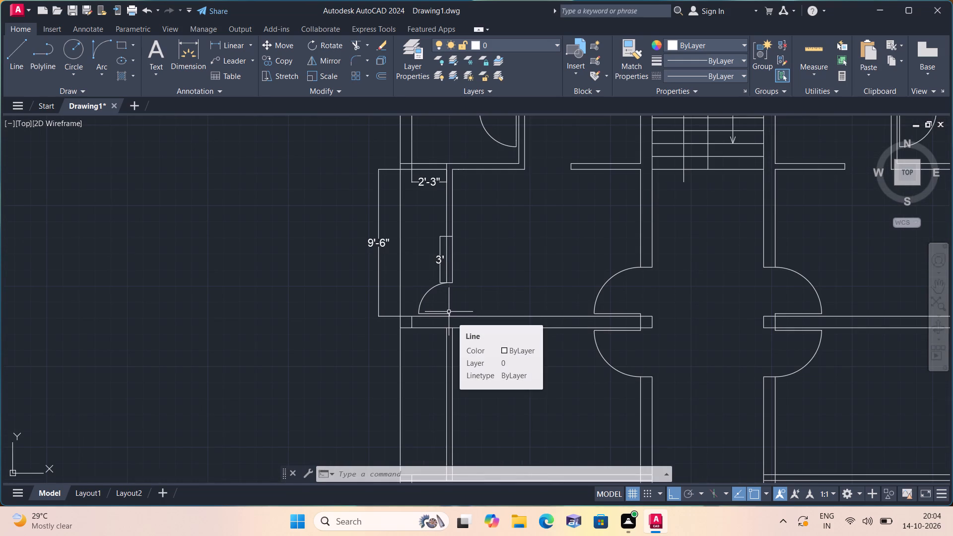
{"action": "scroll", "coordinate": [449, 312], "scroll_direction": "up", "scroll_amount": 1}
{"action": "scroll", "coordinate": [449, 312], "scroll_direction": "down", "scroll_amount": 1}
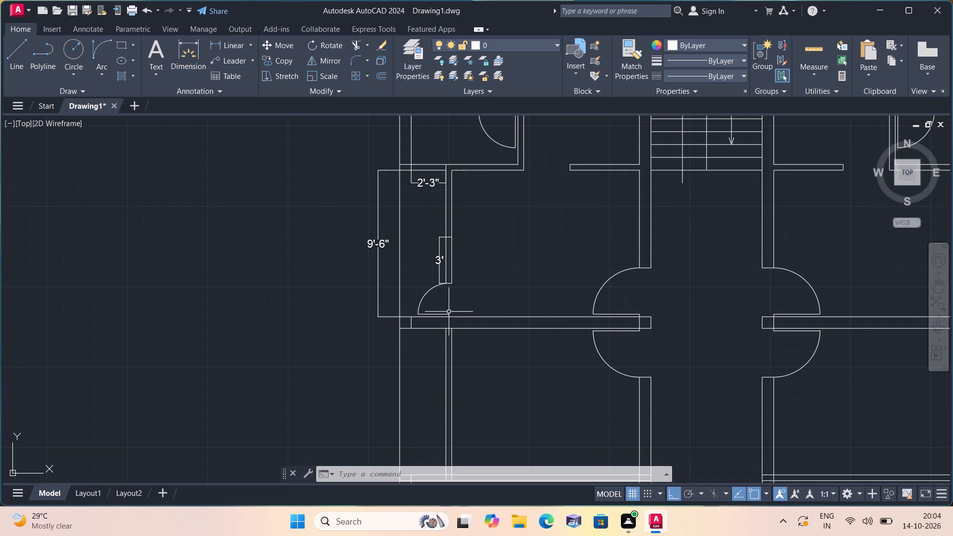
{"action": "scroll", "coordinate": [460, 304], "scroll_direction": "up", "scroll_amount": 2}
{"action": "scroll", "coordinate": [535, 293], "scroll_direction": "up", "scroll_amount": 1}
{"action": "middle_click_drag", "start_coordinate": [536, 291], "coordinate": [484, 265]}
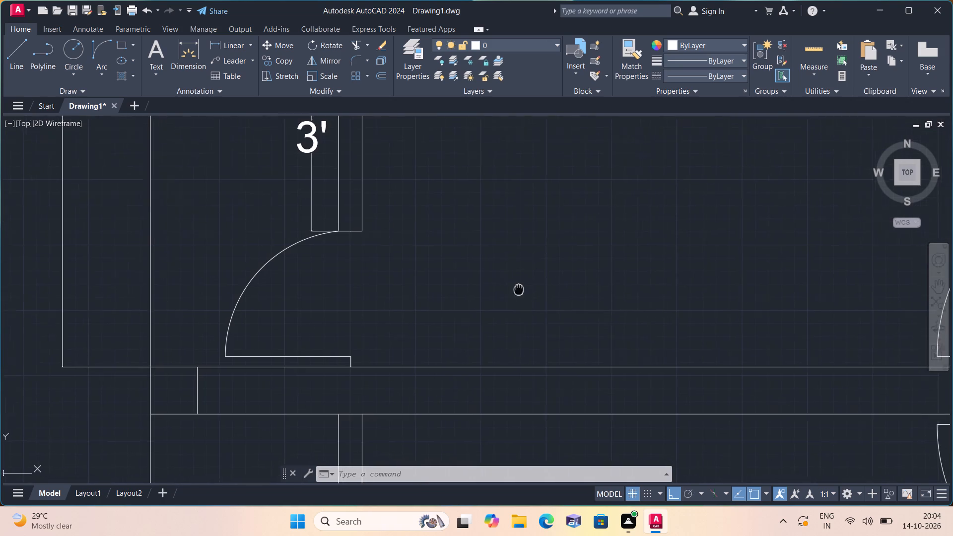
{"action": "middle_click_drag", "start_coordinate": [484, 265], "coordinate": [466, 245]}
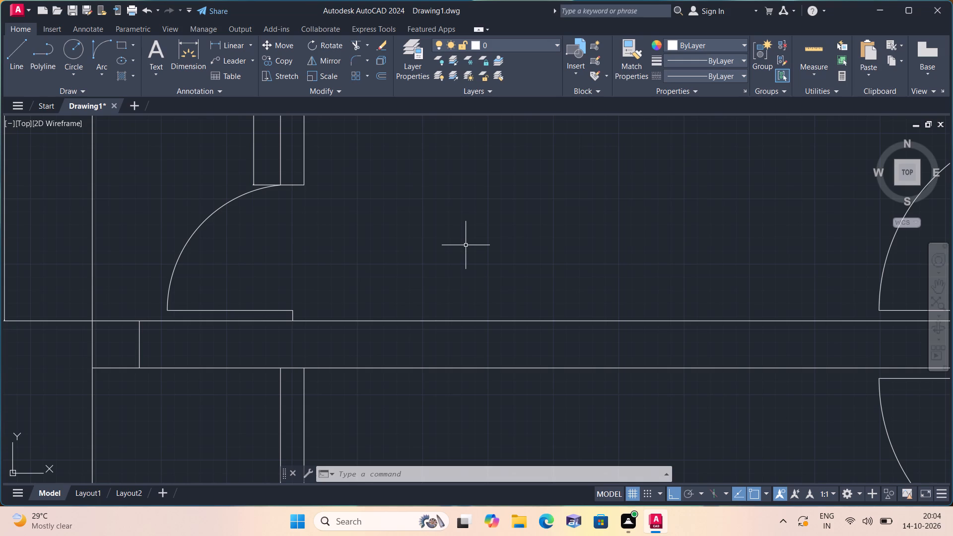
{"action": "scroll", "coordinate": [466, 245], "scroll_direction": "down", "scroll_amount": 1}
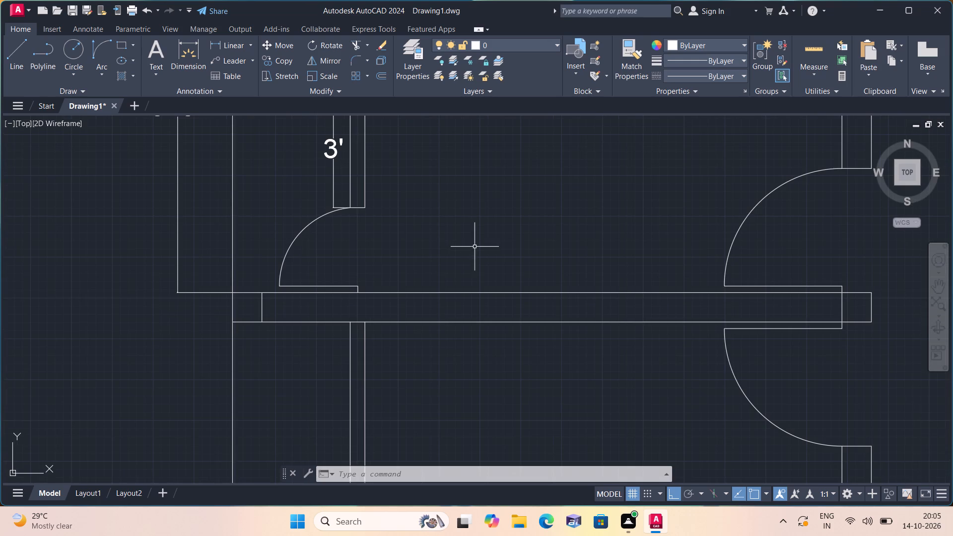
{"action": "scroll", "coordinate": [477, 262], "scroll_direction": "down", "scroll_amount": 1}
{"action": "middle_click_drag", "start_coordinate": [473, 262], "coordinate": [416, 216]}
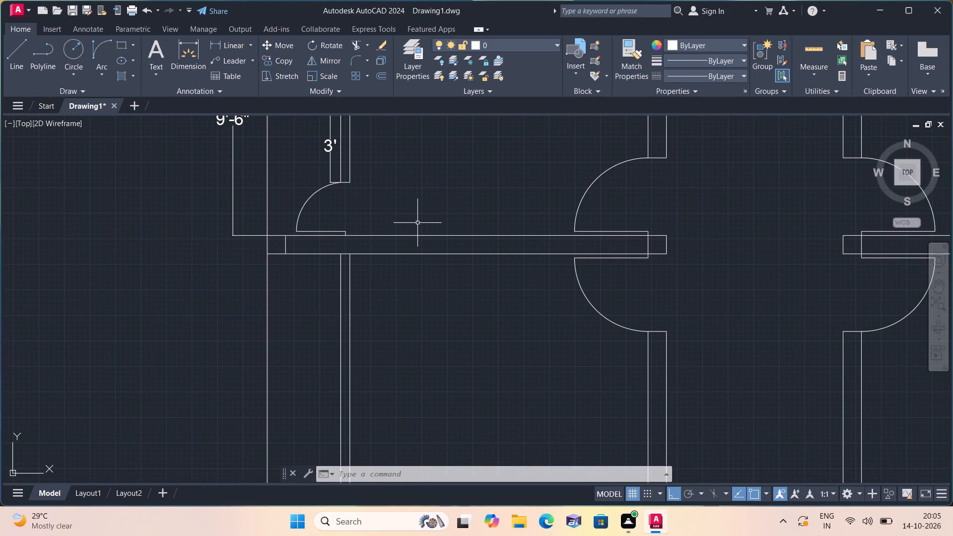
Draw a door leaf from the partition's east line at the west cross wall's south face: 2" south, and 2' west.
{"action": "middle_click_drag", "start_coordinate": [415, 268], "coordinate": [486, 183]}
{"action": "scroll", "coordinate": [464, 220], "scroll_direction": "up", "scroll_amount": 1}
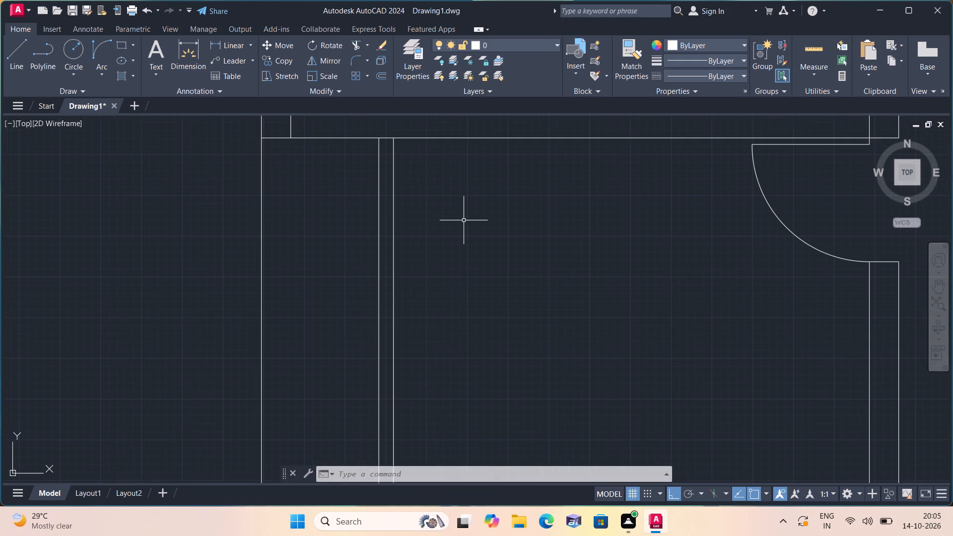
{"action": "scroll", "coordinate": [464, 220], "scroll_direction": "down", "scroll_amount": 1}
{"action": "key", "text": "l"}
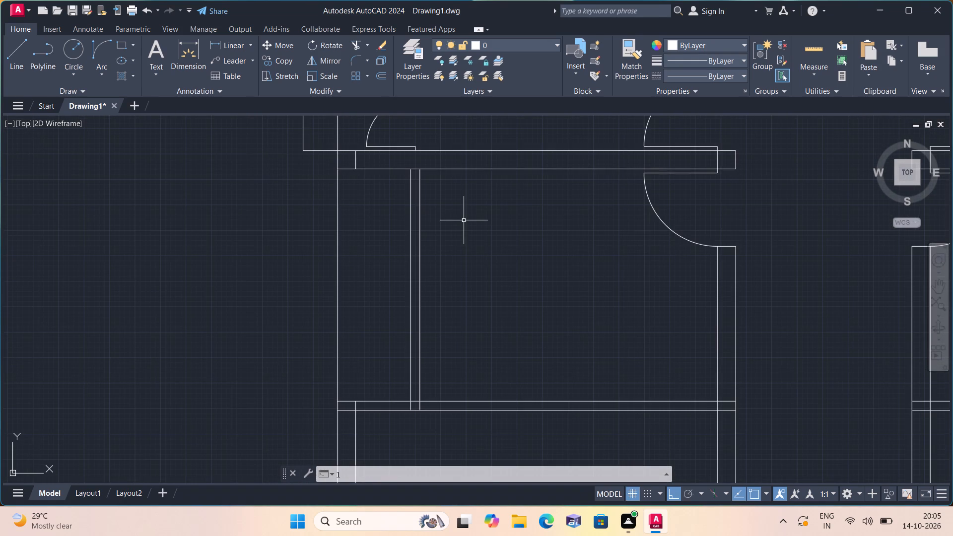
{"action": "key", "text": "space"}
{"action": "scroll", "coordinate": [410, 188], "scroll_direction": "up", "scroll_amount": 1}
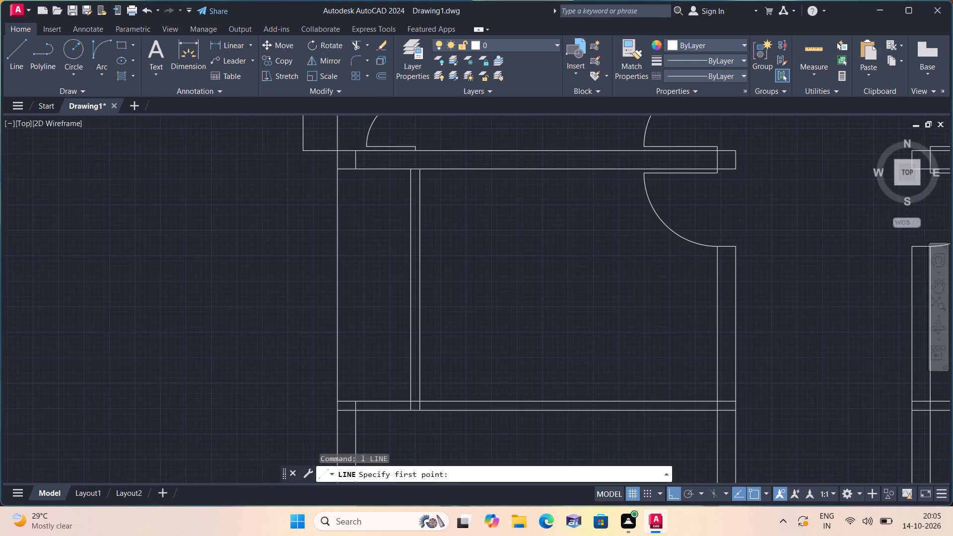
{"action": "left_click", "coordinate": [425, 160]}
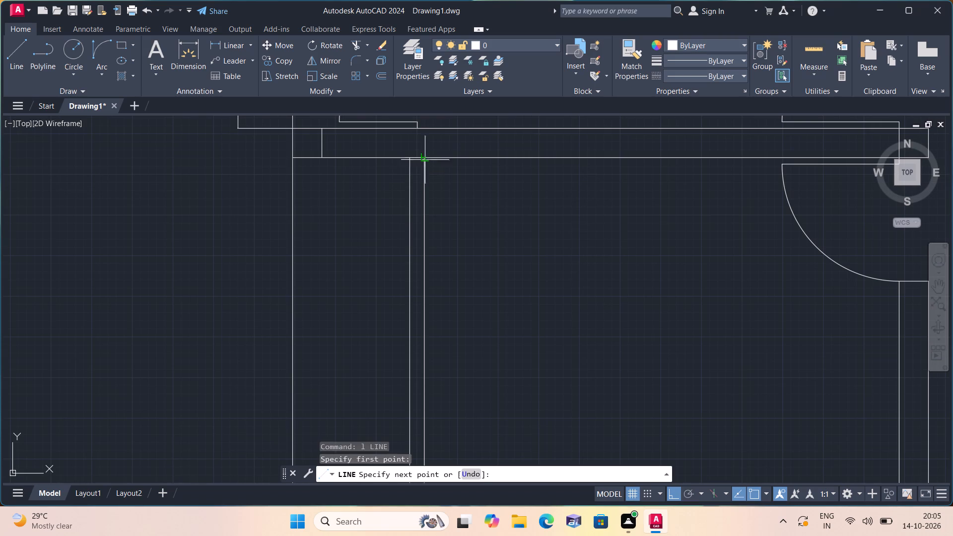
{"action": "key", "text": "2"}
{"action": "key", "text": "shift+quotedbl"}
{"action": "key", "text": "space"}
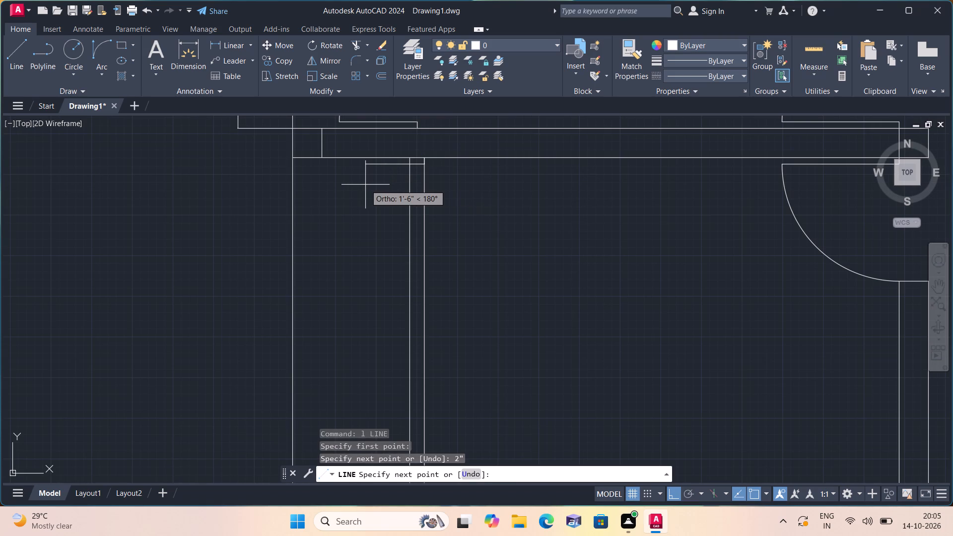
{"action": "type", "text": "2'"}
{"action": "key", "text": "space"}
{"action": "key", "text": "Escape"}
{"action": "scroll", "coordinate": [412, 181], "scroll_direction": "up", "scroll_amount": 1}
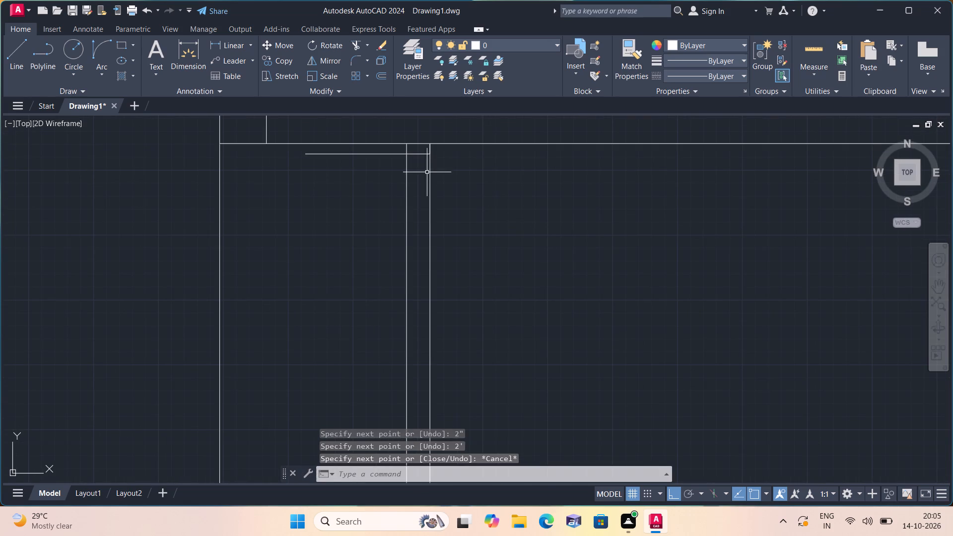
Draw a line 2' south from the leaf's hinge end and west across the partition to mark the door opening.
{"action": "type", "text": "l"}
{"action": "key", "text": "space"}
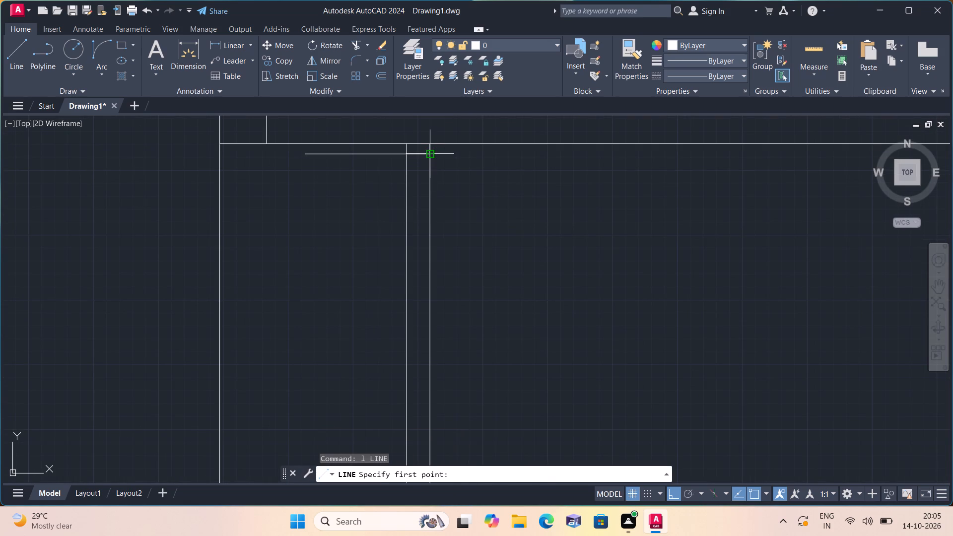
{"action": "left_click", "coordinate": [432, 154]}
{"action": "type", "text": "2'"}
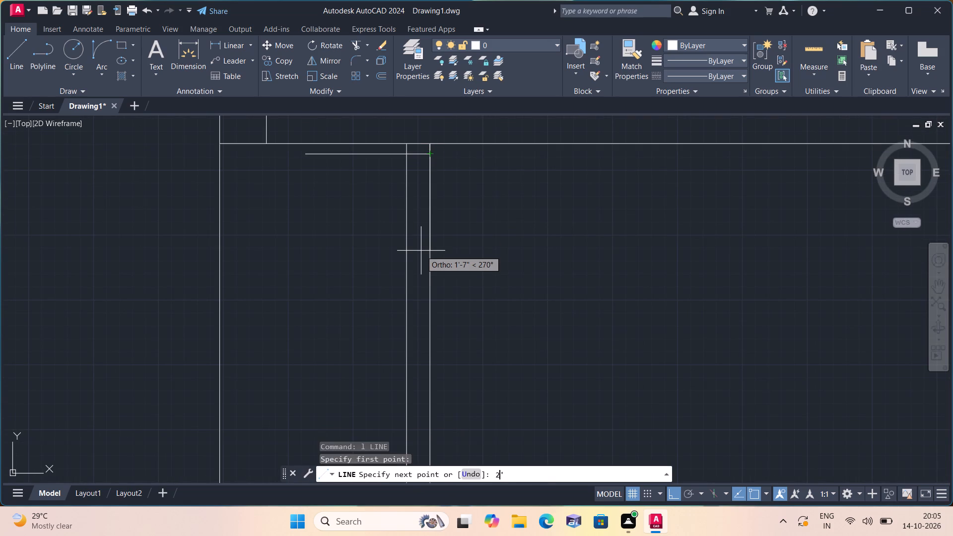
{"action": "key", "text": "space"}
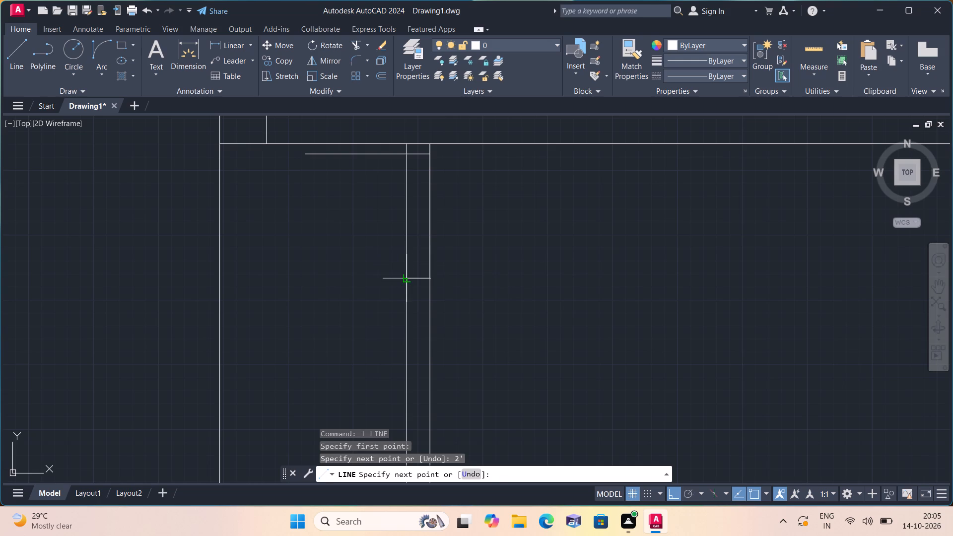
{"action": "left_click", "coordinate": [405, 278]}
{"action": "key", "text": "space"}
Trim both west partition lines between the door leaf and opening line, plus the west line's stub north of the leaf.
{"action": "type", "text": "trim"}
{"action": "key", "text": "space"}
{"action": "left_click_drag", "start_coordinate": [509, 245], "coordinate": [342, 222]}
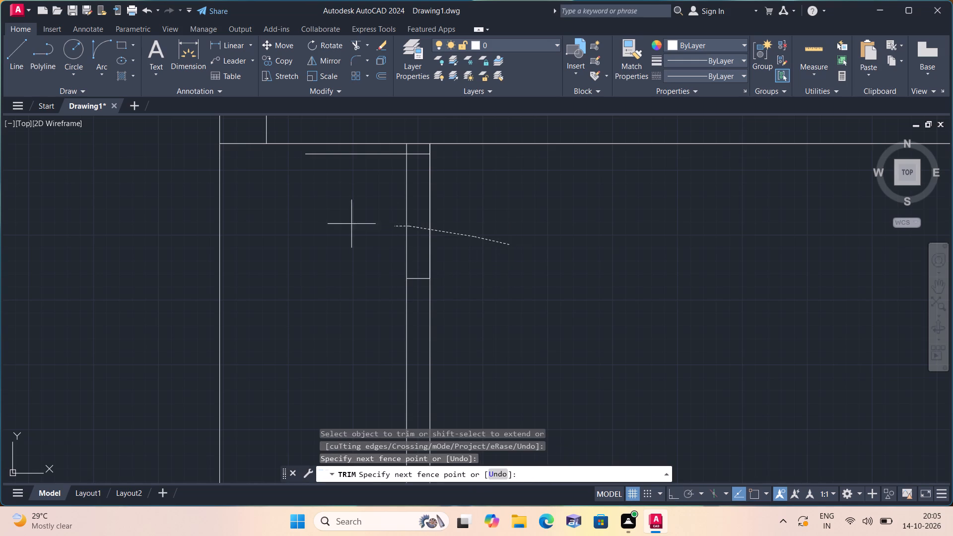
{"action": "scroll", "coordinate": [407, 147], "scroll_direction": "up", "scroll_amount": 1}
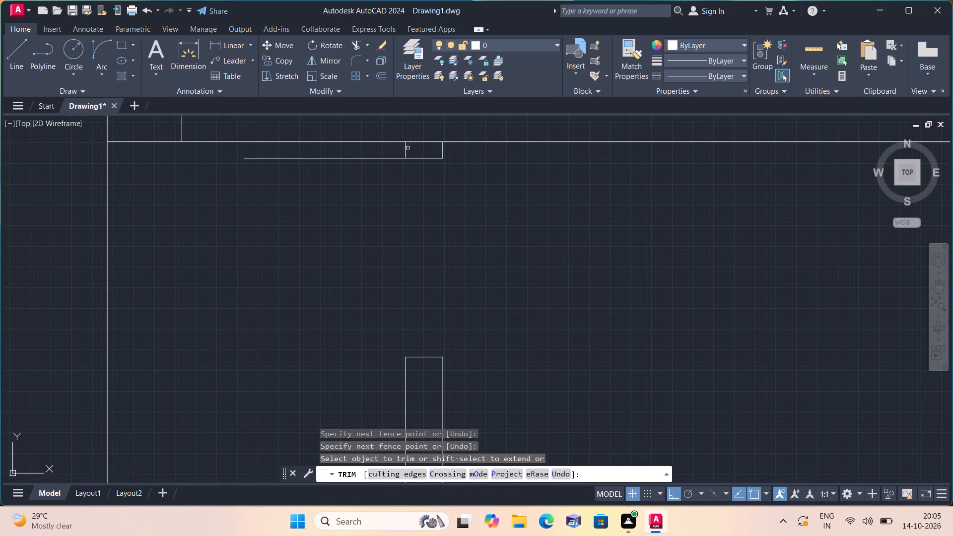
{"action": "left_click", "coordinate": [408, 148]}
{"action": "left_click", "coordinate": [399, 150]}
{"action": "key", "text": "Escape"}
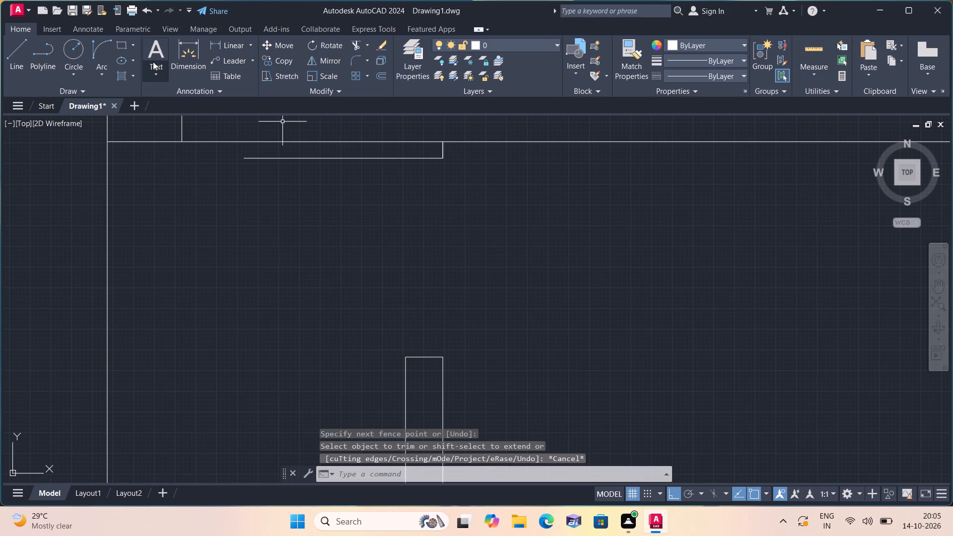
Draw the door's swing arc with Start, End, Direction from the leaf's west end to the opening's west corner, tangent southward.
{"action": "left_click", "coordinate": [102, 76]}
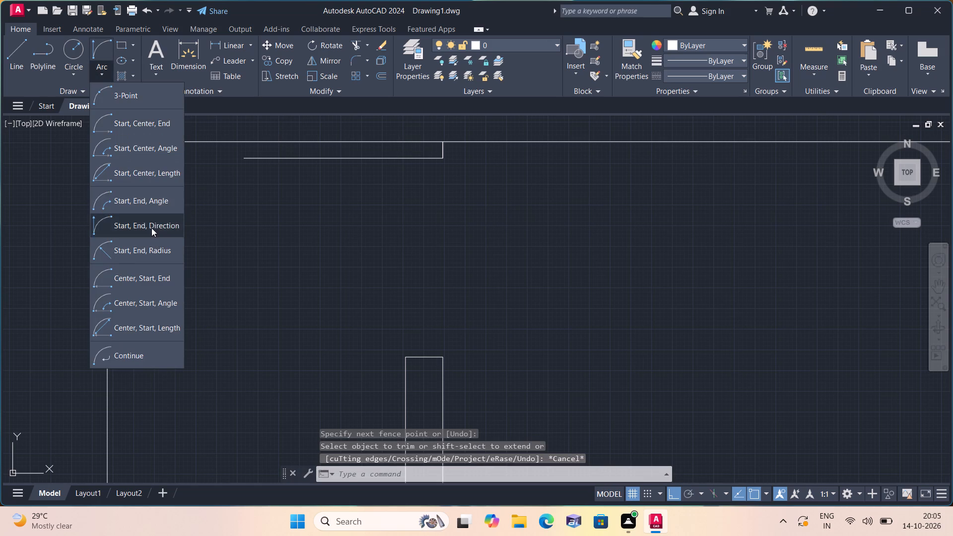
{"action": "left_click", "coordinate": [150, 224]}
{"action": "left_click", "coordinate": [241, 159]}
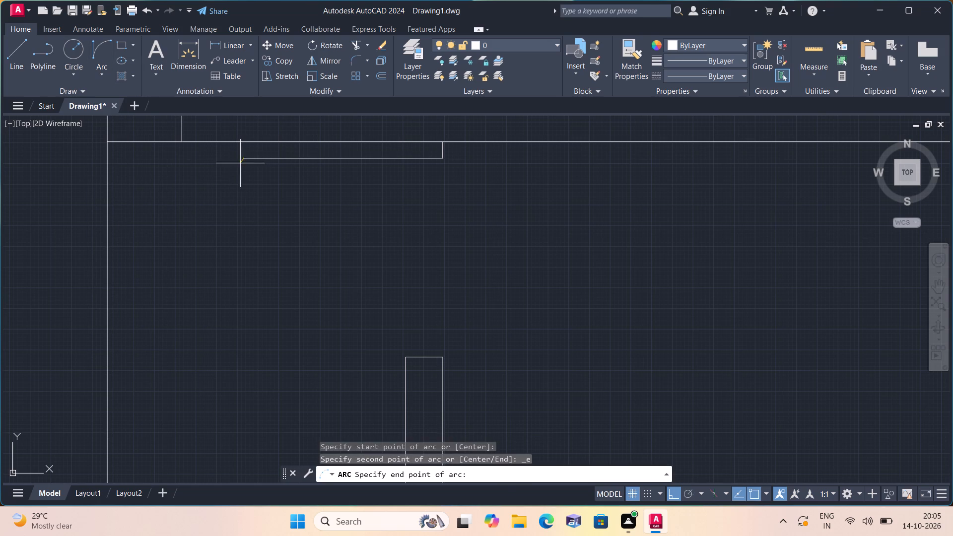
{"action": "left_click", "coordinate": [406, 357]}
{"action": "left_click", "coordinate": [295, 356]}
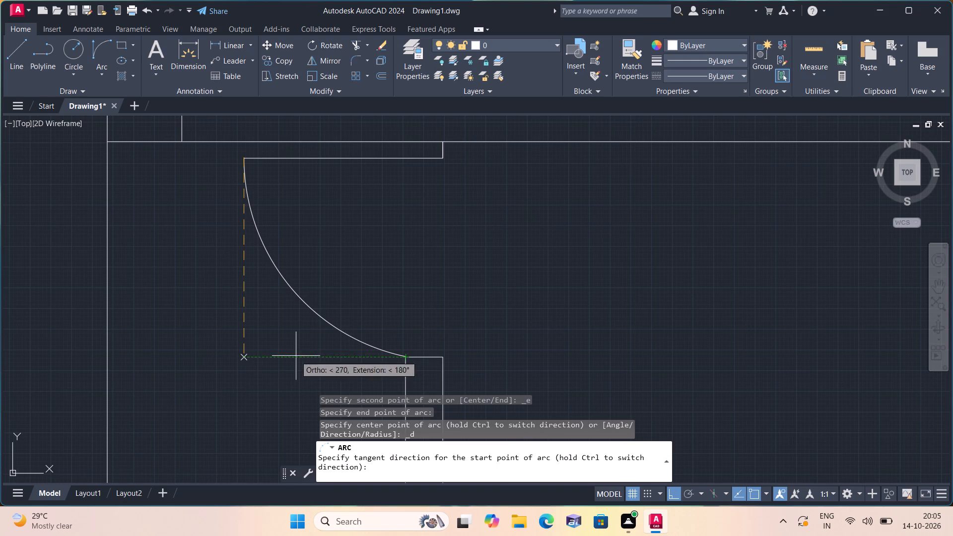
Offset the east outer wall line 3' inward to start the matching partition in the east room south of the cross wall.
{"action": "scroll", "coordinate": [295, 356], "scroll_direction": "down", "scroll_amount": 4}
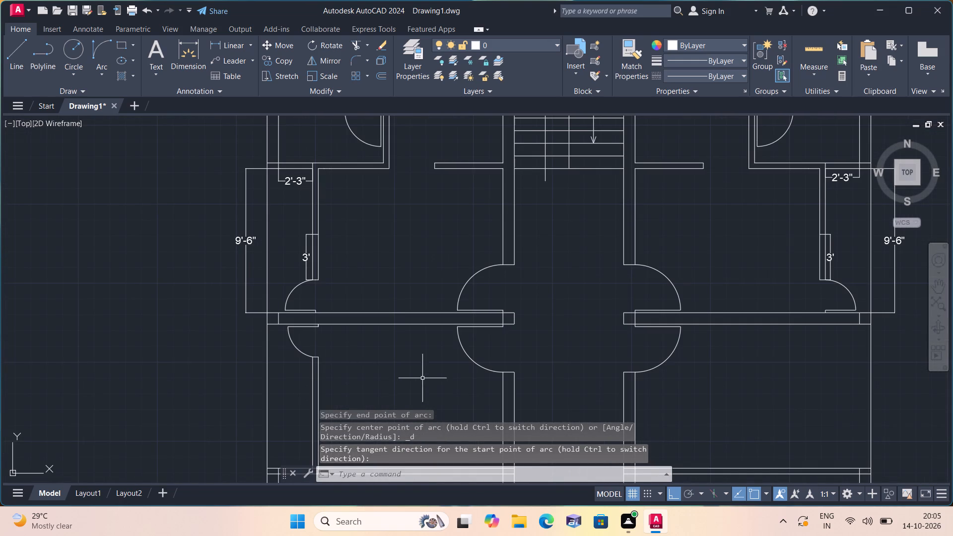
{"action": "middle_click_drag", "start_coordinate": [420, 358], "coordinate": [417, 300]}
{"action": "scroll", "coordinate": [420, 293], "scroll_direction": "down", "scroll_amount": 2}
{"action": "scroll", "coordinate": [420, 293], "scroll_direction": "up", "scroll_amount": 1}
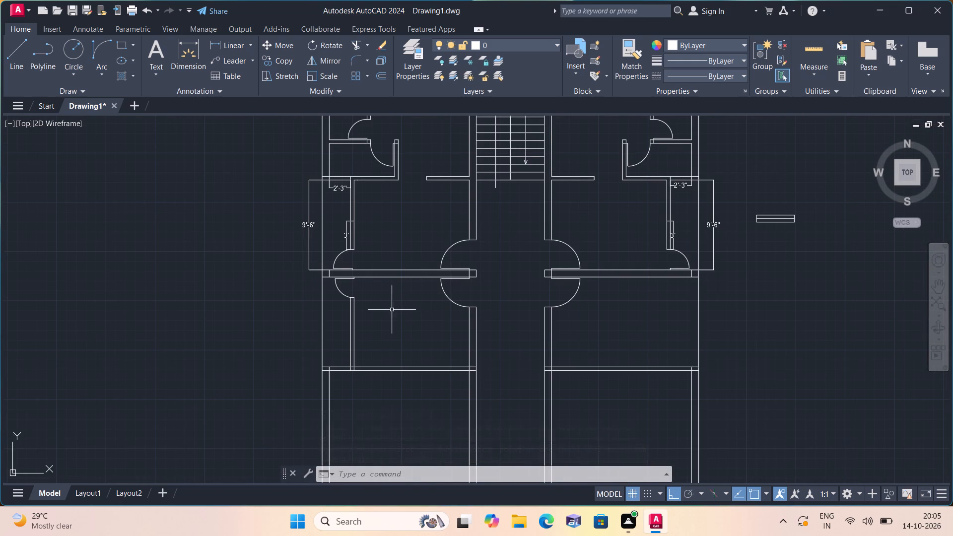
{"action": "middle_click_drag", "start_coordinate": [390, 309], "coordinate": [413, 303]}
{"action": "scroll", "coordinate": [413, 302], "scroll_direction": "up", "scroll_amount": 1}
{"action": "middle_click_drag", "start_coordinate": [413, 302], "coordinate": [367, 263]}
{"action": "scroll", "coordinate": [367, 262], "scroll_direction": "down", "scroll_amount": 1}
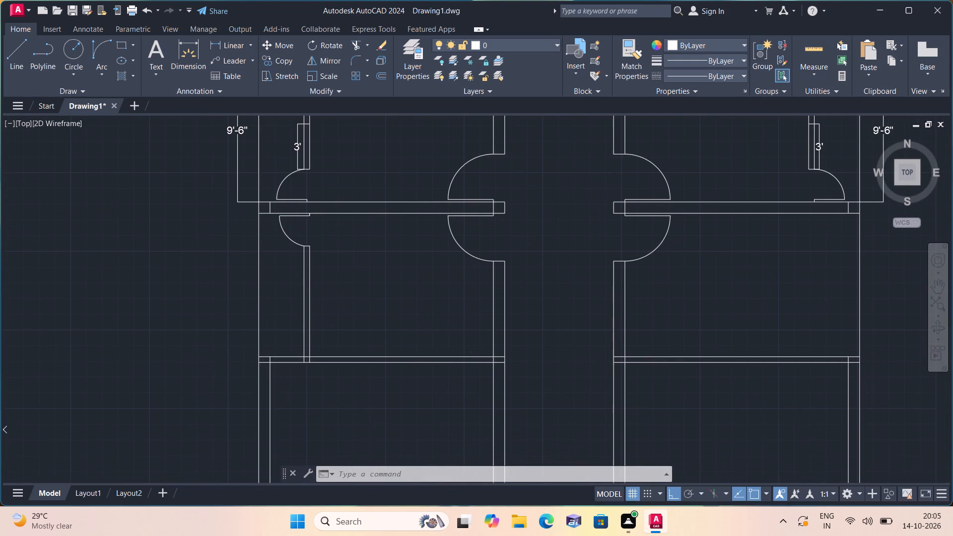
{"action": "type", "text": "off"}
{"action": "key", "text": "space"}
{"action": "type", "text": "3'"}
{"action": "key", "text": "space"}
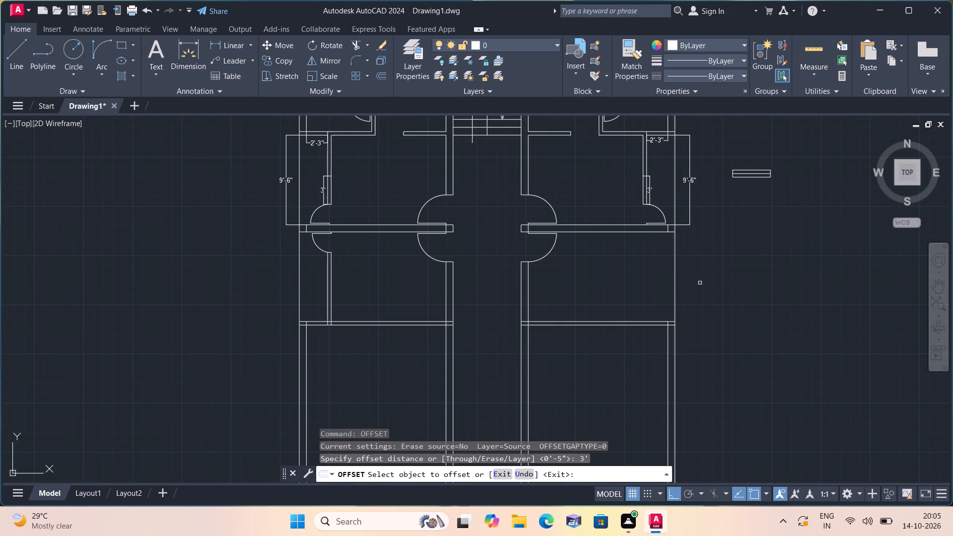
{"action": "left_click", "coordinate": [675, 276]}
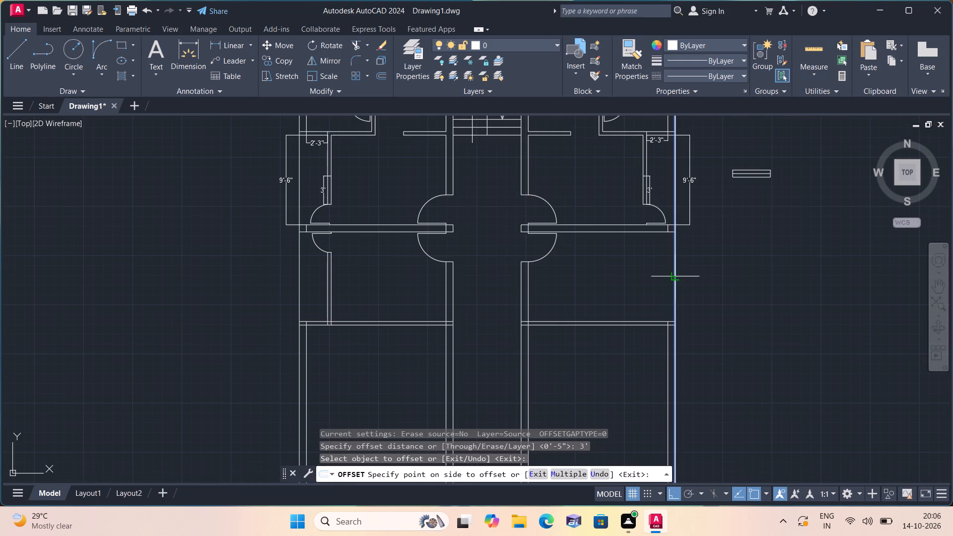
{"action": "left_click", "coordinate": [599, 293]}
{"action": "key", "text": "space"}
Trim the offset line above the cross wall and below the room's south wall, and erase its leftover piece to the north.
{"action": "type", "text": "trim"}
{"action": "key", "text": "space"}
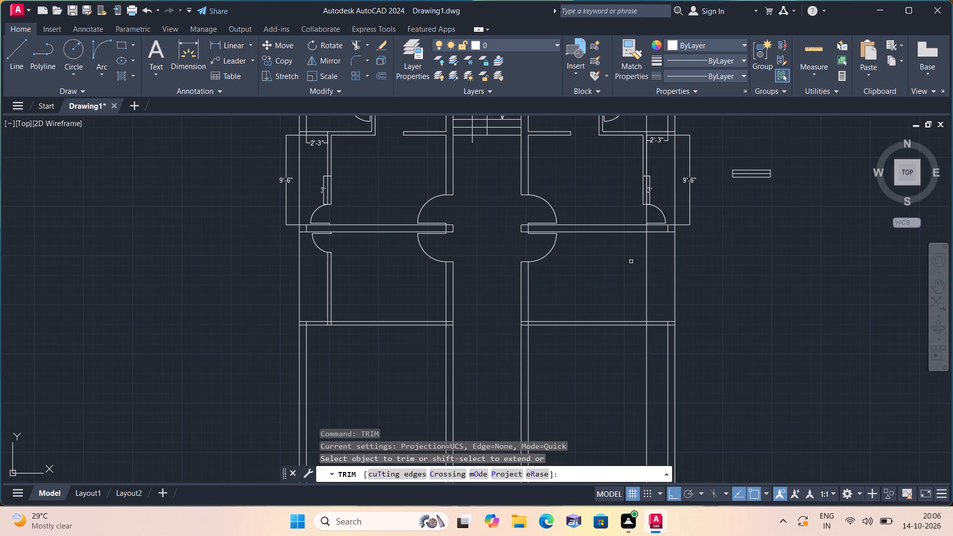
{"action": "scroll", "coordinate": [640, 224], "scroll_direction": "up", "scroll_amount": 1}
{"action": "left_click", "coordinate": [649, 210]}
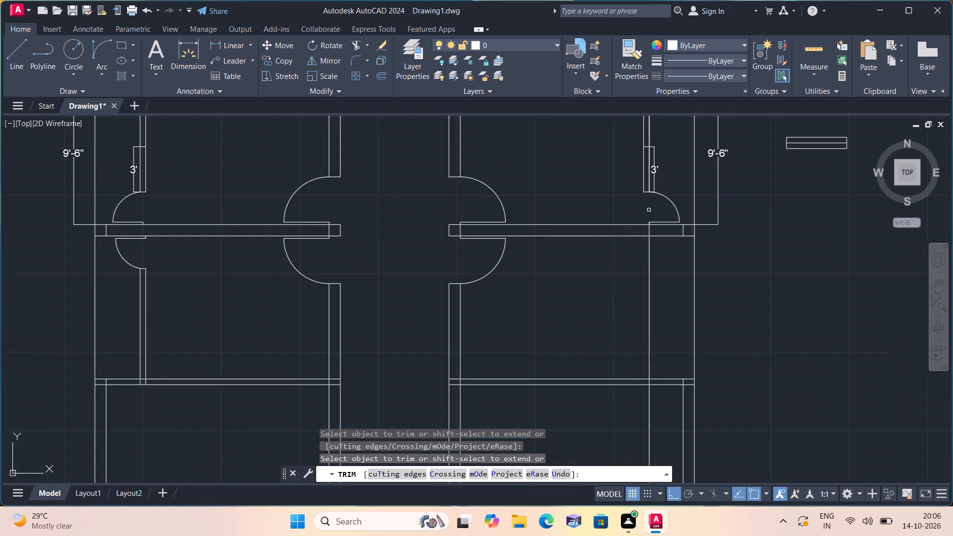
{"action": "left_click", "coordinate": [650, 401]}
{"action": "key", "text": "space"}
{"action": "scroll", "coordinate": [649, 402], "scroll_direction": "down", "scroll_amount": 2}
{"action": "scroll", "coordinate": [652, 321], "scroll_direction": "up", "scroll_amount": 2}
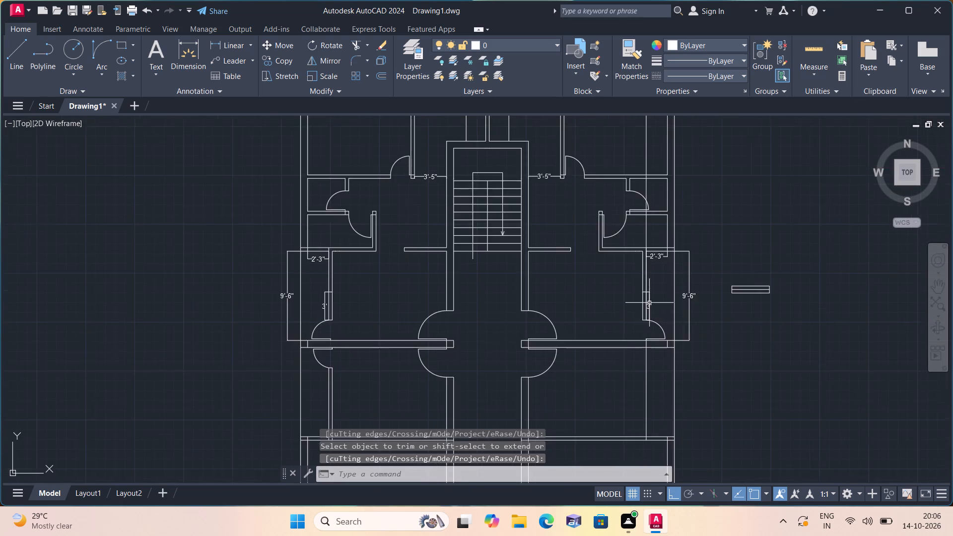
{"action": "left_click", "coordinate": [644, 202]}
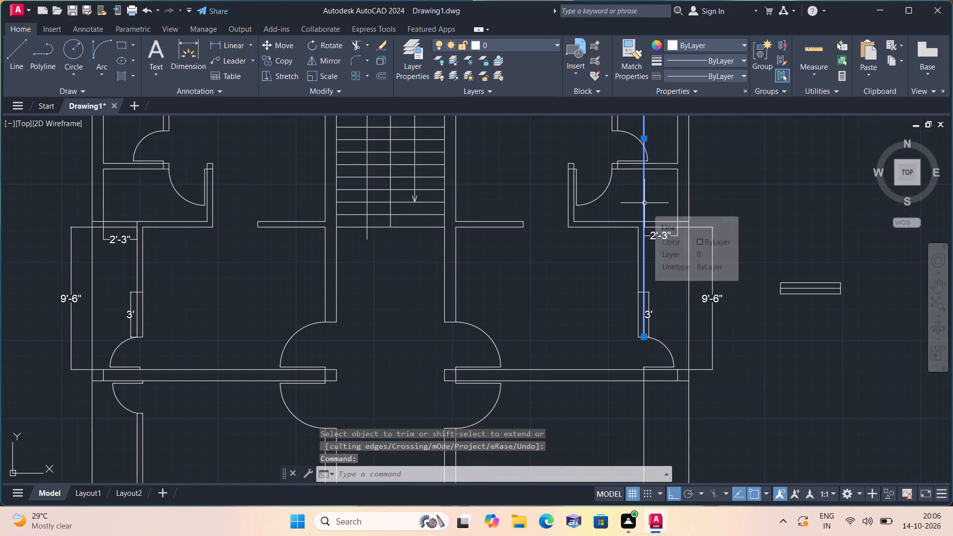
{"action": "key", "text": "Delete"}
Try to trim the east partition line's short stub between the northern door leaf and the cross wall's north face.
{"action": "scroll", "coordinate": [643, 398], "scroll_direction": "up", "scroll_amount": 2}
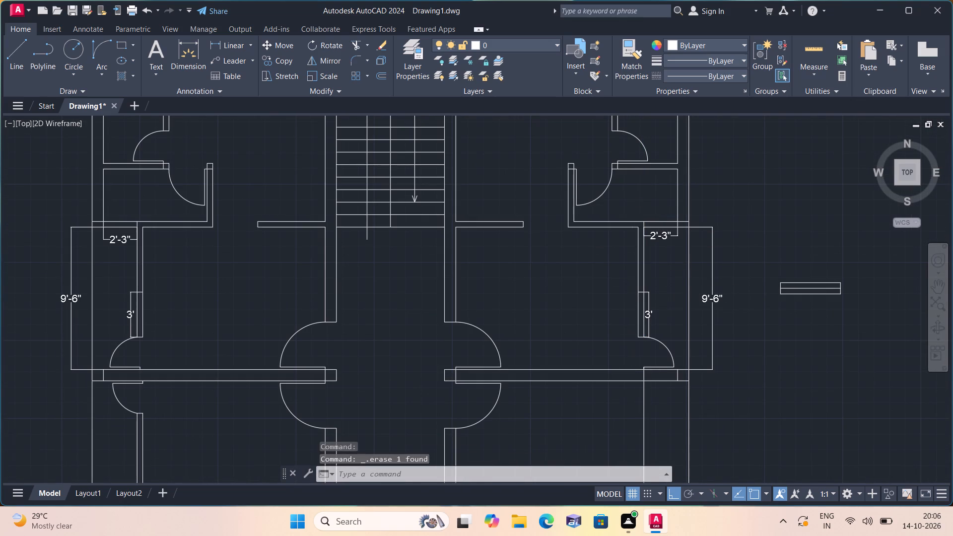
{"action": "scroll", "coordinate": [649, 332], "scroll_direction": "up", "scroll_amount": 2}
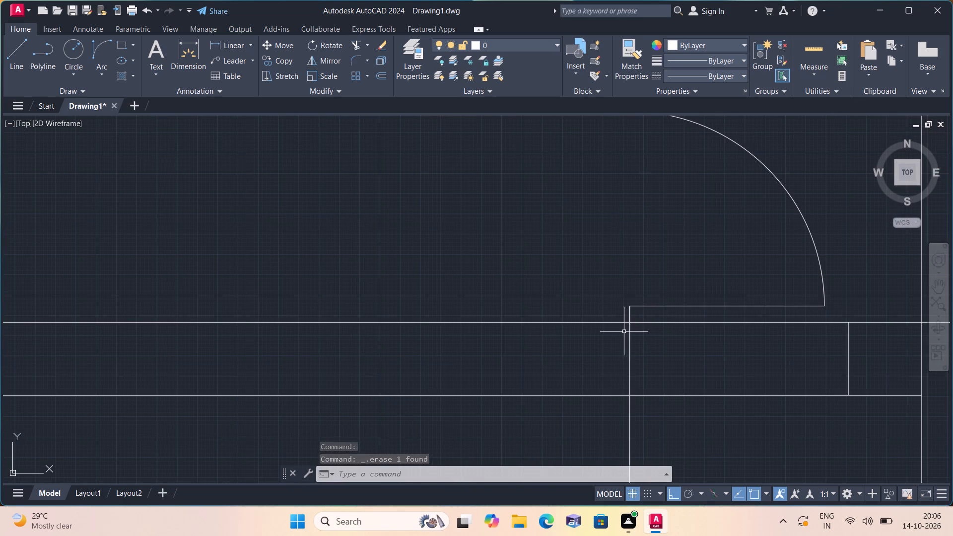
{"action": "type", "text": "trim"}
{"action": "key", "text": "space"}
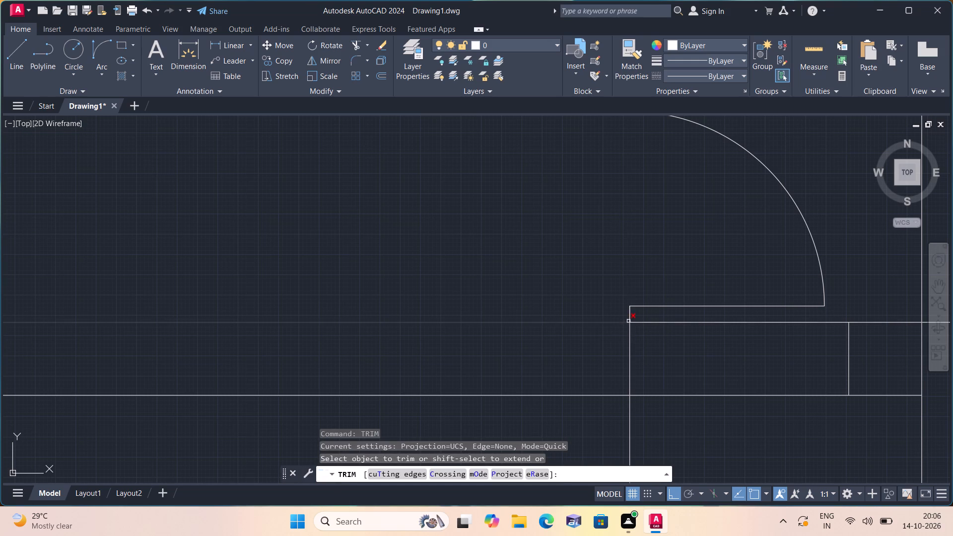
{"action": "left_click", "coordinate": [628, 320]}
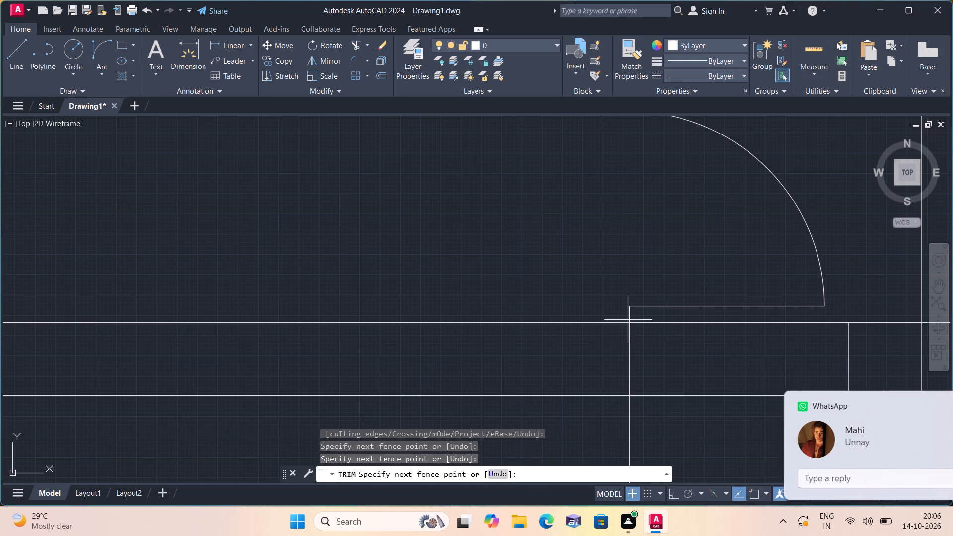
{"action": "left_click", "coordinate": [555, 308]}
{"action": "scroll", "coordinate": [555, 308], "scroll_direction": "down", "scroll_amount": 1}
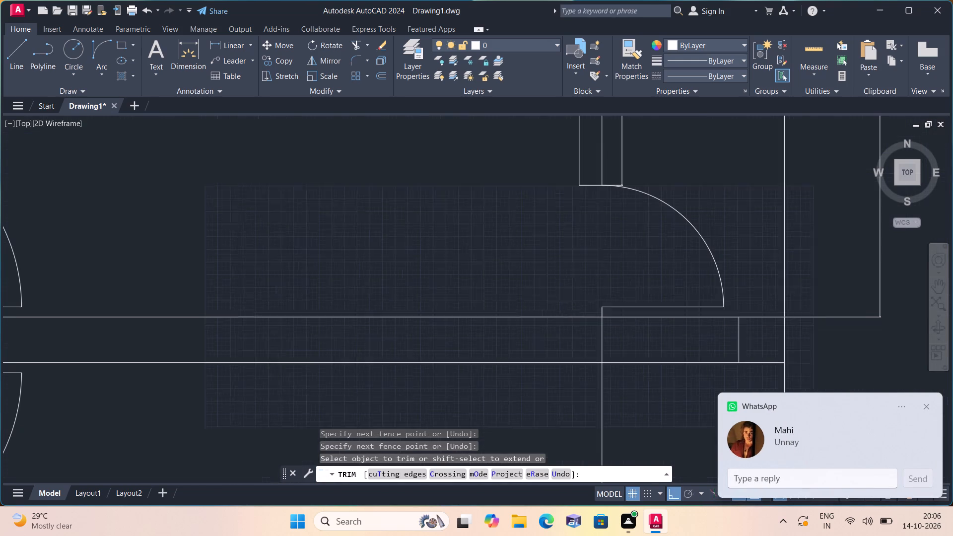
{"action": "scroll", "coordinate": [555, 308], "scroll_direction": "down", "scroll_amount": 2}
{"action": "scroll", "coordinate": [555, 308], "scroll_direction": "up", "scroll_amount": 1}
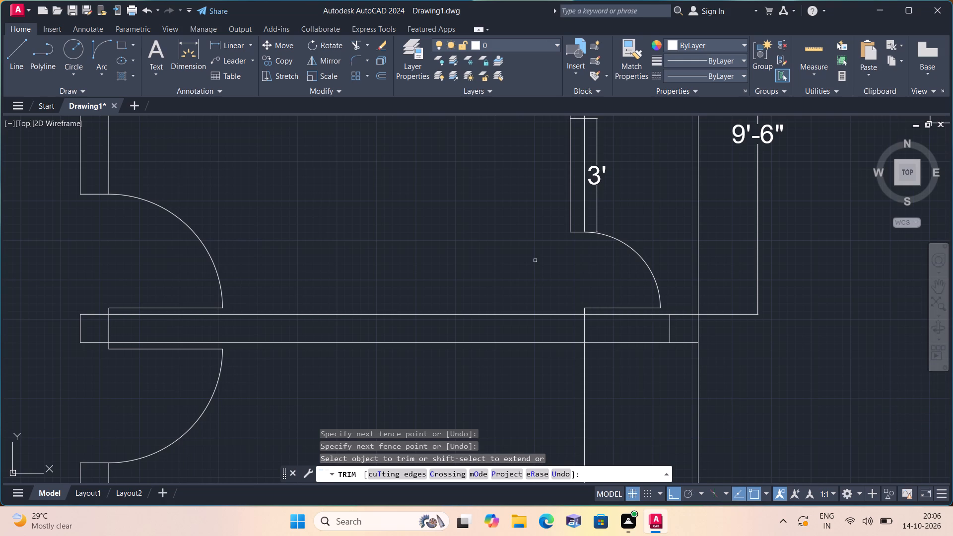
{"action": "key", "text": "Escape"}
Offset the east partition line 4.5" west to give the partition its thickness.
{"action": "scroll", "coordinate": [517, 254], "scroll_direction": "down", "scroll_amount": 1}
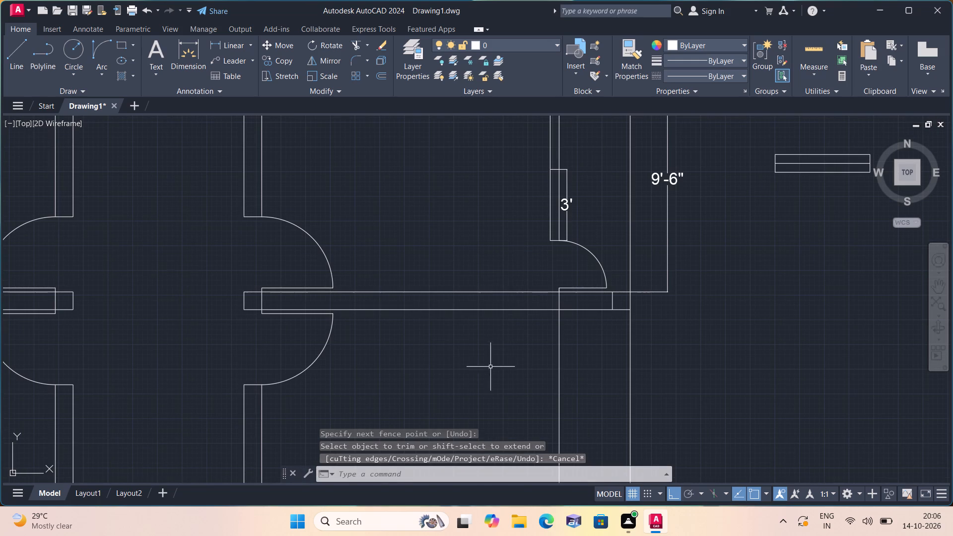
{"action": "middle_click_drag", "start_coordinate": [488, 376], "coordinate": [614, 320]}
{"action": "scroll", "coordinate": [614, 320], "scroll_direction": "down", "scroll_amount": 1}
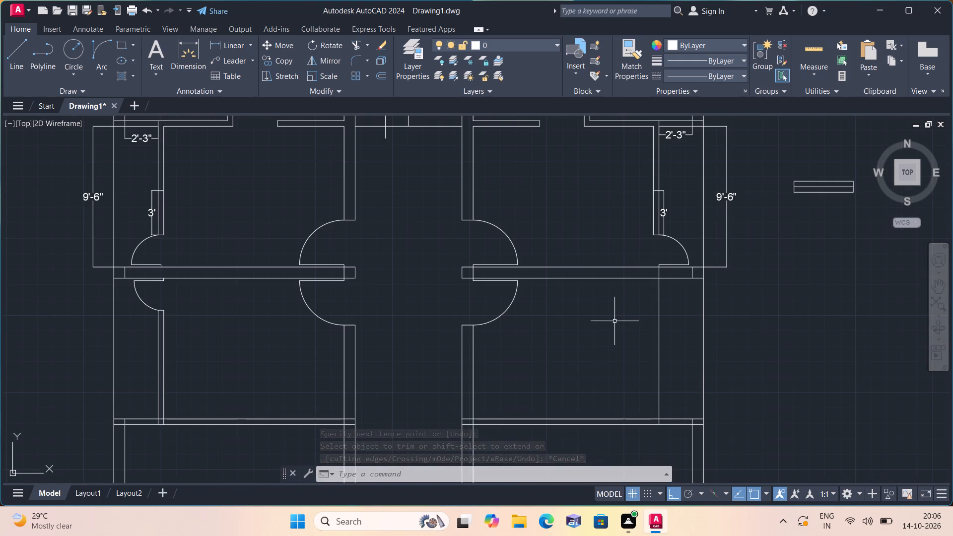
{"action": "middle_click_drag", "start_coordinate": [606, 327], "coordinate": [566, 306]}
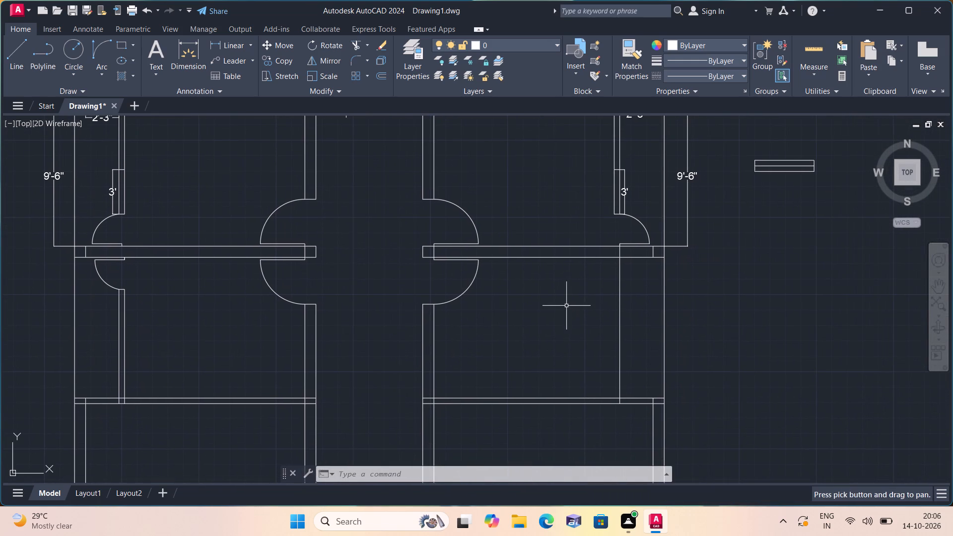
{"action": "type", "text": "off"}
{"action": "key", "text": "space"}
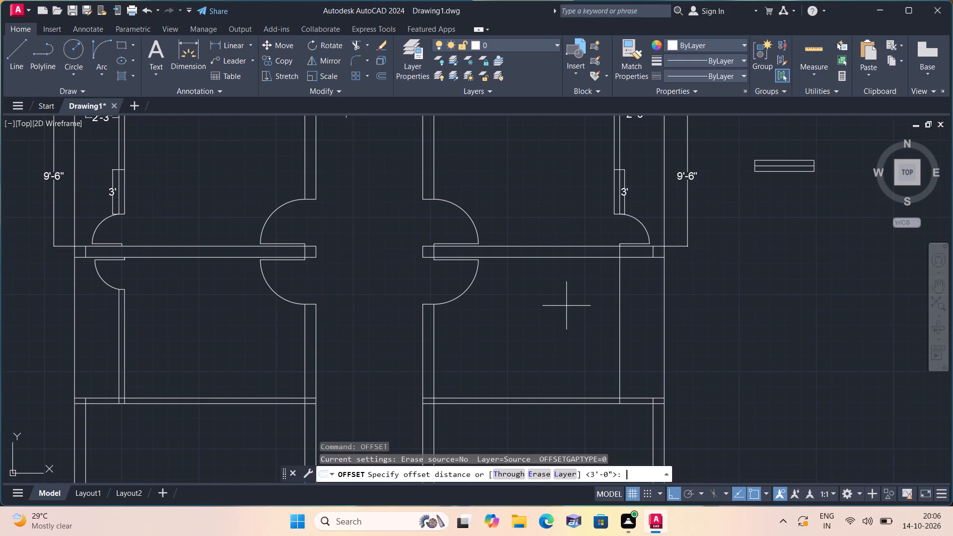
{"action": "type", "text": "4.5"}
{"action": "key", "text": "shift+quotedbl"}
{"action": "key", "text": "space"}
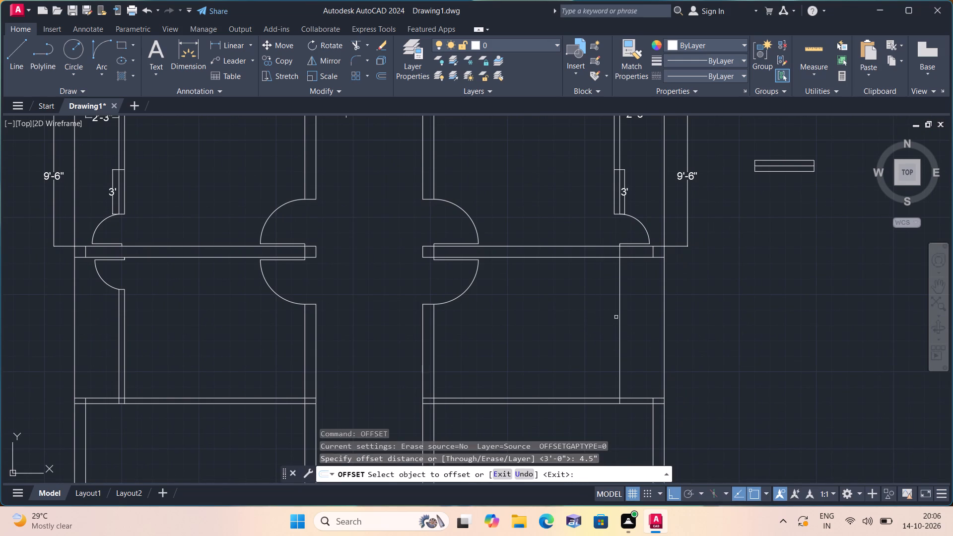
{"action": "left_click", "coordinate": [621, 320]}
{"action": "left_click", "coordinate": [571, 323]}
{"action": "key", "text": "space"}
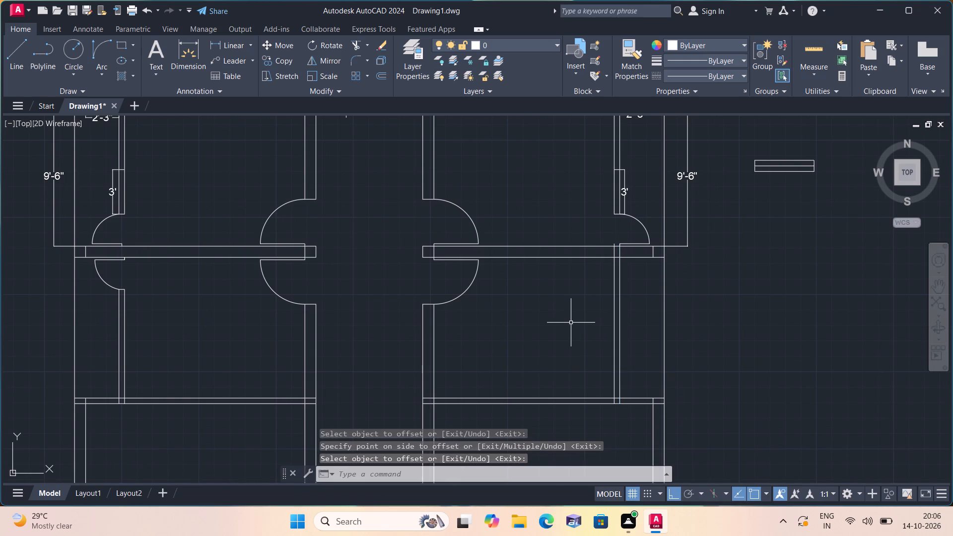
Draw a door leaf from the east partition's west line at the cross wall's south face: 2" south, and 2' east.
{"action": "type", "text": "l"}
{"action": "key", "text": "space"}
{"action": "scroll", "coordinate": [603, 282], "scroll_direction": "up", "scroll_amount": 1}
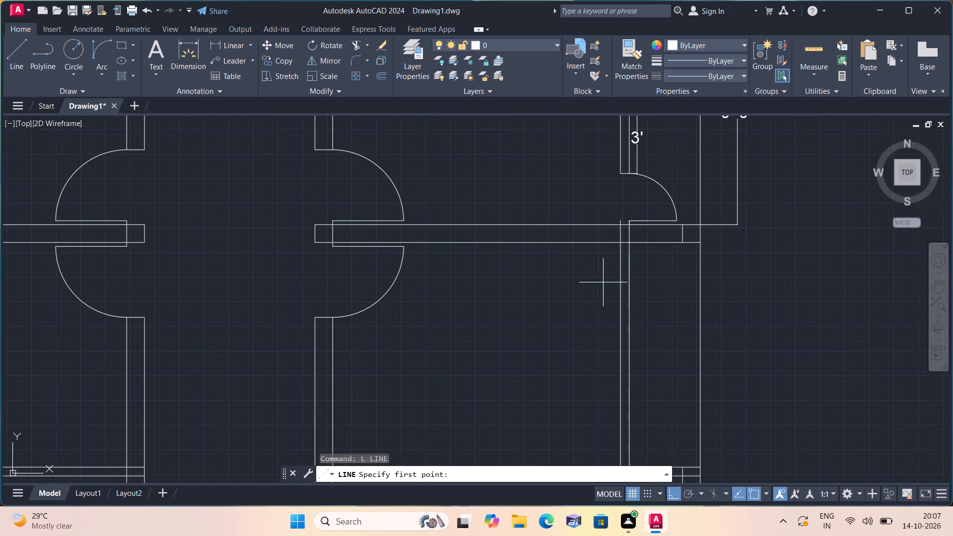
{"action": "left_click", "coordinate": [620, 245]}
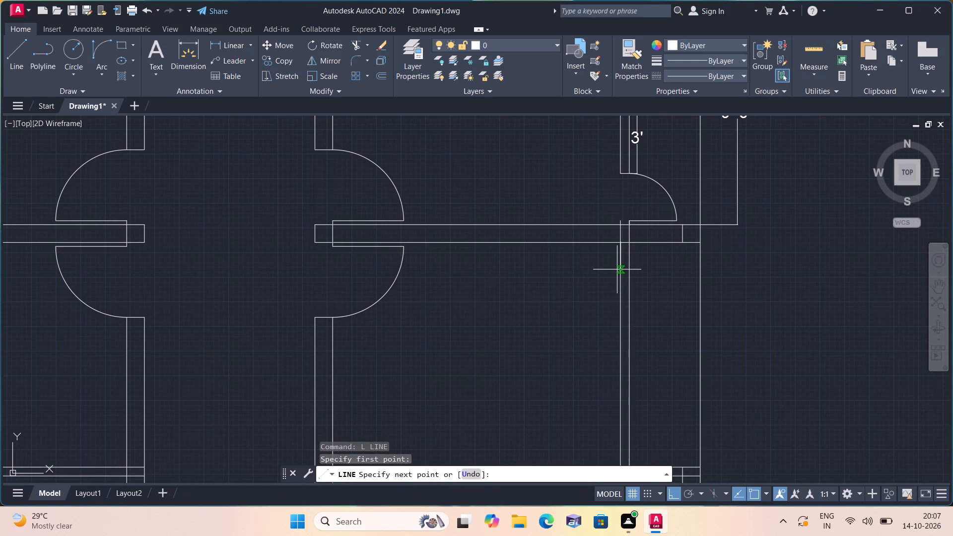
{"action": "type", "text": "2\""}
{"action": "key", "text": "space"}
{"action": "type", "text": "2'"}
{"action": "key", "text": "space"}
{"action": "key", "text": "Escape"}
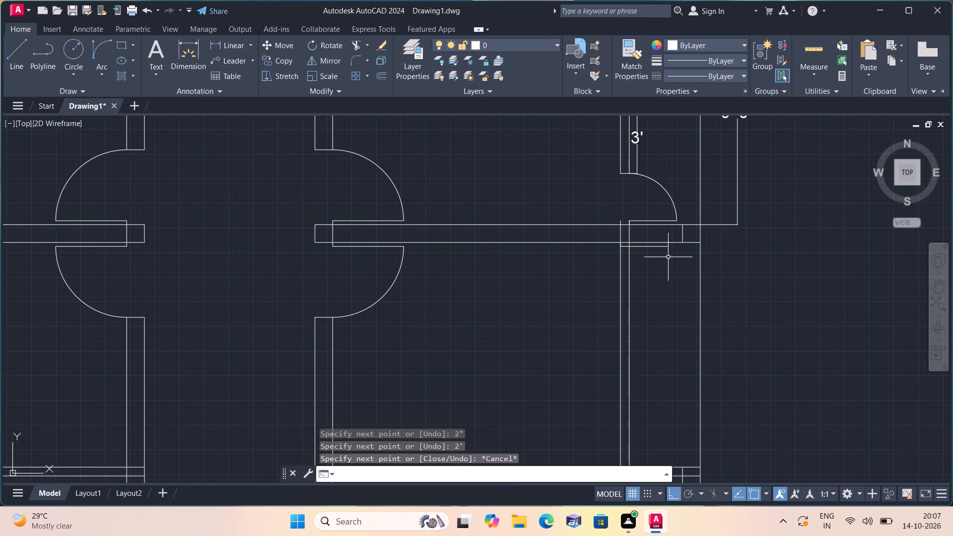
Erase the 2" vertical line at the hinge end of the new east door leaf.
{"action": "scroll", "coordinate": [624, 239], "scroll_direction": "up", "scroll_amount": 4}
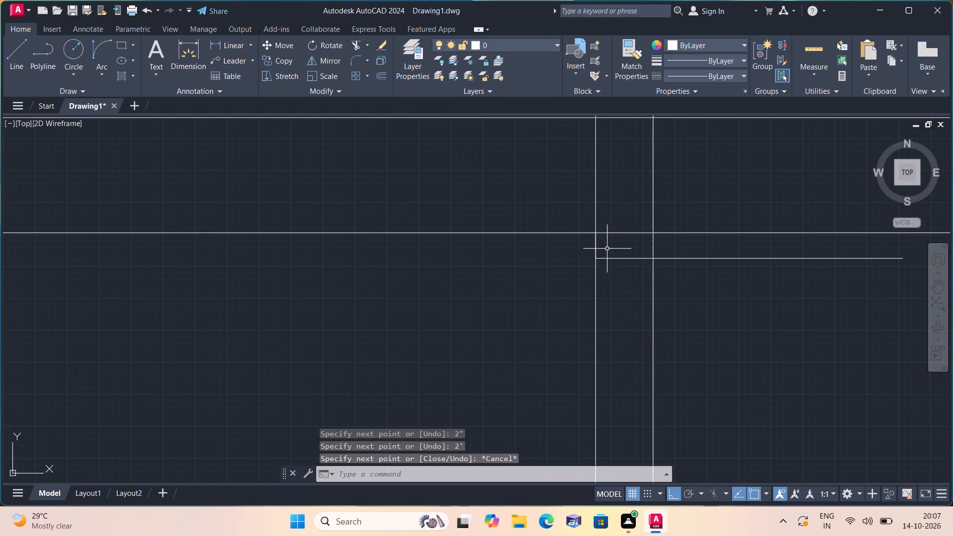
{"action": "left_click", "coordinate": [596, 246]}
{"action": "scroll", "coordinate": [628, 266], "scroll_direction": "down", "scroll_amount": 2}
{"action": "key", "text": "Delete"}
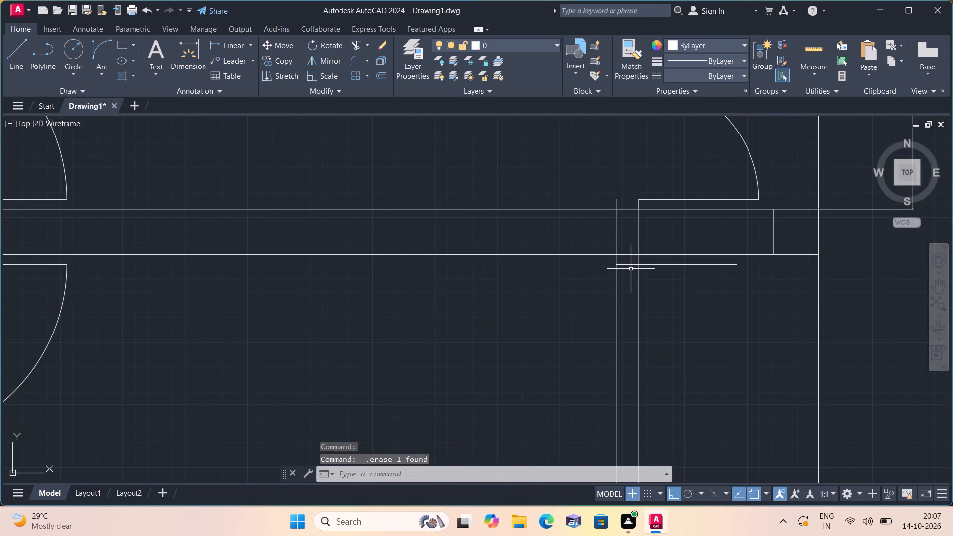
Trim the east partition lines inside the cross wall, the stub north of it, and the east line's stub above the southern door leaf.
{"action": "type", "text": "trim"}
{"action": "key", "text": "space"}
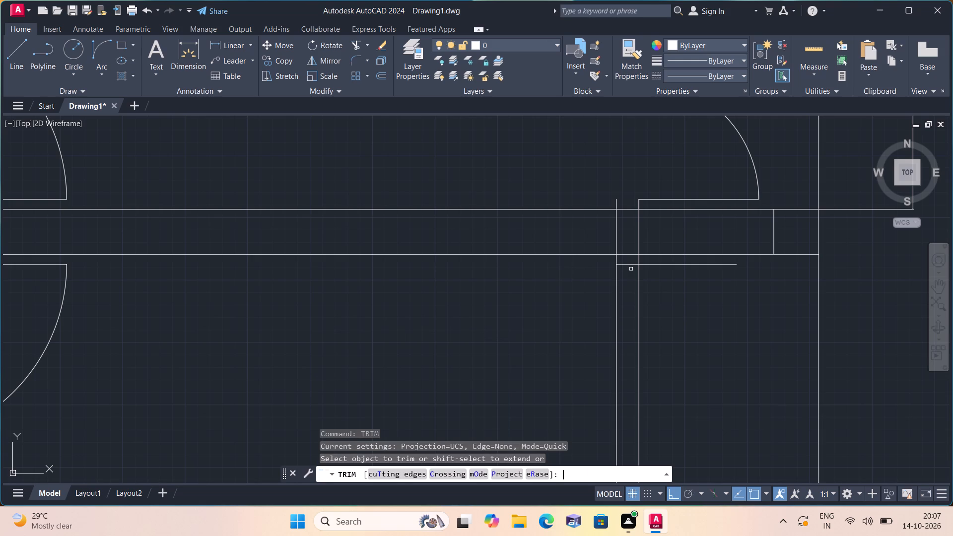
{"action": "scroll", "coordinate": [631, 269], "scroll_direction": "down", "scroll_amount": 2}
{"action": "scroll", "coordinate": [629, 264], "scroll_direction": "up", "scroll_amount": 1}
{"action": "scroll", "coordinate": [629, 264], "scroll_direction": "down", "scroll_amount": 2}
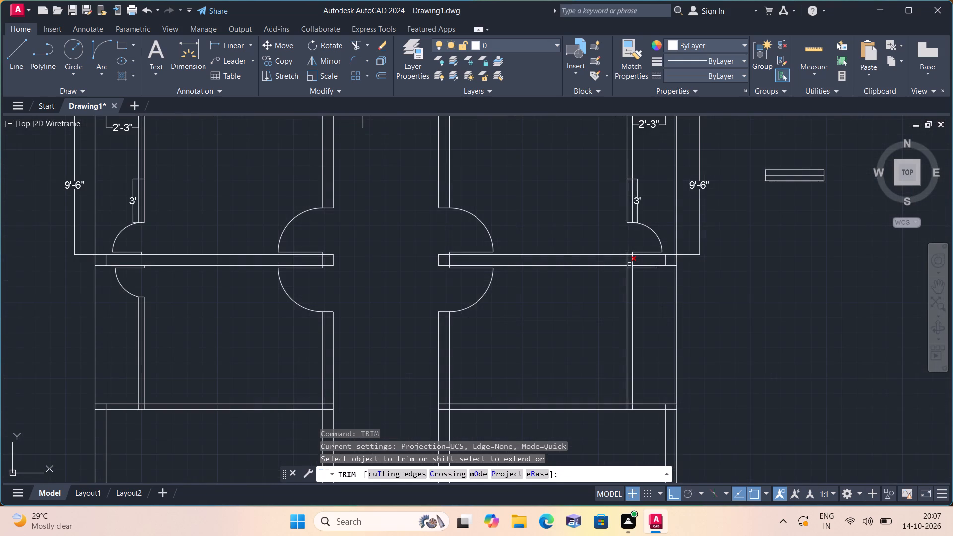
{"action": "scroll", "coordinate": [629, 263], "scroll_direction": "up", "scroll_amount": 2}
{"action": "left_click", "coordinate": [650, 257]}
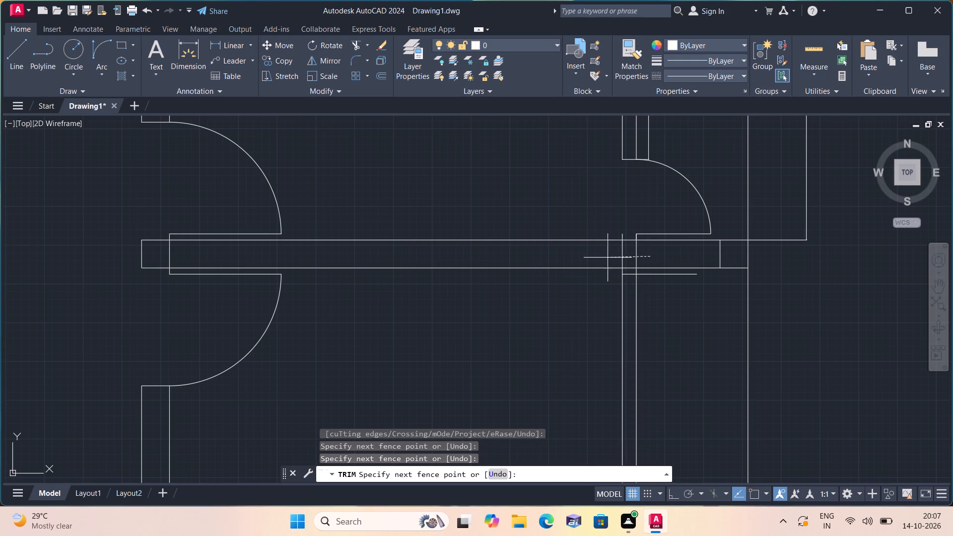
{"action": "left_click", "coordinate": [583, 255]}
{"action": "scroll", "coordinate": [633, 243], "scroll_direction": "up", "scroll_amount": 1}
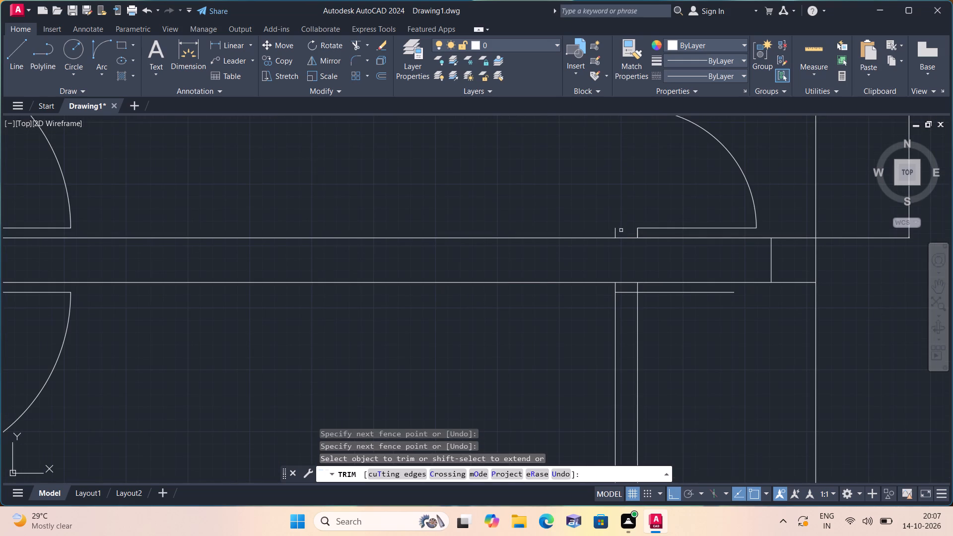
{"action": "left_click", "coordinate": [616, 230]}
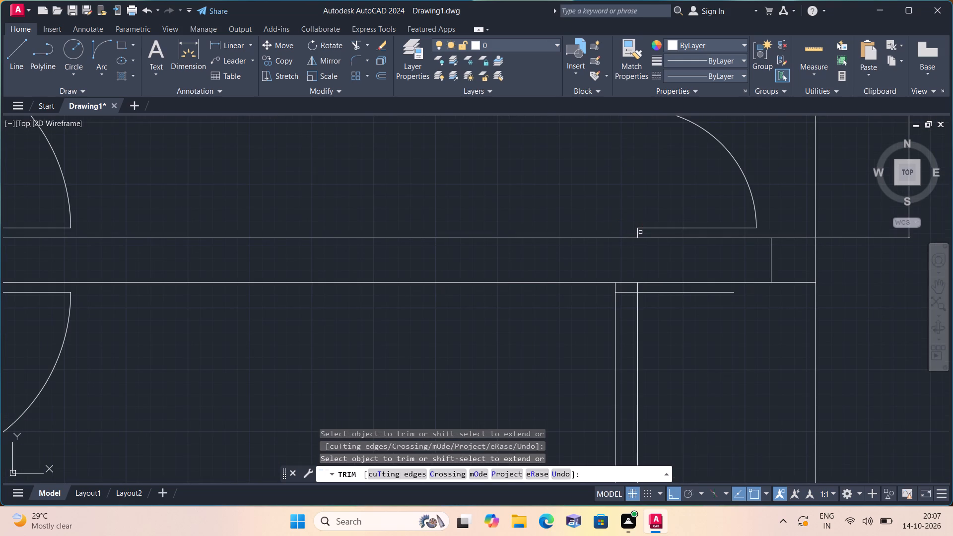
{"action": "left_click", "coordinate": [638, 234]}
{"action": "left_click", "coordinate": [641, 287]}
{"action": "left_click", "coordinate": [627, 288]}
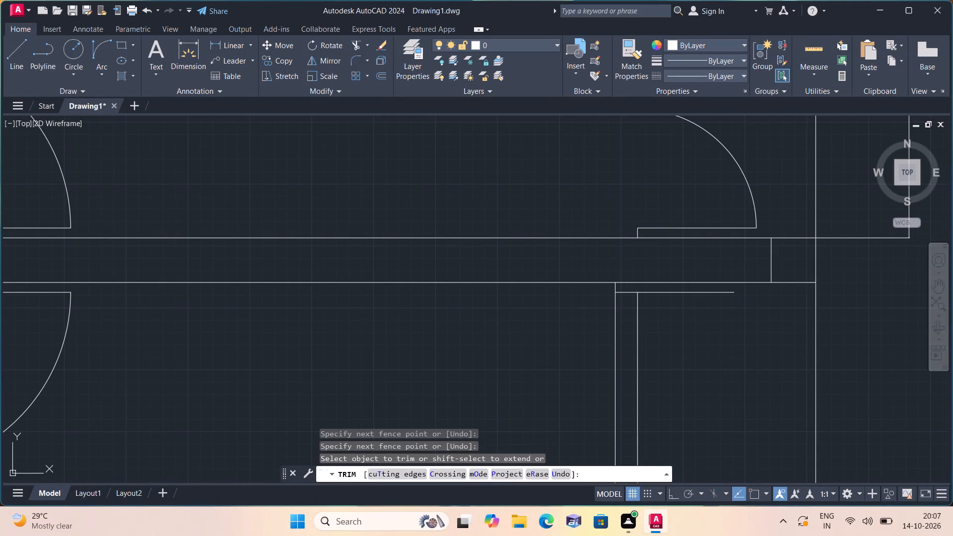
{"action": "scroll", "coordinate": [627, 288], "scroll_direction": "down", "scroll_amount": 1}
{"action": "key", "text": "Escape"}
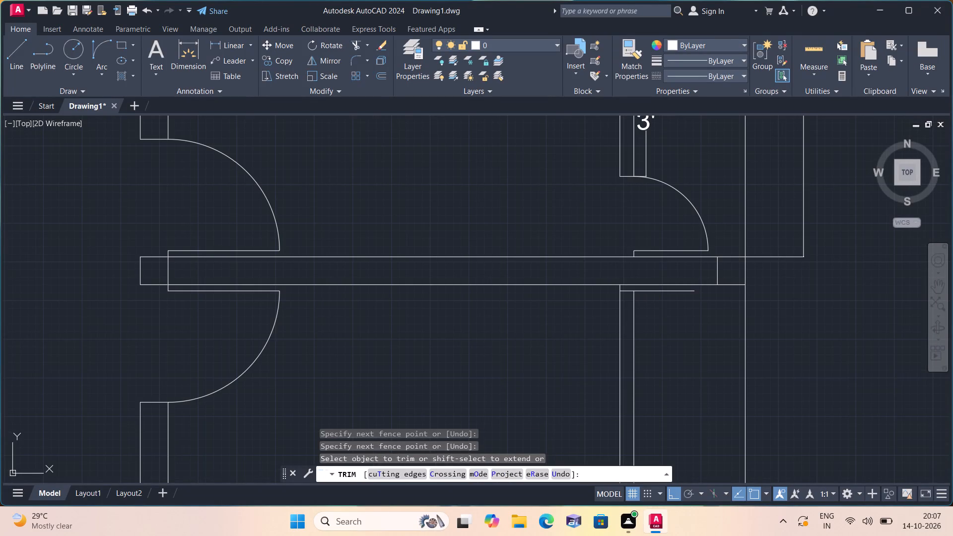
Draw a line 2' south from the door leaf along the east partition's east line, and across to its west line as a jamb.
{"action": "middle_click_drag", "start_coordinate": [665, 317], "coordinate": [663, 293]}
{"action": "key", "text": "l"}
{"action": "key", "text": "space"}
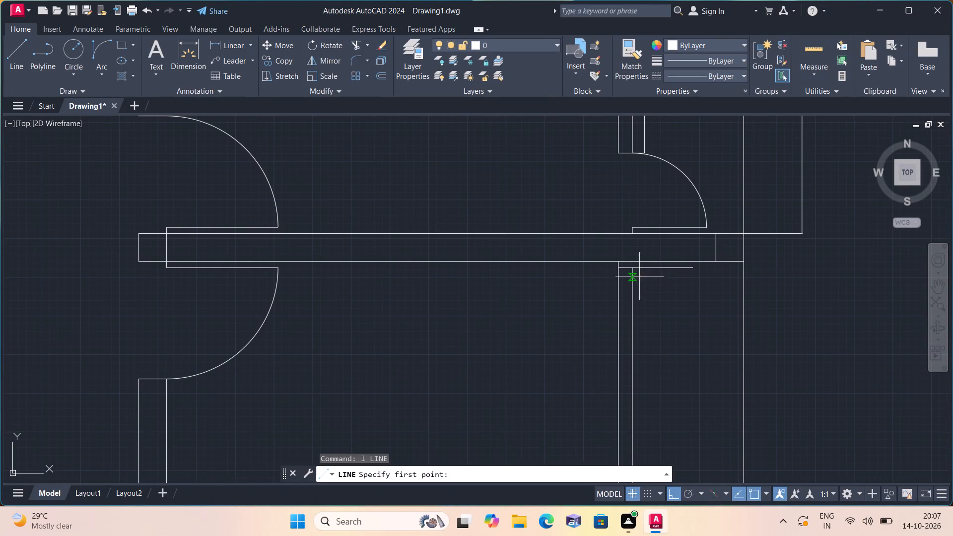
{"action": "left_click", "coordinate": [629, 268]}
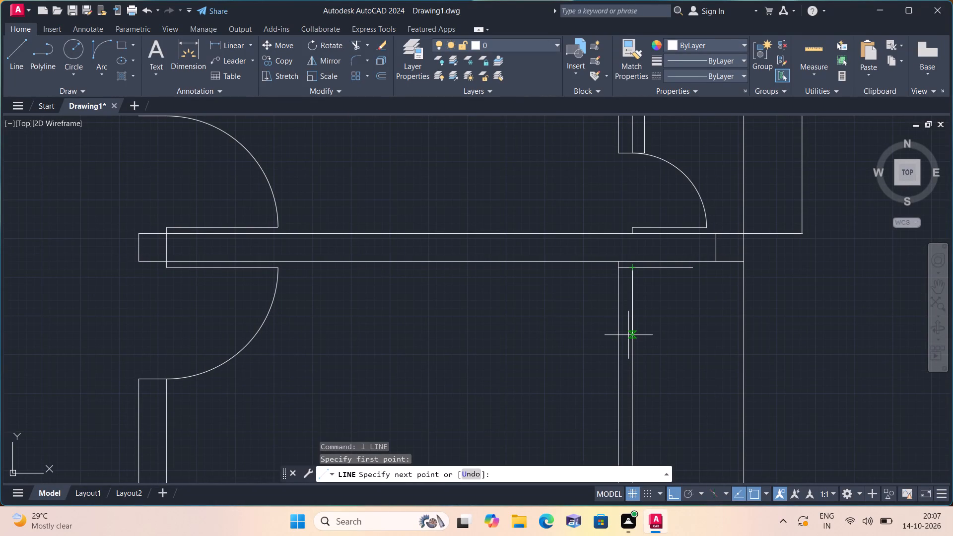
{"action": "type", "text": "2'"}
{"action": "key", "text": "space"}
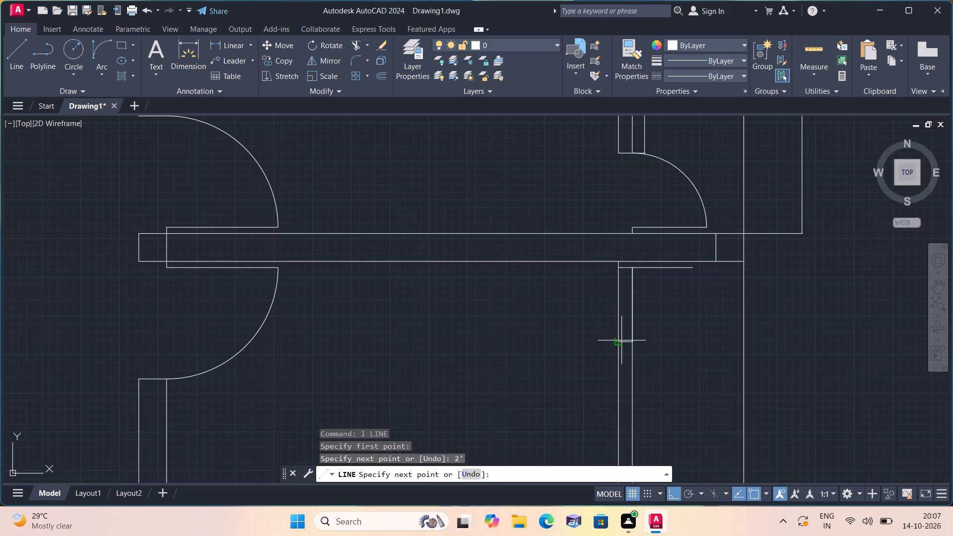
{"action": "left_click", "coordinate": [617, 338]}
{"action": "key", "text": "space"}
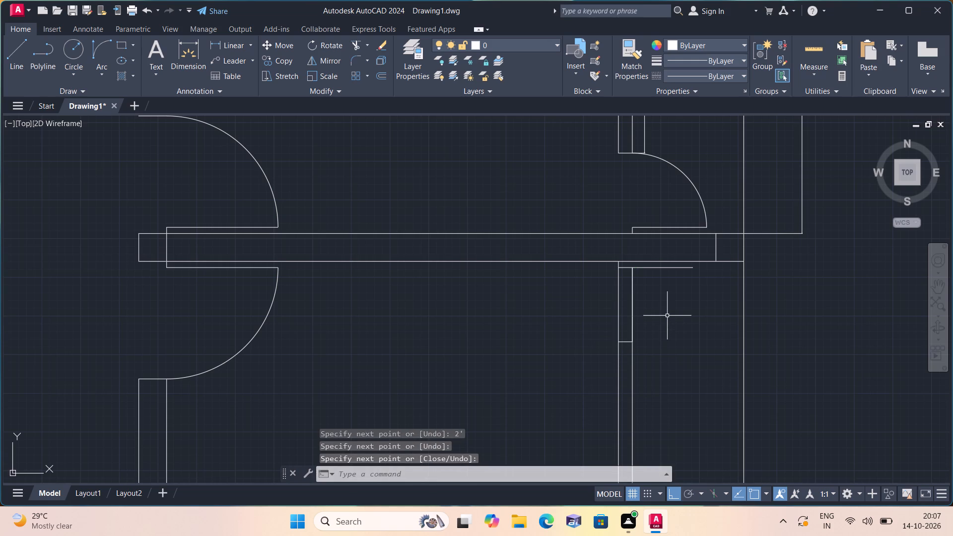
Trim the east partition lines between the southern door leaf and the new jamb line to open the doorway.
{"action": "type", "text": "trim"}
{"action": "key", "text": "space"}
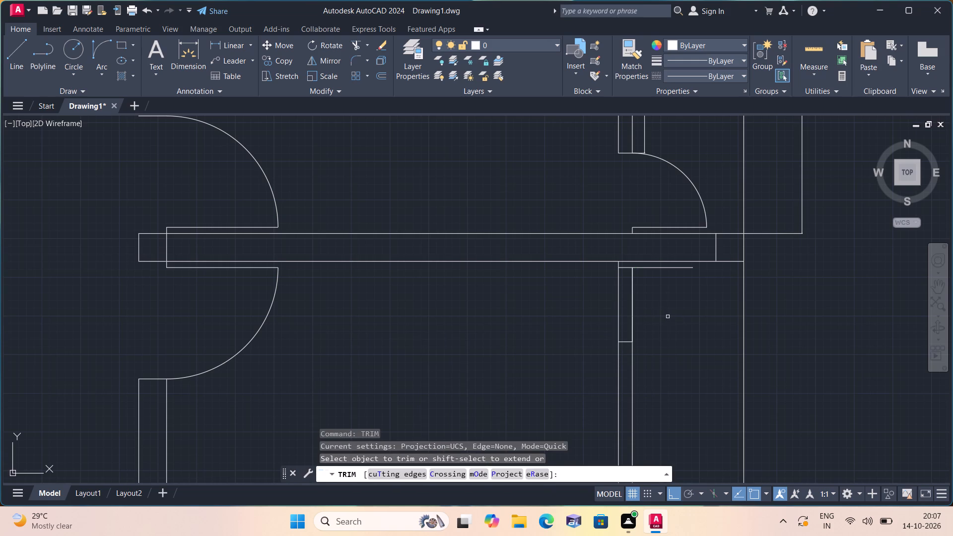
{"action": "left_click", "coordinate": [674, 312]}
{"action": "left_click", "coordinate": [566, 324]}
{"action": "key", "text": "Escape"}
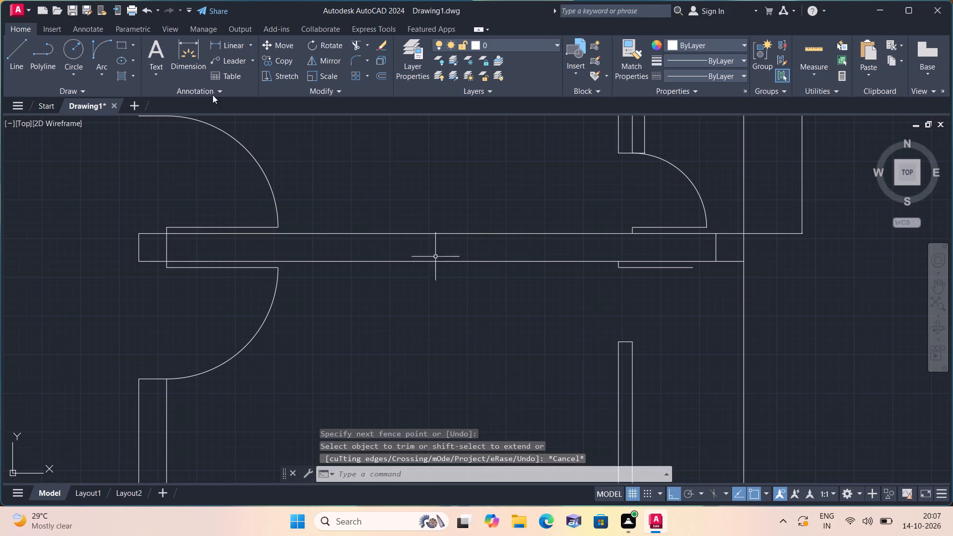
Draw a Start, End, Direction arc from the southern east door leaf's free end to the jamb's east corner as the door swing.
{"action": "left_click", "coordinate": [103, 72]}
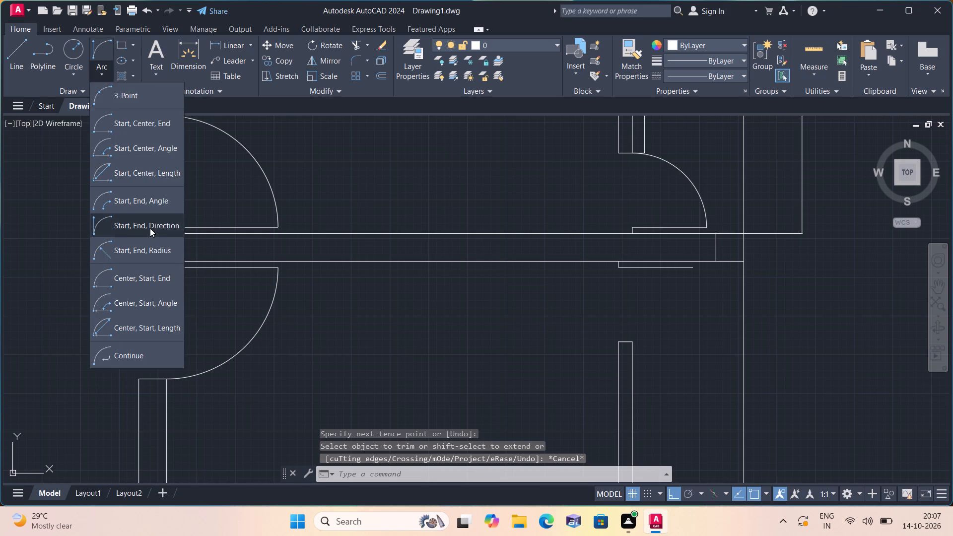
{"action": "left_click", "coordinate": [150, 228]}
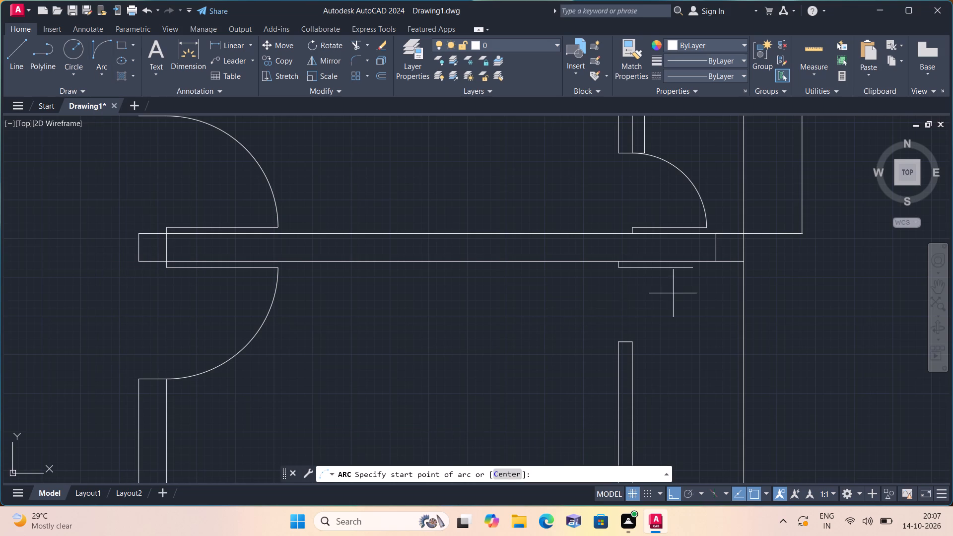
{"action": "left_click", "coordinate": [691, 271]}
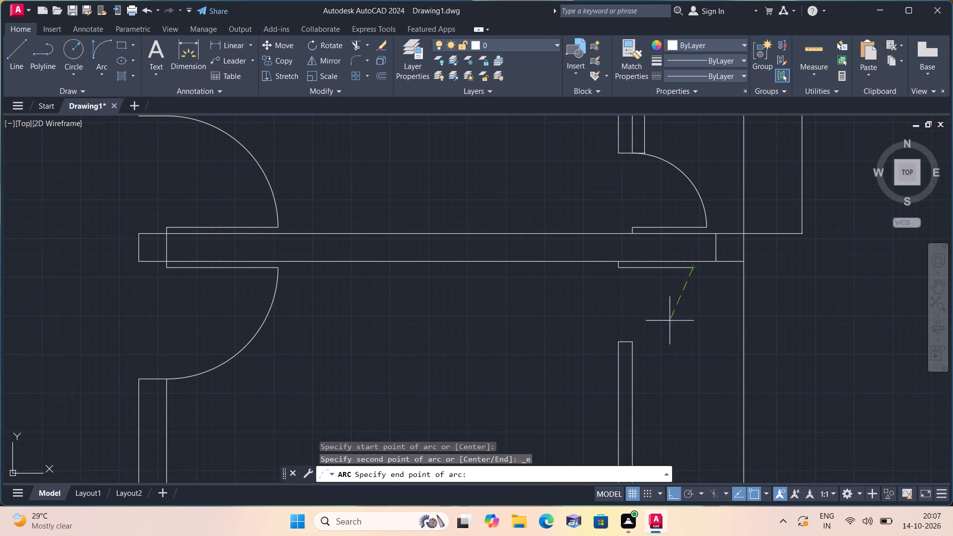
{"action": "left_click", "coordinate": [634, 344]}
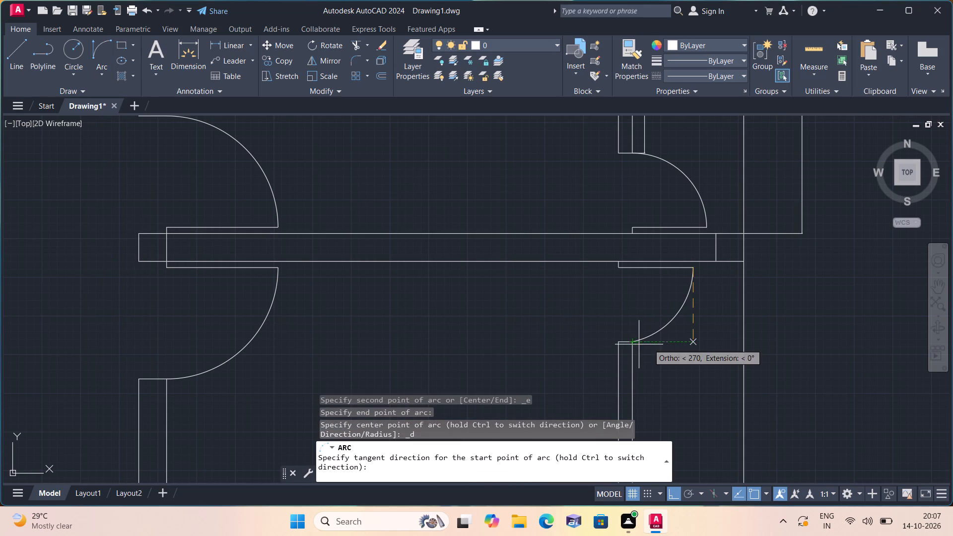
{"action": "left_click", "coordinate": [688, 337]}
Draw a line 3' south from the southern west door's jamb along the partition's east line, and across to its west line.
{"action": "scroll", "coordinate": [690, 390], "scroll_direction": "down", "scroll_amount": 1}
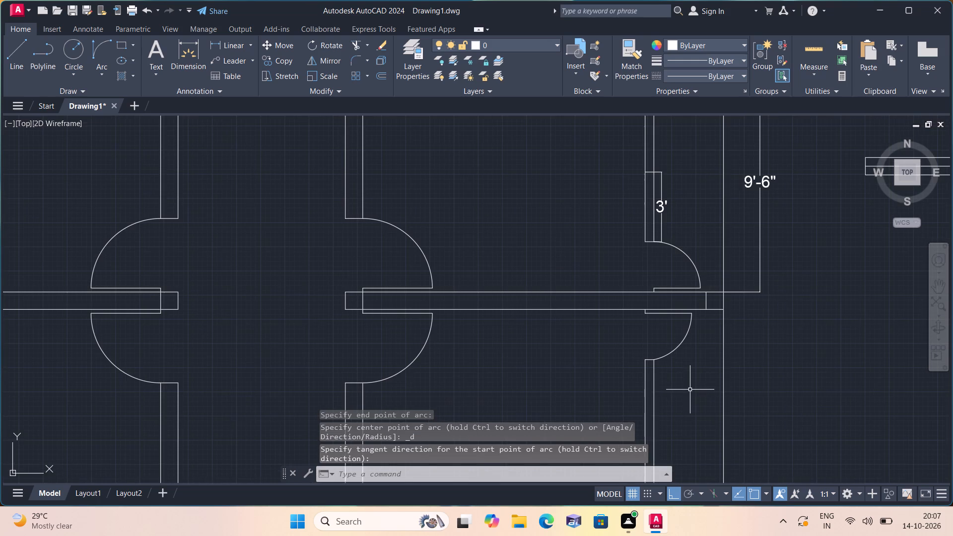
{"action": "scroll", "coordinate": [695, 398], "scroll_direction": "down", "scroll_amount": 1}
{"action": "middle_click_drag", "start_coordinate": [695, 398], "coordinate": [704, 333]}
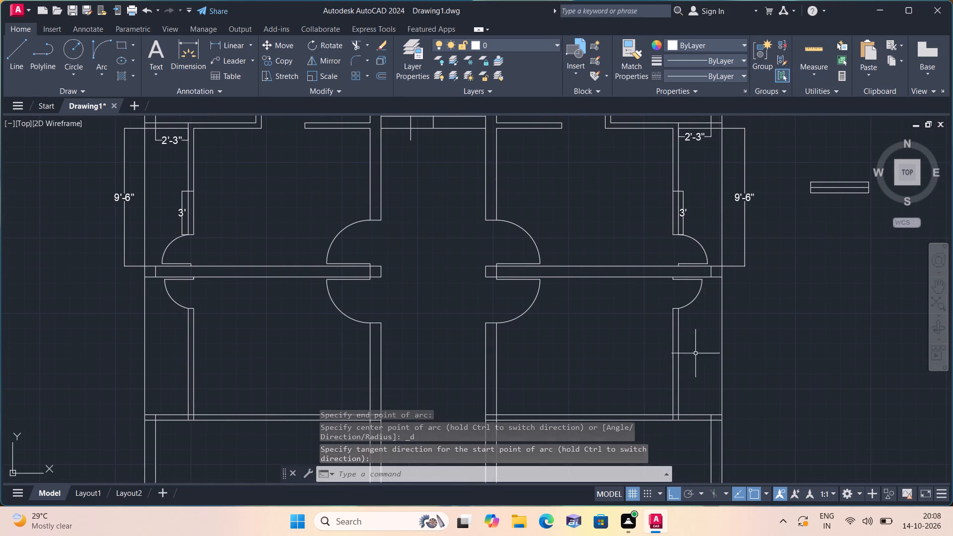
{"action": "scroll", "coordinate": [689, 337], "scroll_direction": "down", "scroll_amount": 1}
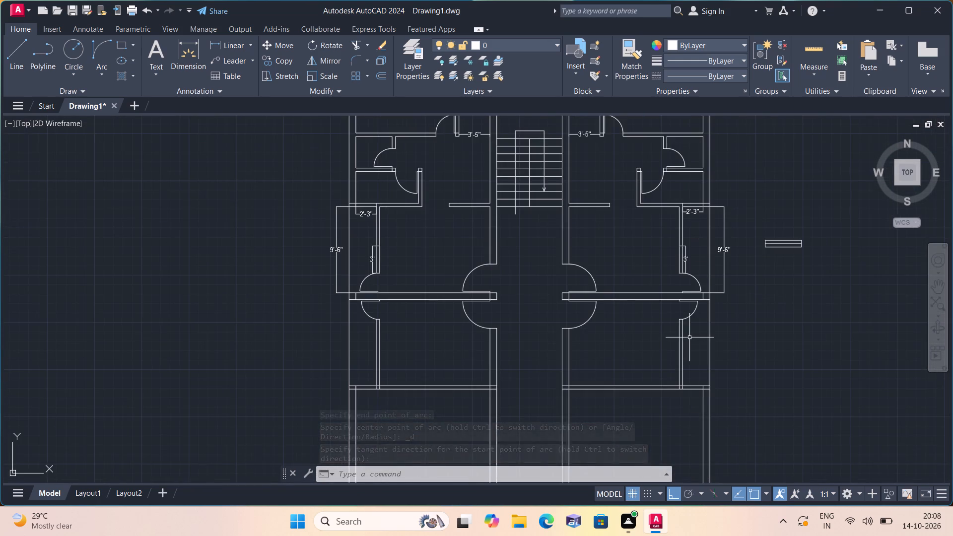
{"action": "middle_click_drag", "start_coordinate": [689, 337], "coordinate": [706, 257]}
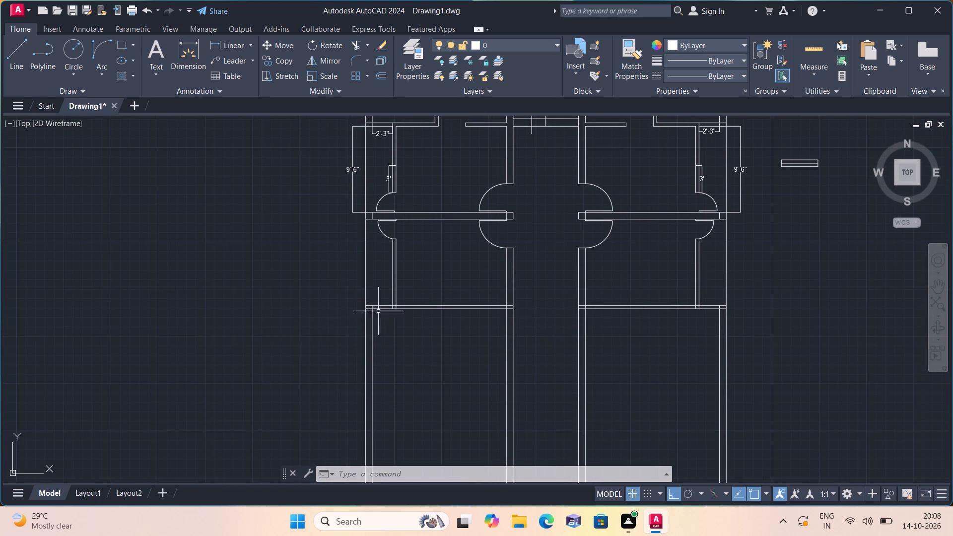
{"action": "scroll", "coordinate": [385, 304], "scroll_direction": "up", "scroll_amount": 1}
{"action": "key", "text": "l"}
{"action": "key", "text": "space"}
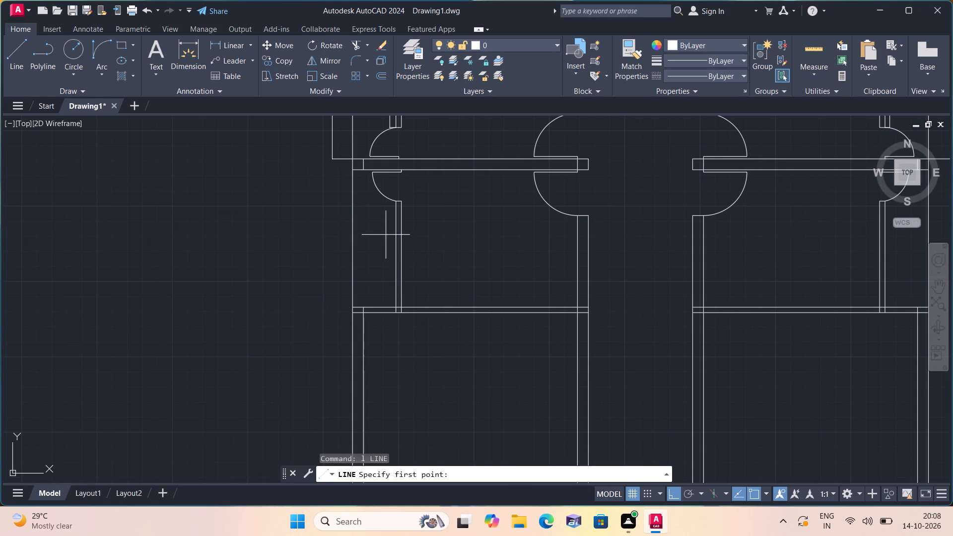
{"action": "scroll", "coordinate": [412, 186], "scroll_direction": "up", "scroll_amount": 2}
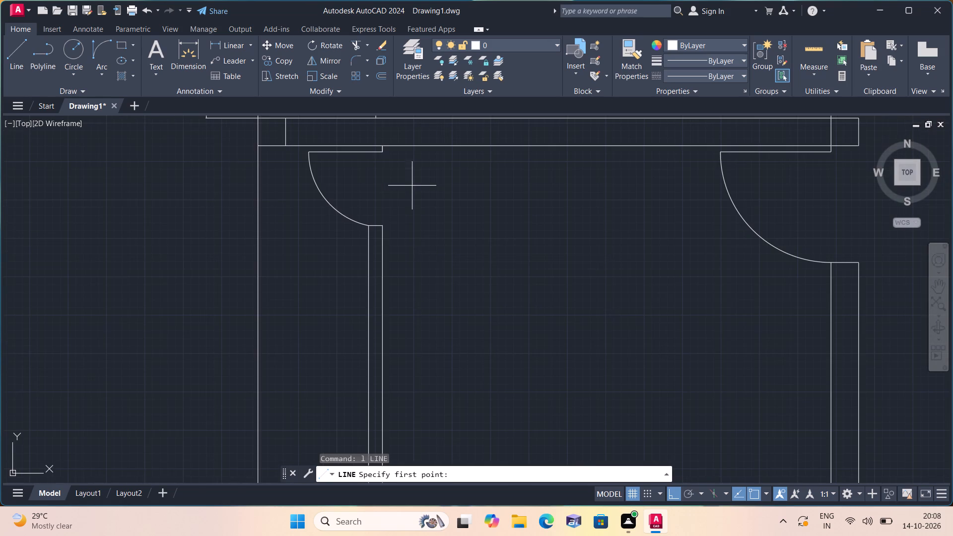
{"action": "left_click", "coordinate": [382, 227]}
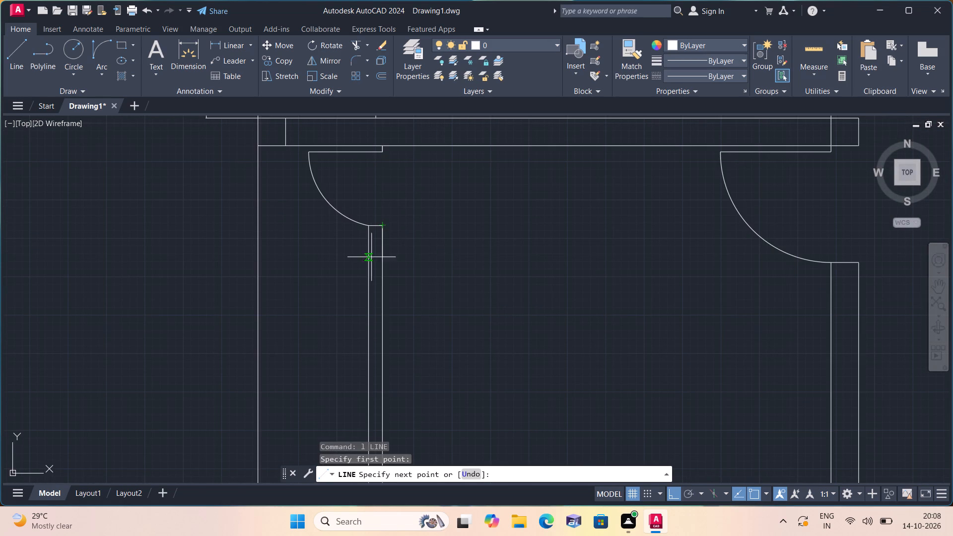
{"action": "type", "text": "3'"}
{"action": "key", "text": "space"}
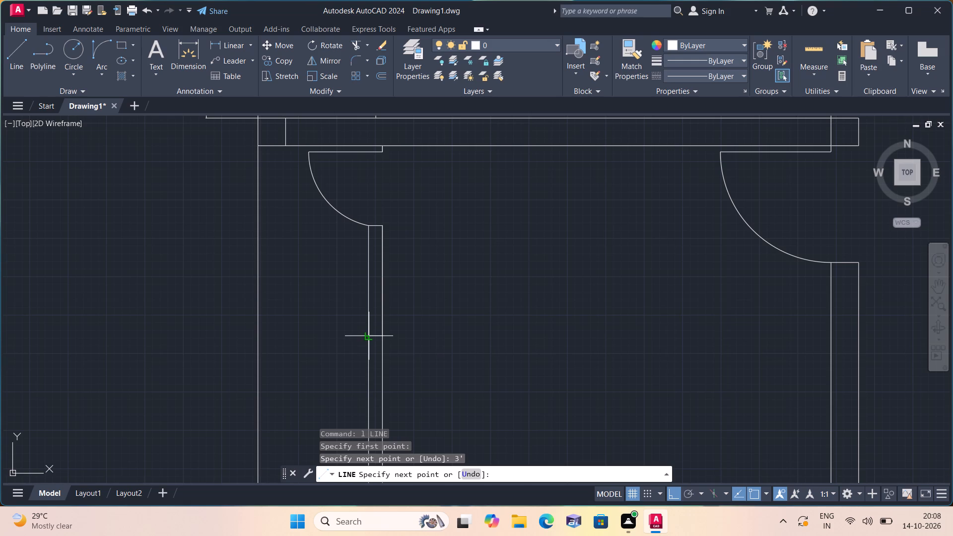
{"action": "left_click", "coordinate": [368, 335]}
{"action": "key", "text": "space"}
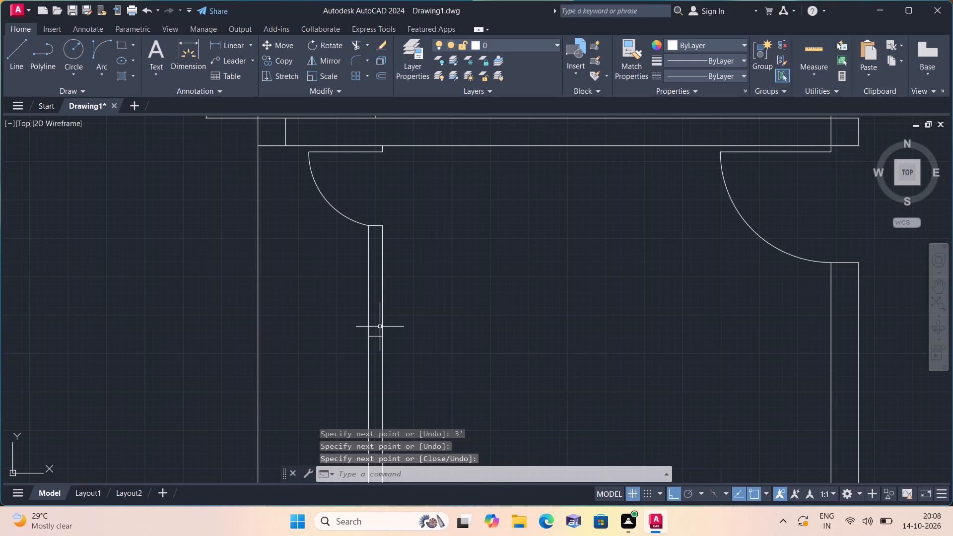
Erase the 3' vertical construction line on the west partition's east face, keeping the short cross line.
{"action": "left_click", "coordinate": [380, 327]}
{"action": "left_click", "coordinate": [380, 326]}
{"action": "left_click", "coordinate": [380, 326]}
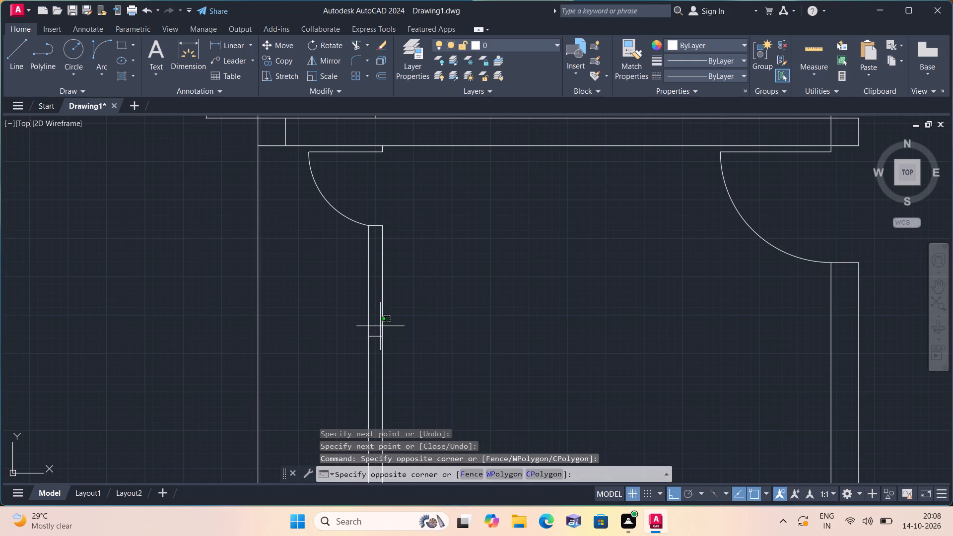
{"action": "left_click", "coordinate": [382, 324]}
{"action": "left_click", "coordinate": [382, 324]}
{"action": "left_click", "coordinate": [381, 321]}
{"action": "left_click", "coordinate": [381, 321]}
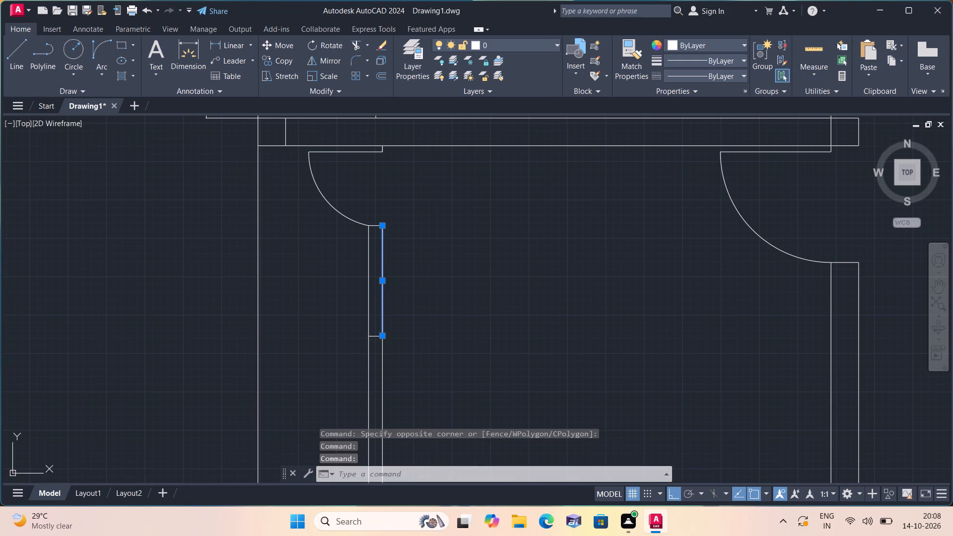
{"action": "key", "text": "Delete"}
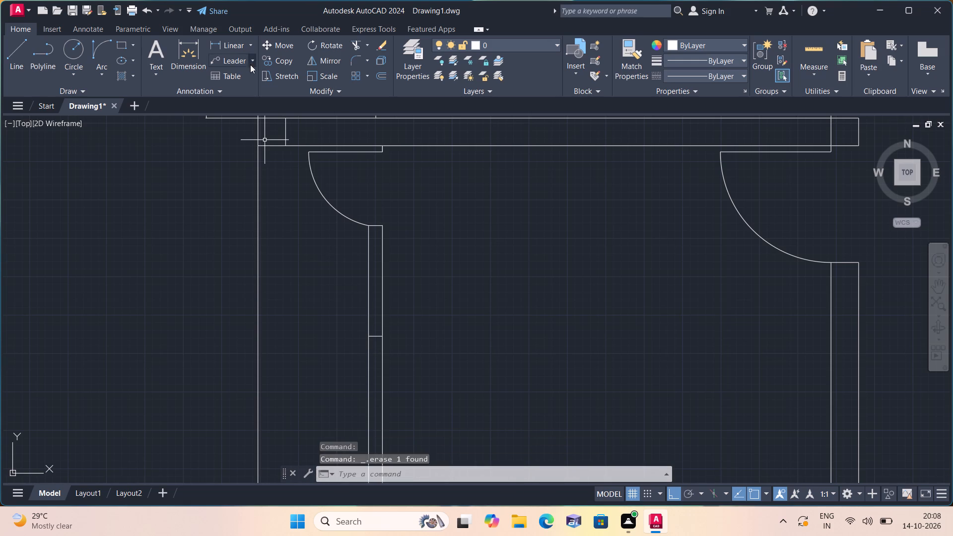
Add a vertical linear dimension on the west partition's west side, from the door jamb to the short cross line.
{"action": "left_click", "coordinate": [218, 46]}
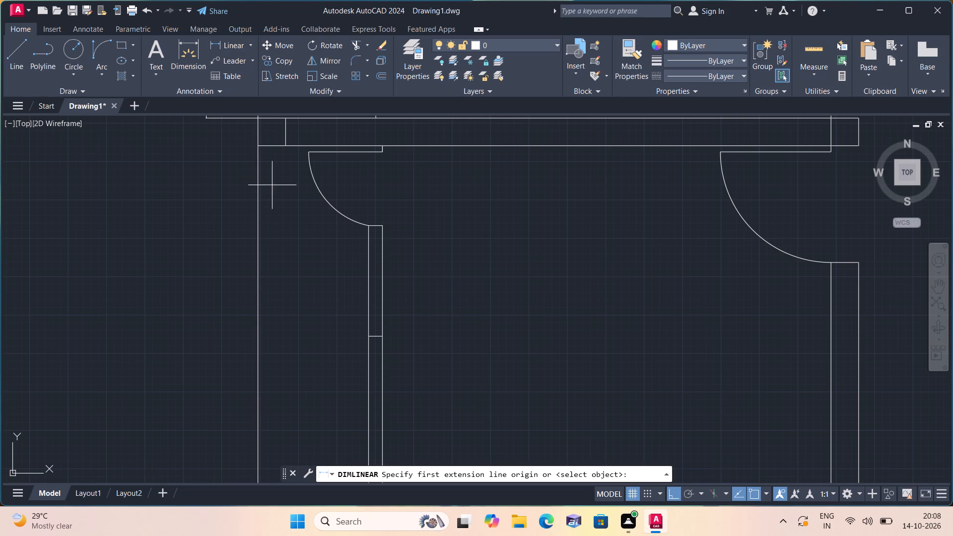
{"action": "left_click", "coordinate": [366, 228]}
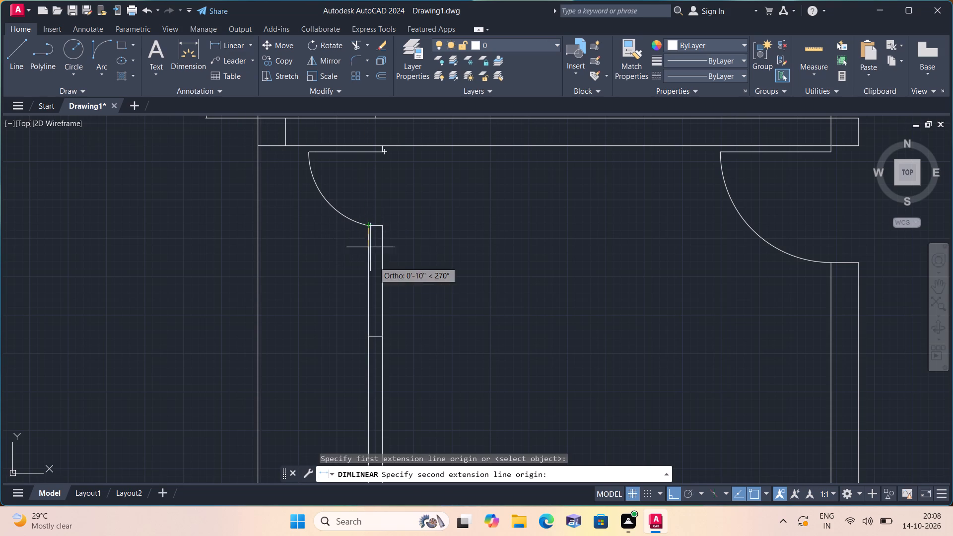
{"action": "left_click", "coordinate": [369, 336]}
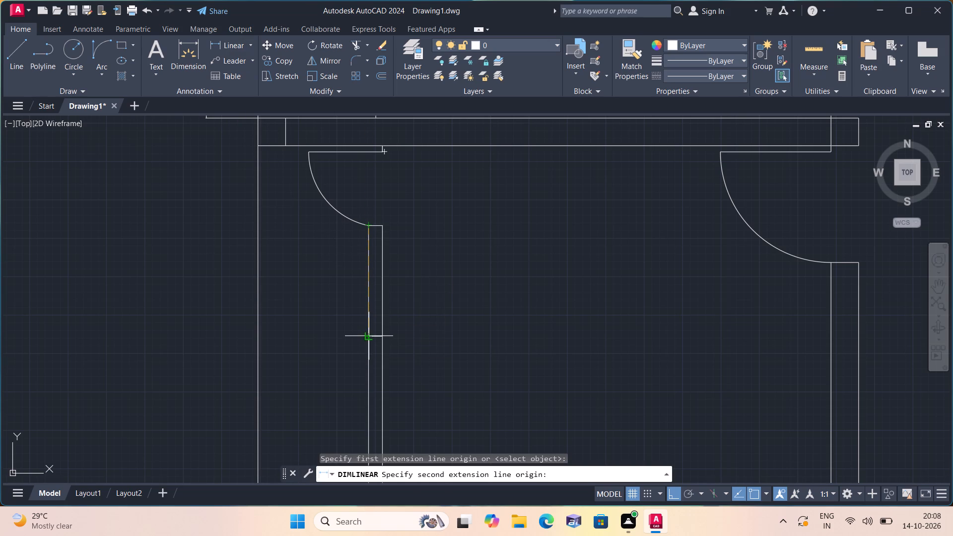
{"action": "left_click", "coordinate": [349, 324]}
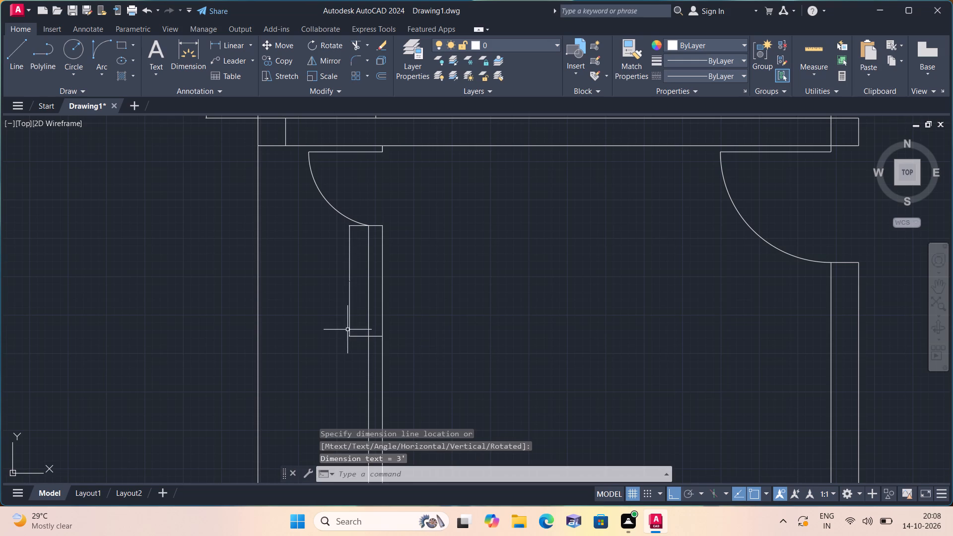
{"action": "scroll", "coordinate": [330, 342], "scroll_direction": "down", "scroll_amount": 1}
{"action": "middle_click_drag", "start_coordinate": [326, 341], "coordinate": [357, 267]}
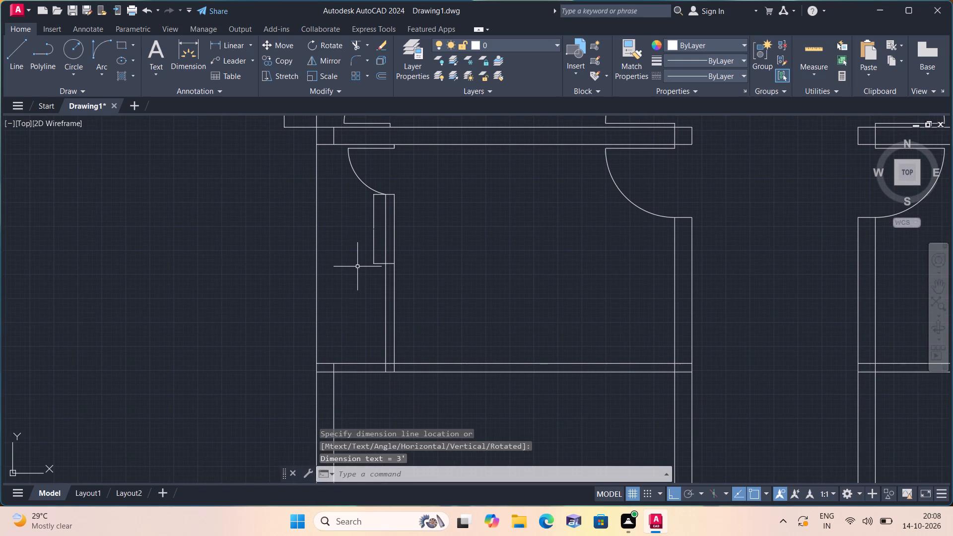
Add a horizontal linear dimension above the southwest room's south wall, from the outer west wall line to the partition's west line.
{"action": "left_click", "coordinate": [231, 46]}
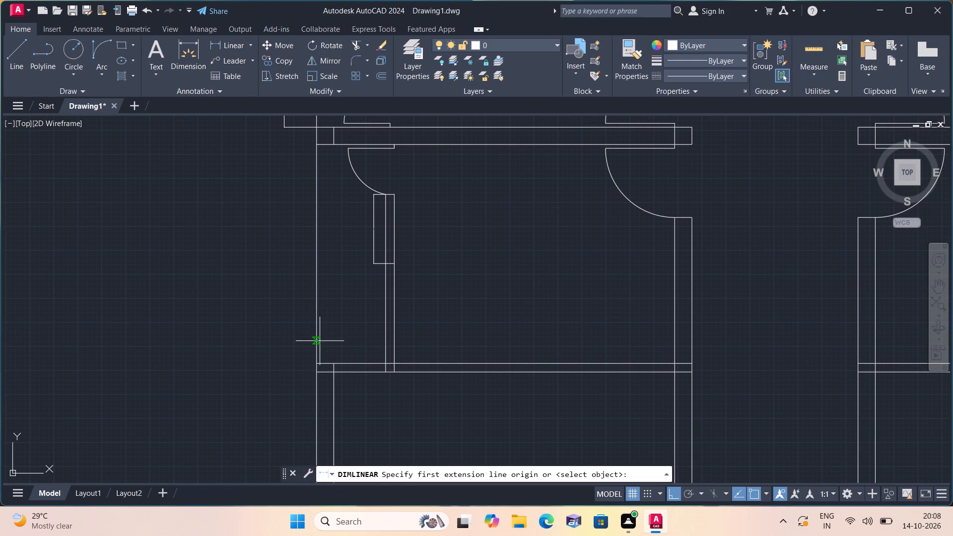
{"action": "left_click", "coordinate": [315, 365]}
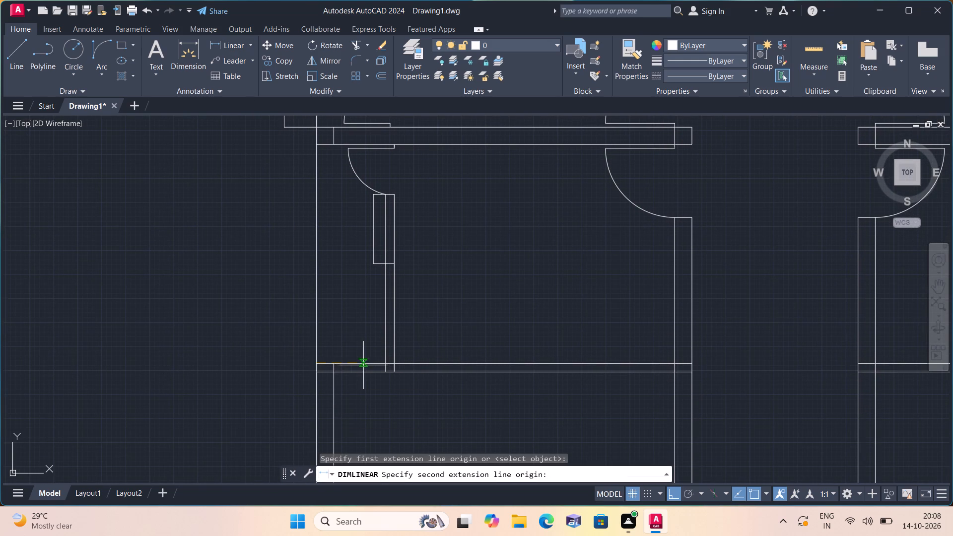
{"action": "left_click", "coordinate": [383, 365]}
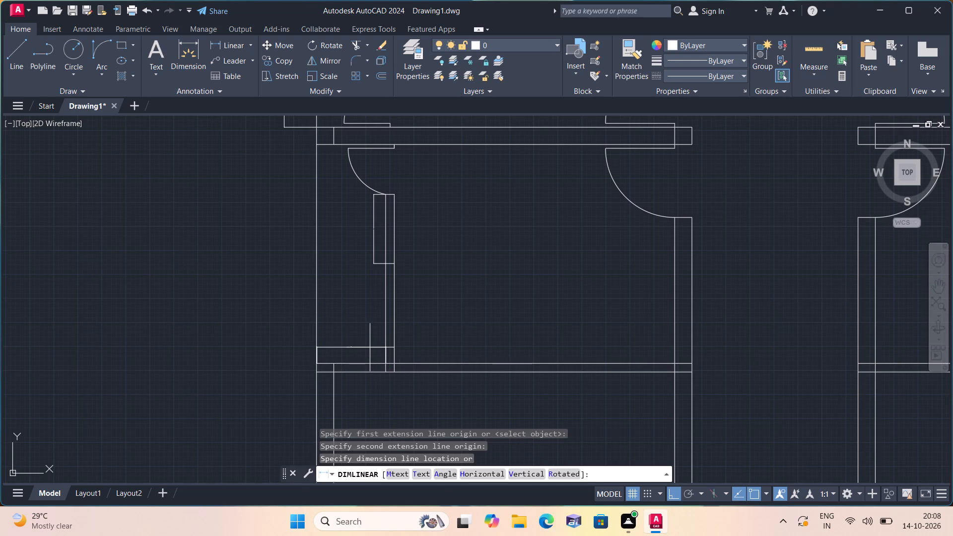
{"action": "left_click", "coordinate": [370, 347]}
Trim the overlapping line segments where the west partition's east line meets the southwest room's south wall.
{"action": "type", "text": "trim"}
{"action": "key", "text": "space"}
{"action": "scroll", "coordinate": [398, 396], "scroll_direction": "up", "scroll_amount": 1}
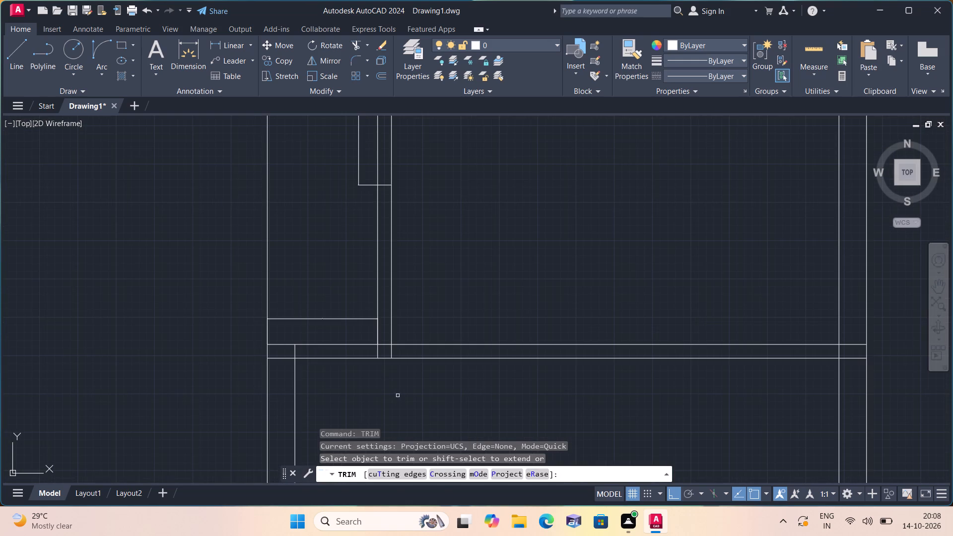
{"action": "left_click", "coordinate": [384, 345]}
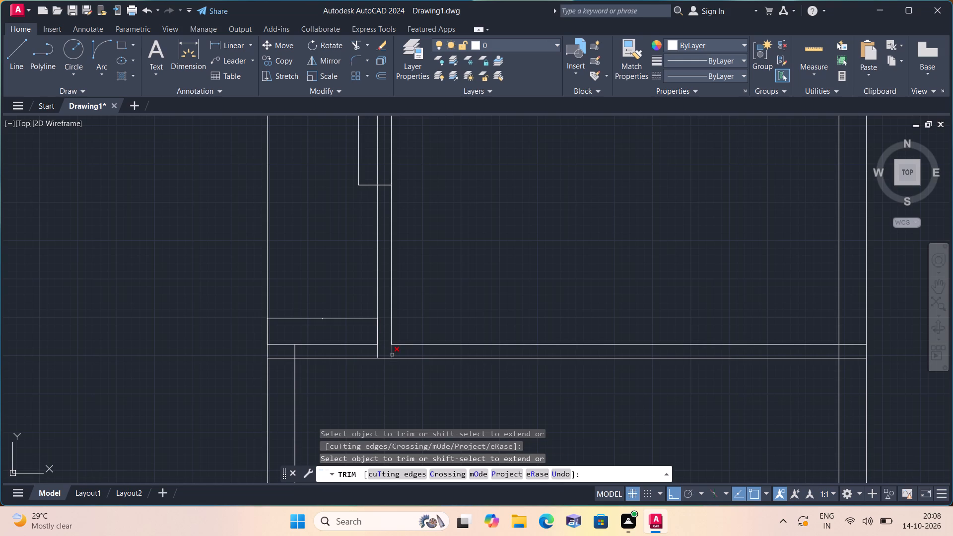
{"action": "left_click", "coordinate": [392, 354]}
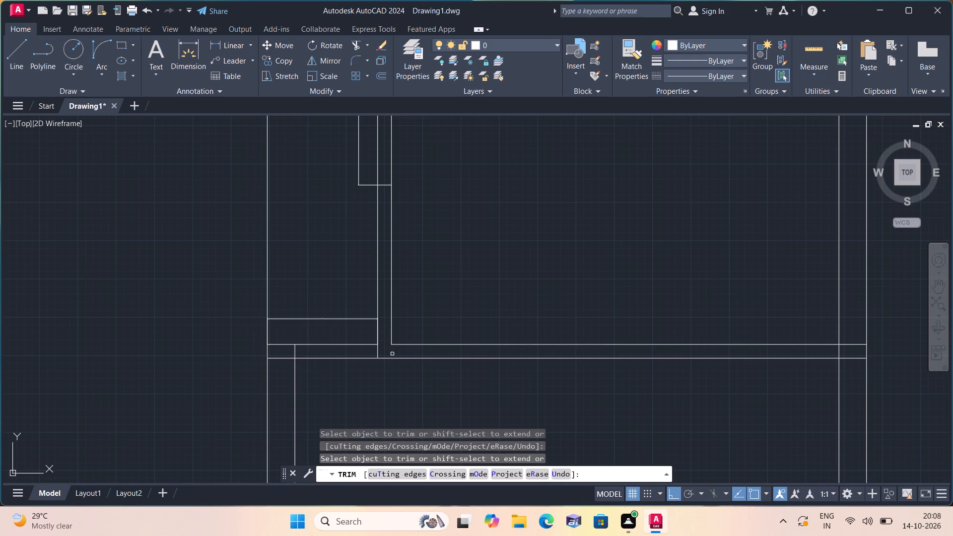
{"action": "key", "text": "space"}
Add a vertical linear dimension outside the west wall, between the inner faces of the southwest room's north and south walls.
{"action": "scroll", "coordinate": [408, 348], "scroll_direction": "down", "scroll_amount": 1}
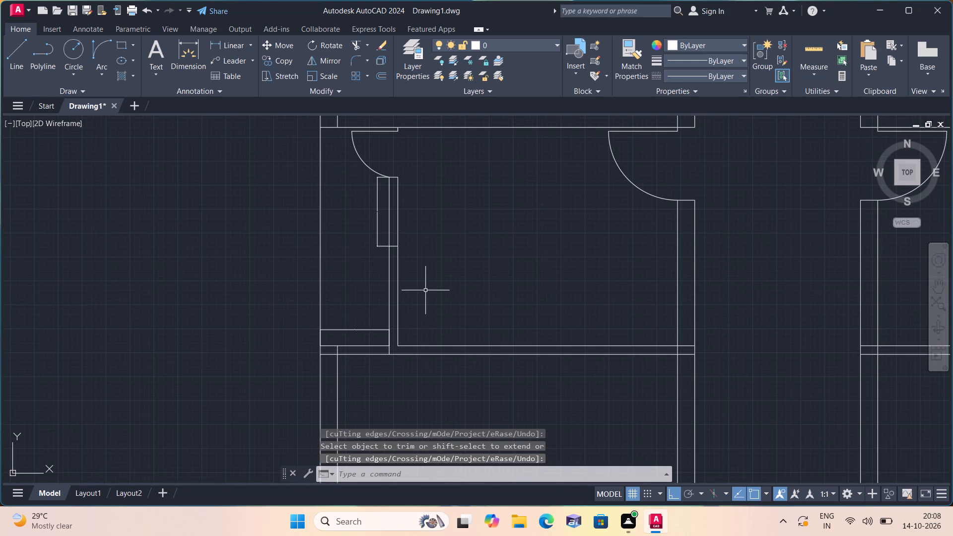
{"action": "middle_click_drag", "start_coordinate": [425, 288], "coordinate": [443, 345]}
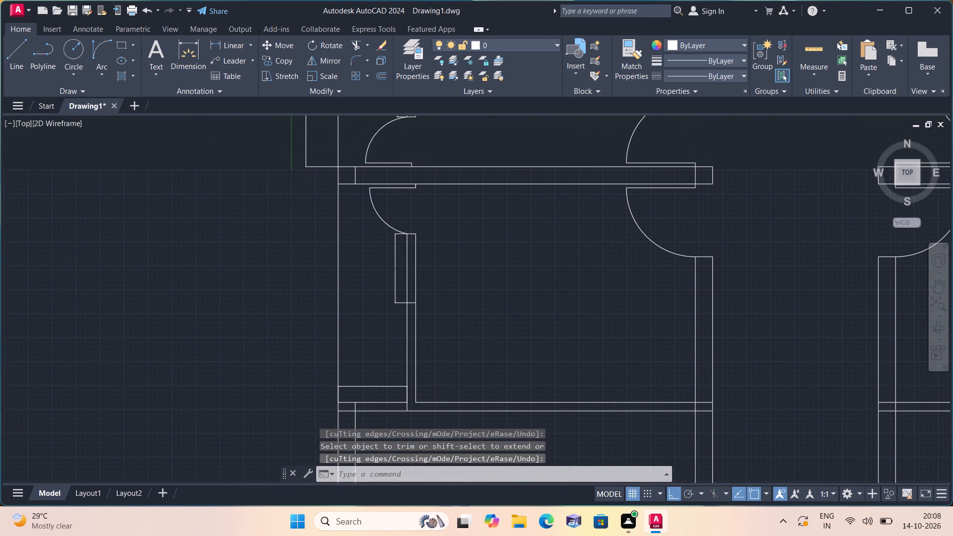
{"action": "scroll", "coordinate": [443, 340], "scroll_direction": "down", "scroll_amount": 1}
{"action": "middle_click_drag", "start_coordinate": [443, 340], "coordinate": [435, 329]}
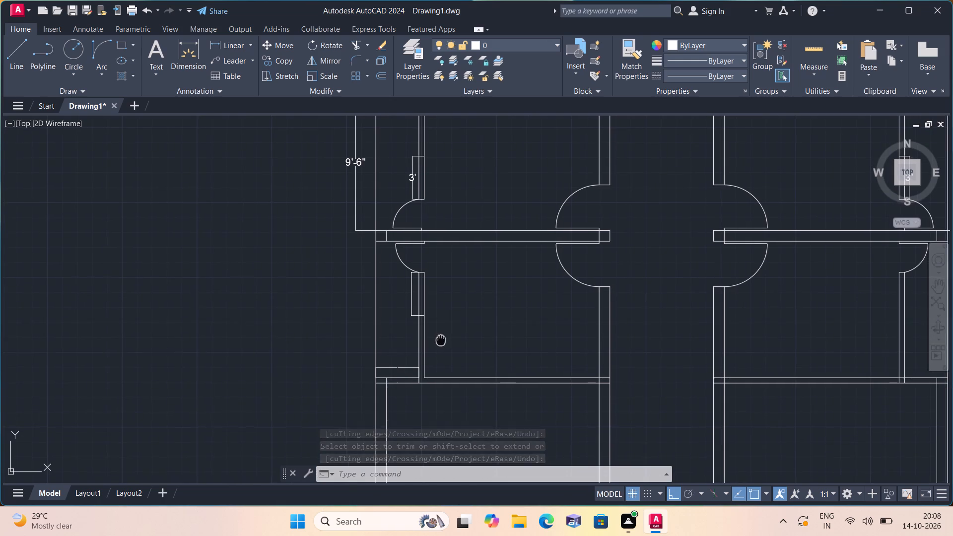
{"action": "scroll", "coordinate": [435, 327], "scroll_direction": "down", "scroll_amount": 1}
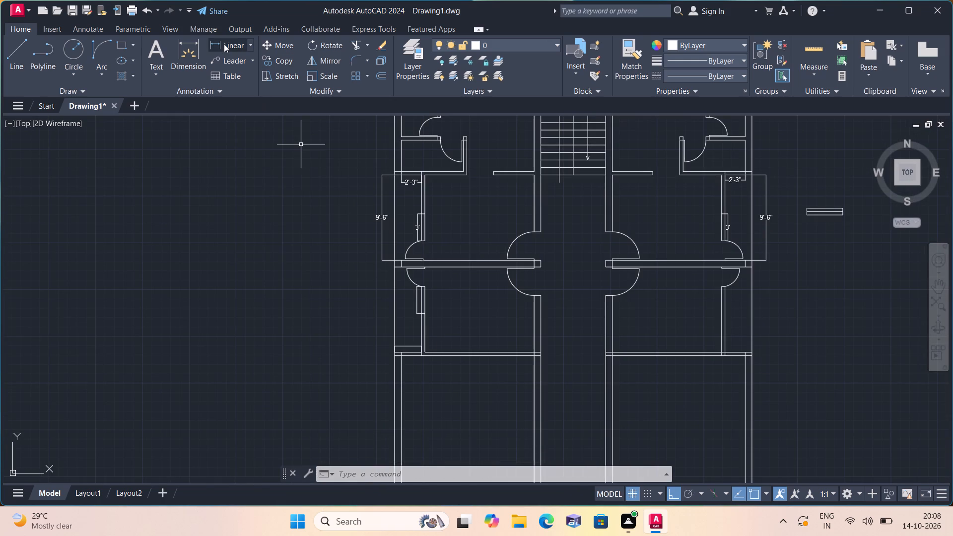
{"action": "left_click", "coordinate": [224, 44]}
{"action": "scroll", "coordinate": [242, 159], "scroll_direction": "up", "scroll_amount": 1}
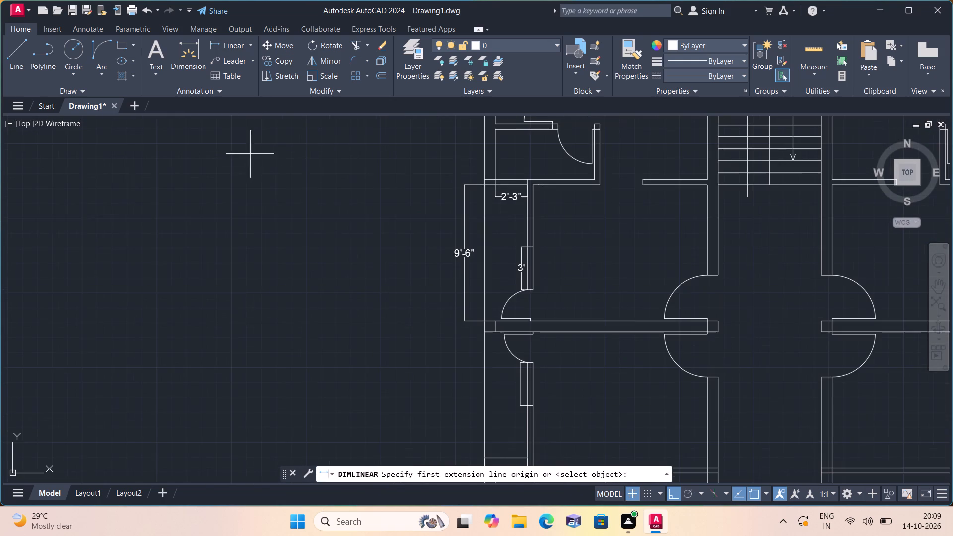
{"action": "middle_click_drag", "start_coordinate": [363, 265], "coordinate": [259, 131]}
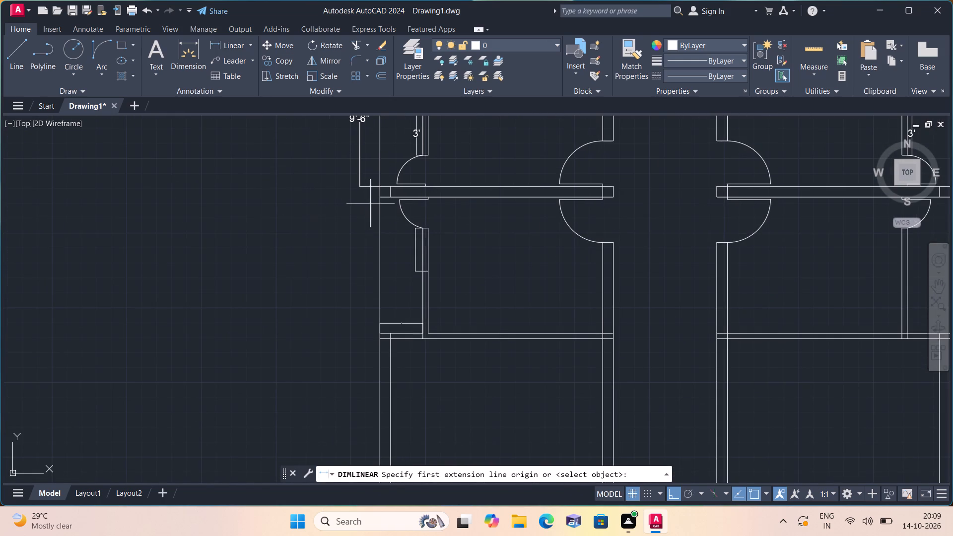
{"action": "left_click", "coordinate": [379, 198]}
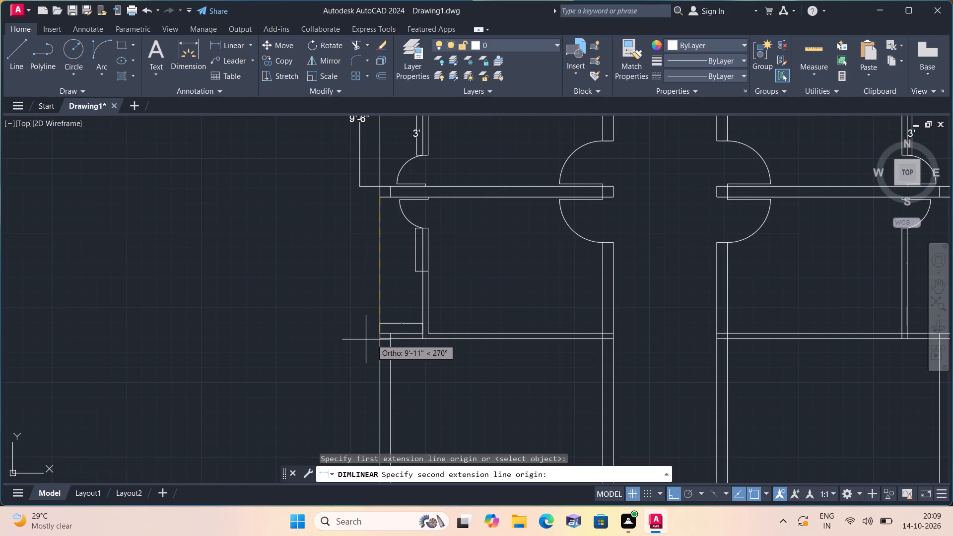
{"action": "left_click", "coordinate": [378, 331]}
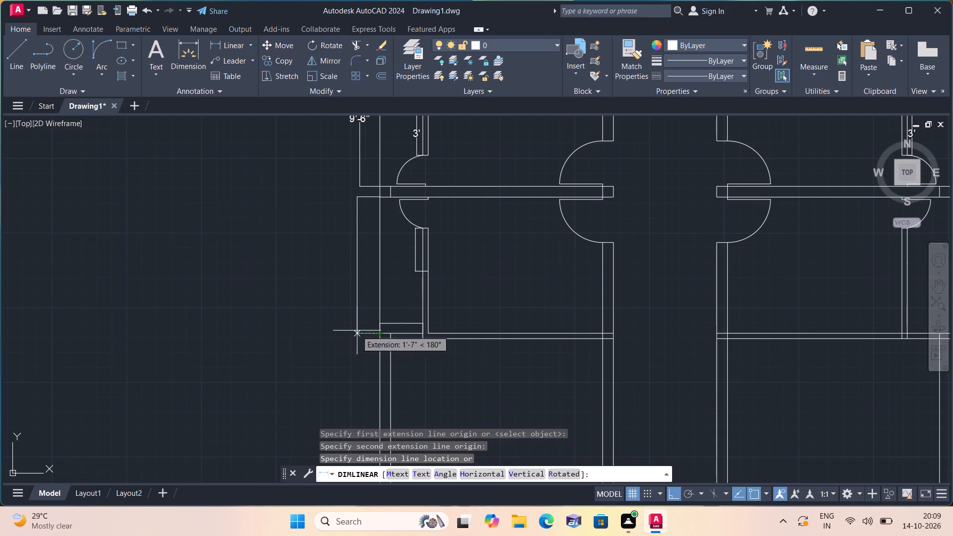
{"action": "left_click", "coordinate": [355, 331]}
{"action": "scroll", "coordinate": [346, 262], "scroll_direction": "up", "scroll_amount": 3}
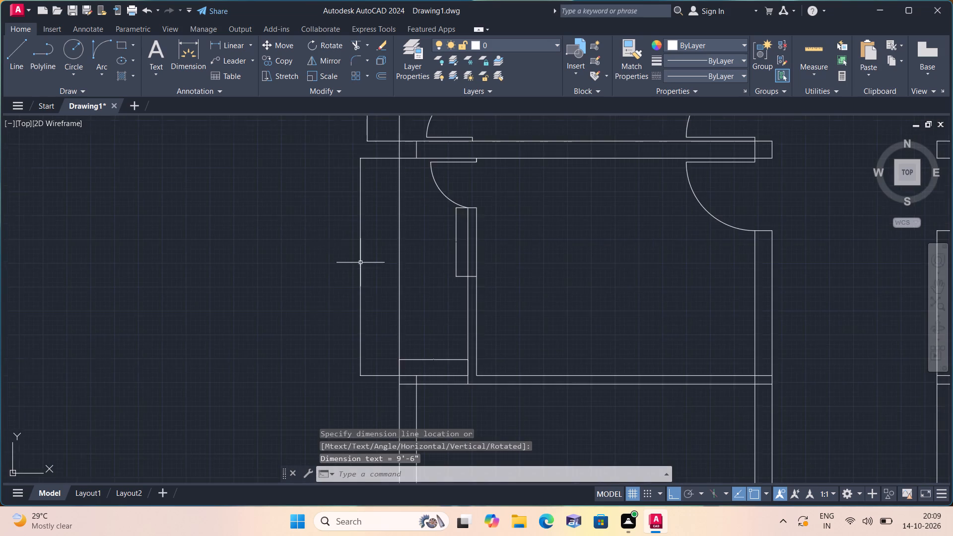
{"action": "scroll", "coordinate": [367, 267], "scroll_direction": "up", "scroll_amount": 3}
{"action": "scroll", "coordinate": [367, 267], "scroll_direction": "down", "scroll_amount": 5}
{"action": "key", "text": "Escape"}
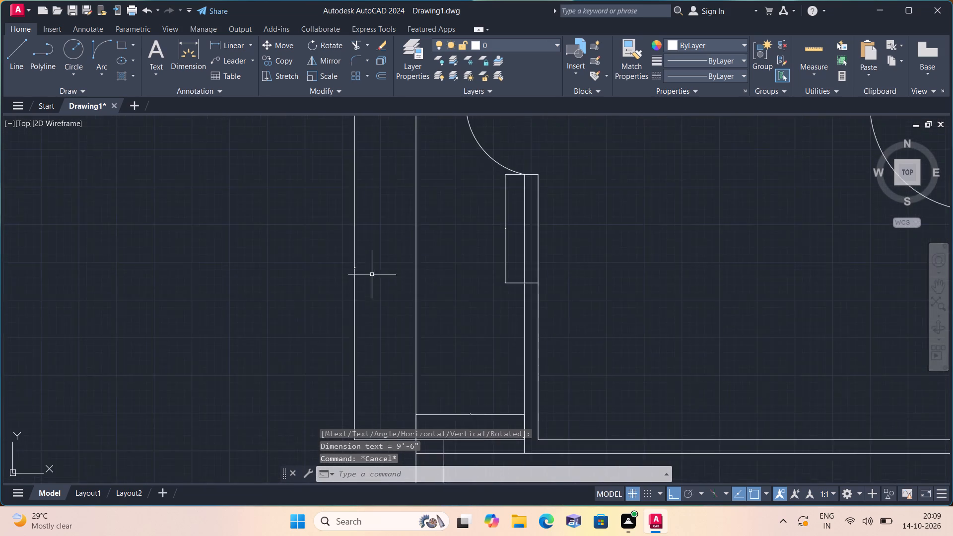
Trim the overlapping lines where the southwest room's south wall meets the corridor's west wall, opening up the junction.
{"action": "scroll", "coordinate": [381, 279], "scroll_direction": "down", "scroll_amount": 1}
{"action": "middle_click_drag", "start_coordinate": [424, 296], "coordinate": [245, 240]}
{"action": "scroll", "coordinate": [300, 261], "scroll_direction": "down", "scroll_amount": 1}
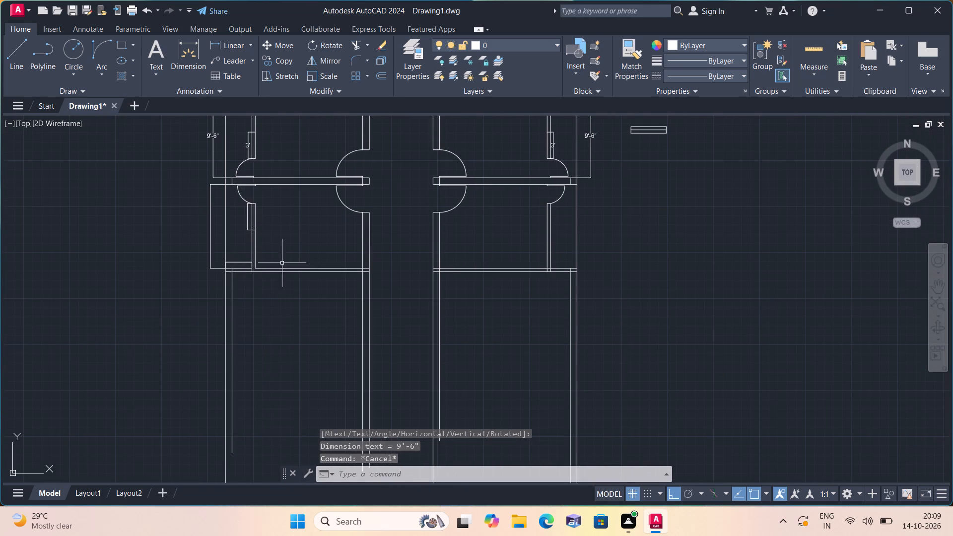
{"action": "middle_click_drag", "start_coordinate": [496, 247], "coordinate": [415, 280]}
{"action": "middle_click_drag", "start_coordinate": [376, 281], "coordinate": [371, 281]}
{"action": "middle_click_drag", "start_coordinate": [406, 289], "coordinate": [398, 285]}
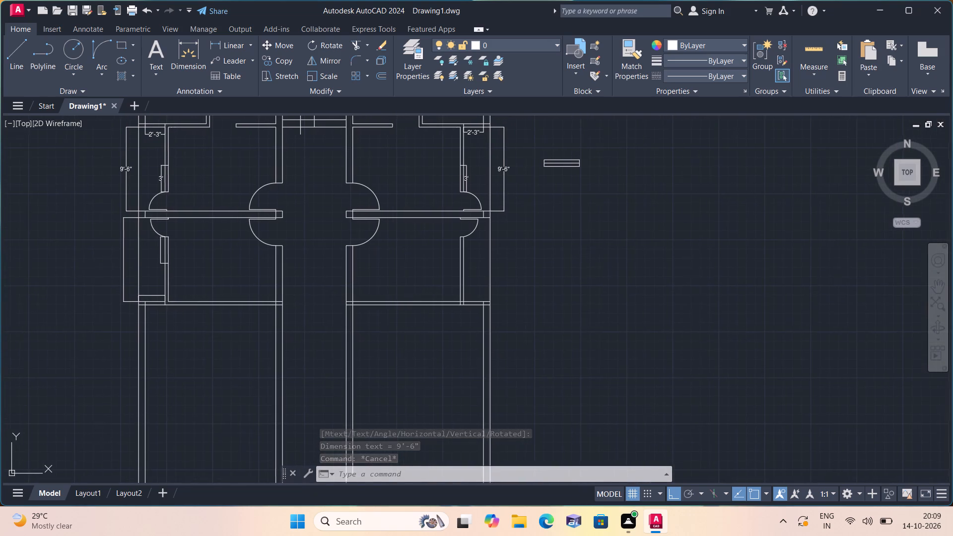
{"action": "middle_click_drag", "start_coordinate": [398, 285], "coordinate": [358, 248]}
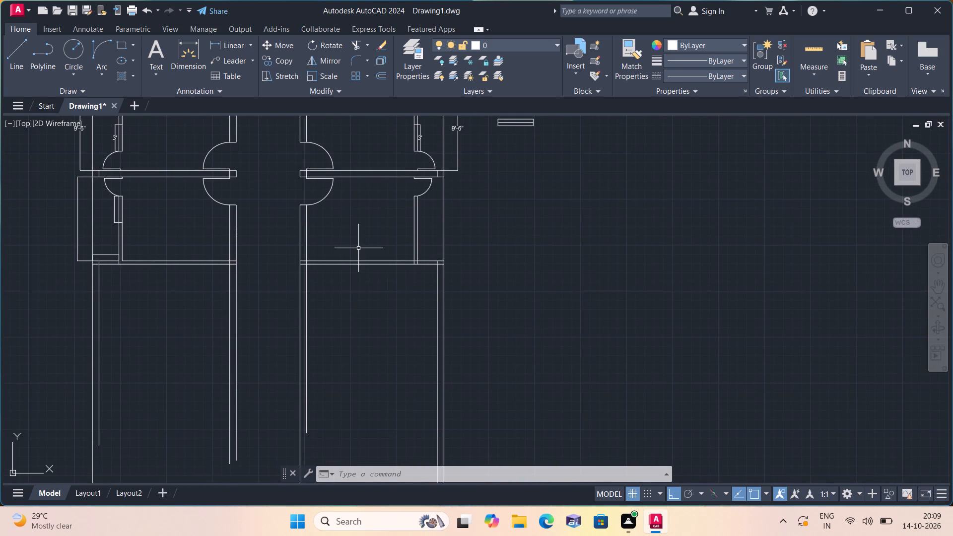
{"action": "type", "text": "trim"}
{"action": "key", "text": "space"}
{"action": "scroll", "coordinate": [238, 264], "scroll_direction": "up", "scroll_amount": 2}
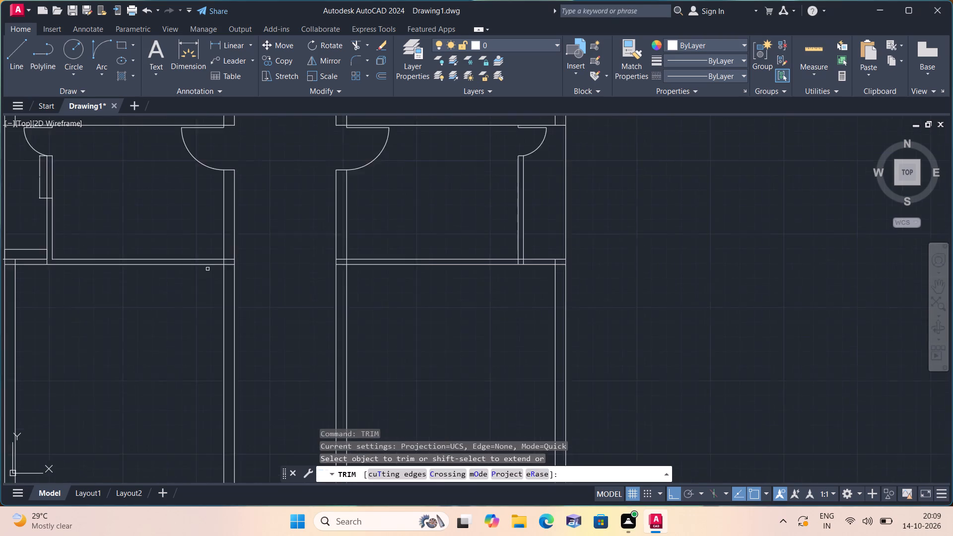
{"action": "scroll", "coordinate": [207, 269], "scroll_direction": "up", "scroll_amount": 1}
{"action": "left_click", "coordinate": [247, 252]}
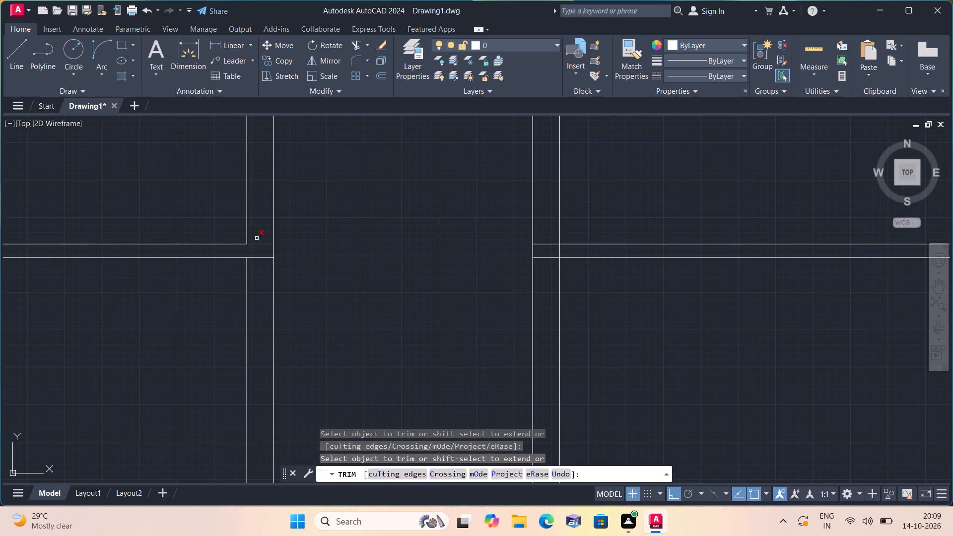
{"action": "left_click_drag", "start_coordinate": [258, 235], "coordinate": [259, 263]}
{"action": "scroll", "coordinate": [259, 263], "scroll_direction": "down", "scroll_amount": 1}
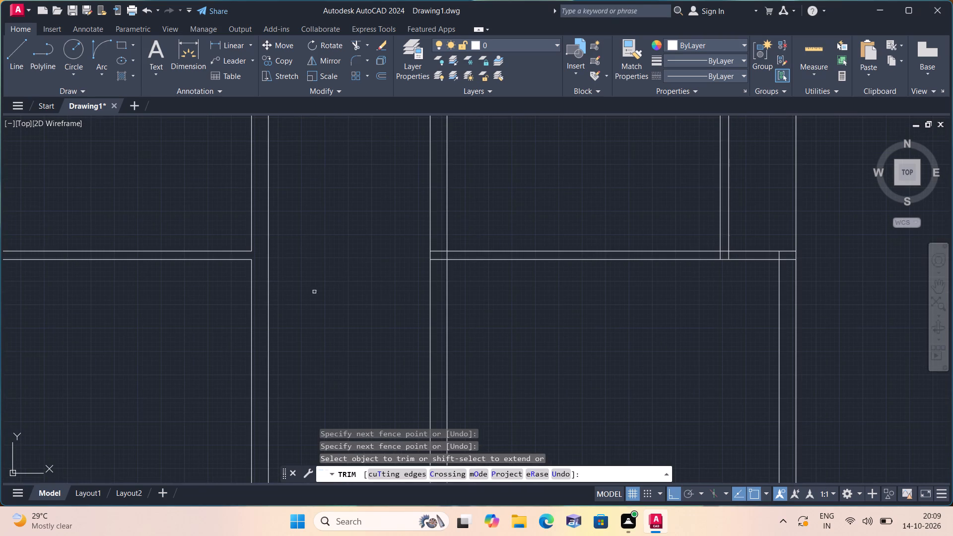
Trim the overlapping lines where the southeast room's south wall meets the corridor's east wall.
{"action": "scroll", "coordinate": [423, 278], "scroll_direction": "down", "scroll_amount": 1}
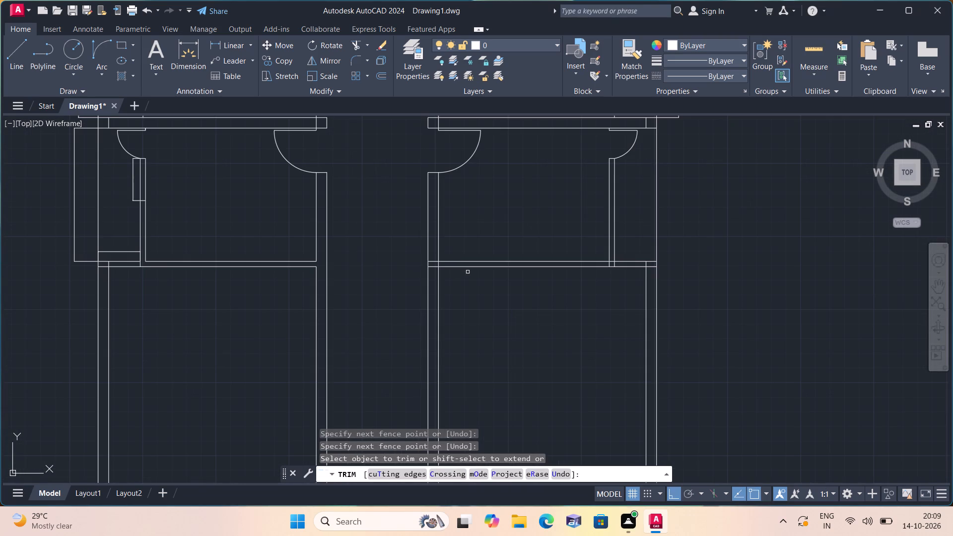
{"action": "scroll", "coordinate": [468, 272], "scroll_direction": "up", "scroll_amount": 1}
{"action": "scroll", "coordinate": [418, 259], "scroll_direction": "up", "scroll_amount": 1}
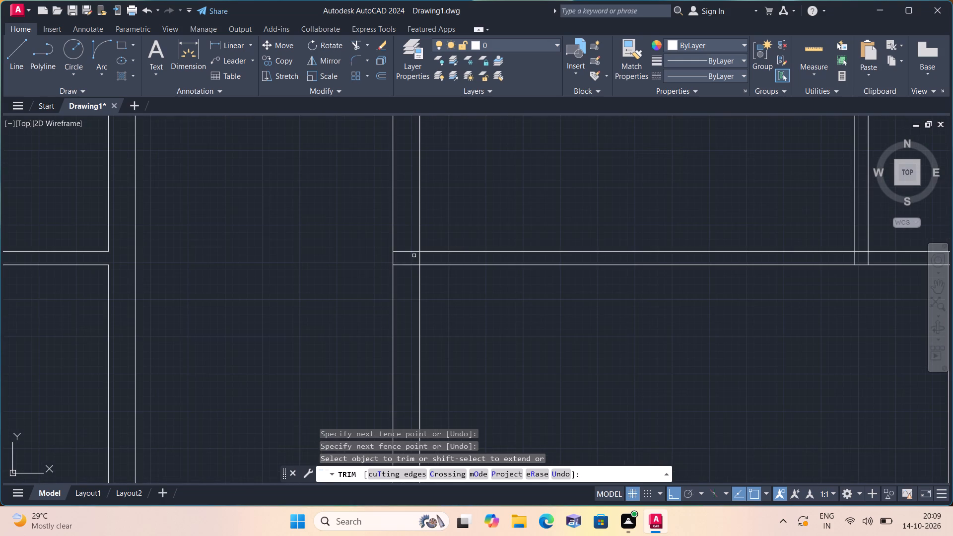
Trim the overlapping lines where the lower horizontal wall meets the right corridor wall and the thin partition near the east outer wall.
{"action": "left_click_drag", "start_coordinate": [408, 243], "coordinate": [409, 287]}
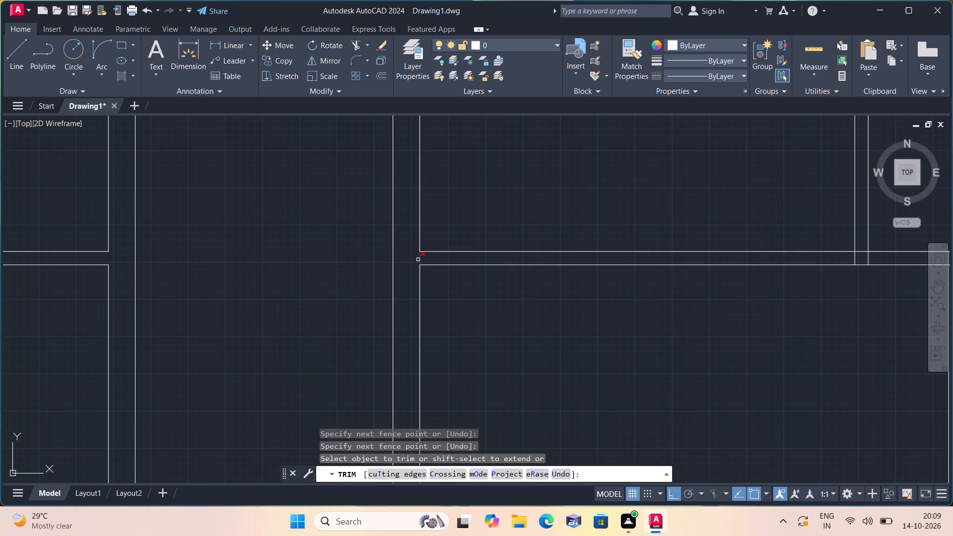
{"action": "left_click", "coordinate": [418, 260]}
{"action": "scroll", "coordinate": [418, 260], "scroll_direction": "down", "scroll_amount": 2}
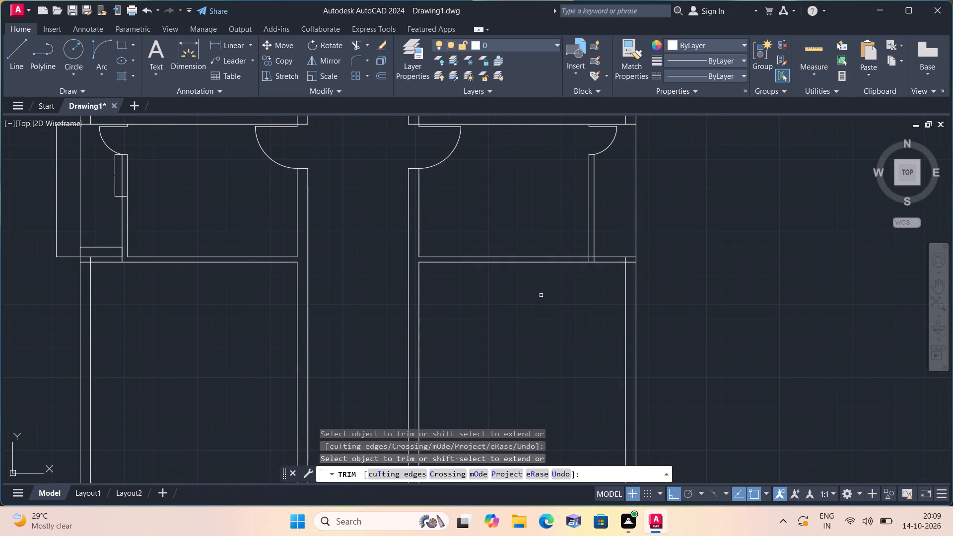
{"action": "scroll", "coordinate": [541, 295], "scroll_direction": "down", "scroll_amount": 1}
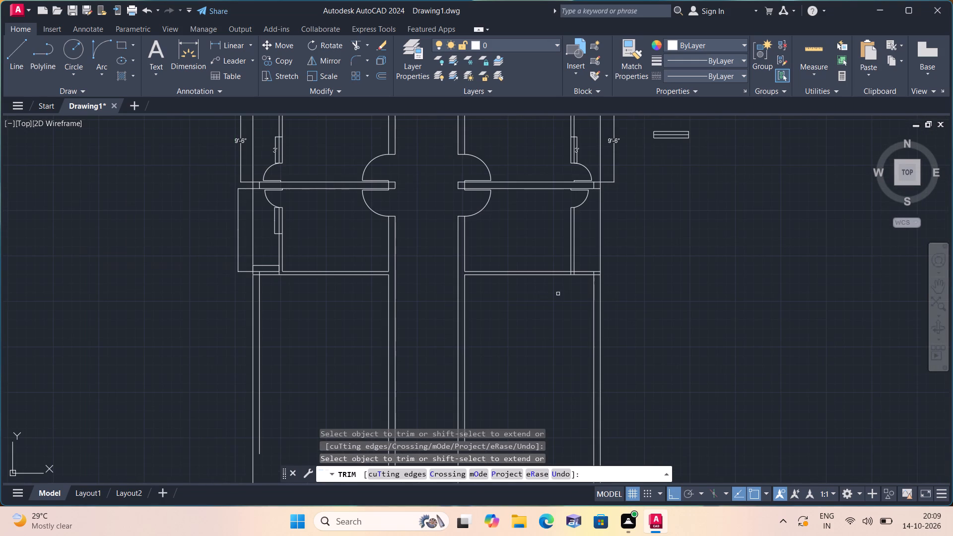
{"action": "scroll", "coordinate": [567, 279], "scroll_direction": "up", "scroll_amount": 2}
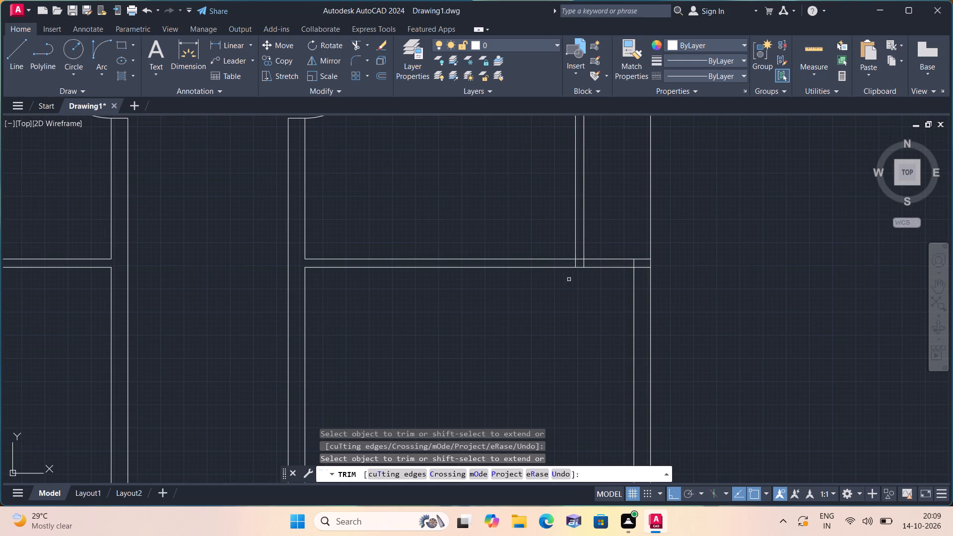
{"action": "scroll", "coordinate": [584, 261], "scroll_direction": "up", "scroll_amount": 1}
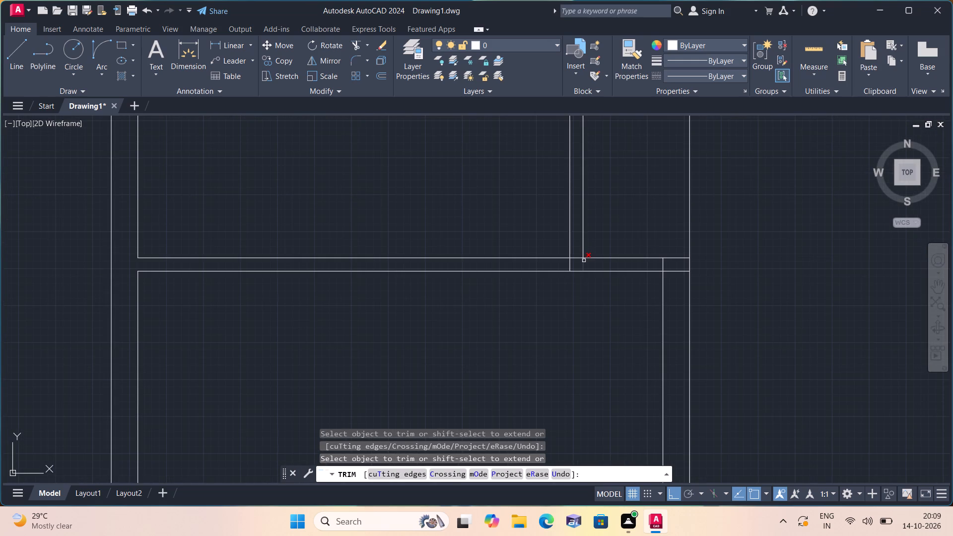
{"action": "scroll", "coordinate": [580, 266], "scroll_direction": "down", "scroll_amount": 2}
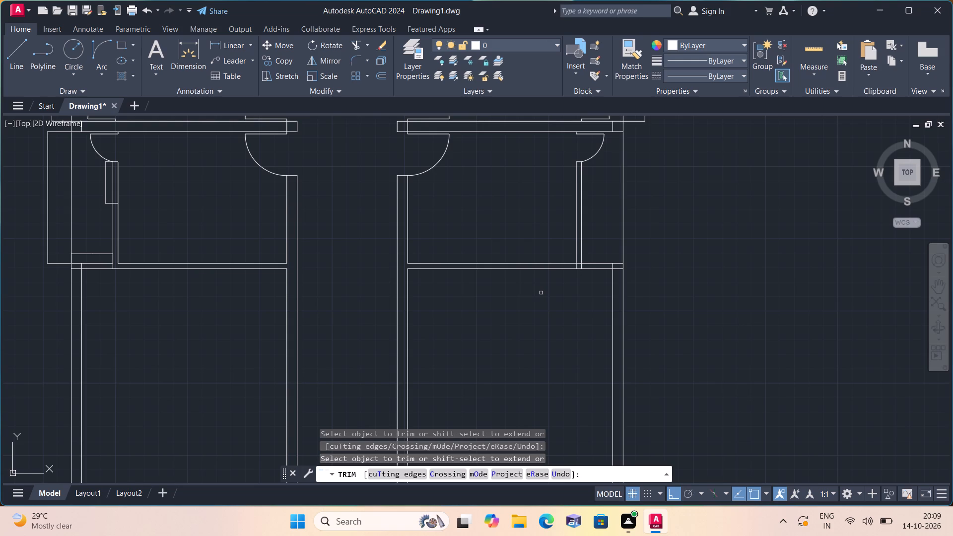
{"action": "scroll", "coordinate": [570, 263], "scroll_direction": "up", "scroll_amount": 2}
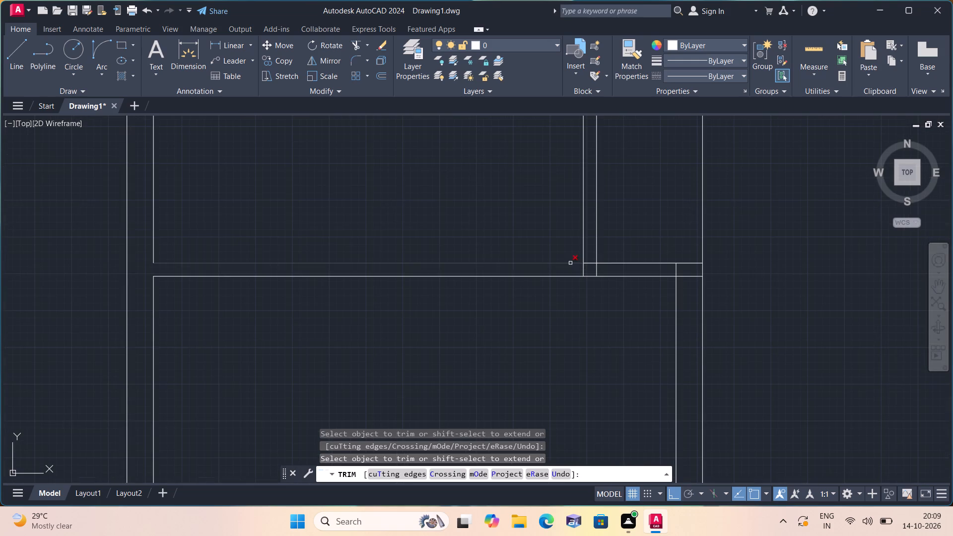
{"action": "left_click", "coordinate": [581, 271]}
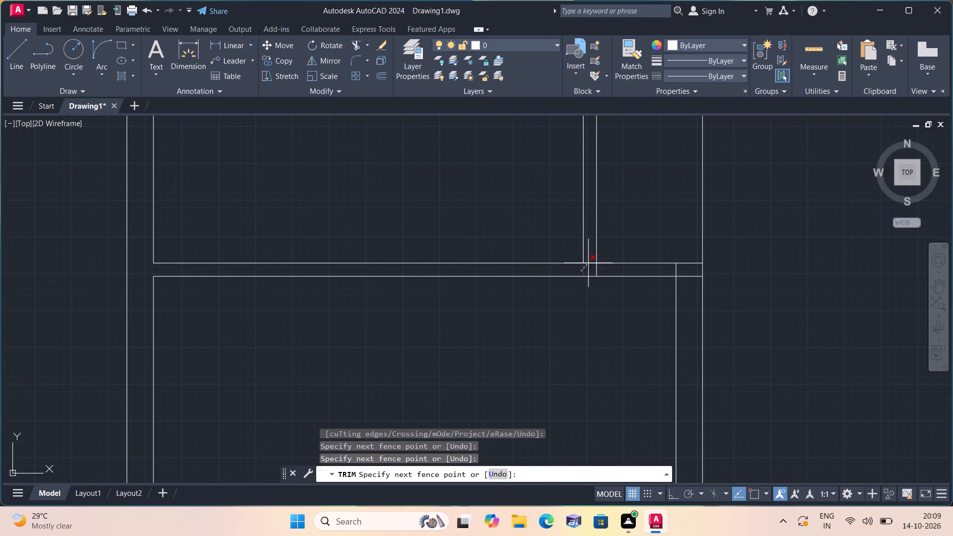
{"action": "left_click", "coordinate": [589, 261]}
{"action": "scroll", "coordinate": [562, 289], "scroll_direction": "down", "scroll_amount": 2}
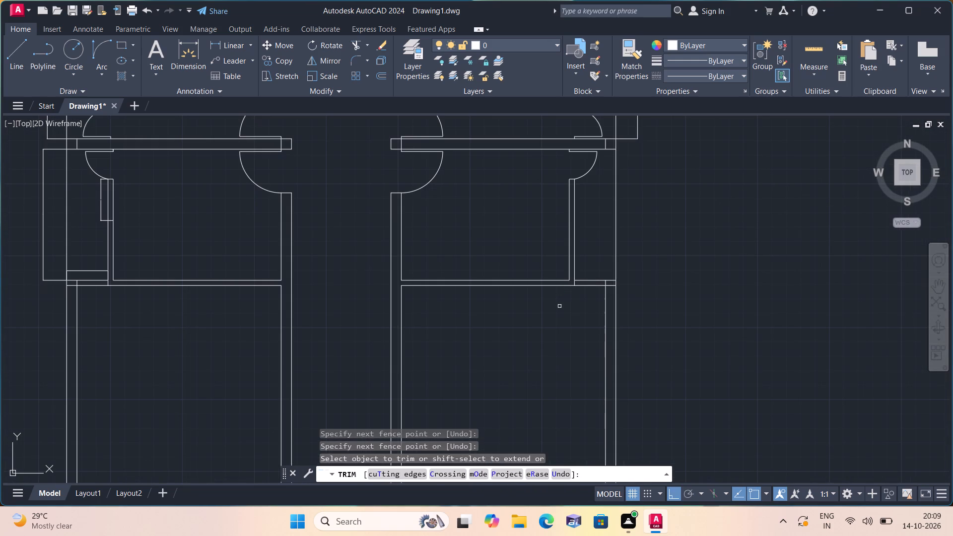
{"action": "key", "text": "Escape"}
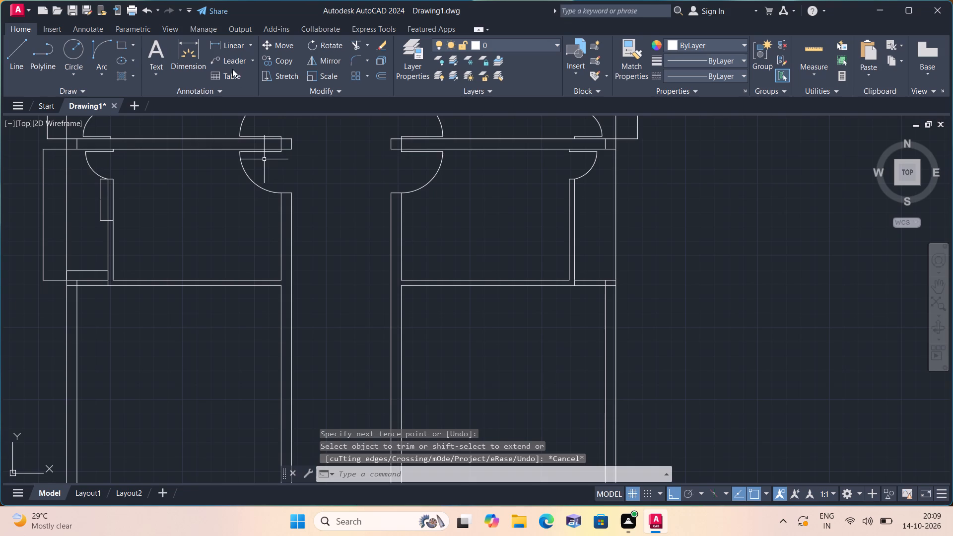
Draw a line 3' down the east partition's outer face from the door jamb, continuing across the wall thickness.
{"action": "key", "text": "l"}
{"action": "key", "text": "space"}
{"action": "scroll", "coordinate": [541, 197], "scroll_direction": "up", "scroll_amount": 2}
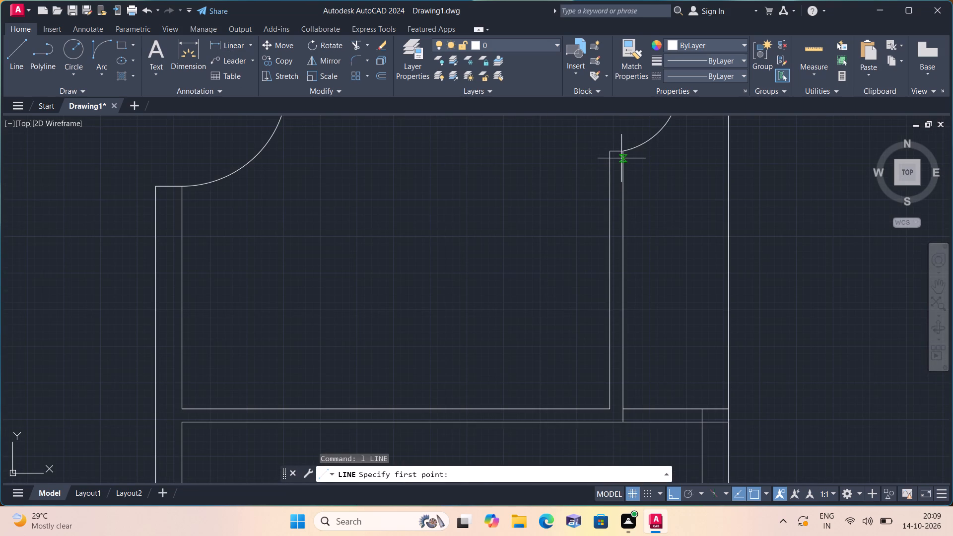
{"action": "left_click_drag", "start_coordinate": [622, 154], "coordinate": [621, 160]}
{"action": "type", "text": "3'"}
{"action": "key", "text": "space"}
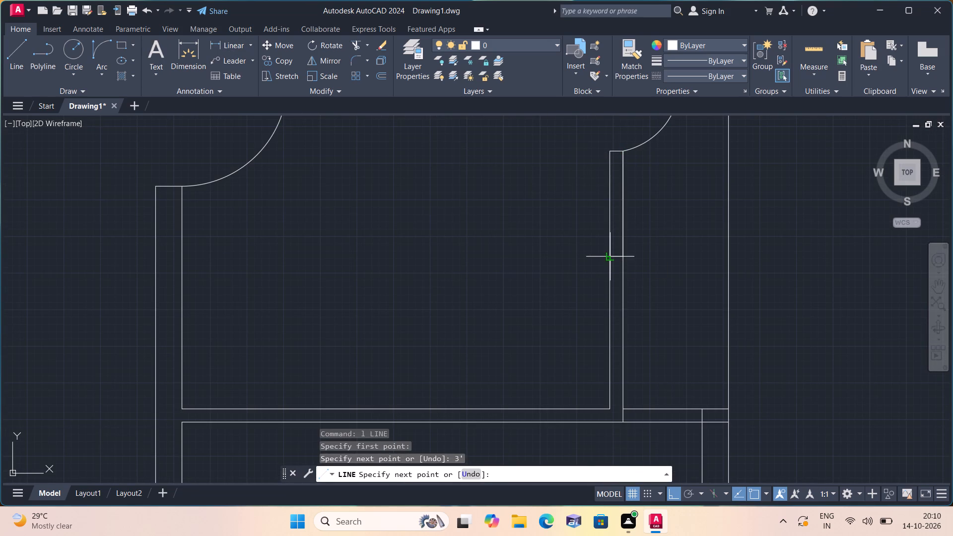
{"action": "left_click", "coordinate": [609, 256]}
{"action": "key", "text": "space"}
Delete the 3' vertical construction line on the east partition, keeping the short line across the wall.
{"action": "left_click", "coordinate": [622, 250]}
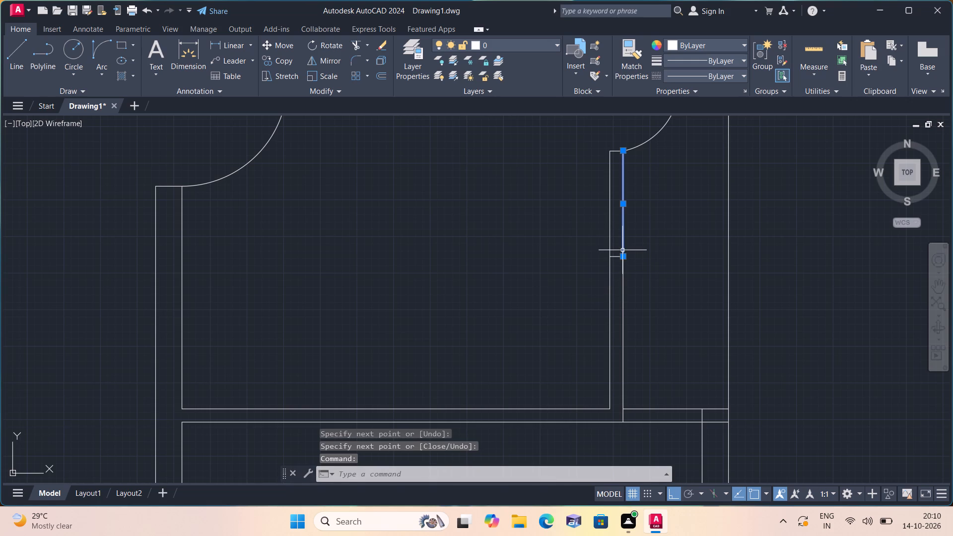
{"action": "key", "text": "Delete"}
Add a vertical linear dimension from the door jamb to the cross line, placed just outside the east partition.
{"action": "left_click", "coordinate": [239, 41]}
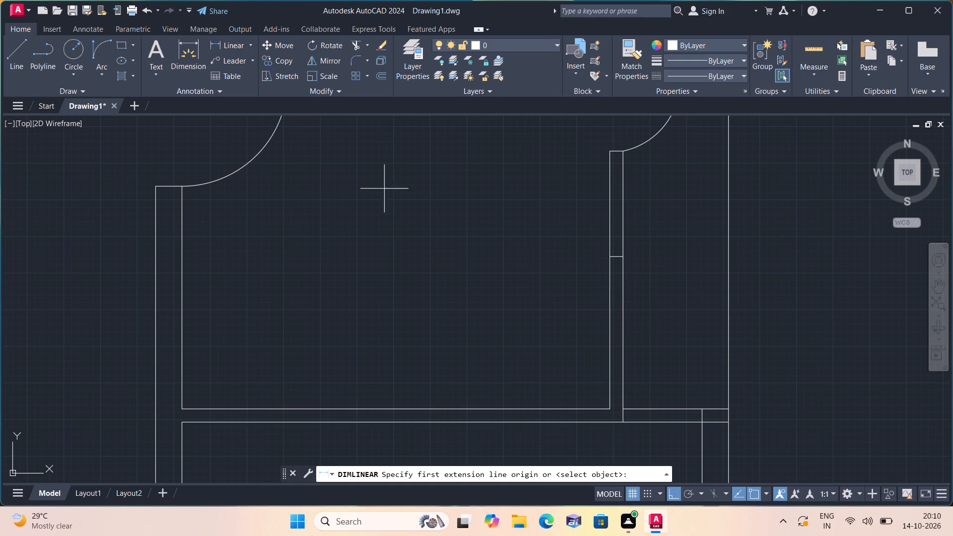
{"action": "left_click", "coordinate": [622, 153]}
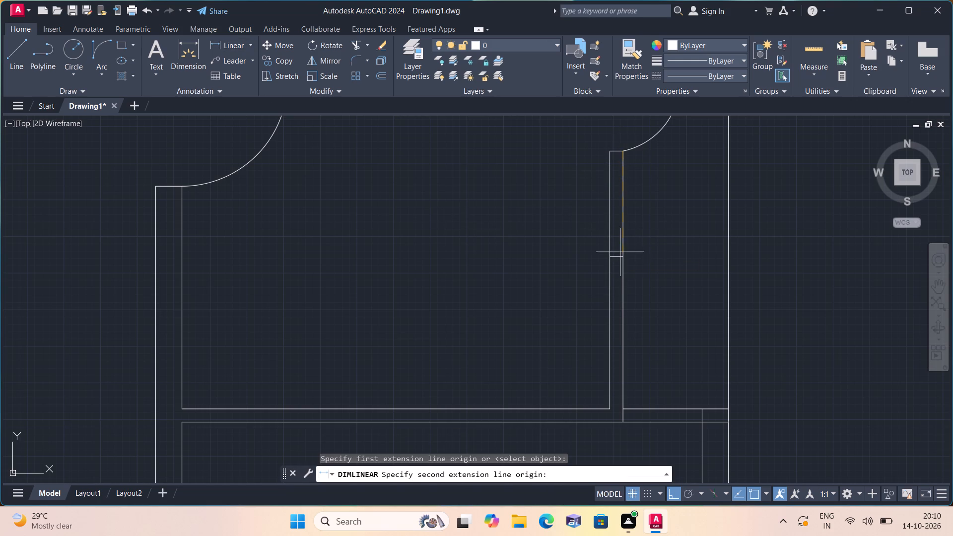
{"action": "left_click", "coordinate": [621, 257]}
{"action": "left_click", "coordinate": [635, 253]}
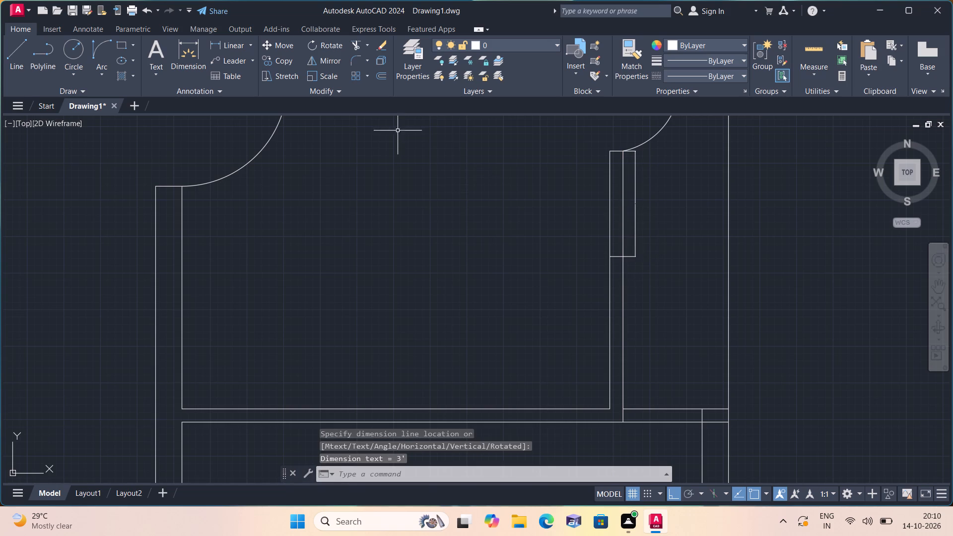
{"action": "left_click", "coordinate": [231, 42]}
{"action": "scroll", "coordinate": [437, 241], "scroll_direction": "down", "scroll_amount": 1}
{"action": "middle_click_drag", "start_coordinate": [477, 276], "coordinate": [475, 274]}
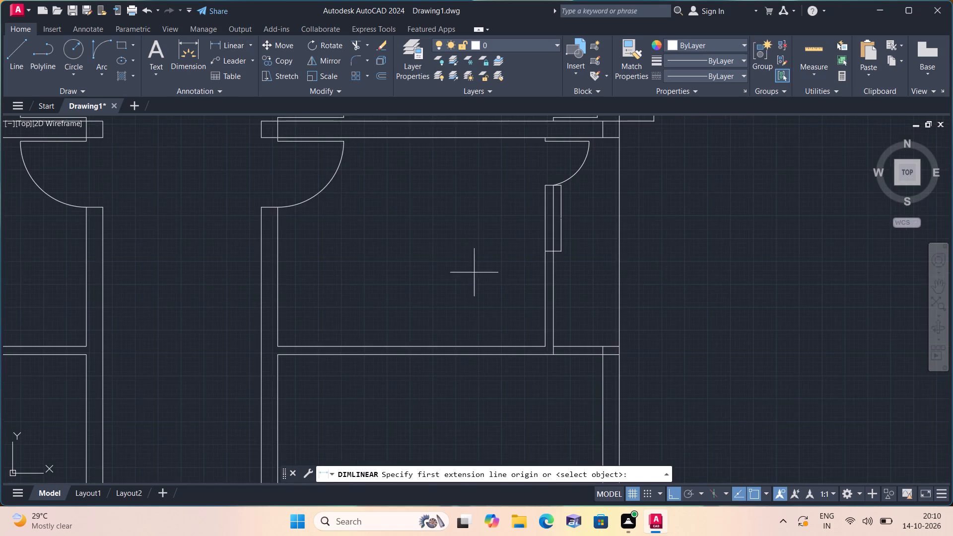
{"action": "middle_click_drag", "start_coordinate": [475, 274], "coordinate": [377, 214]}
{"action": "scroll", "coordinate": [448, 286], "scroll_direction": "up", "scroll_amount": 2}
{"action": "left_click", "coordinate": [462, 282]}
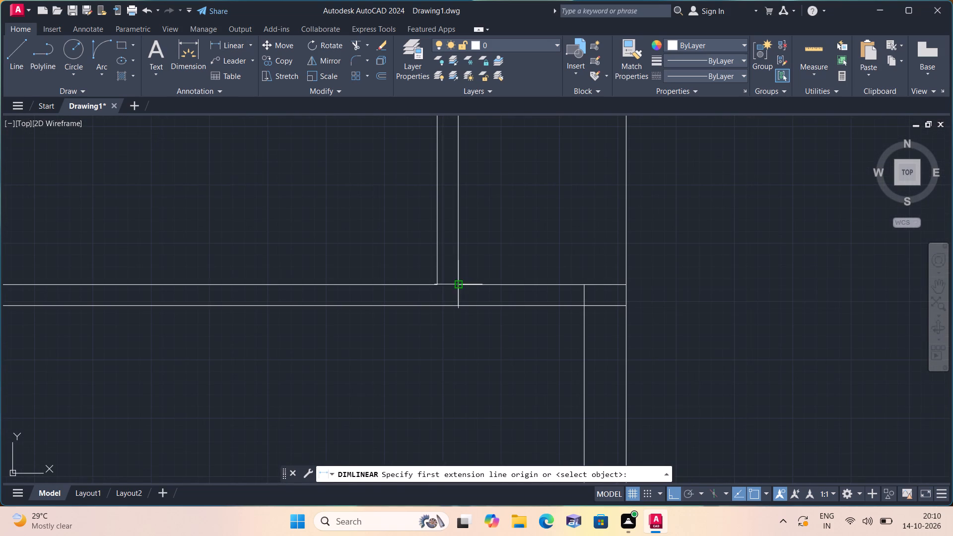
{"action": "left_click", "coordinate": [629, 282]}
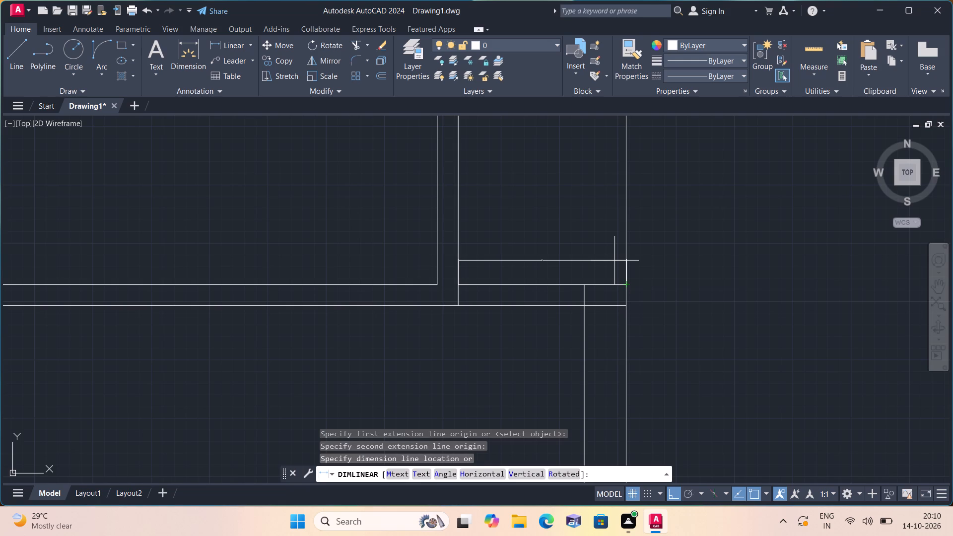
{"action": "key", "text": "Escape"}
Erase the horizontal dimension above the lower wall between the west outer wall and the thin partition.
{"action": "scroll", "coordinate": [497, 268], "scroll_direction": "down", "scroll_amount": 2}
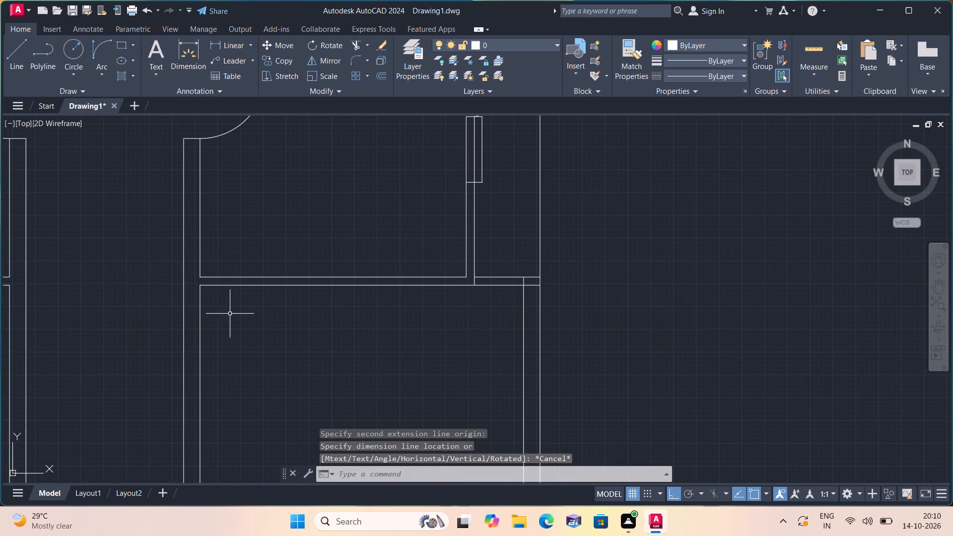
{"action": "scroll", "coordinate": [171, 288], "scroll_direction": "down", "scroll_amount": 1}
{"action": "middle_click_drag", "start_coordinate": [171, 288], "coordinate": [274, 269]}
{"action": "scroll", "coordinate": [347, 259], "scroll_direction": "down", "scroll_amount": 3}
{"action": "scroll", "coordinate": [180, 276], "scroll_direction": "up", "scroll_amount": 3}
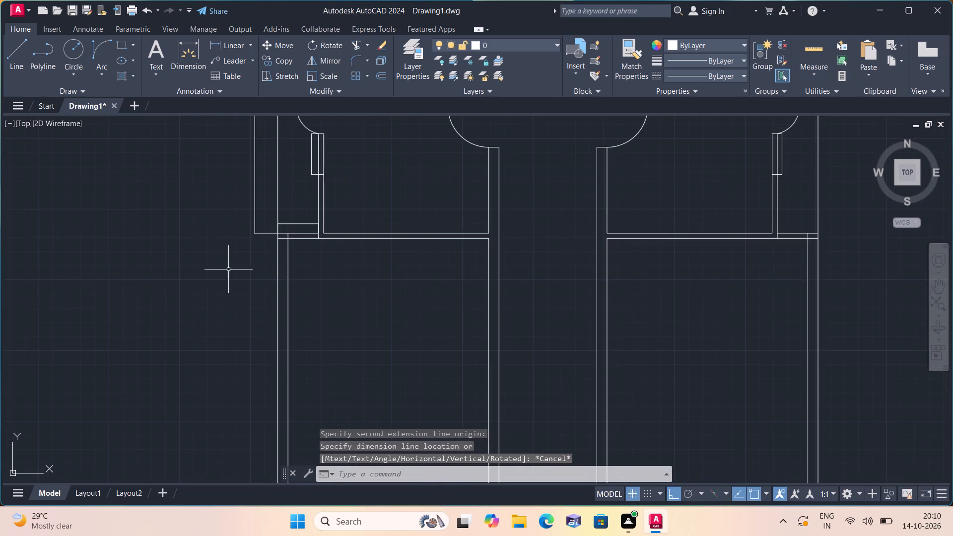
{"action": "scroll", "coordinate": [286, 244], "scroll_direction": "up", "scroll_amount": 3}
{"action": "left_click", "coordinate": [329, 186]}
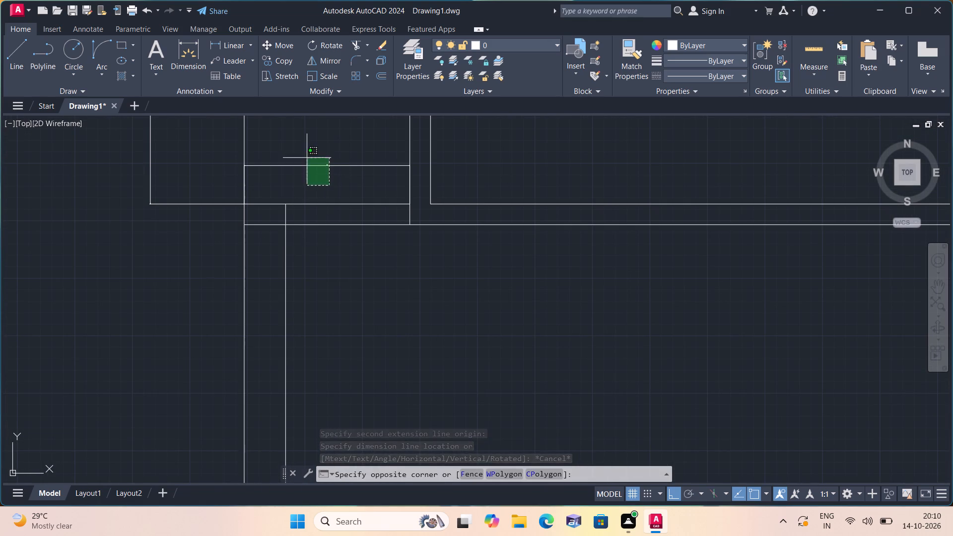
{"action": "left_click", "coordinate": [305, 154]}
{"action": "key", "text": "Delete"}
Add a horizontal linear dimension from the west outer wall's inner face to the thin partition, just above the lower wall.
{"action": "scroll", "coordinate": [305, 154], "scroll_direction": "down", "scroll_amount": 2}
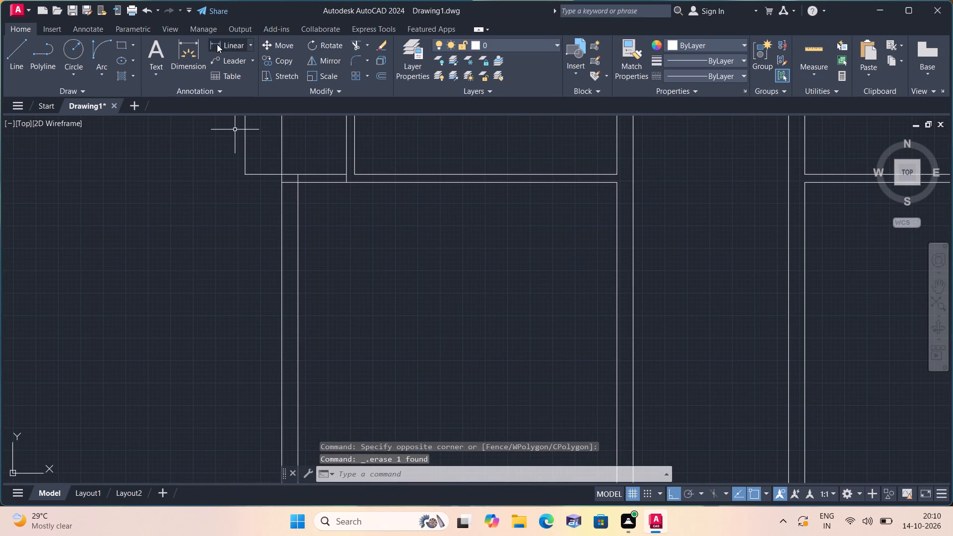
{"action": "left_click", "coordinate": [227, 44]}
{"action": "scroll", "coordinate": [277, 126], "scroll_direction": "up", "scroll_amount": 2}
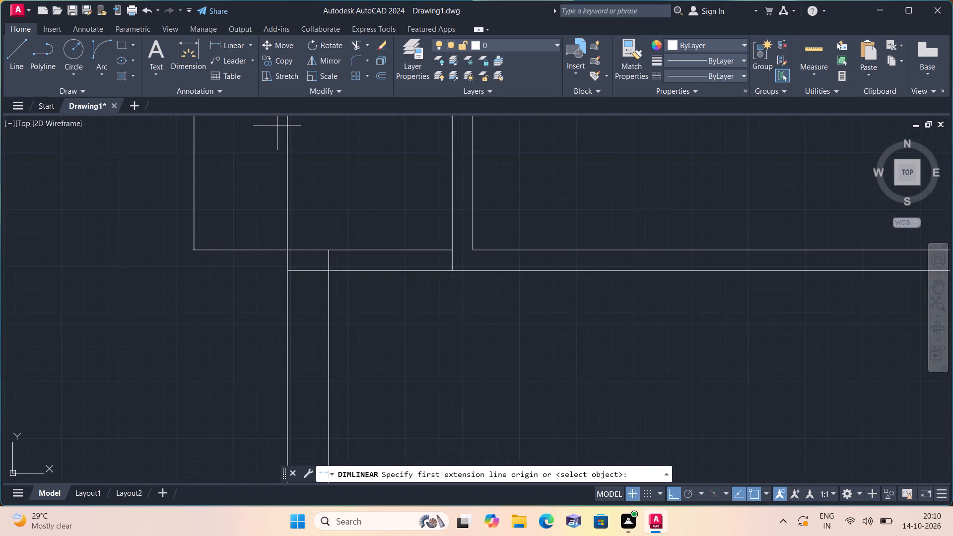
{"action": "scroll", "coordinate": [277, 126], "scroll_direction": "up", "scroll_amount": 1}
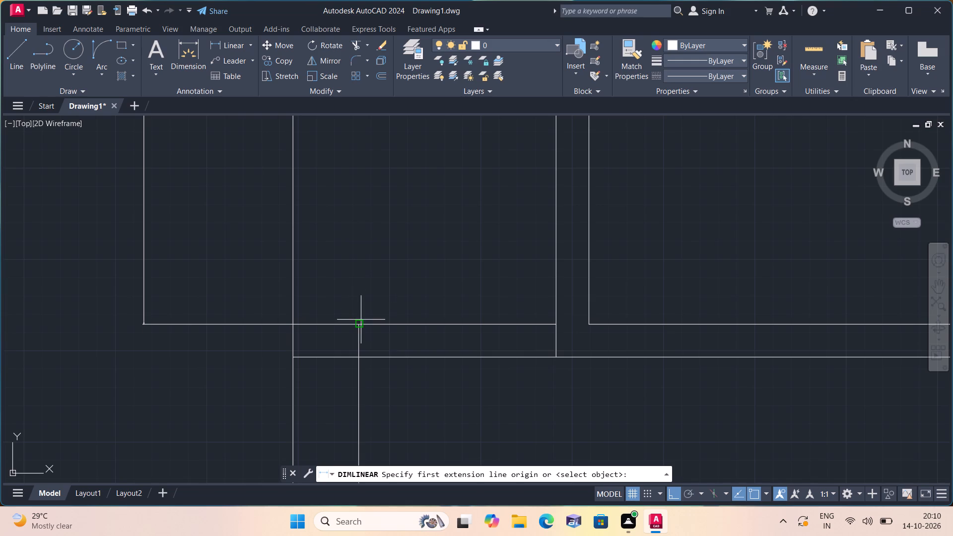
{"action": "left_click", "coordinate": [360, 322]}
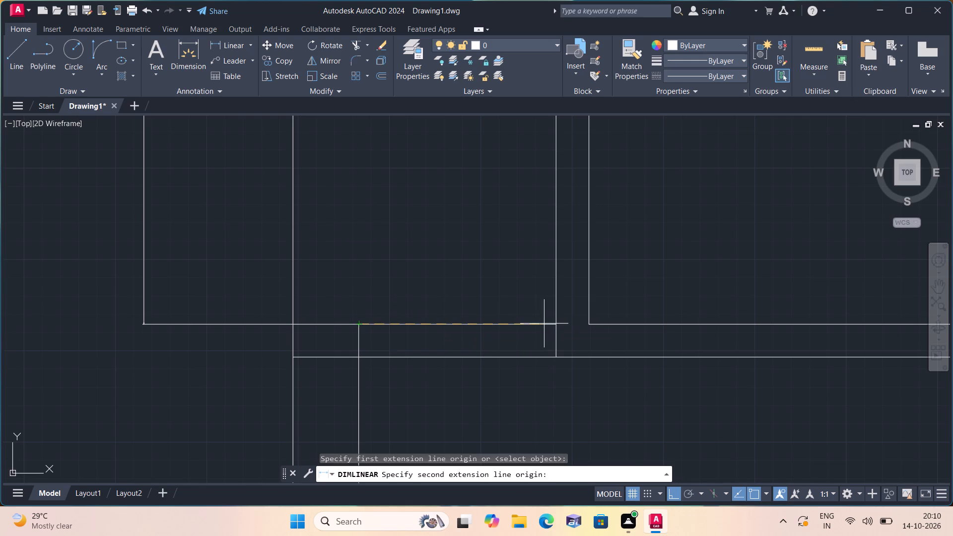
{"action": "left_click", "coordinate": [557, 325]}
{"action": "left_click", "coordinate": [533, 287]}
Examine the existing width dimensions of the matching narrow spaces in the upper part of the floor plan.
{"action": "scroll", "coordinate": [487, 242], "scroll_direction": "down", "scroll_amount": 2}
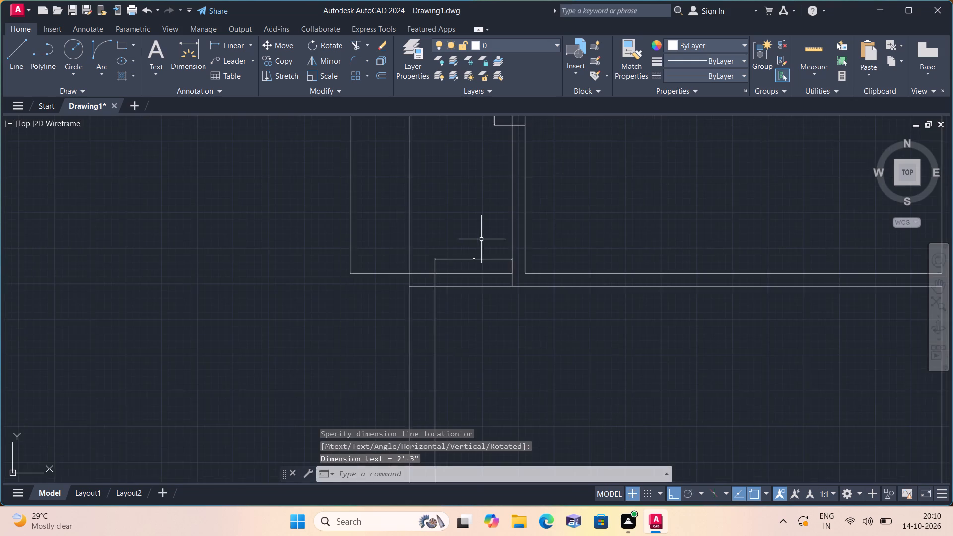
{"action": "scroll", "coordinate": [481, 238], "scroll_direction": "down", "scroll_amount": 1}
{"action": "middle_click_drag", "start_coordinate": [481, 238], "coordinate": [251, 454]}
{"action": "scroll", "coordinate": [251, 454], "scroll_direction": "down", "scroll_amount": 2}
{"action": "scroll", "coordinate": [241, 267], "scroll_direction": "up", "scroll_amount": 3}
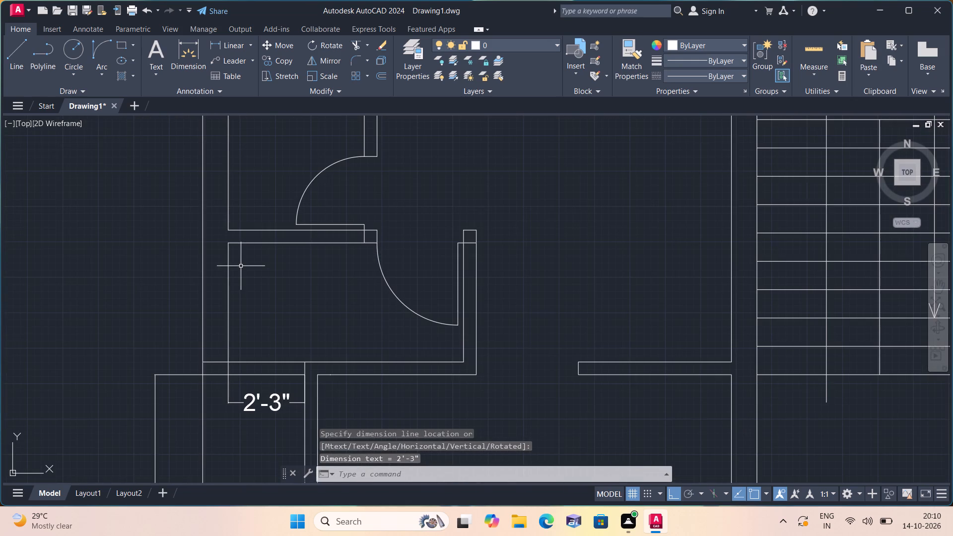
{"action": "scroll", "coordinate": [241, 266], "scroll_direction": "down", "scroll_amount": 1}
{"action": "scroll", "coordinate": [413, 392], "scroll_direction": "down", "scroll_amount": 1}
{"action": "middle_click_drag", "start_coordinate": [403, 388], "coordinate": [315, 283]}
{"action": "scroll", "coordinate": [333, 316], "scroll_direction": "down", "scroll_amount": 1}
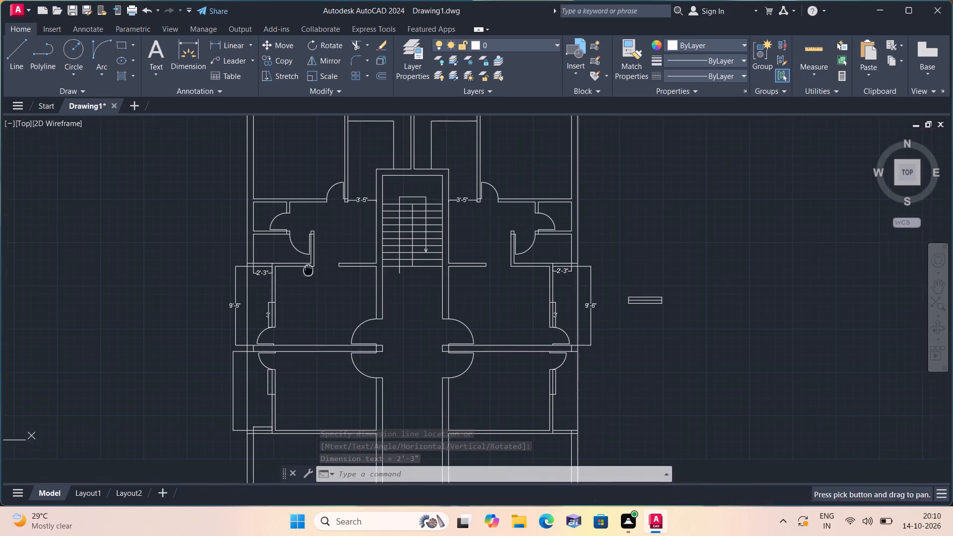
{"action": "middle_click_drag", "start_coordinate": [350, 362], "coordinate": [320, 301]}
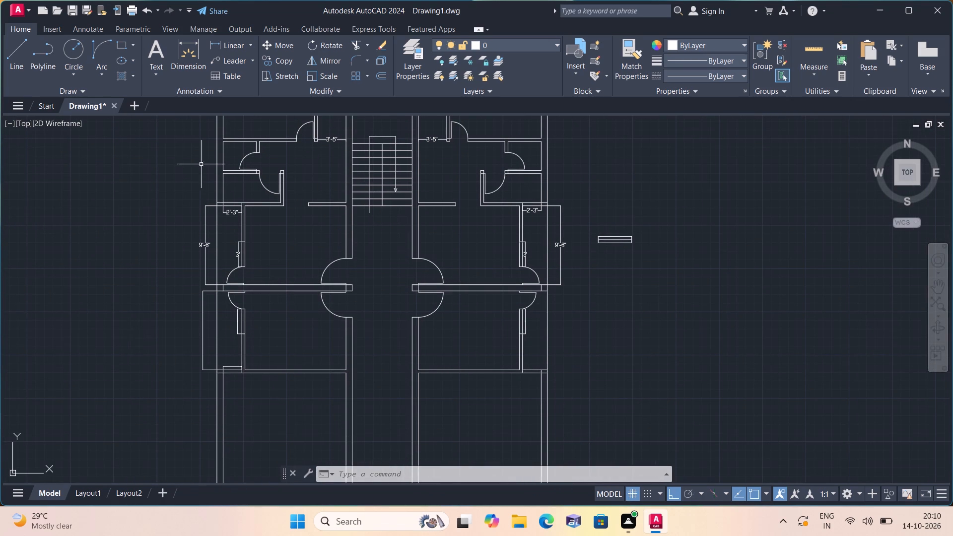
Add a horizontal linear dimension from the east outer wall's inner face to the thin partition, just above the lower wall.
{"action": "left_click", "coordinate": [228, 45]}
{"action": "scroll", "coordinate": [525, 375], "scroll_direction": "up", "scroll_amount": 4}
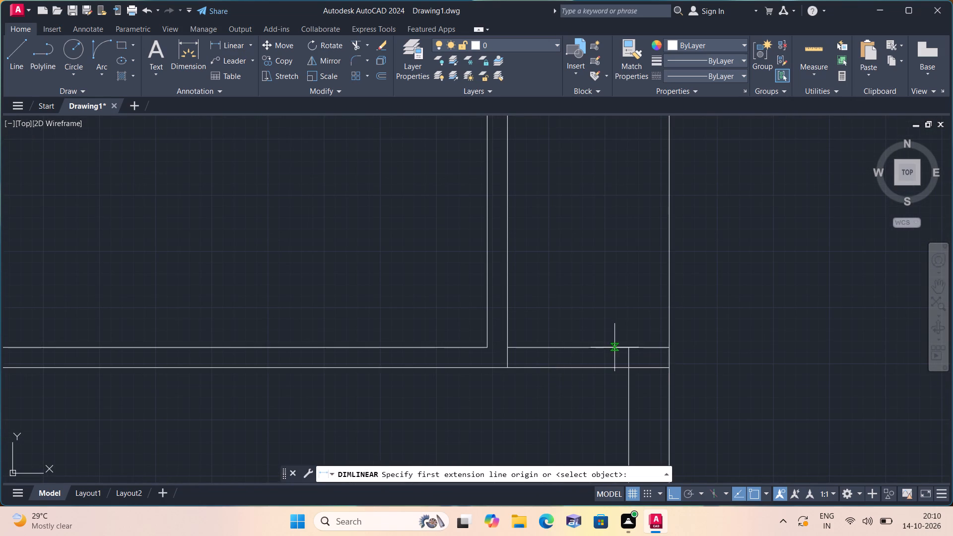
{"action": "left_click", "coordinate": [631, 348]}
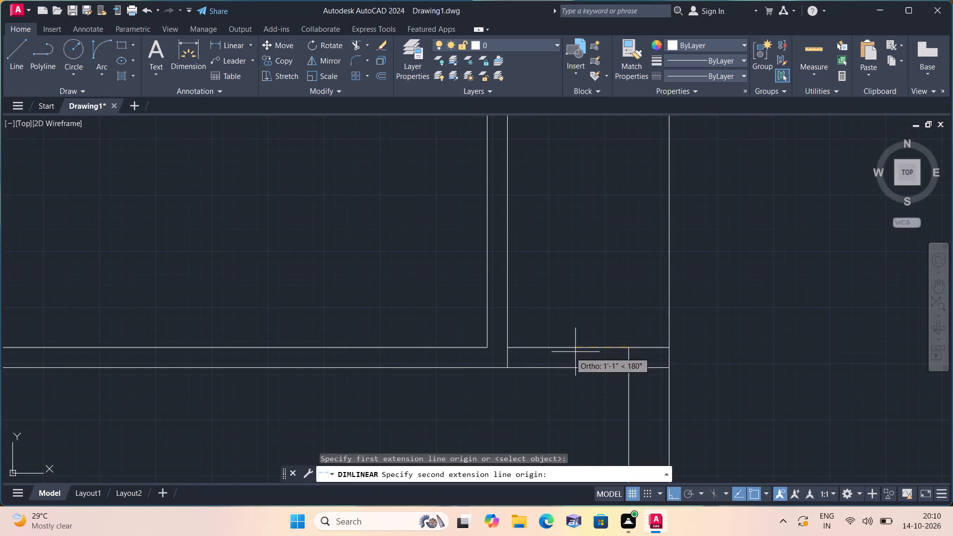
{"action": "left_click", "coordinate": [510, 349]}
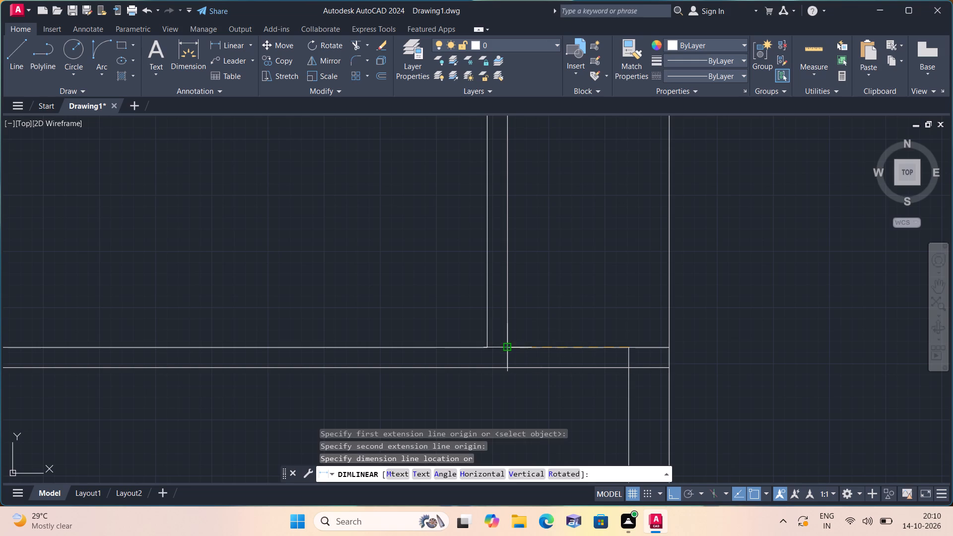
{"action": "left_click", "coordinate": [504, 320]}
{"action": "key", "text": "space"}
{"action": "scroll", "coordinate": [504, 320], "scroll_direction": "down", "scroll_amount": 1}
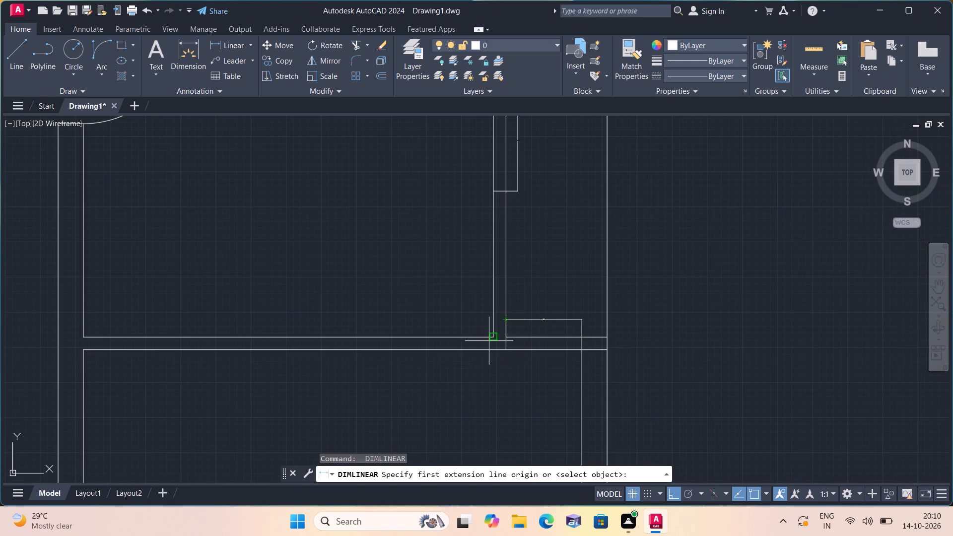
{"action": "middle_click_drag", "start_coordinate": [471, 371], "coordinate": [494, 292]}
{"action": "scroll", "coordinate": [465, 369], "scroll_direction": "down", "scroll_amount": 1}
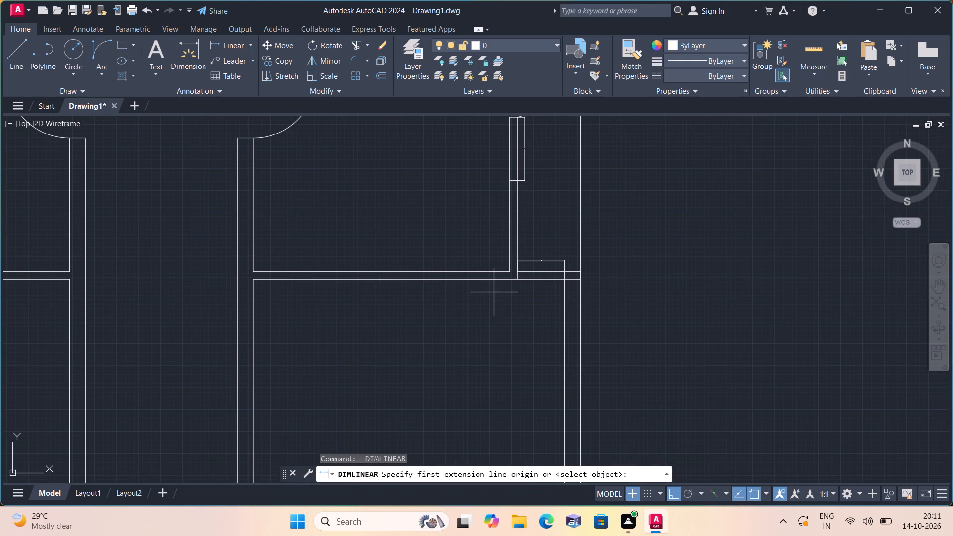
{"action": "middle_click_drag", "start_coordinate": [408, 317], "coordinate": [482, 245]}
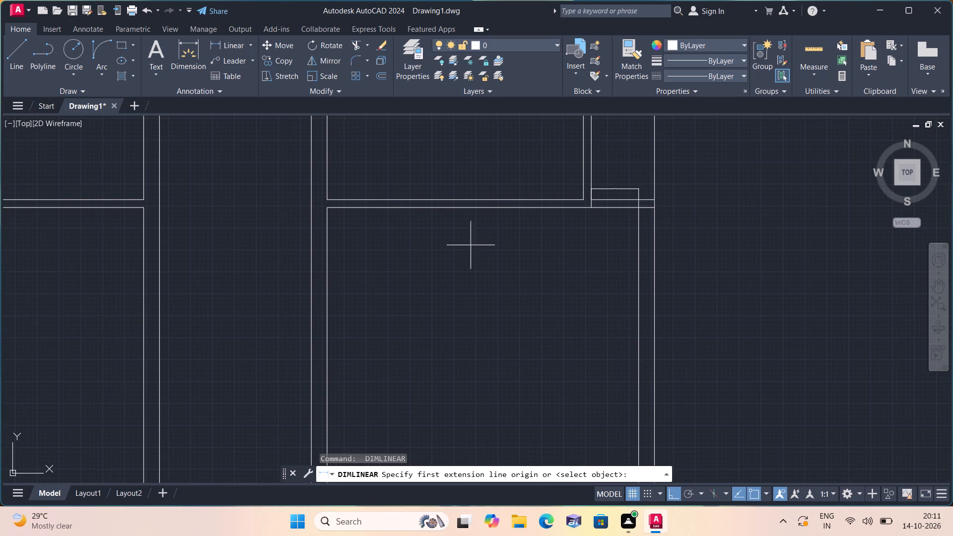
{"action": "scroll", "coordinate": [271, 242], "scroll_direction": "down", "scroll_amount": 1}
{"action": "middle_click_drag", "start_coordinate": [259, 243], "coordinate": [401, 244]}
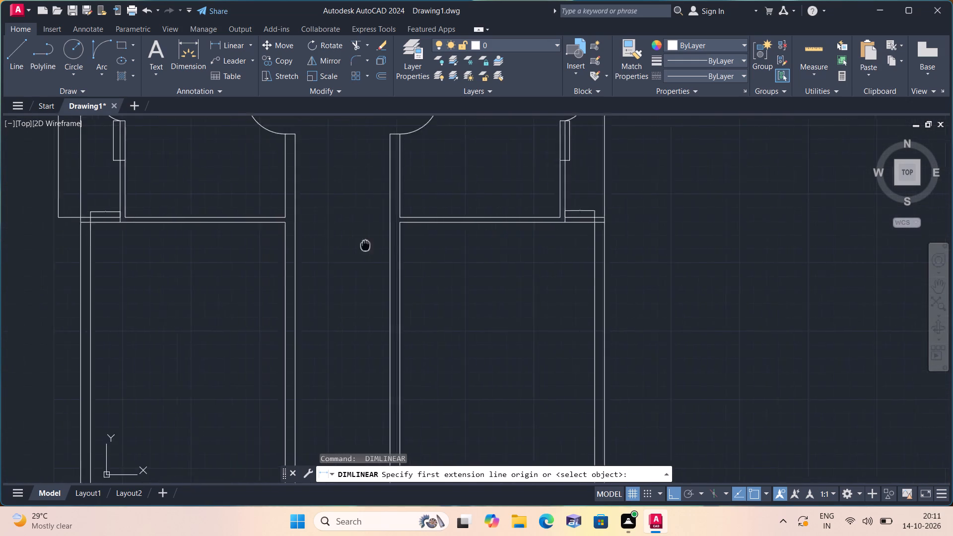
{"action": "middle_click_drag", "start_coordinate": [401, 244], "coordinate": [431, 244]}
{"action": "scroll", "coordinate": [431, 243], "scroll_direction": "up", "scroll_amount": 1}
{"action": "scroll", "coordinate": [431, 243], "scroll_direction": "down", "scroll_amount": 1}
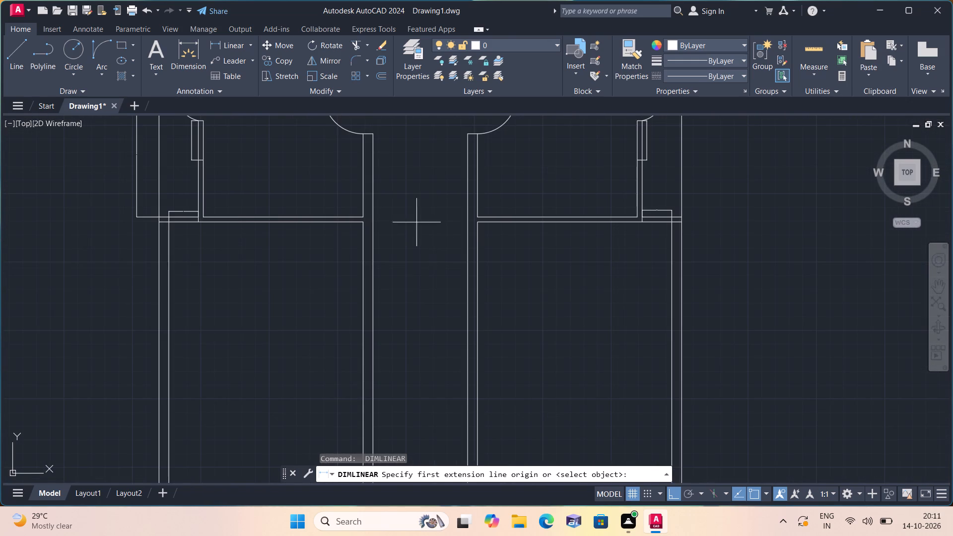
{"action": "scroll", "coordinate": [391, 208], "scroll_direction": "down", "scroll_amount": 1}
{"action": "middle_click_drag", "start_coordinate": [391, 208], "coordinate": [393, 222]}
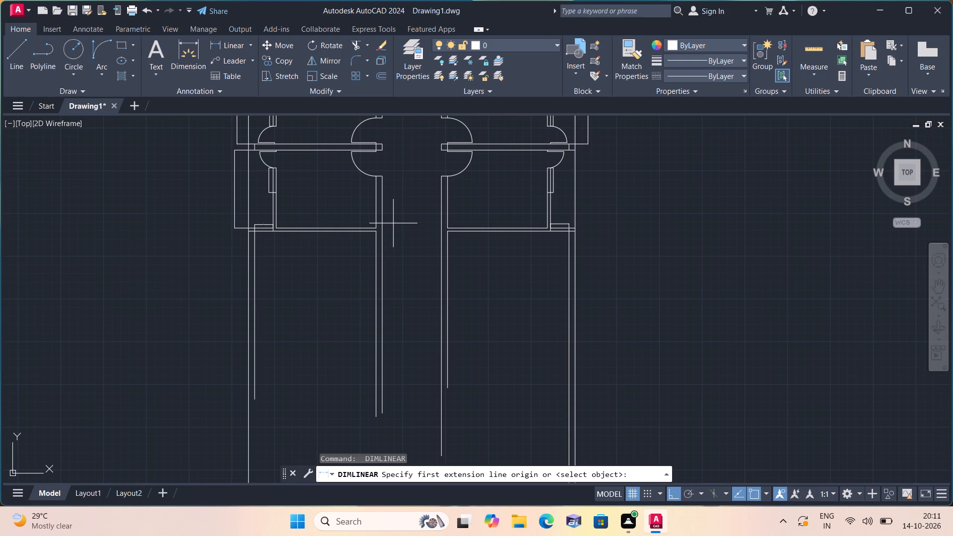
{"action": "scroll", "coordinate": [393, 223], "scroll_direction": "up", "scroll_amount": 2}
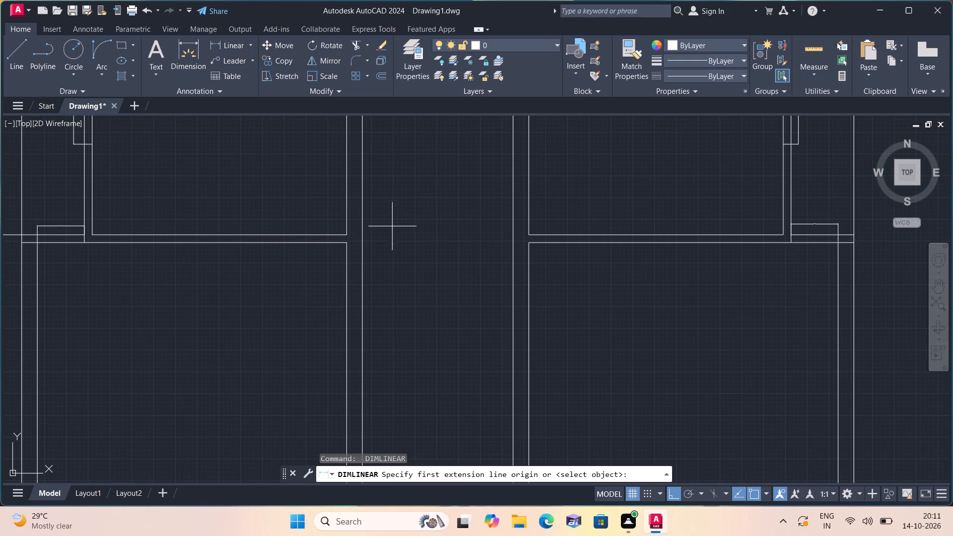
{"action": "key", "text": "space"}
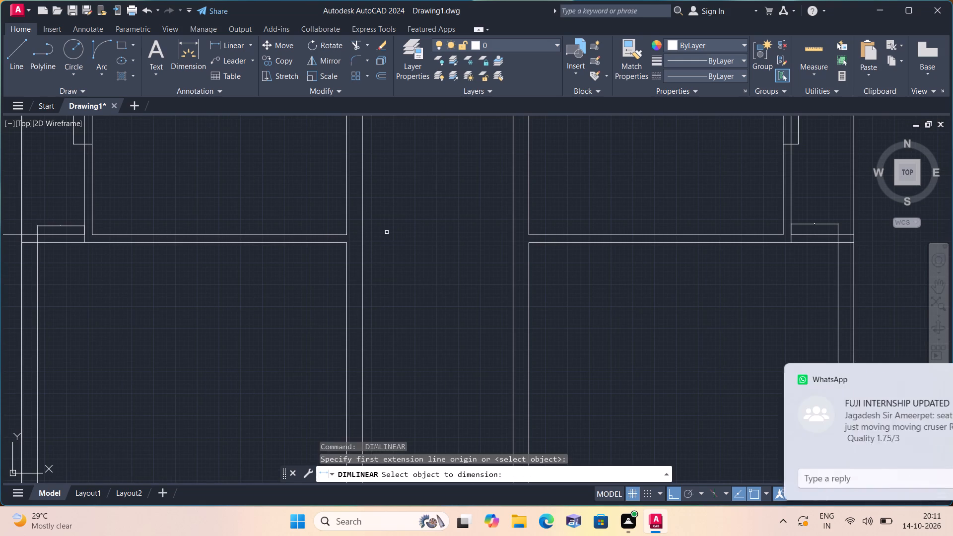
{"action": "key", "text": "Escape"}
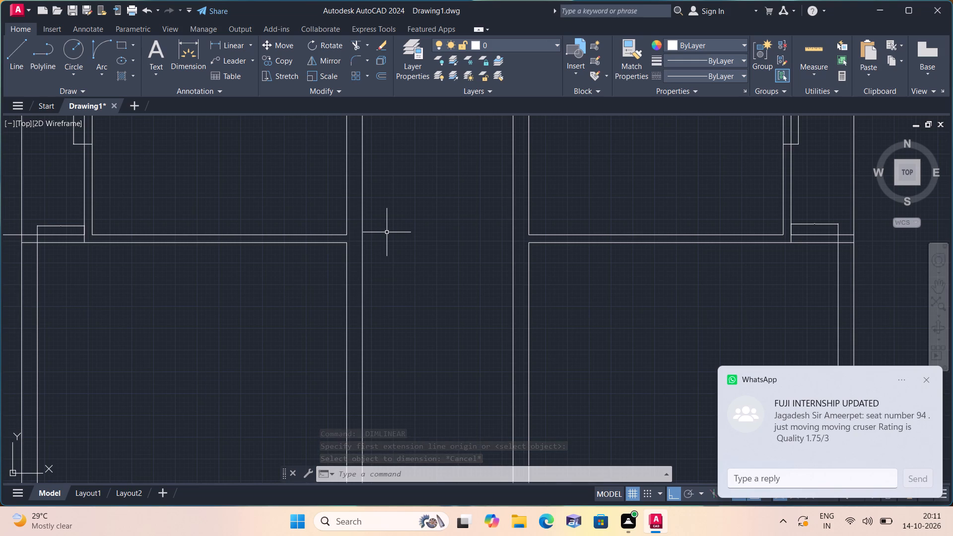
Draw a horizontal line across the central corridor, joining the upper-face corners of the lower cross walls on both sides.
{"action": "key", "text": "l"}
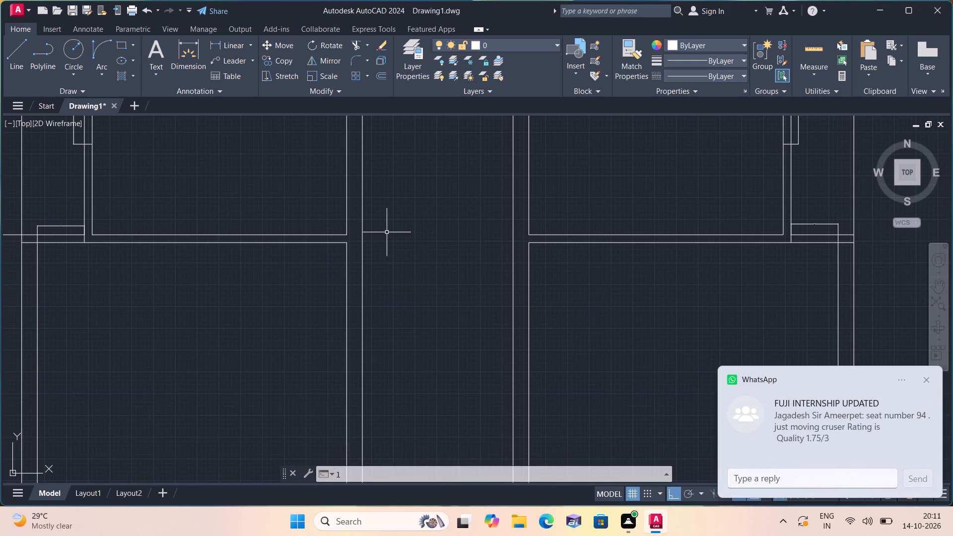
{"action": "key", "text": "space"}
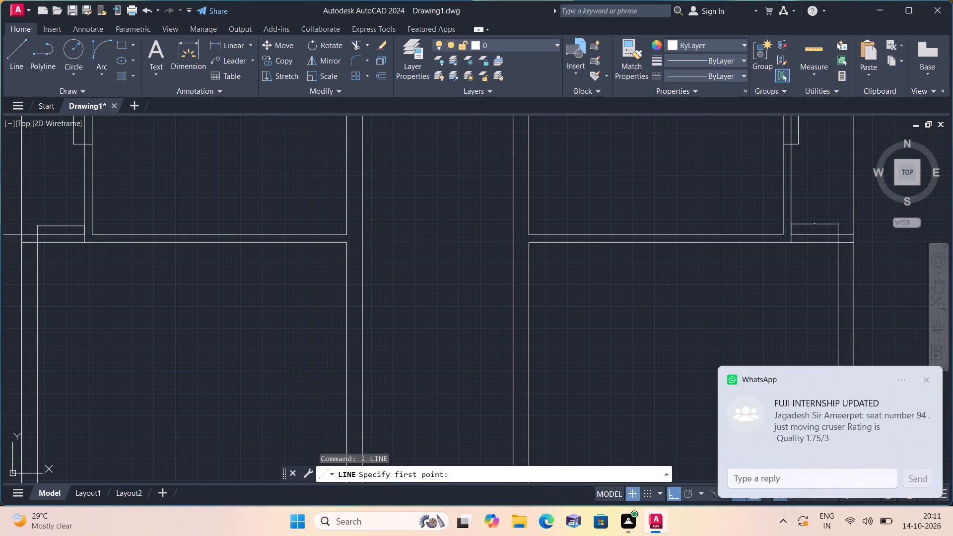
{"action": "scroll", "coordinate": [367, 233], "scroll_direction": "up", "scroll_amount": 1}
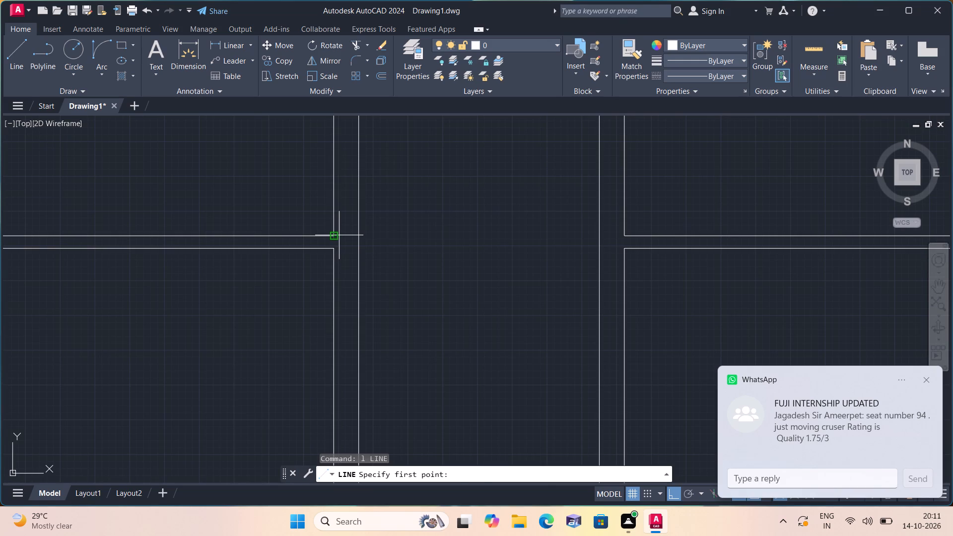
{"action": "left_click", "coordinate": [339, 235]}
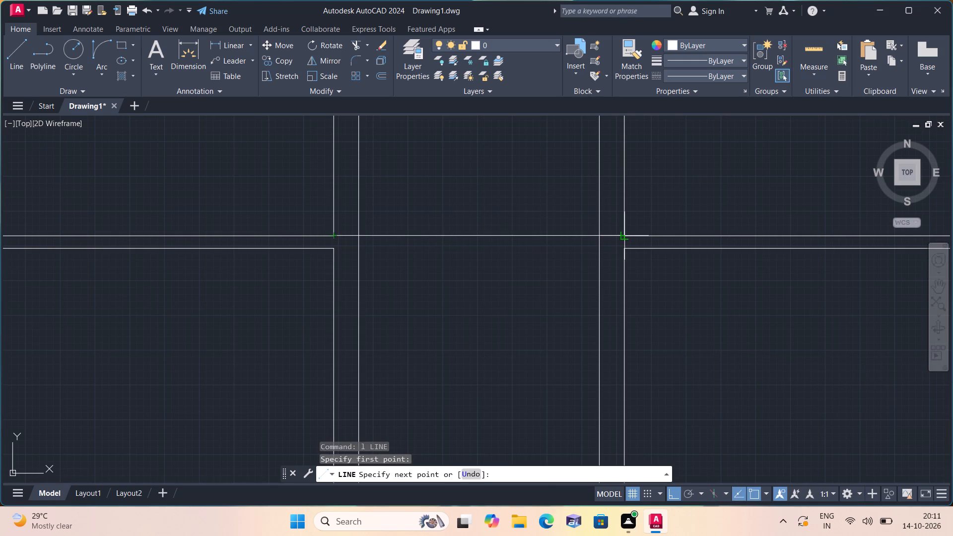
{"action": "left_click", "coordinate": [628, 235]}
{"action": "key", "text": "space"}
Offset the new corridor line 9" downward to form a cross wall.
{"action": "type", "text": "off"}
{"action": "key", "text": "space"}
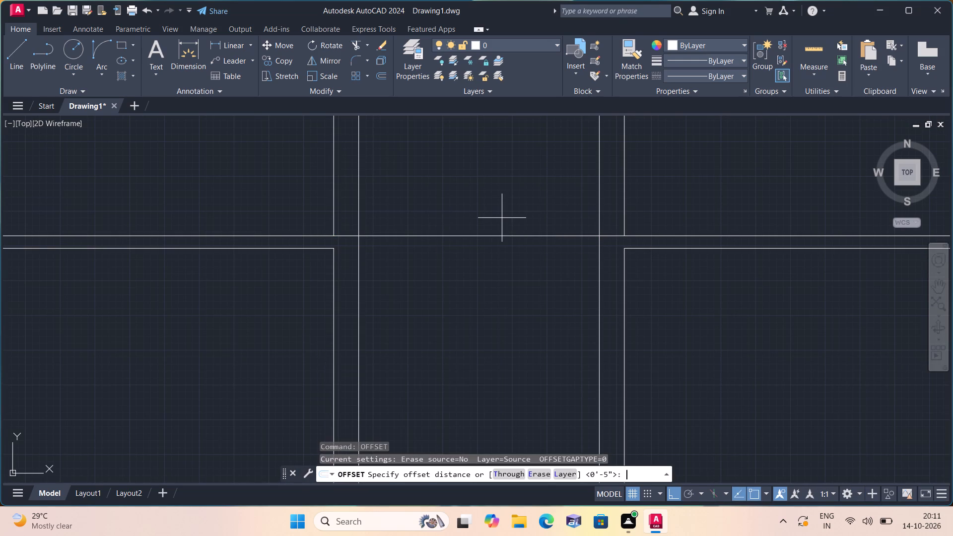
{"action": "key", "text": "9"}
{"action": "key", "text": "shift+quotedbl"}
{"action": "key", "text": "space"}
{"action": "left_click", "coordinate": [509, 236]}
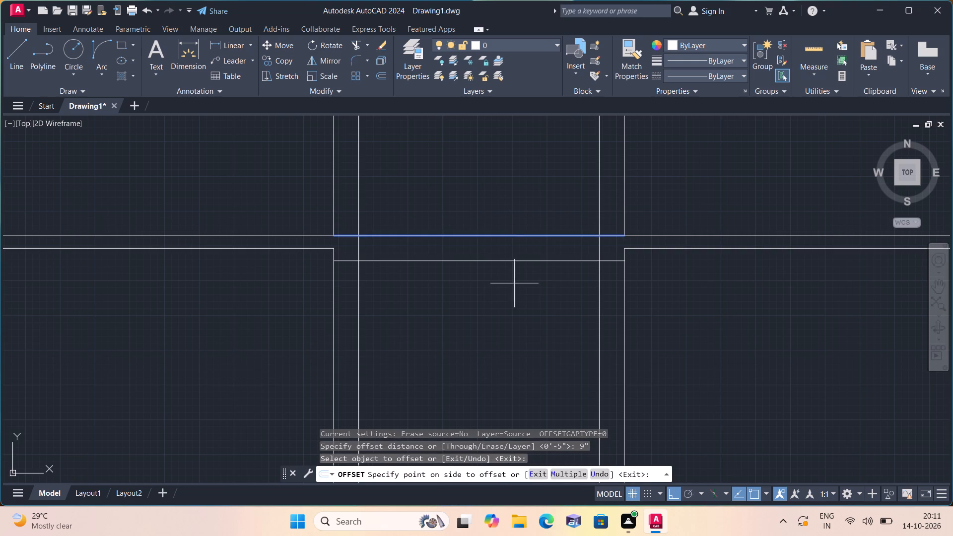
{"action": "left_click", "coordinate": [514, 304]}
{"action": "key", "text": "space"}
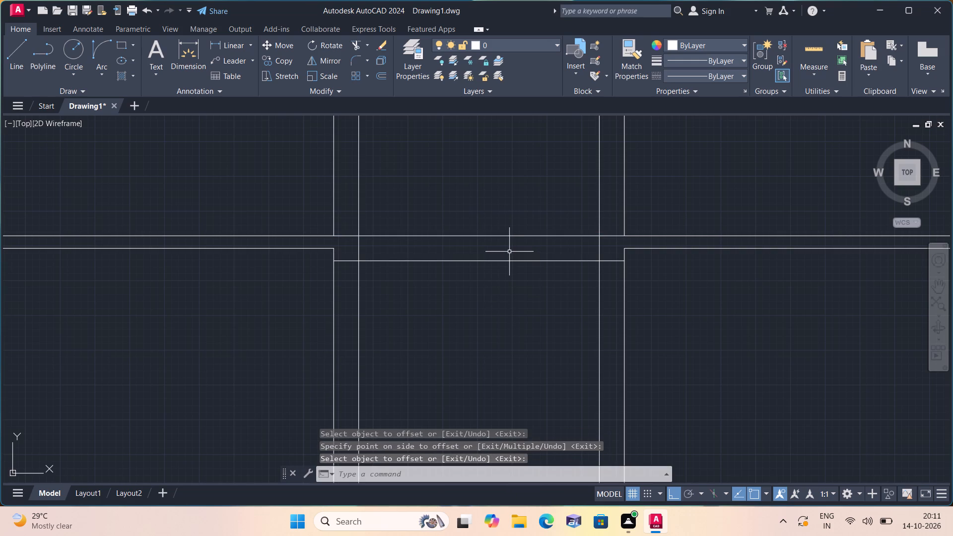
Trim both corridor cross-wall lines where they run through the west and east corridor walls.
{"action": "type", "text": "trim"}
{"action": "key", "text": "space"}
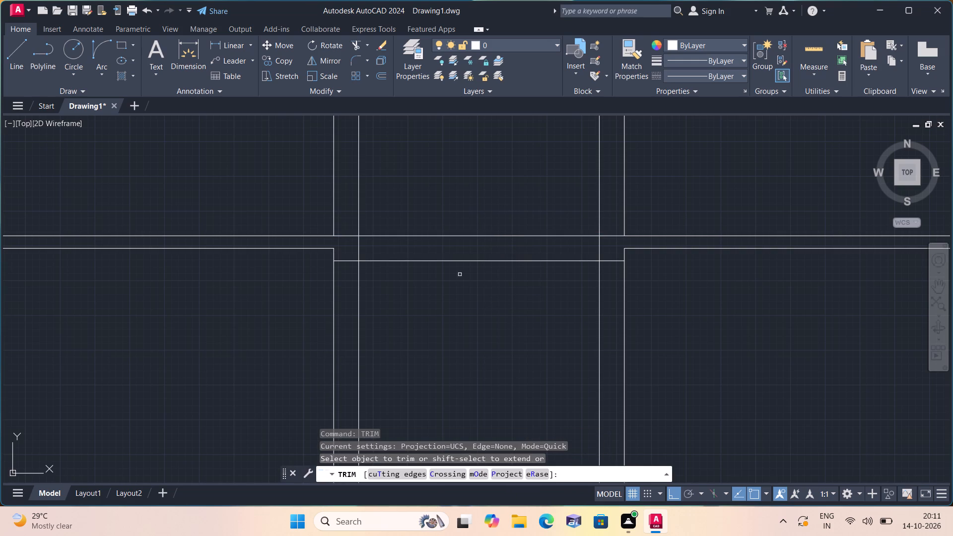
{"action": "left_click", "coordinate": [347, 259]}
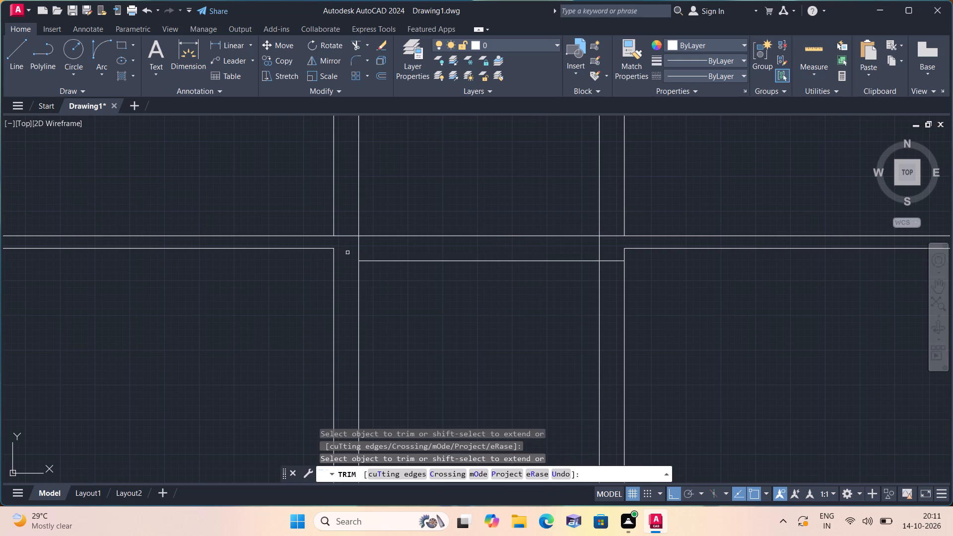
{"action": "left_click", "coordinate": [351, 231]}
{"action": "left_click", "coordinate": [349, 252]}
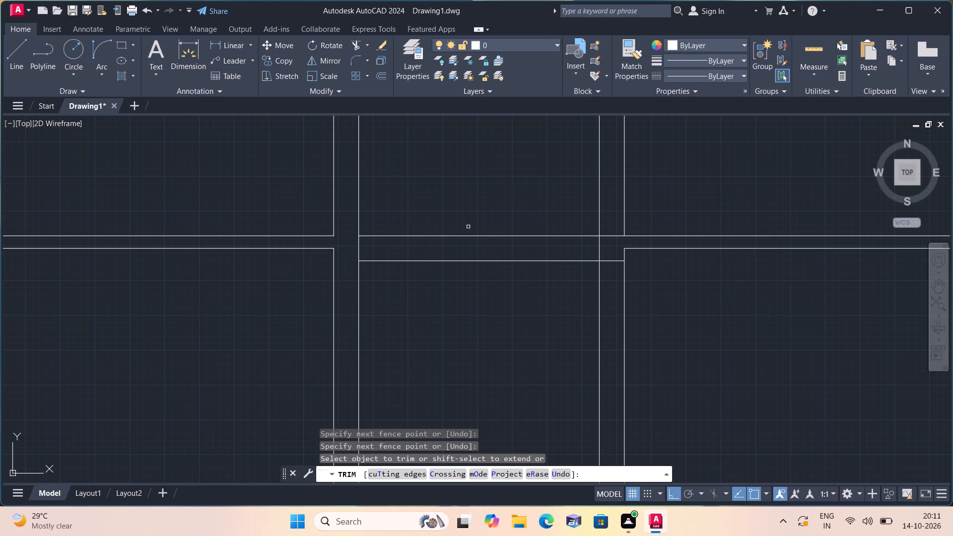
{"action": "left_click", "coordinate": [610, 233]}
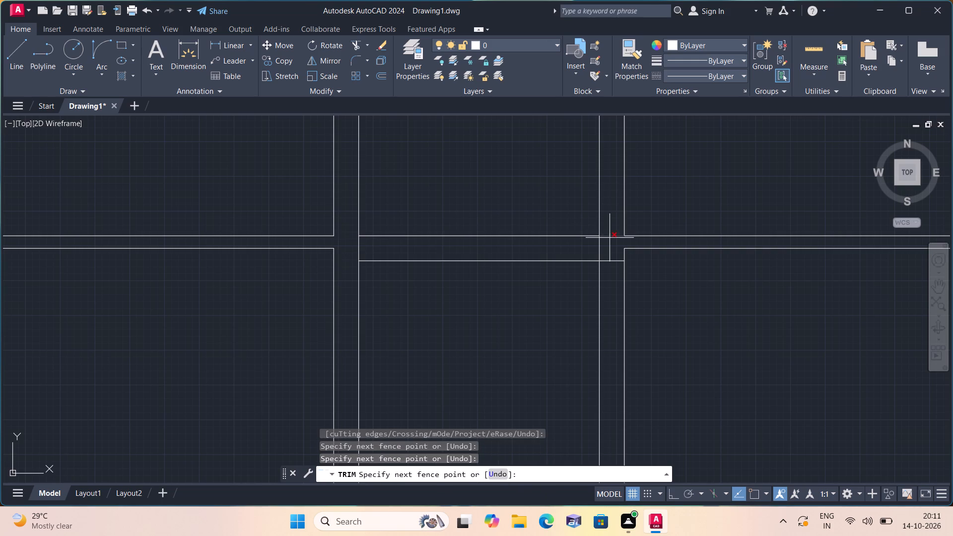
{"action": "left_click", "coordinate": [614, 269]}
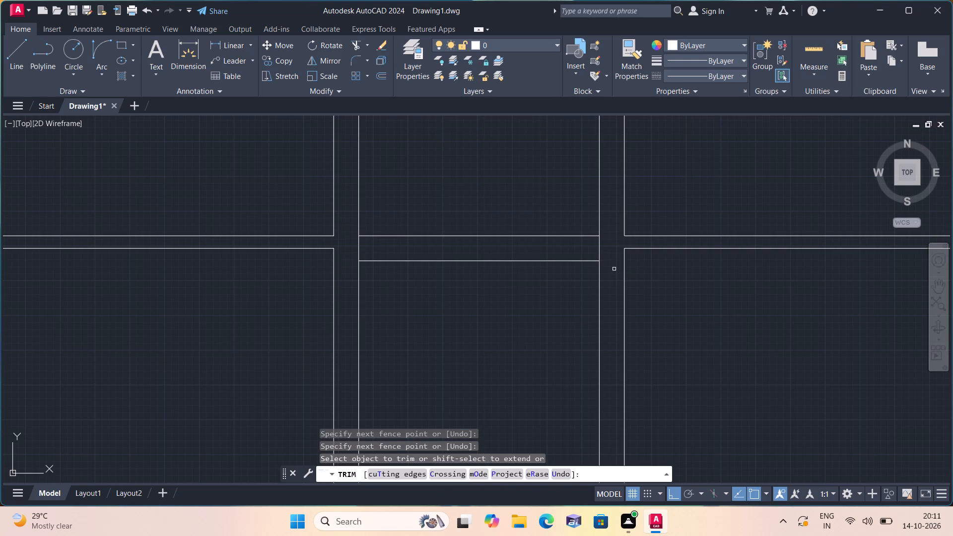
{"action": "key", "text": "space"}
Draw a line 1' along the cross wall's upper edge from the west corridor wall, continuing straight down to its lower edge.
{"action": "key", "text": "l"}
{"action": "key", "text": "space"}
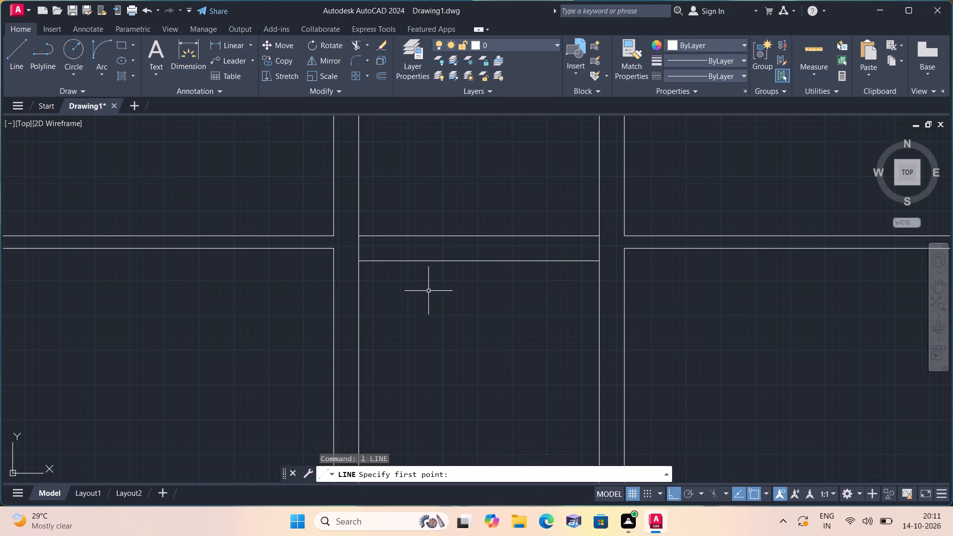
{"action": "left_click", "coordinate": [360, 237]}
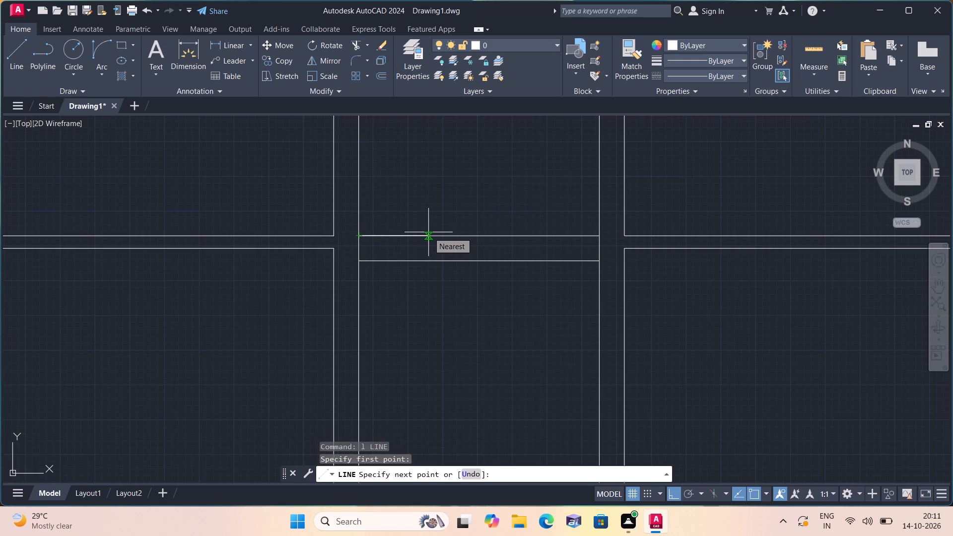
{"action": "key", "text": "1"}
{"action": "type", "text": "'"}
{"action": "key", "text": "space"}
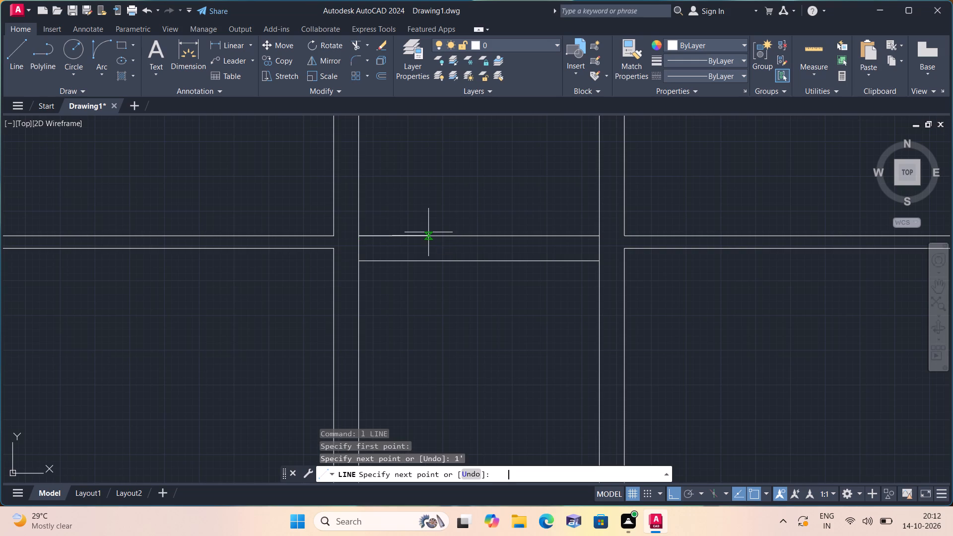
{"action": "left_click", "coordinate": [392, 260]}
{"action": "key", "text": "space"}
Erase the 1' horizontal guide segment at the west end of the cross wall, keeping the vertical jamb line.
{"action": "left_click", "coordinate": [381, 238]}
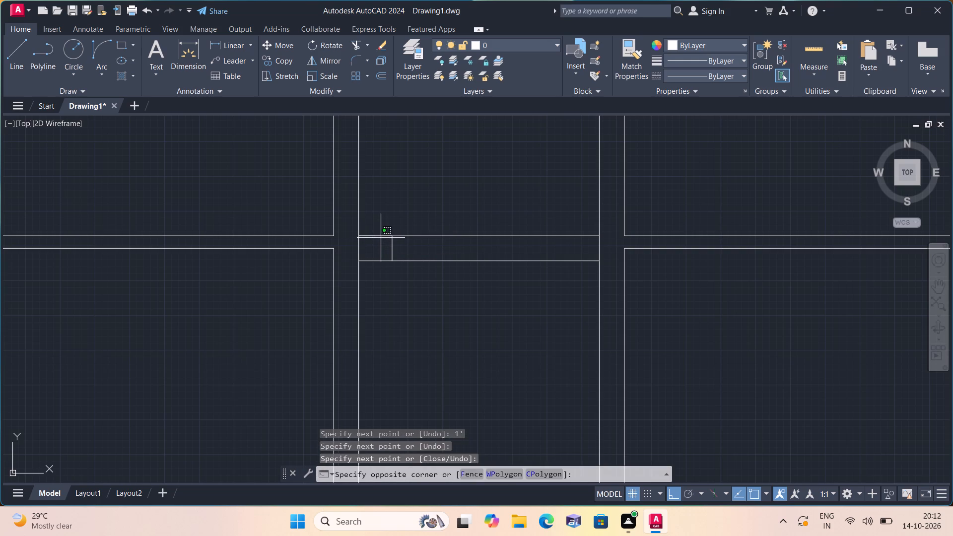
{"action": "left_click", "coordinate": [380, 235]}
{"action": "left_click", "coordinate": [380, 235]}
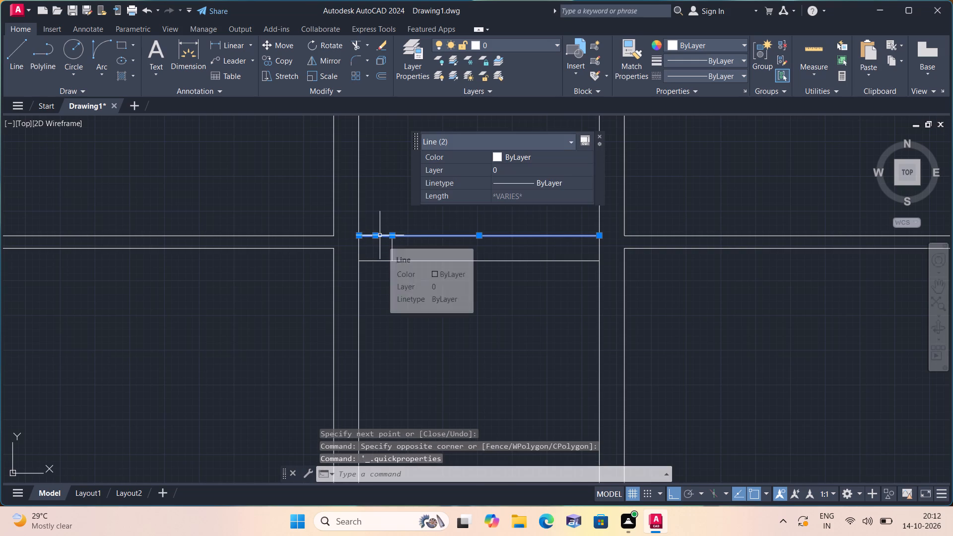
{"action": "key", "text": "Escape"}
{"action": "left_click", "coordinate": [380, 234]}
{"action": "left_click", "coordinate": [380, 235]}
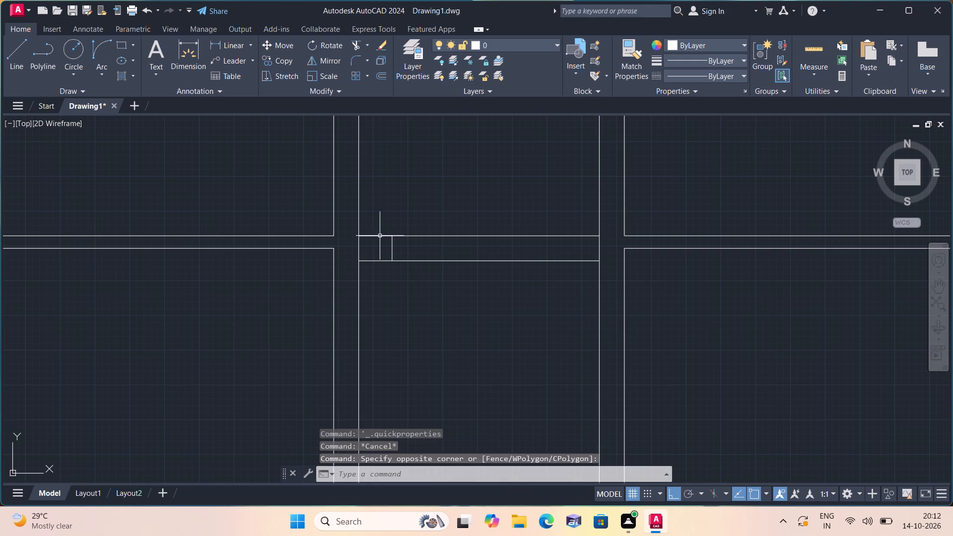
{"action": "left_click", "coordinate": [380, 236]}
{"action": "left_click", "coordinate": [380, 236]}
{"action": "key", "text": "Delete"}
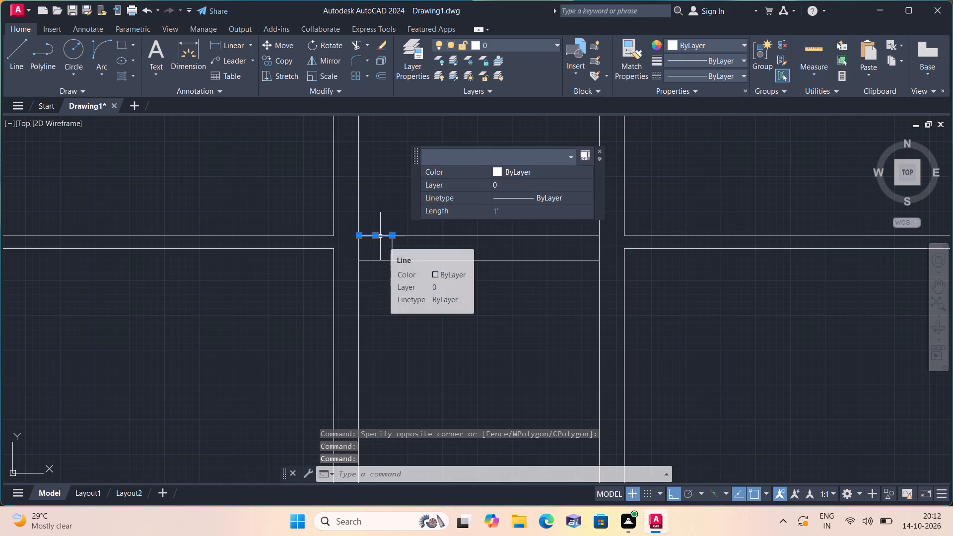
Draw a line 1' along the cross wall's upper edge from the east corridor wall, continuing straight down to its lower edge.
{"action": "key", "text": "l"}
{"action": "key", "text": "space"}
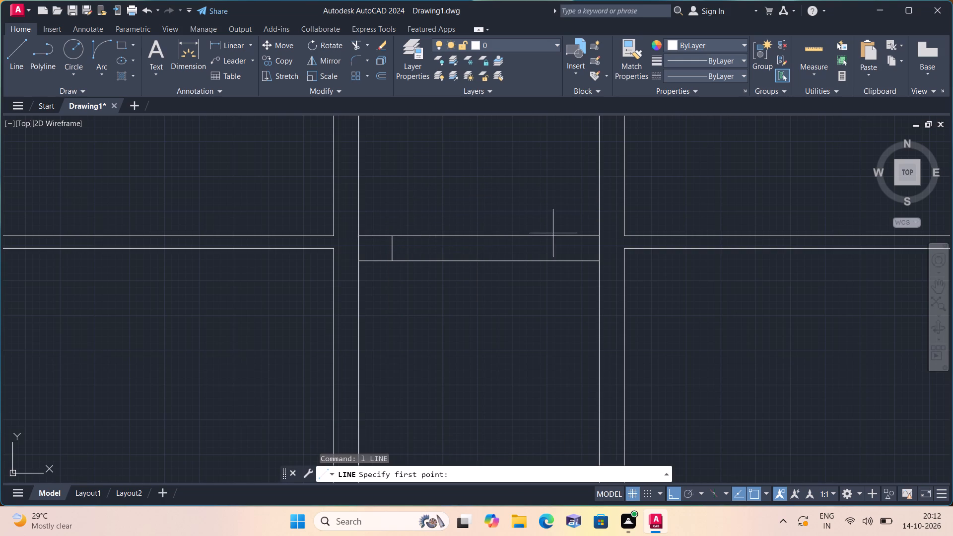
{"action": "left_click", "coordinate": [597, 236]}
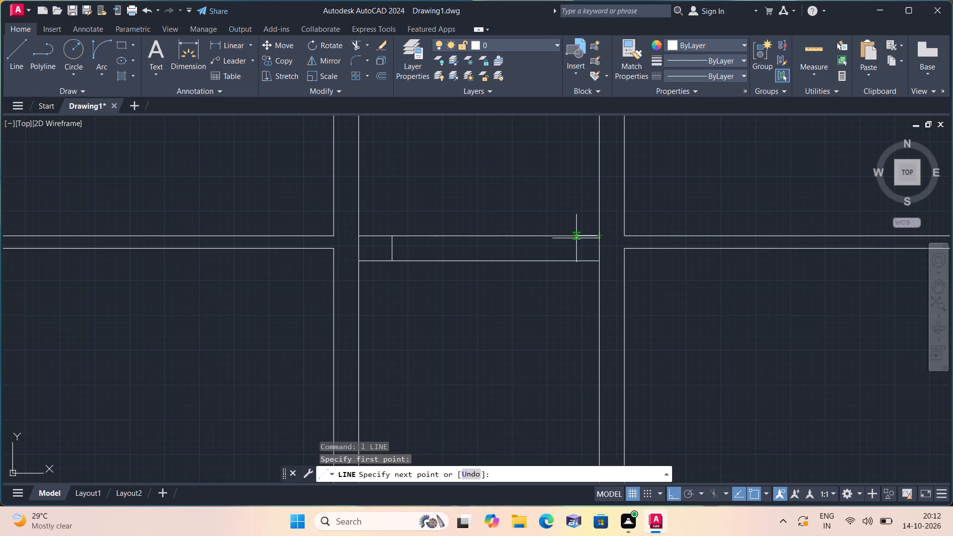
{"action": "type", "text": "1'"}
{"action": "key", "text": "space"}
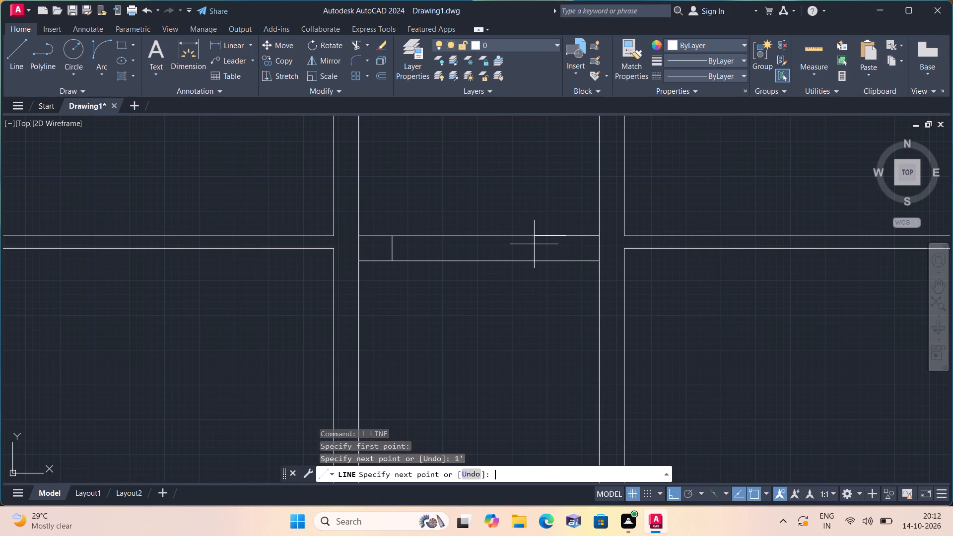
{"action": "left_click", "coordinate": [563, 262]}
{"action": "key", "text": "space"}
Erase the 1' horizontal guide segment at the east end of the cross wall, keeping the vertical jamb line.
{"action": "left_click", "coordinate": [573, 237]}
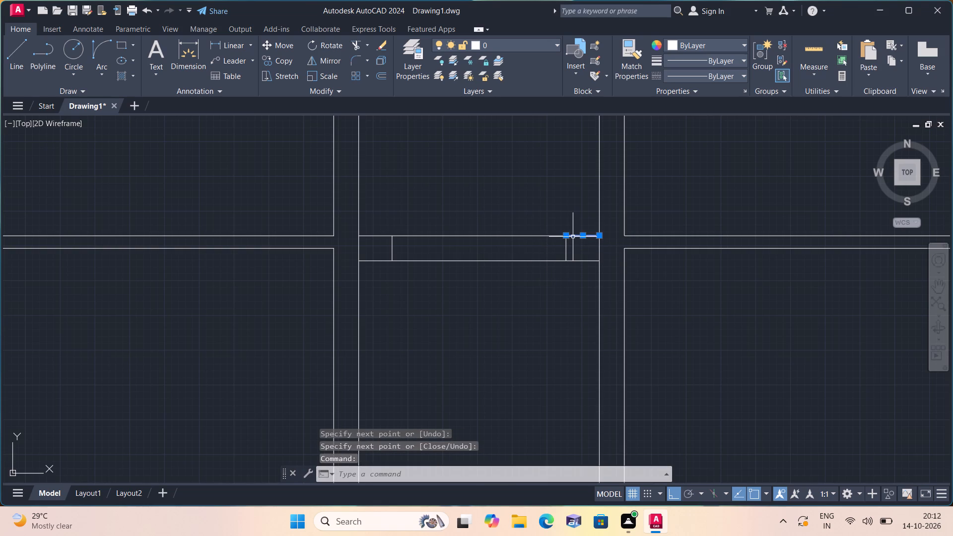
{"action": "key", "text": "Delete"}
Trim the inner faces of the west and east corridor walls where they cross between the cross wall's two lines.
{"action": "type", "text": "trim"}
{"action": "key", "text": "space"}
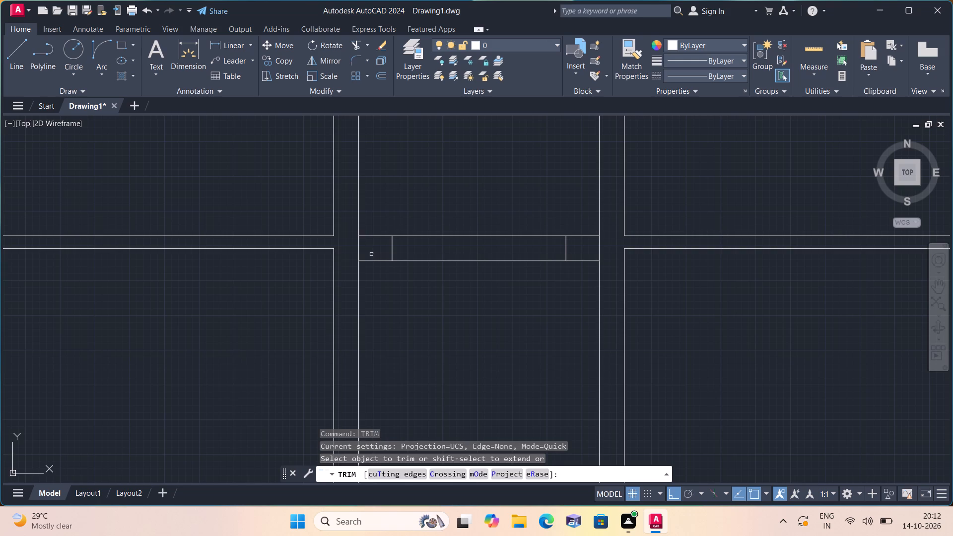
{"action": "left_click", "coordinate": [371, 251]}
{"action": "left_click", "coordinate": [350, 246]}
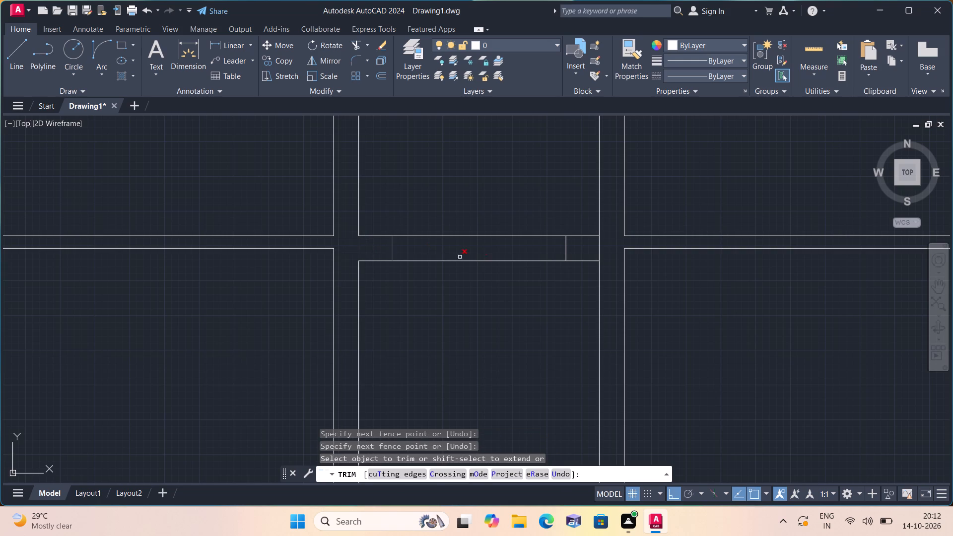
{"action": "left_click", "coordinate": [582, 248]}
{"action": "left_click", "coordinate": [606, 248]}
{"action": "key", "text": "Escape"}
Examine the plan south of the corridor cross wall, including the unfinished side rooms and the rooms above them.
{"action": "scroll", "coordinate": [581, 249], "scroll_direction": "down", "scroll_amount": 2}
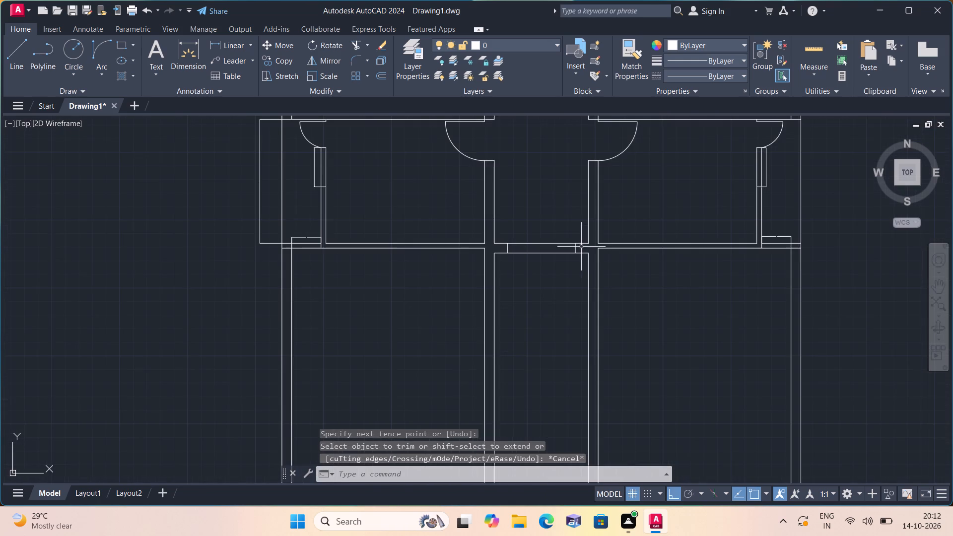
{"action": "scroll", "coordinate": [555, 268], "scroll_direction": "down", "scroll_amount": 1}
{"action": "middle_click_drag", "start_coordinate": [551, 266], "coordinate": [522, 157]}
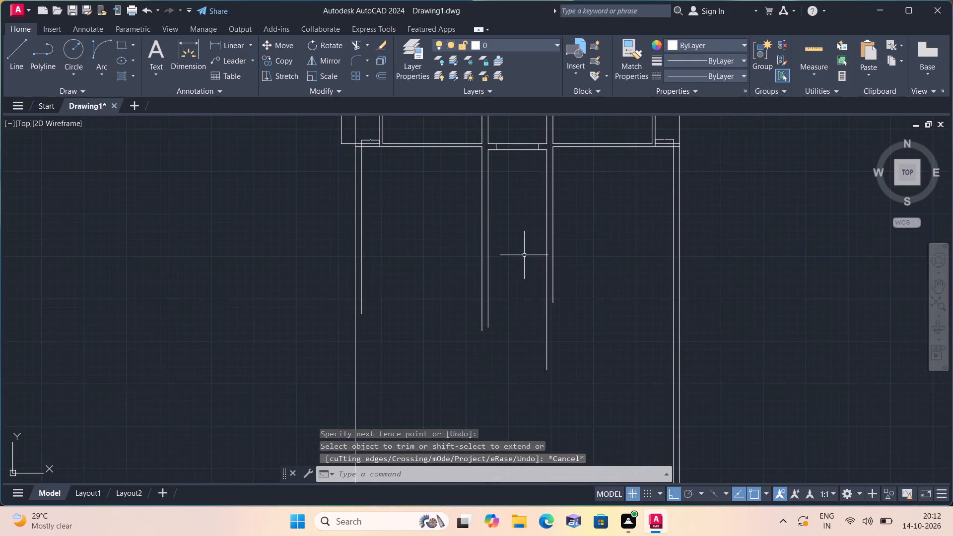
{"action": "scroll", "coordinate": [465, 258], "scroll_direction": "down", "scroll_amount": 1}
{"action": "scroll", "coordinate": [461, 247], "scroll_direction": "up", "scroll_amount": 1}
{"action": "middle_click_drag", "start_coordinate": [445, 241], "coordinate": [430, 307]}
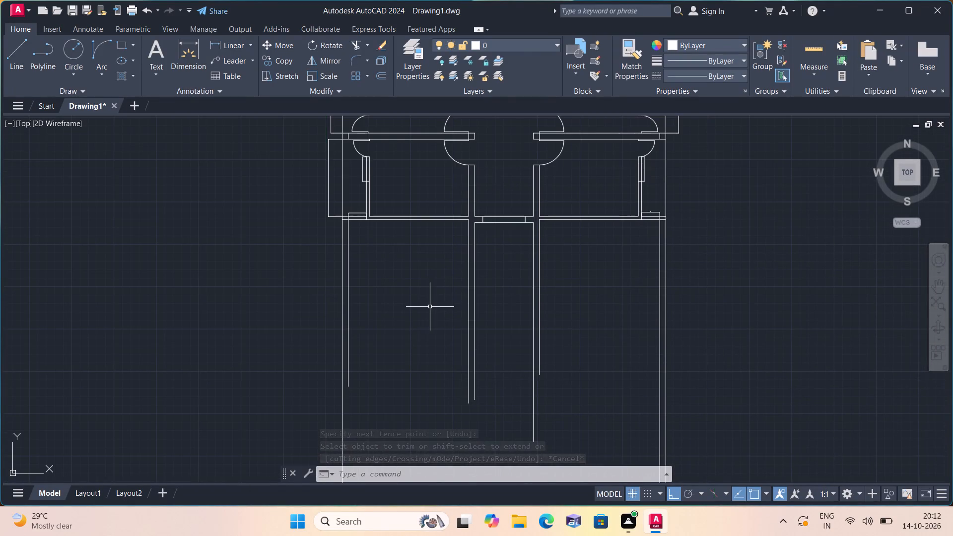
{"action": "scroll", "coordinate": [430, 305], "scroll_direction": "up", "scroll_amount": 1}
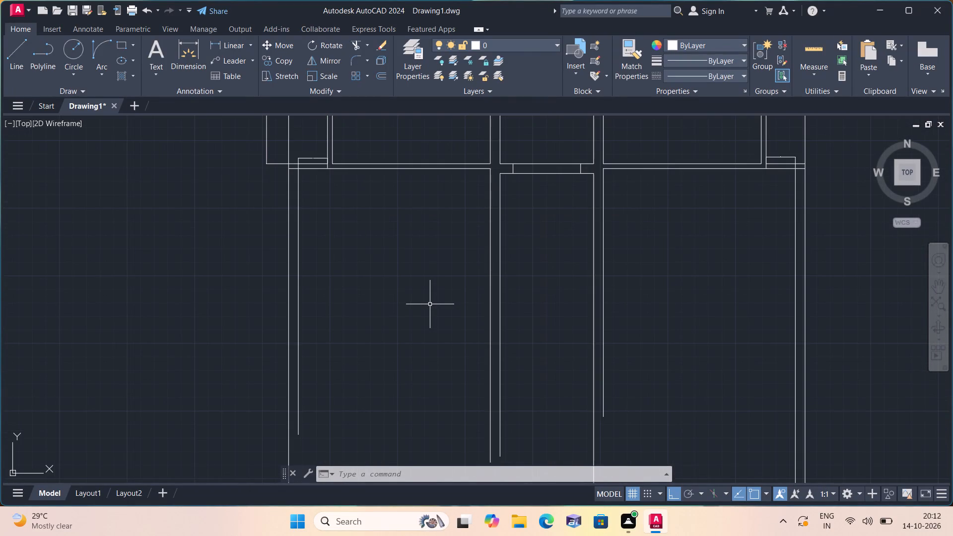
{"action": "scroll", "coordinate": [430, 304], "scroll_direction": "down", "scroll_amount": 1}
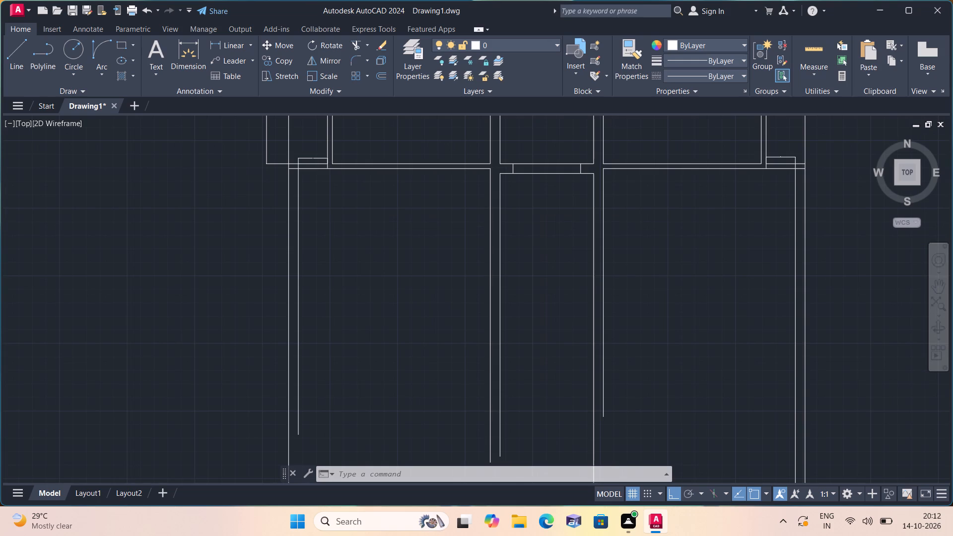
{"action": "middle_click_drag", "start_coordinate": [430, 304], "coordinate": [448, 235]}
{"action": "middle_click_drag", "start_coordinate": [389, 179], "coordinate": [440, 243]}
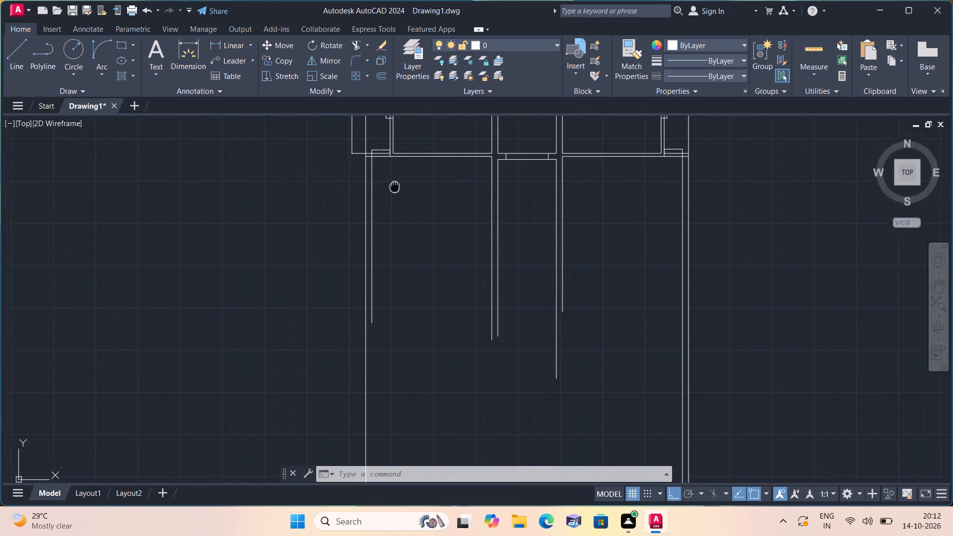
{"action": "middle_click_drag", "start_coordinate": [440, 243], "coordinate": [446, 250]}
{"action": "scroll", "coordinate": [423, 244], "scroll_direction": "up", "scroll_amount": 1}
{"action": "scroll", "coordinate": [423, 244], "scroll_direction": "down", "scroll_amount": 1}
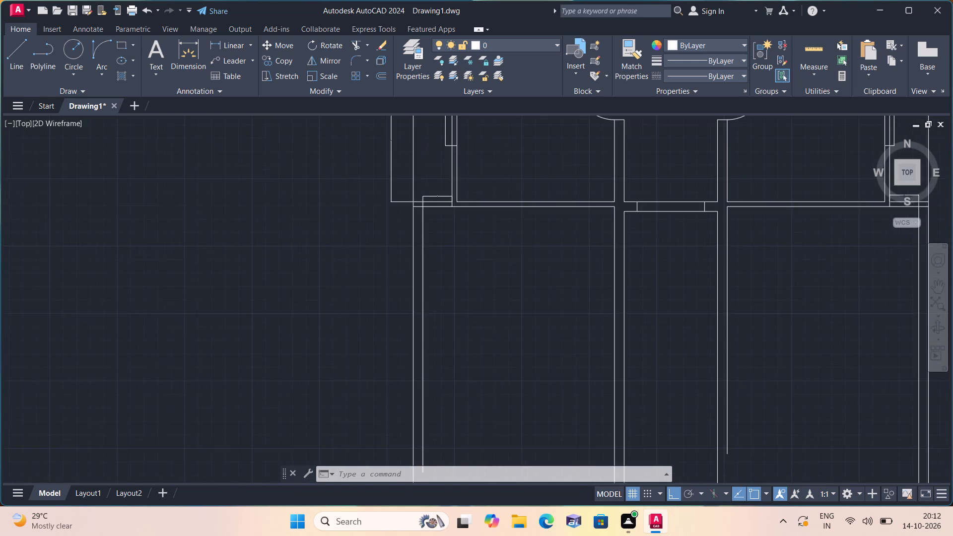
{"action": "scroll", "coordinate": [423, 244], "scroll_direction": "down", "scroll_amount": 1}
{"action": "scroll", "coordinate": [456, 242], "scroll_direction": "up", "scroll_amount": 1}
{"action": "middle_click_drag", "start_coordinate": [452, 242], "coordinate": [374, 306]}
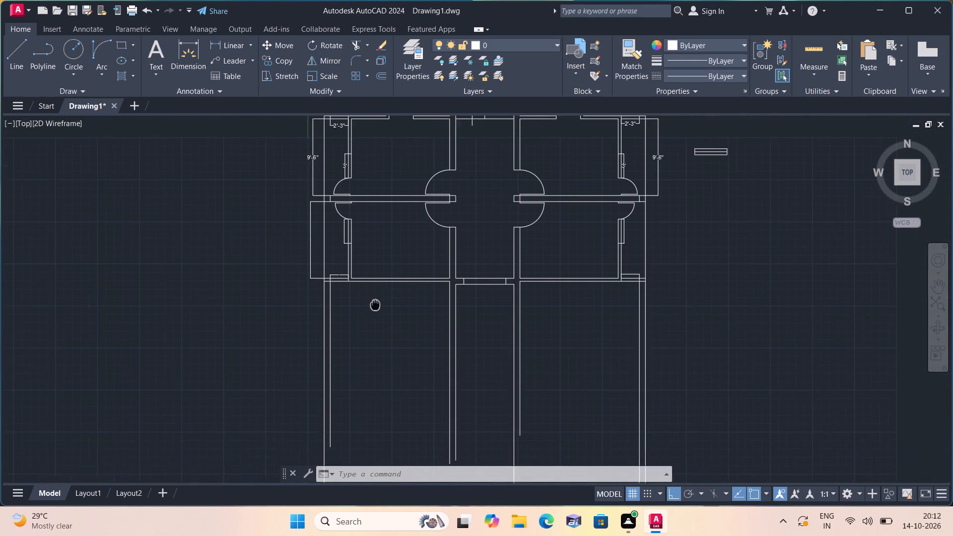
{"action": "scroll", "coordinate": [328, 190], "scroll_direction": "up", "scroll_amount": 1}
{"action": "middle_click_drag", "start_coordinate": [407, 349], "coordinate": [400, 346]}
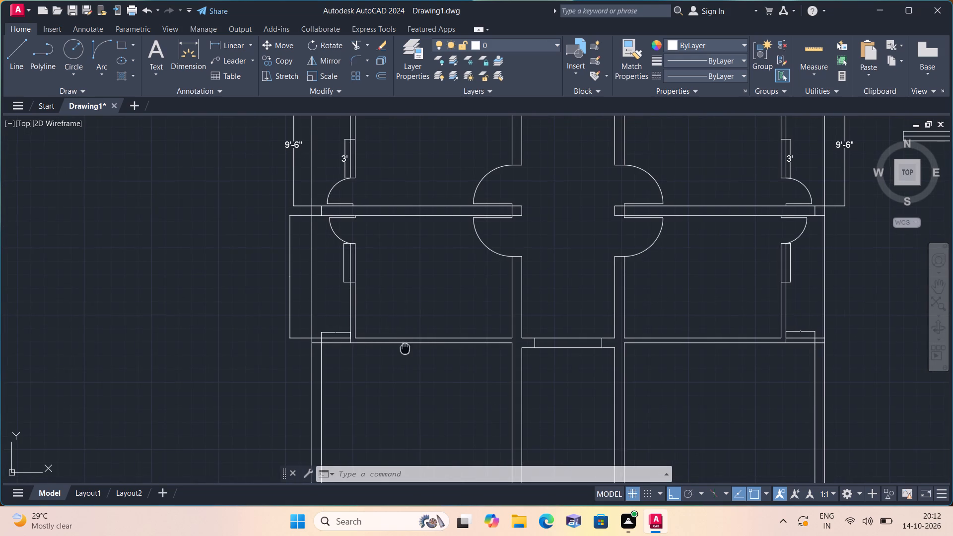
{"action": "middle_click_drag", "start_coordinate": [400, 346], "coordinate": [351, 279]}
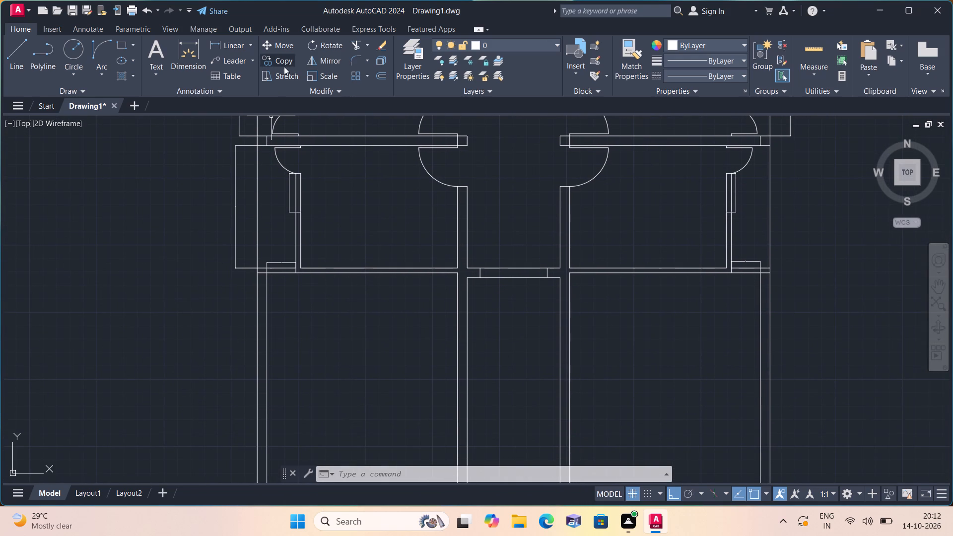
Measure the thickness of the west outer wall south of the cross wall without placing a dimension.
{"action": "left_click", "coordinate": [235, 47]}
{"action": "scroll", "coordinate": [275, 322], "scroll_direction": "up", "scroll_amount": 2}
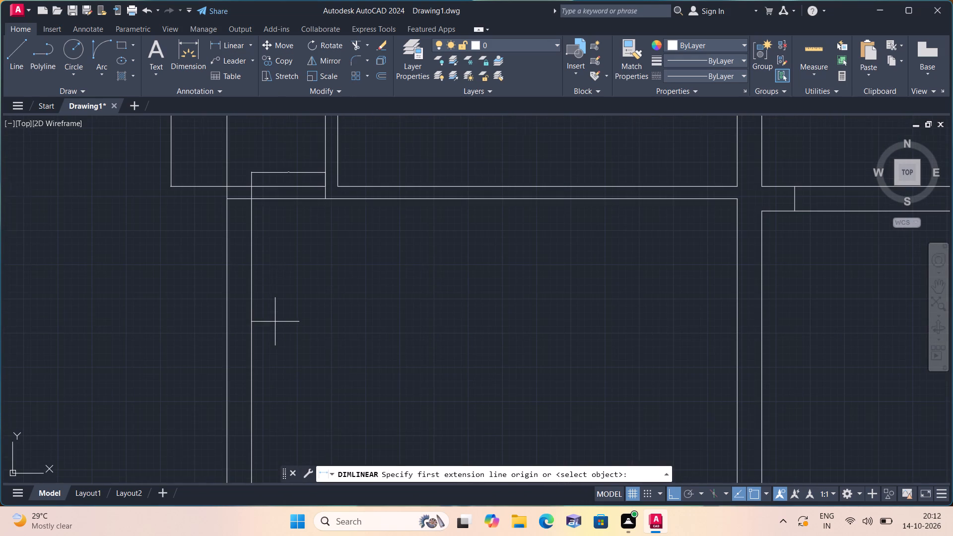
{"action": "left_click", "coordinate": [246, 311]}
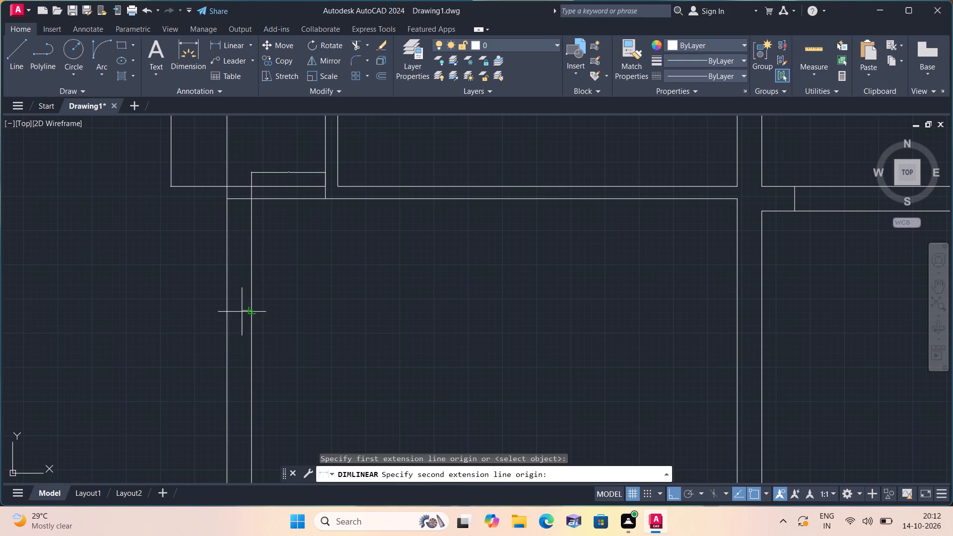
{"action": "left_click", "coordinate": [220, 311]}
{"action": "scroll", "coordinate": [236, 308], "scroll_direction": "up", "scroll_amount": 8}
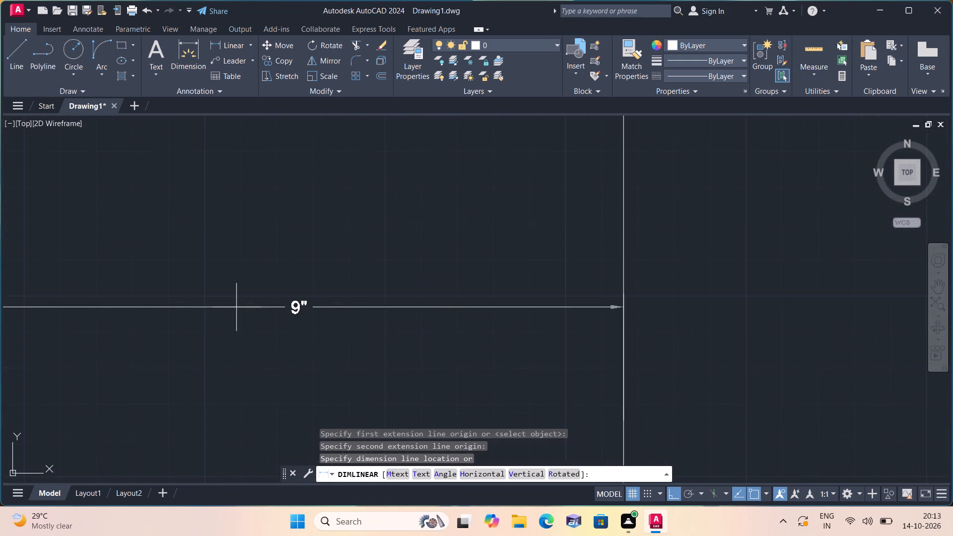
{"action": "scroll", "coordinate": [236, 307], "scroll_direction": "down", "scroll_amount": 5}
{"action": "key", "text": "Escape"}
Examine the open area south of the west room and its junction with the corridor and outer walls.
{"action": "scroll", "coordinate": [236, 307], "scroll_direction": "down", "scroll_amount": 3}
{"action": "scroll", "coordinate": [326, 331], "scroll_direction": "down", "scroll_amount": 1}
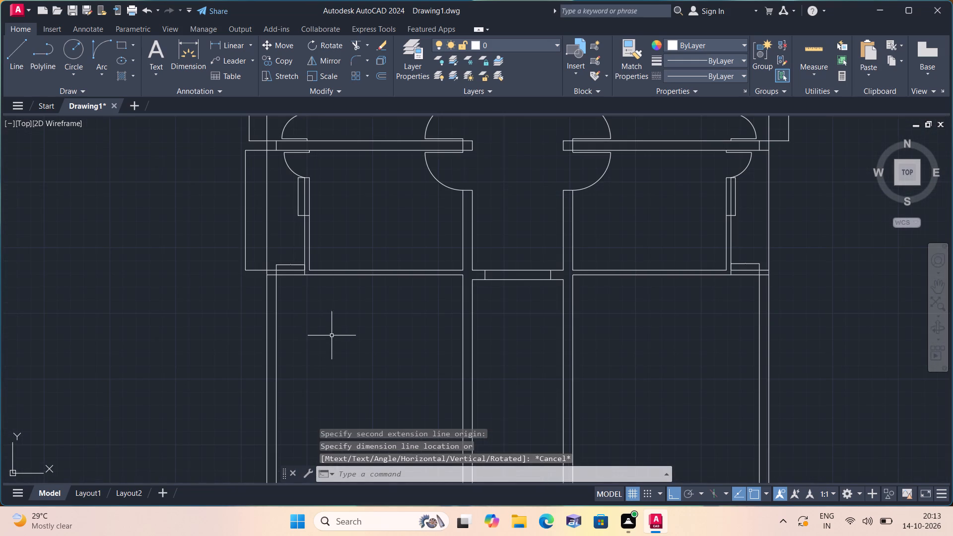
{"action": "middle_click_drag", "start_coordinate": [336, 341], "coordinate": [297, 301]}
{"action": "middle_click_drag", "start_coordinate": [360, 335], "coordinate": [416, 308]}
{"action": "scroll", "coordinate": [360, 335], "scroll_direction": "down", "scroll_amount": 1}
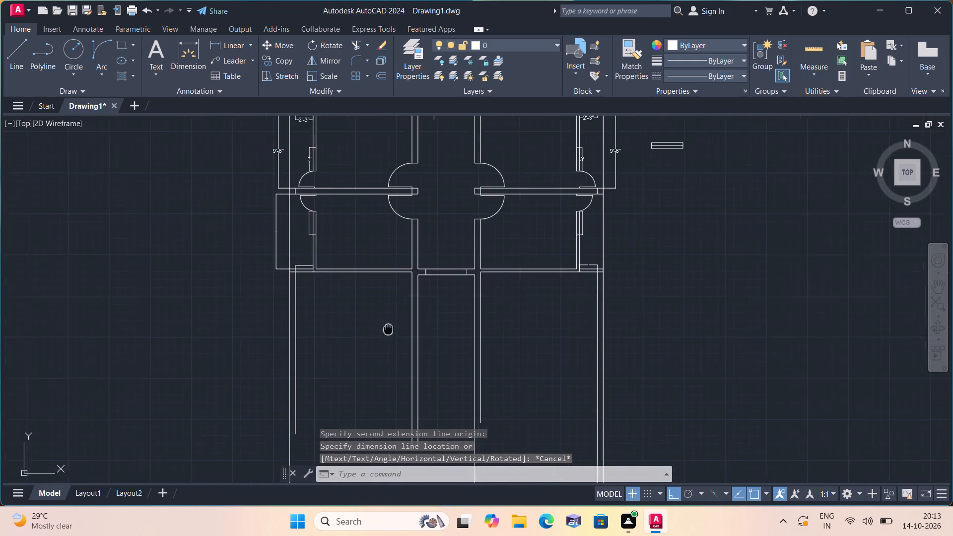
{"action": "middle_click_drag", "start_coordinate": [416, 308], "coordinate": [437, 292]}
{"action": "scroll", "coordinate": [437, 292], "scroll_direction": "down", "scroll_amount": 1}
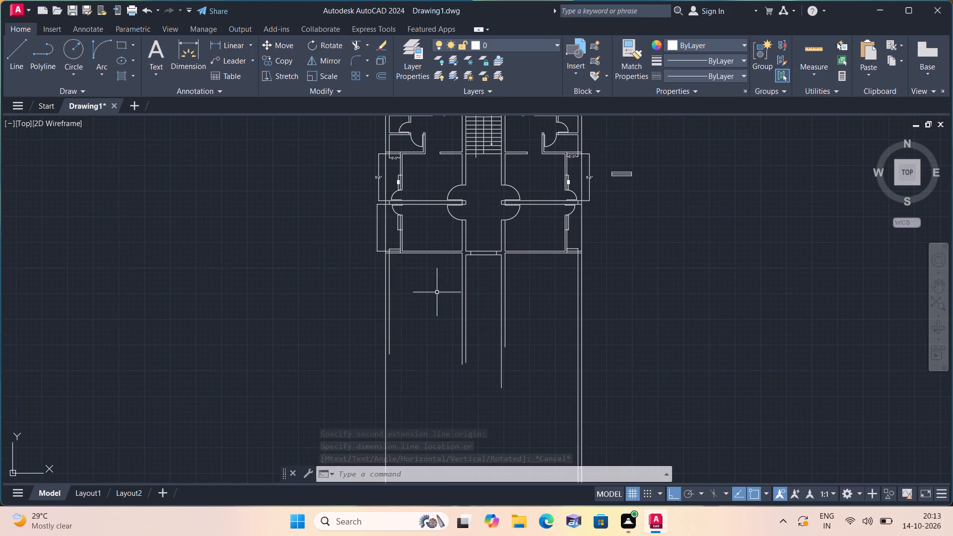
{"action": "scroll", "coordinate": [437, 292], "scroll_direction": "up", "scroll_amount": 1}
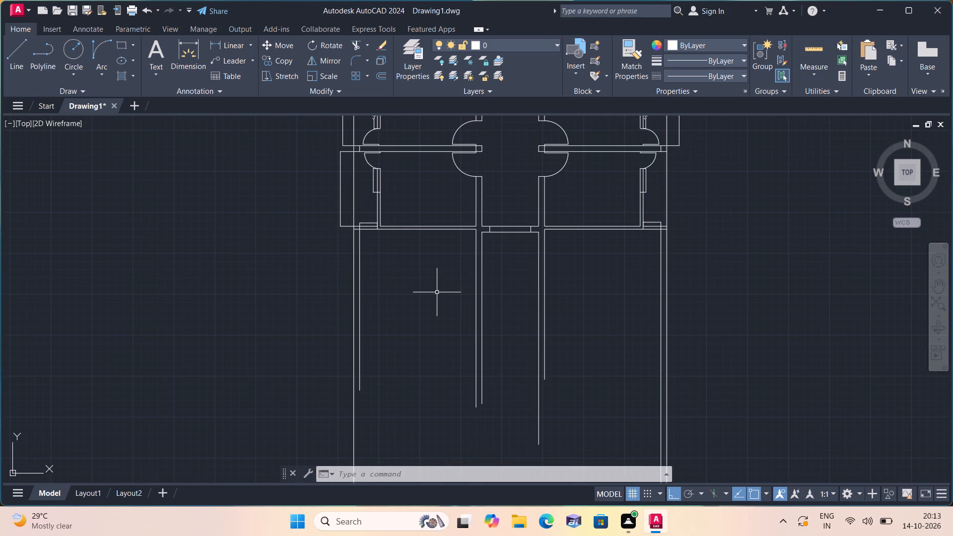
{"action": "scroll", "coordinate": [437, 291], "scroll_direction": "up", "scroll_amount": 1}
{"action": "middle_click_drag", "start_coordinate": [432, 291], "coordinate": [416, 333]}
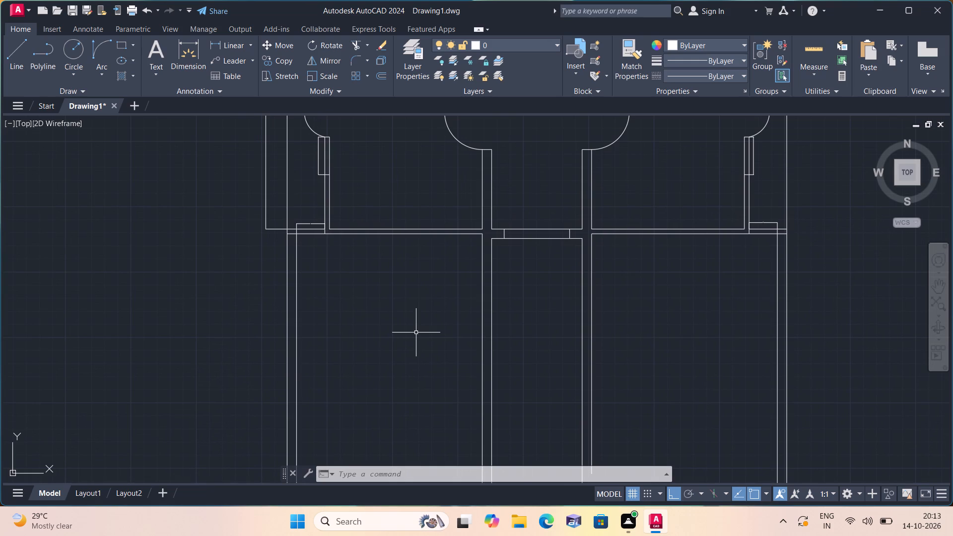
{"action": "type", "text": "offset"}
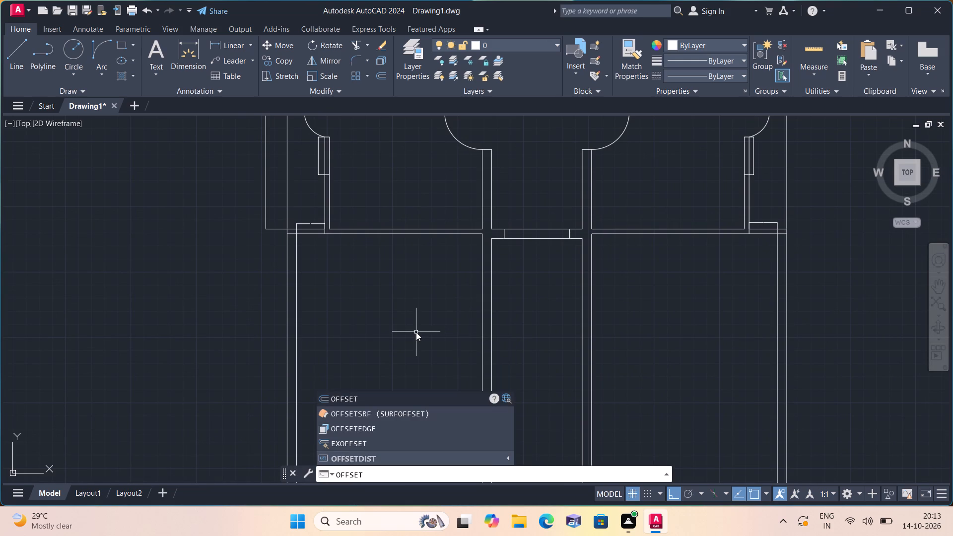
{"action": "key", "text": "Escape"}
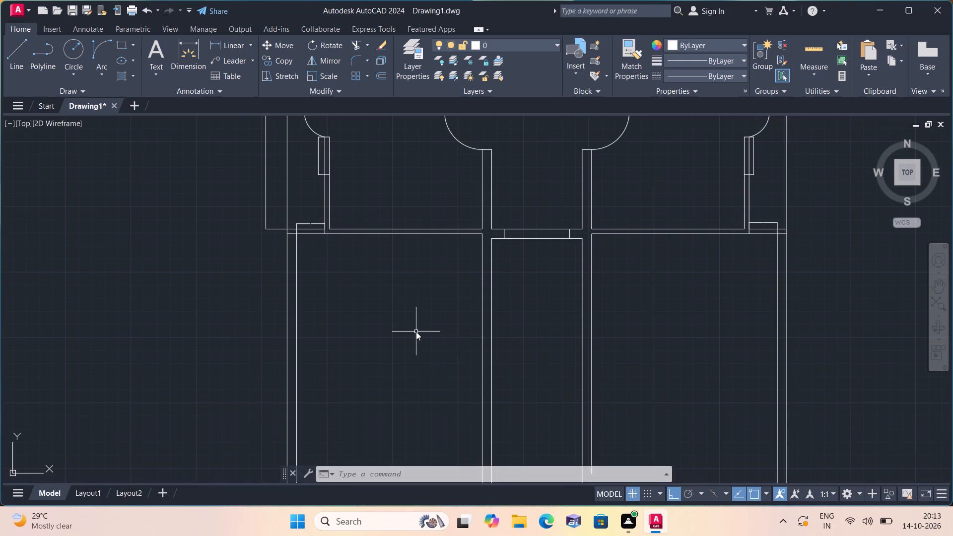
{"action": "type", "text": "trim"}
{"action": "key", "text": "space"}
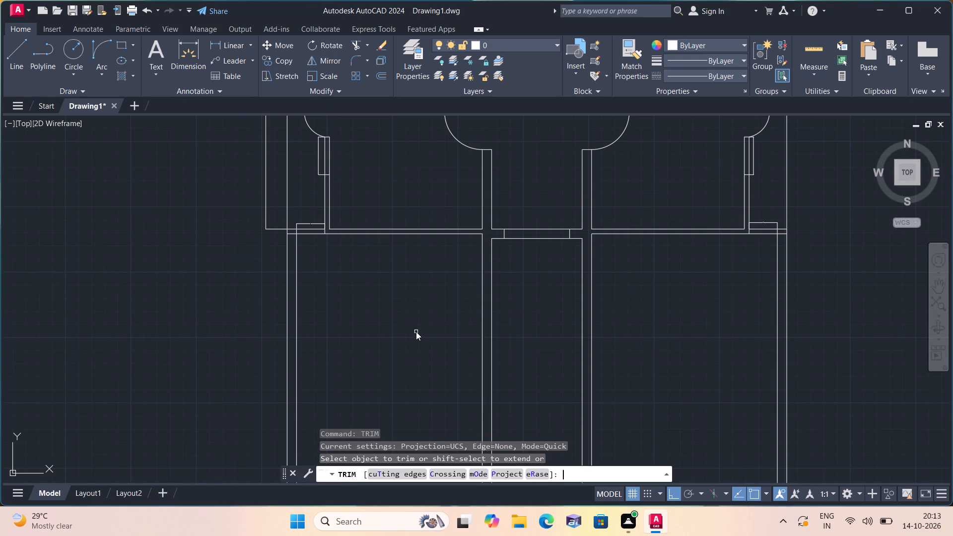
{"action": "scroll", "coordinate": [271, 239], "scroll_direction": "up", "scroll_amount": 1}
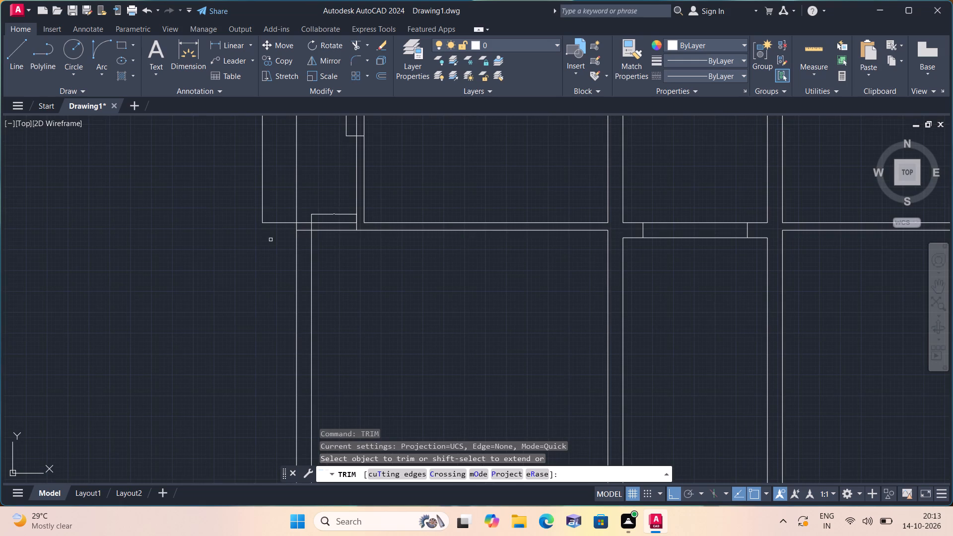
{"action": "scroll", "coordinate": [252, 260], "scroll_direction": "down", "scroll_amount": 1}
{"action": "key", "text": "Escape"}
Offset the inner face of the west outer wall 6'11" eastward into the lower west room.
{"action": "type", "text": "offset"}
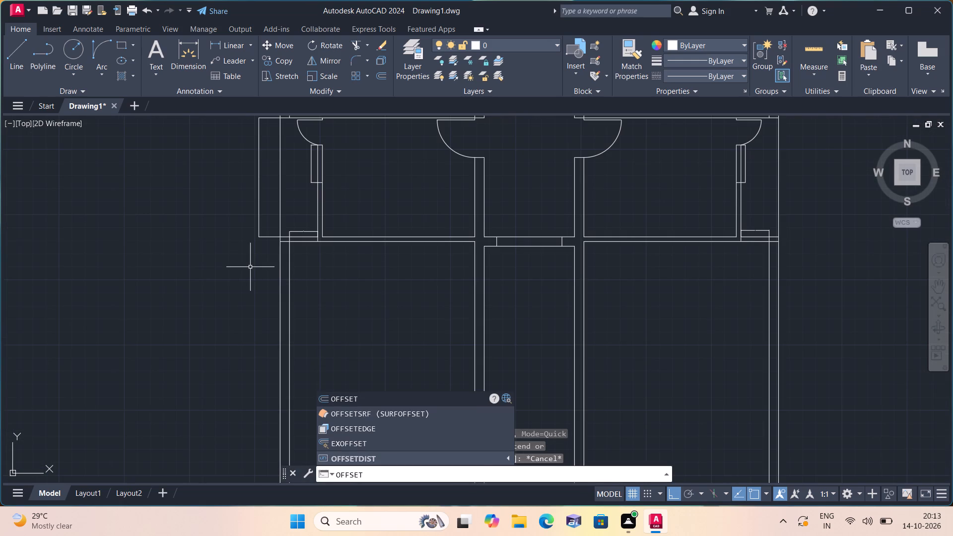
{"action": "key", "text": "space"}
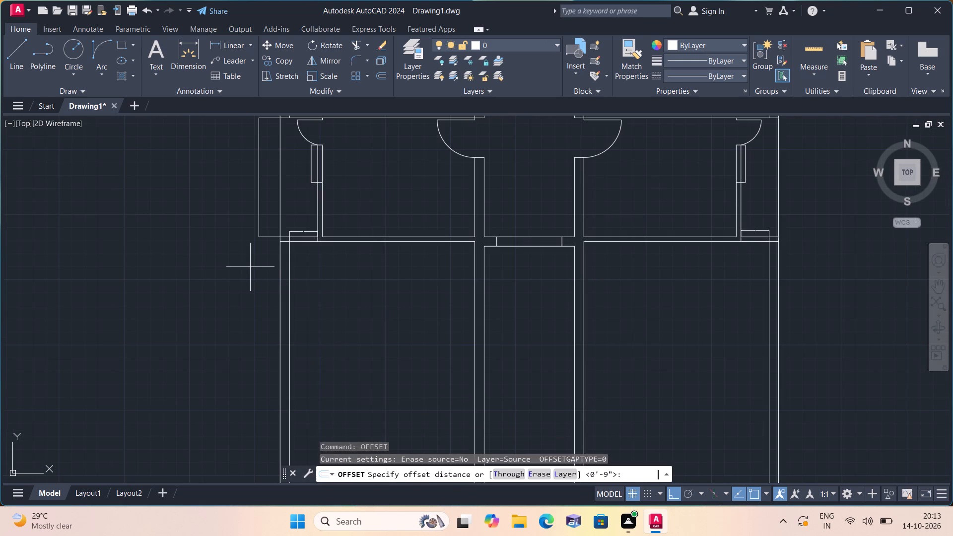
{"action": "type", "text": "6'11\""}
{"action": "key", "text": "space"}
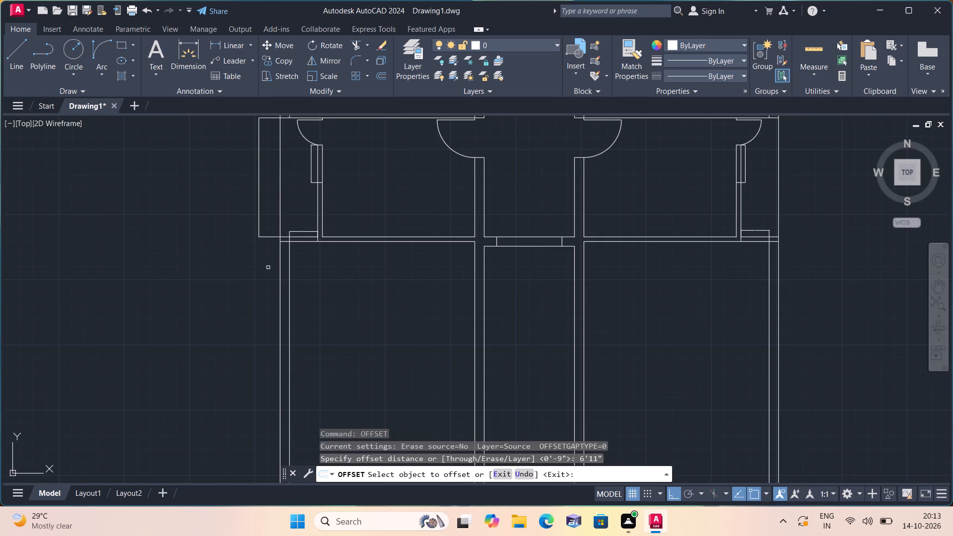
{"action": "left_click", "coordinate": [288, 275]}
{"action": "left_click", "coordinate": [338, 274]}
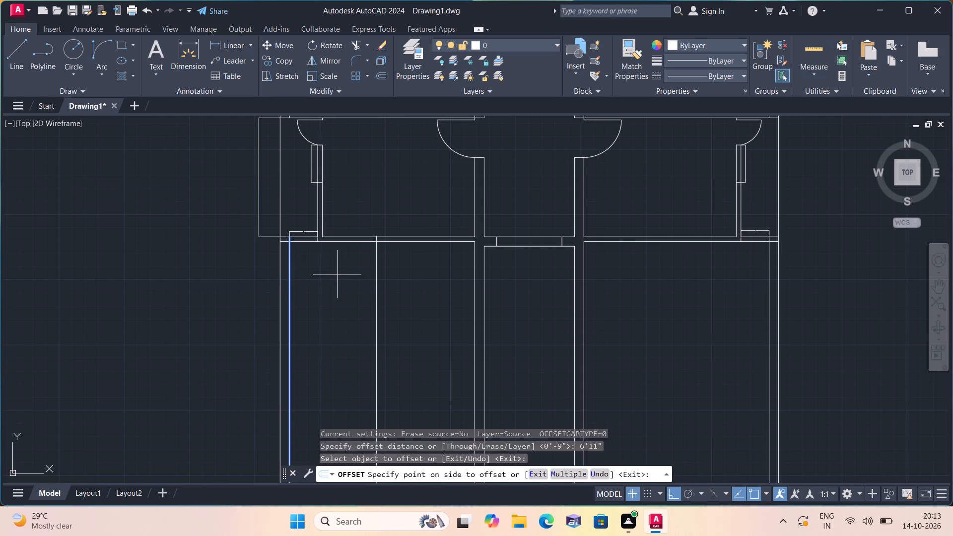
{"action": "key", "text": "space"}
Offset the new vertical line in the lower west room 4.5" eastward to form a partition wall.
{"action": "key", "text": "space"}
{"action": "type", "text": "4.5\""}
{"action": "key", "text": "space"}
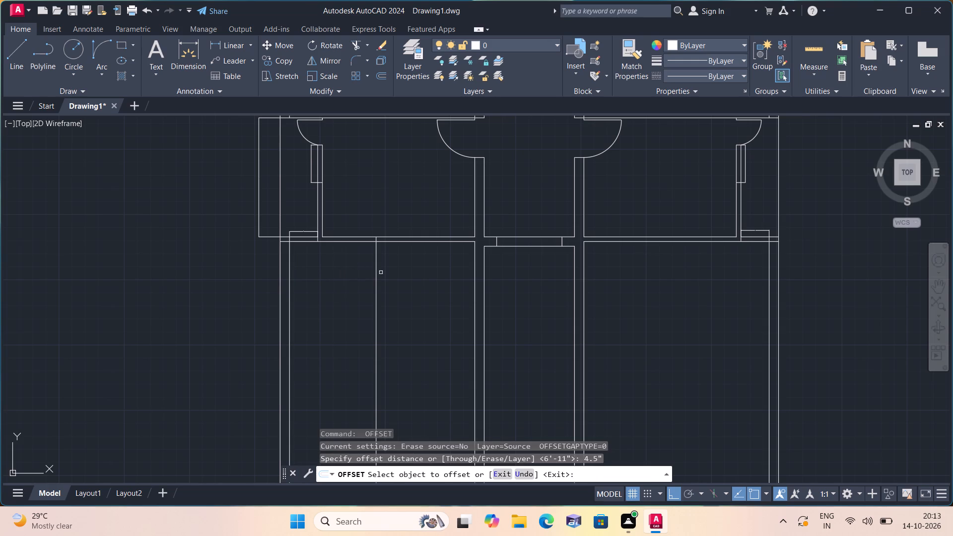
{"action": "left_click", "coordinate": [376, 268]}
{"action": "left_click", "coordinate": [404, 273]}
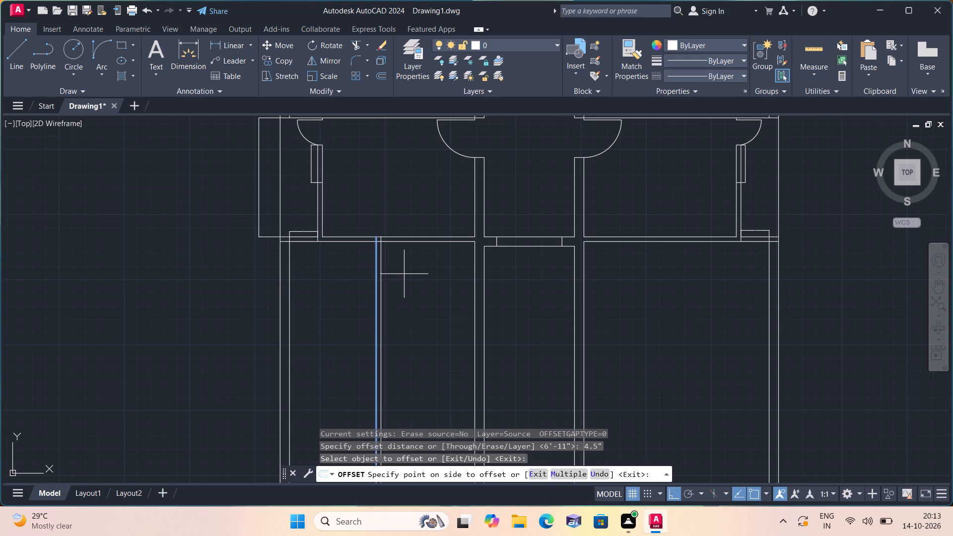
{"action": "key", "text": "space"}
Offset the south face of the west room's cross wall 3'6" southward.
{"action": "key", "text": "space"}
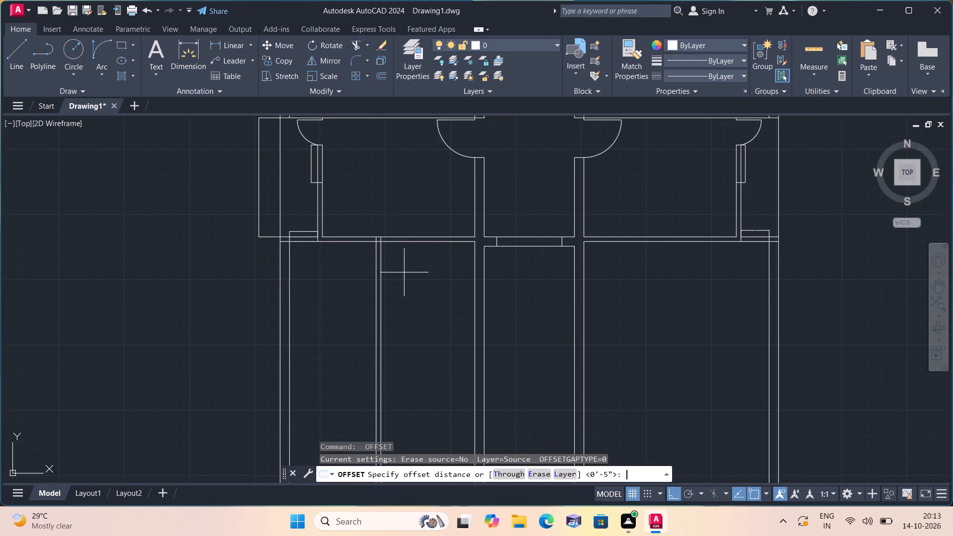
{"action": "type", "text": "3'6\""}
{"action": "key", "text": "space"}
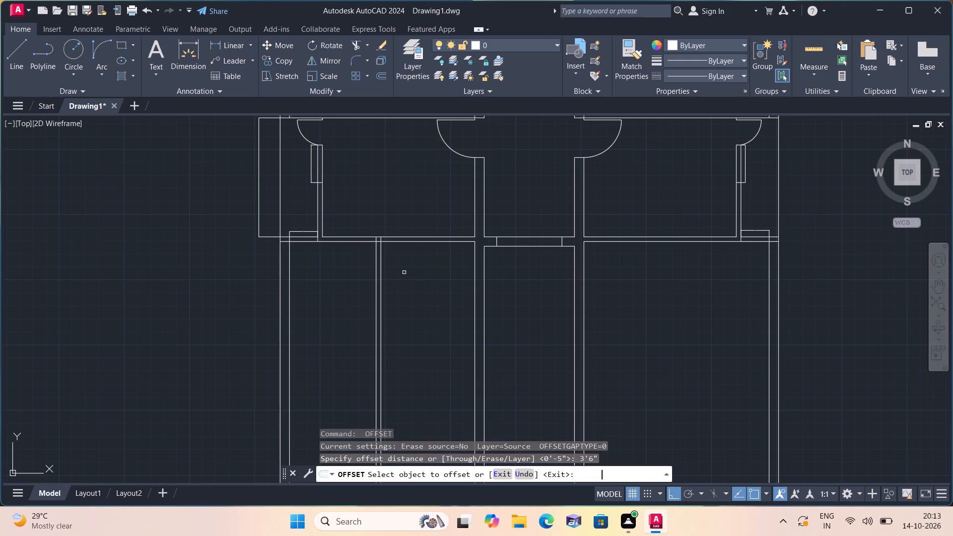
{"action": "left_click", "coordinate": [406, 242]}
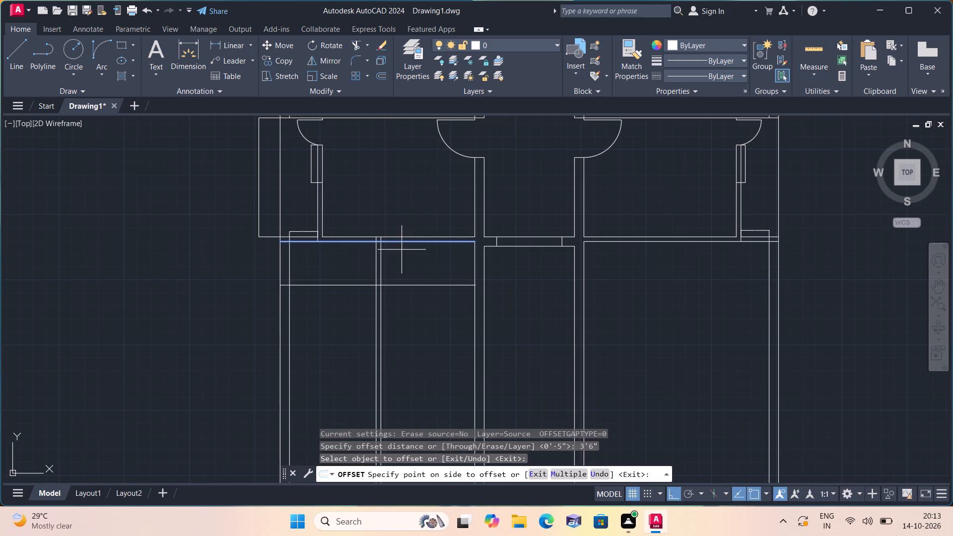
{"action": "left_click", "coordinate": [401, 321]}
Offset the new horizontal line in the lower west room 4.5" southward to form a partition wall.
{"action": "key", "text": "space"}
{"action": "key", "text": "space"}
{"action": "type", "text": "4.5\""}
{"action": "key", "text": "space"}
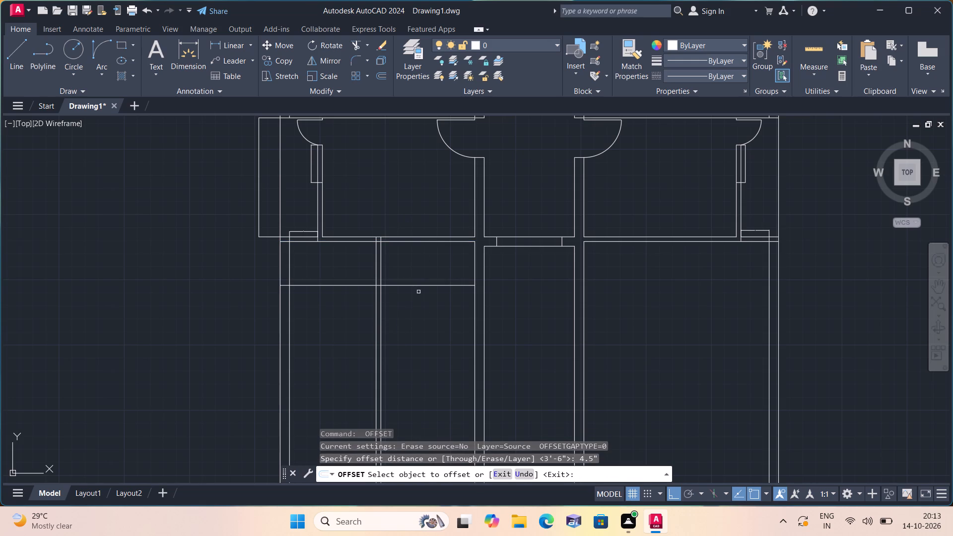
{"action": "left_click", "coordinate": [427, 284]}
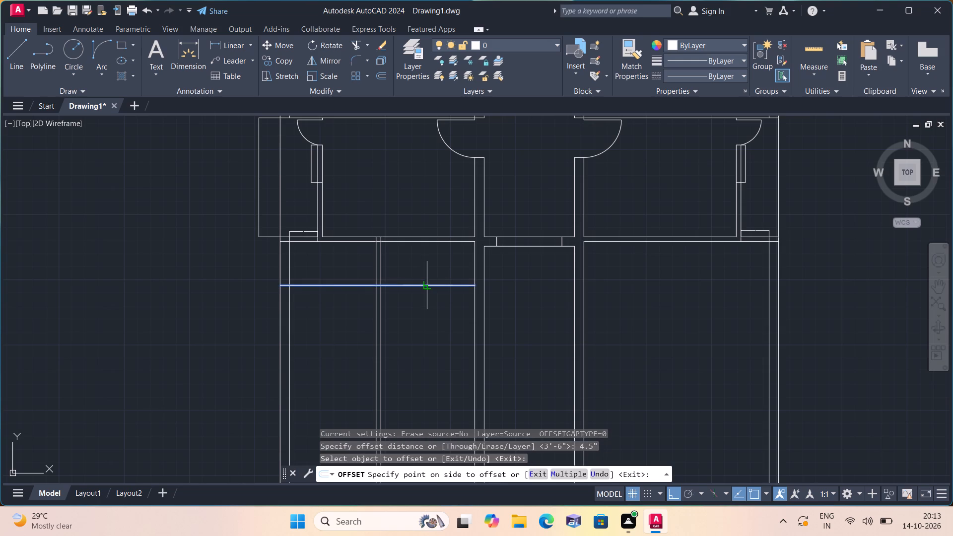
{"action": "left_click", "coordinate": [428, 315]}
{"action": "key", "text": "space"}
Trim the partition lines extending east and south of their crossing to leave a small enclosure in the lower west room.
{"action": "type", "text": "trim"}
{"action": "key", "text": "space"}
{"action": "left_click_drag", "start_coordinate": [425, 274], "coordinate": [400, 310]}
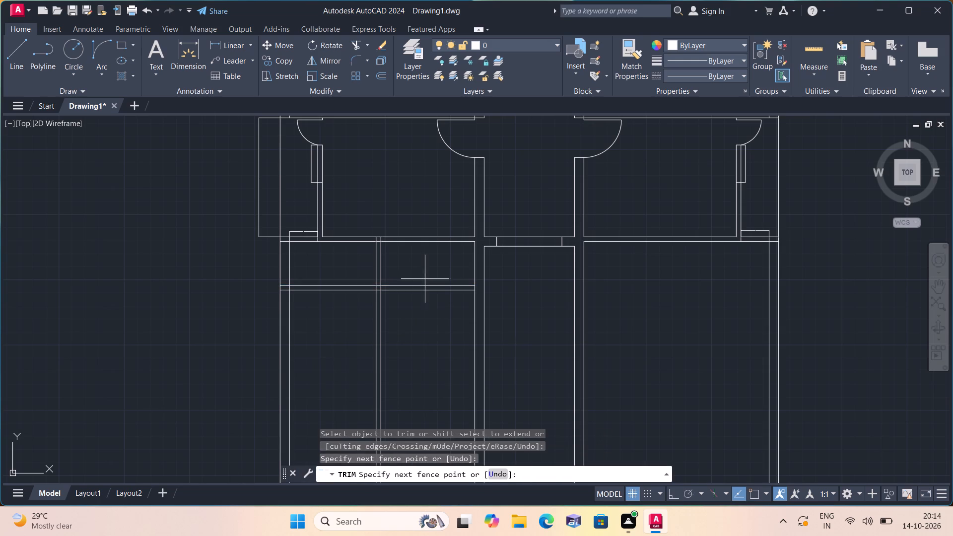
{"action": "left_click_drag", "start_coordinate": [400, 310], "coordinate": [390, 322]}
{"action": "left_click", "coordinate": [366, 329]}
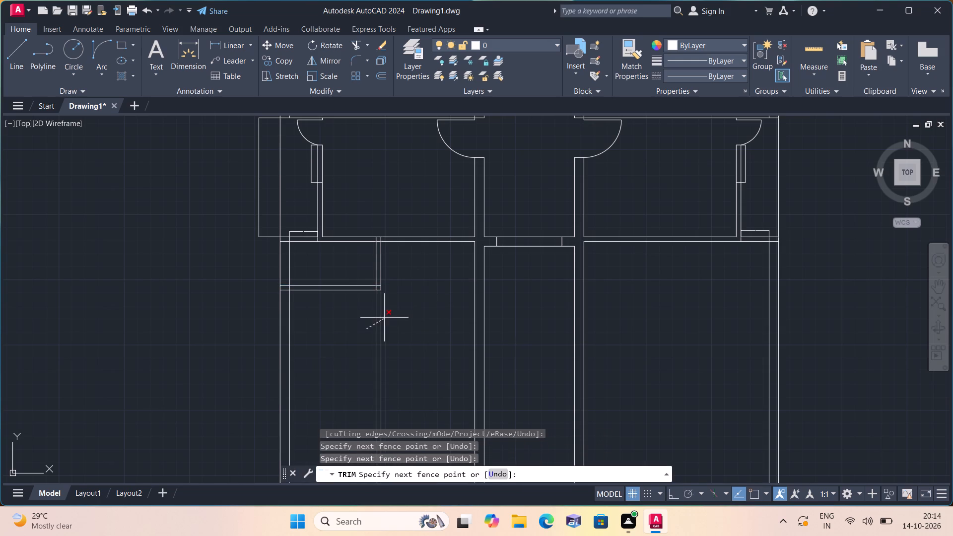
{"action": "left_click", "coordinate": [409, 304]}
Trim the leftover segments where the small enclosure's partitions meet the west outer wall and the cross wall.
{"action": "scroll", "coordinate": [319, 303], "scroll_direction": "up", "scroll_amount": 2}
{"action": "left_click_drag", "start_coordinate": [234, 251], "coordinate": [240, 273]}
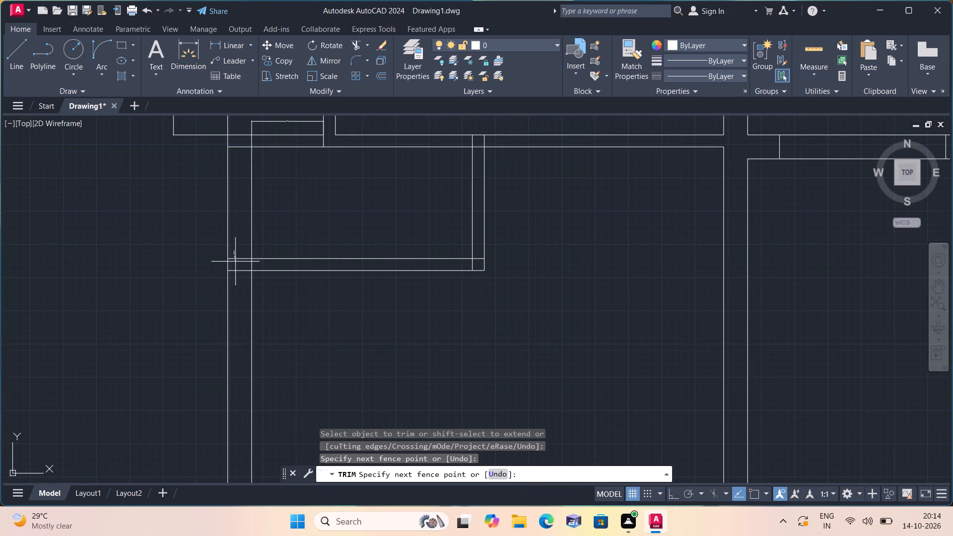
{"action": "left_click_drag", "start_coordinate": [240, 273], "coordinate": [243, 282]}
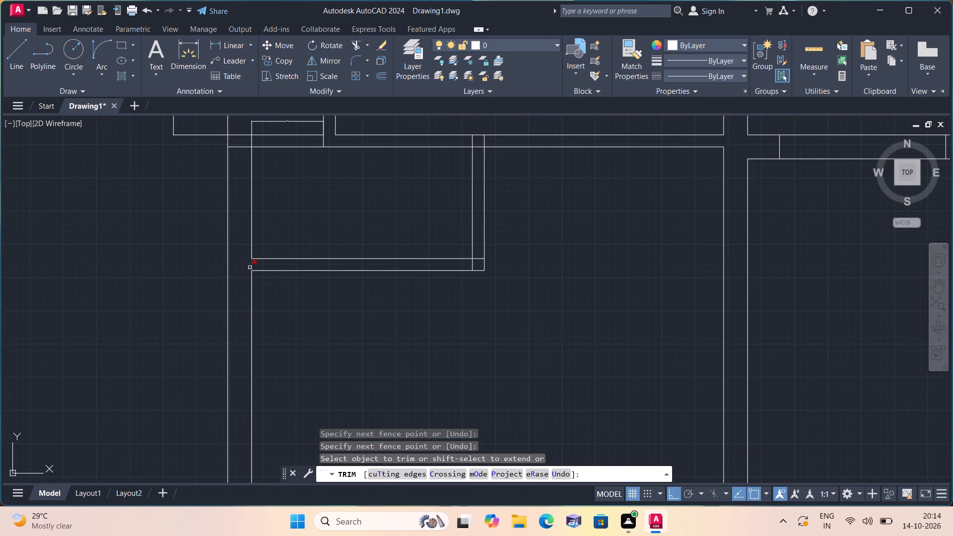
{"action": "left_click", "coordinate": [250, 268]}
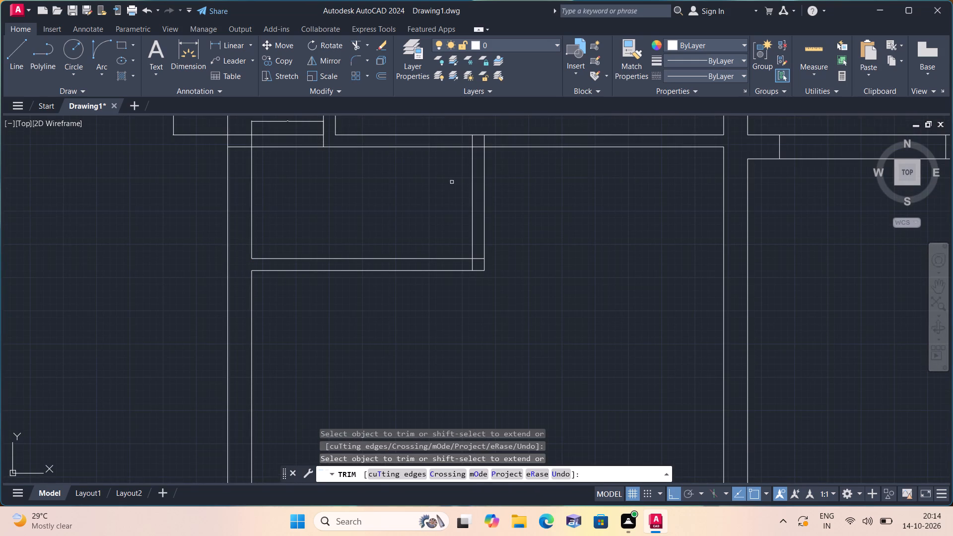
{"action": "left_click", "coordinate": [477, 145]}
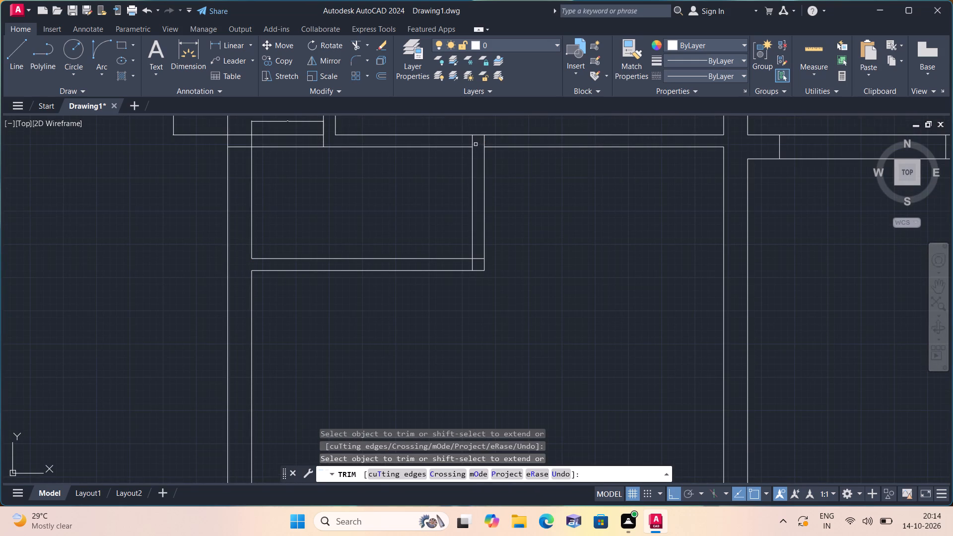
{"action": "left_click", "coordinate": [472, 143]}
{"action": "scroll", "coordinate": [472, 143], "scroll_direction": "down", "scroll_amount": 1}
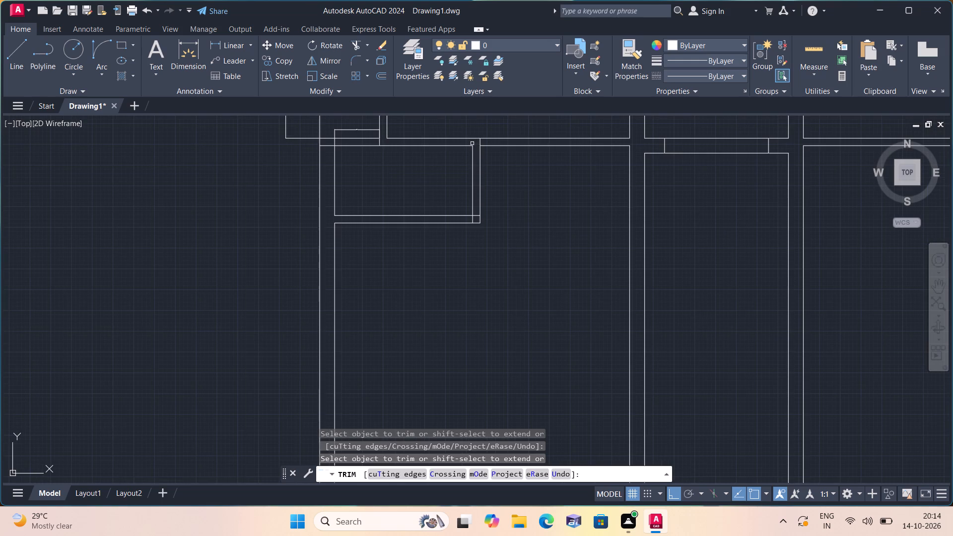
{"action": "scroll", "coordinate": [556, 230], "scroll_direction": "down", "scroll_amount": 2}
{"action": "key", "text": "Escape"}
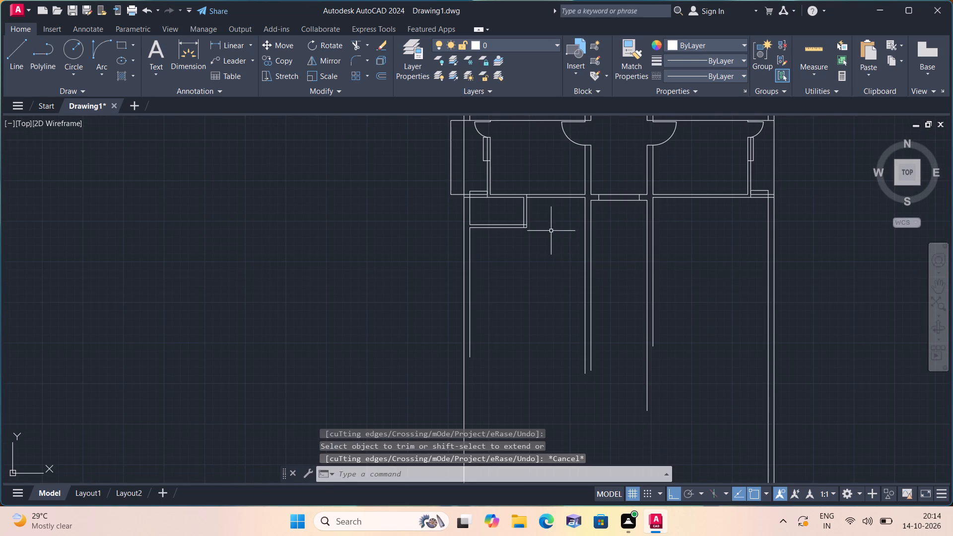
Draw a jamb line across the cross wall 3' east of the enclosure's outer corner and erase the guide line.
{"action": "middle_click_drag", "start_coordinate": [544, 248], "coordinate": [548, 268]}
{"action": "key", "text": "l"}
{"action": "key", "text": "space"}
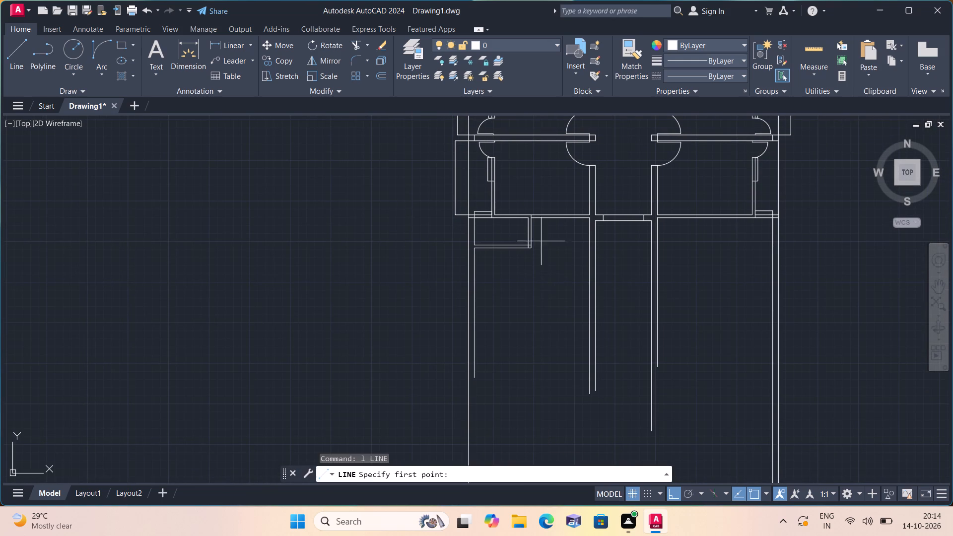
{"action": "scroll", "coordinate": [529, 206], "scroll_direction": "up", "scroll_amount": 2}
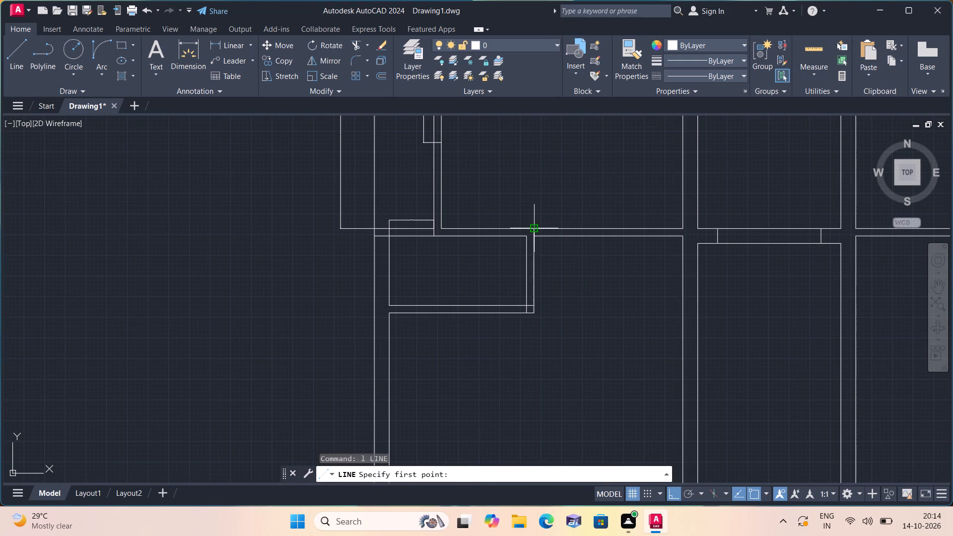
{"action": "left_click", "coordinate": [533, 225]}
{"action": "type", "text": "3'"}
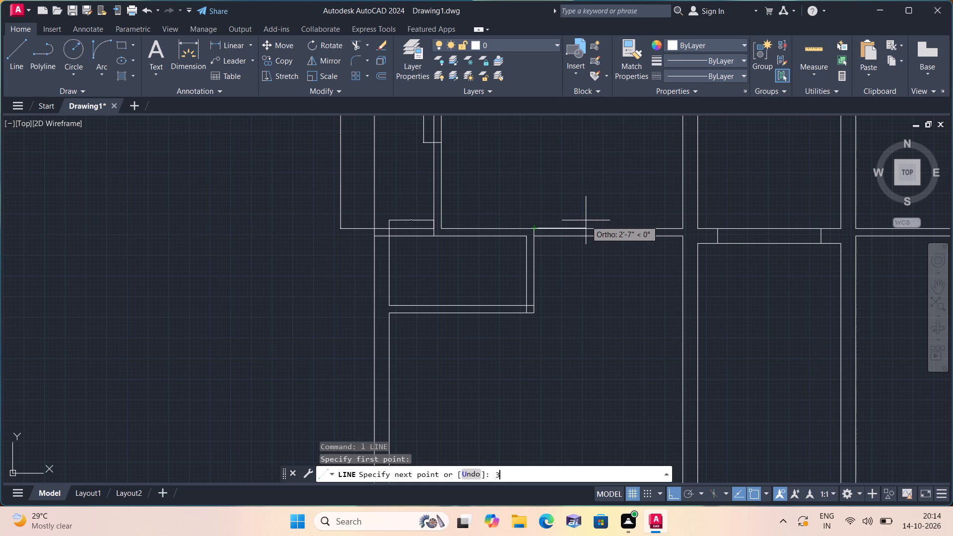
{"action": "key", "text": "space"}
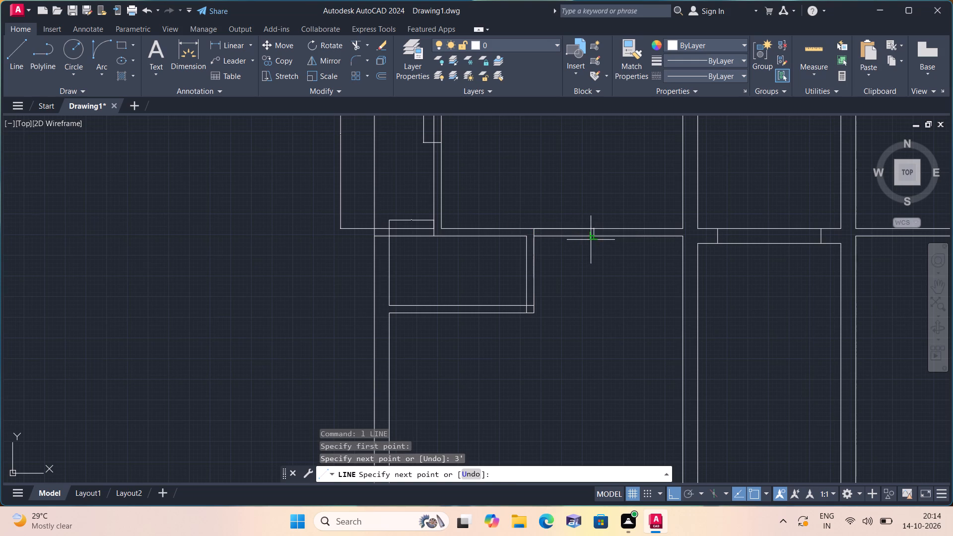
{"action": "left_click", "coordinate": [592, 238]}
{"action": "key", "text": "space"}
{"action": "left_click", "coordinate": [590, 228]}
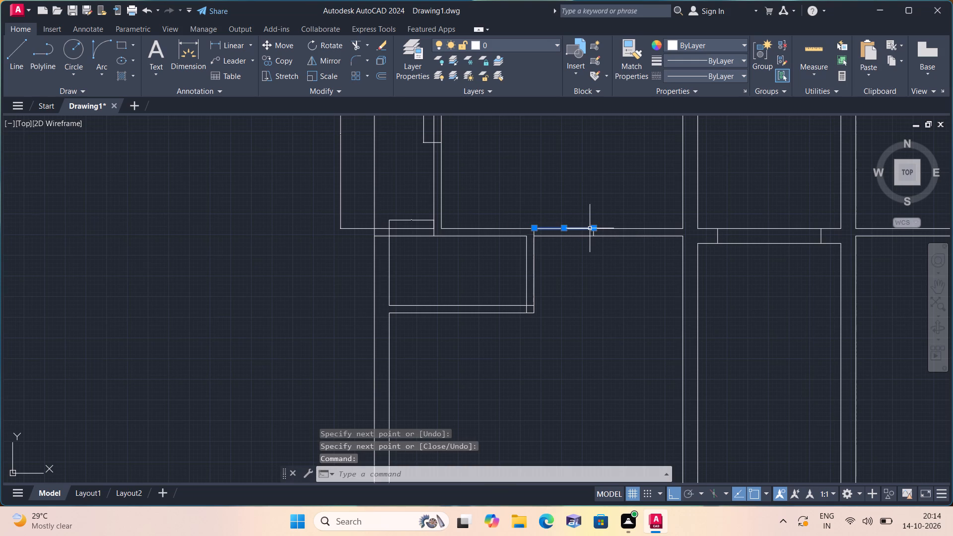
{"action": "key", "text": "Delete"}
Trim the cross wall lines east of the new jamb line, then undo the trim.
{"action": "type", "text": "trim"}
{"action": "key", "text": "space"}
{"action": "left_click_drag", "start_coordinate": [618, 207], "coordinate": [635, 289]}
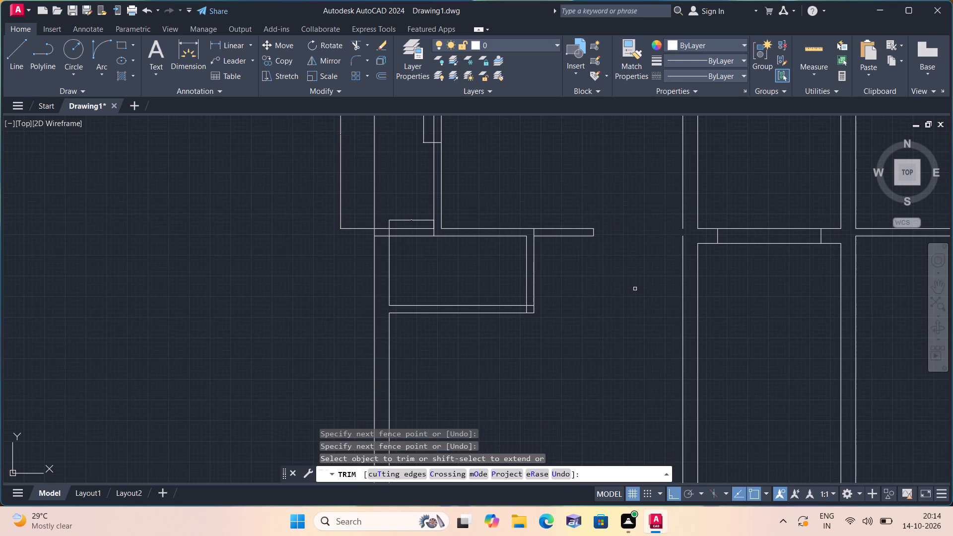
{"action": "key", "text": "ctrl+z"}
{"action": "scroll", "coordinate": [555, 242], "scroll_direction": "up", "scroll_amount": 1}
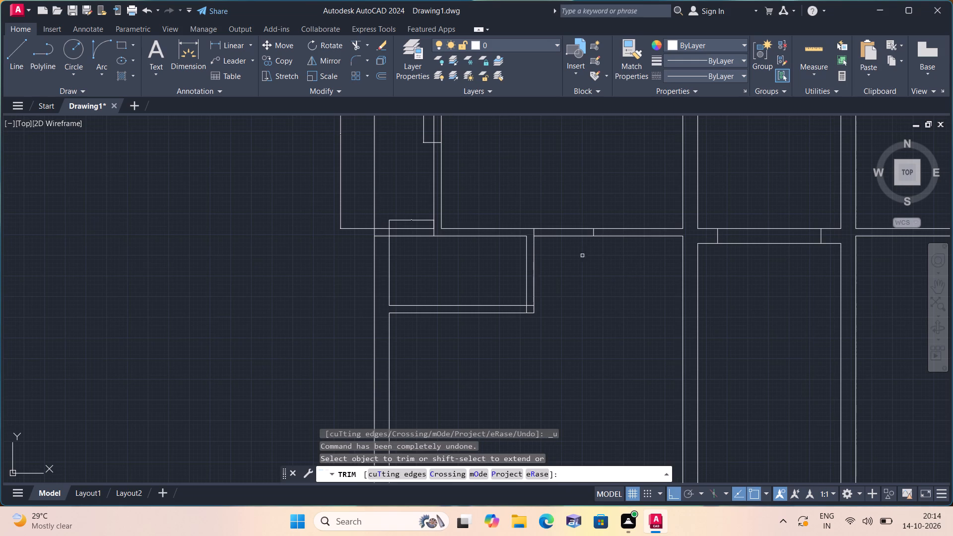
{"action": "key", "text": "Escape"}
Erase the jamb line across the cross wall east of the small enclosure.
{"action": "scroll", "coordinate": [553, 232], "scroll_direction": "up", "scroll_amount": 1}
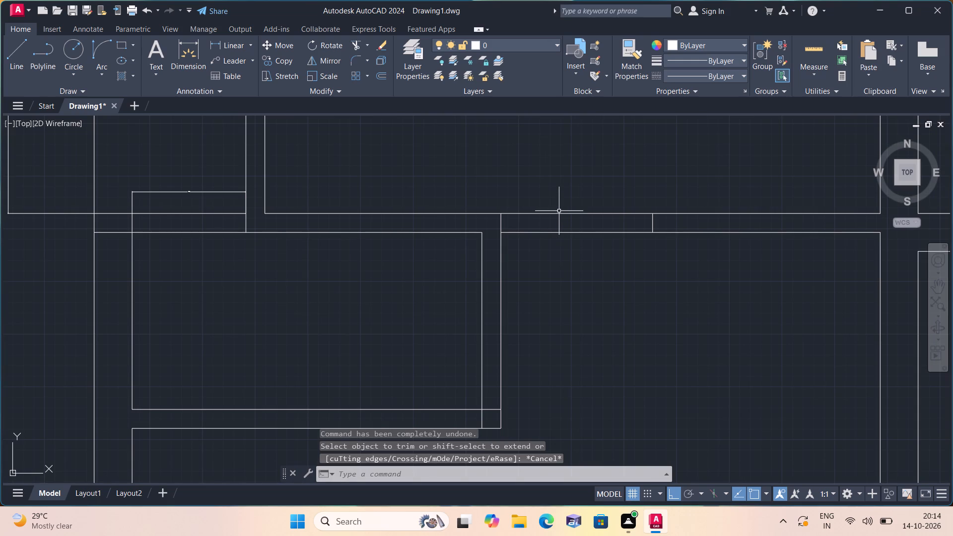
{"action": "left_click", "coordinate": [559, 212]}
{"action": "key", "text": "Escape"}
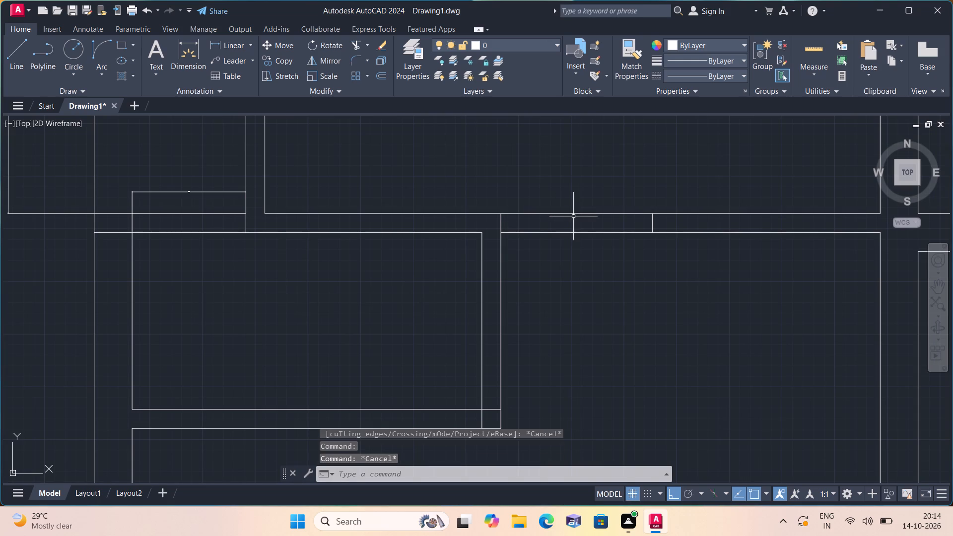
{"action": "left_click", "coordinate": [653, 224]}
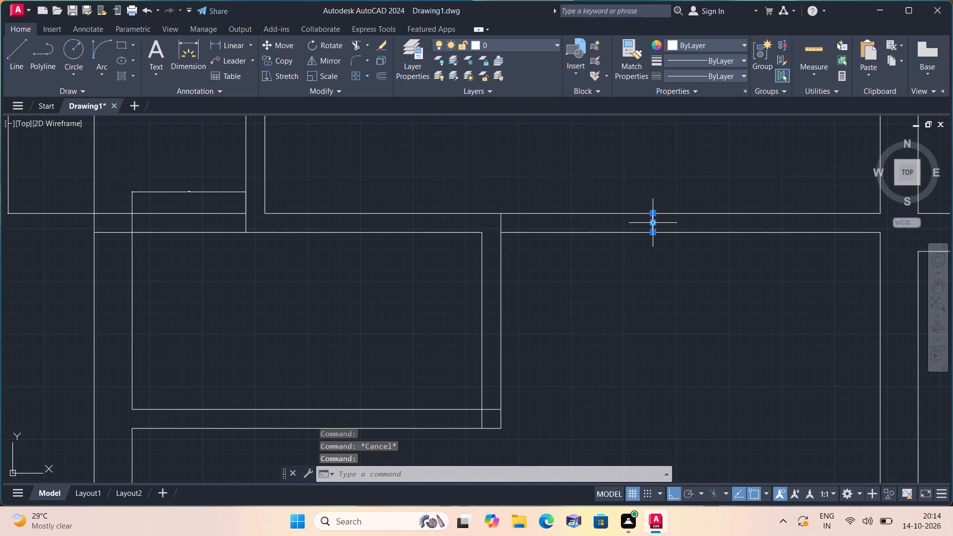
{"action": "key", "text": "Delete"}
Draw a line 3' east from the enclosure's outer corner along the cross wall's north face and continue it across the wall.
{"action": "middle_click_drag", "start_coordinate": [668, 276], "coordinate": [654, 279]}
{"action": "scroll", "coordinate": [661, 275], "scroll_direction": "down", "scroll_amount": 1}
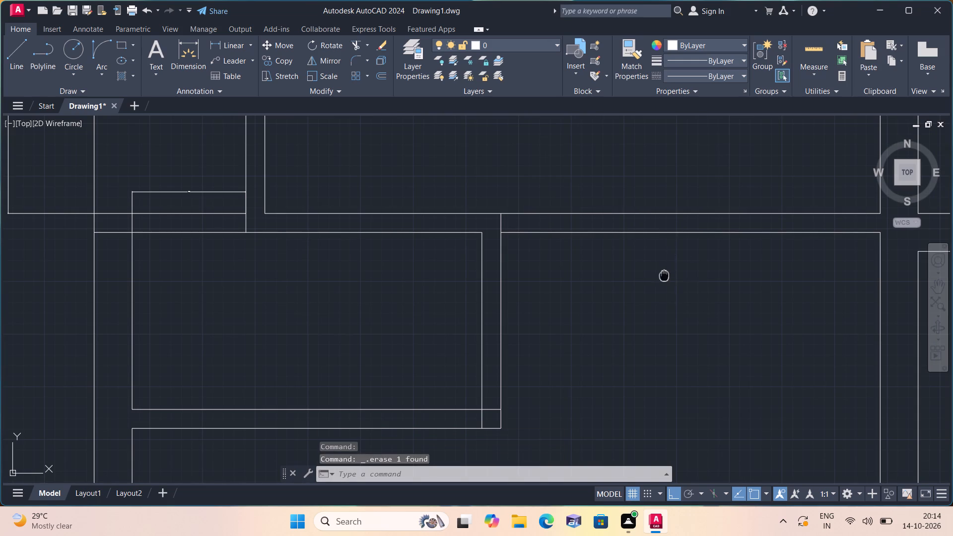
{"action": "middle_click_drag", "start_coordinate": [654, 279], "coordinate": [650, 286]}
{"action": "key", "text": "l"}
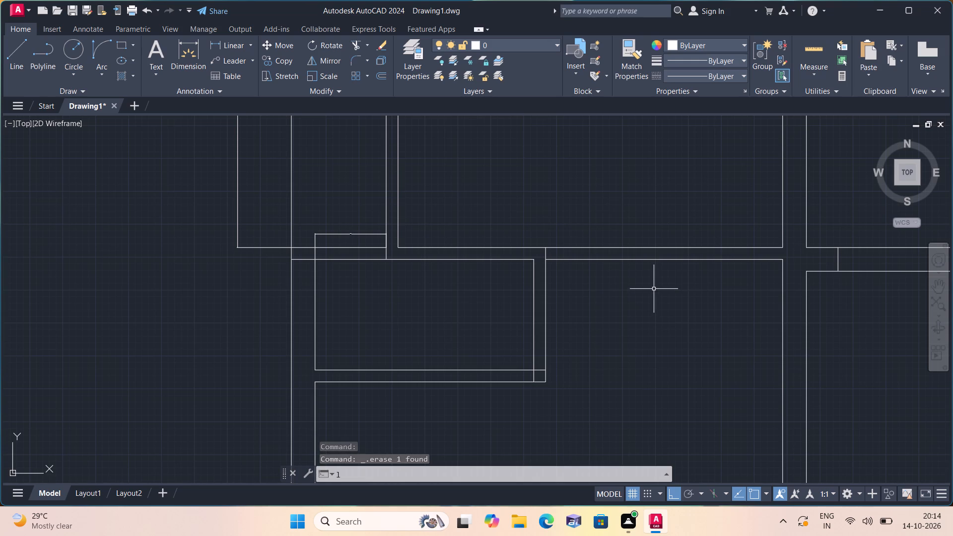
{"action": "key", "text": "space"}
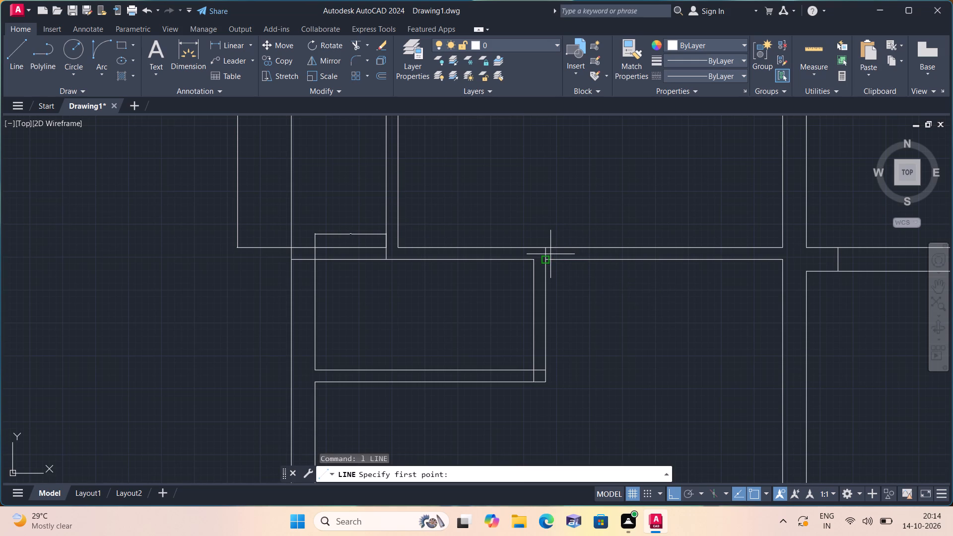
{"action": "left_click", "coordinate": [545, 250]}
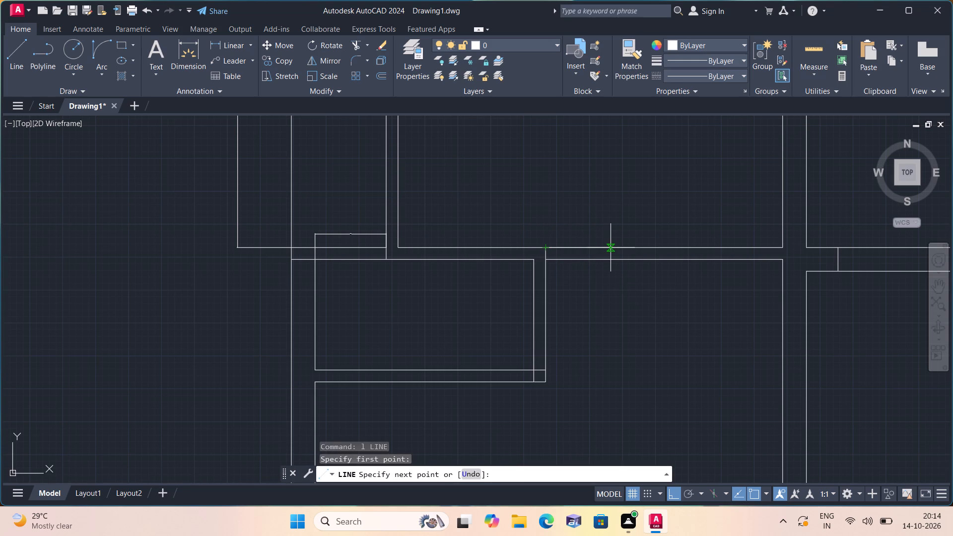
{"action": "type", "text": "3'"}
{"action": "key", "text": "space"}
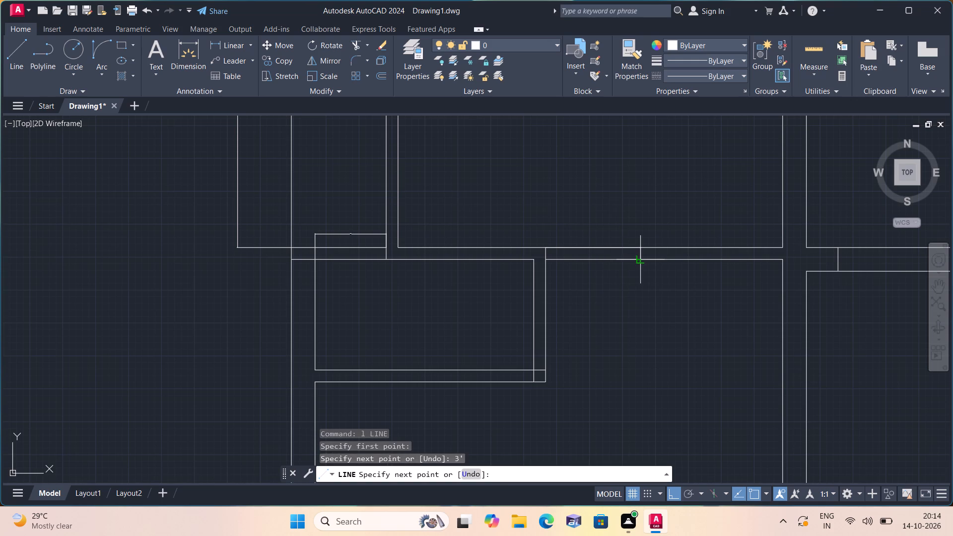
{"action": "left_click", "coordinate": [643, 261]}
{"action": "key", "text": "space"}
Trim the cross wall lines between the enclosure's east wall and the jamb line to open a 3' wide doorway.
{"action": "type", "text": "trim"}
{"action": "key", "text": "space"}
{"action": "left_click_drag", "start_coordinate": [582, 224], "coordinate": [602, 320]}
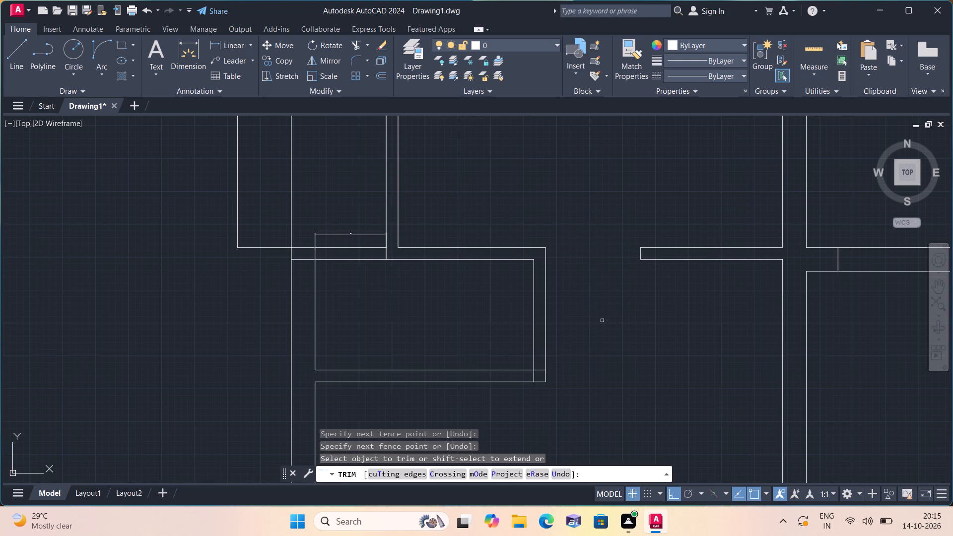
{"action": "key", "text": "Escape"}
Draw a line 2" west from the small enclosure's inner southeast corner and continue it 2' north as the door leaf.
{"action": "scroll", "coordinate": [602, 321], "scroll_direction": "down", "scroll_amount": 1}
{"action": "middle_click_drag", "start_coordinate": [614, 327], "coordinate": [492, 230]}
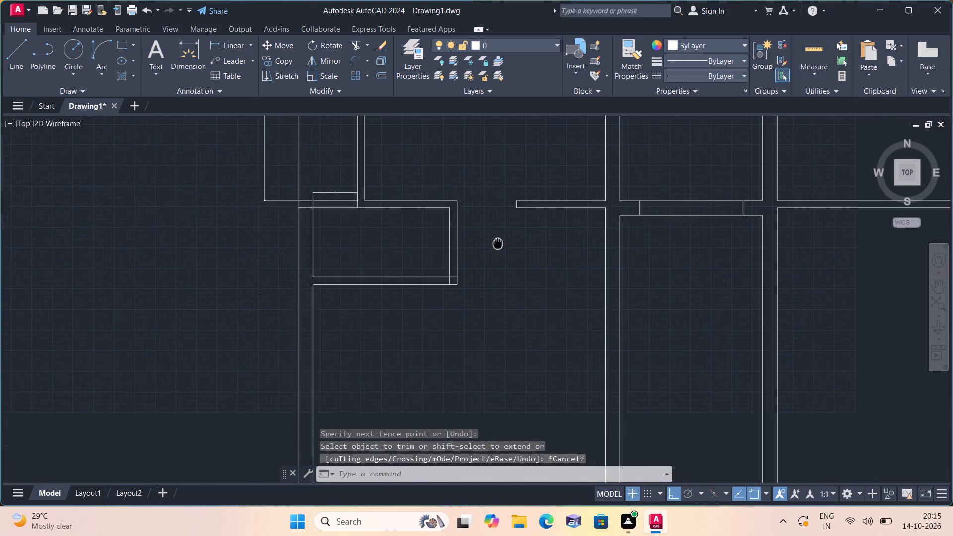
{"action": "middle_click_drag", "start_coordinate": [384, 306], "coordinate": [410, 309]}
{"action": "scroll", "coordinate": [384, 306], "scroll_direction": "down", "scroll_amount": 1}
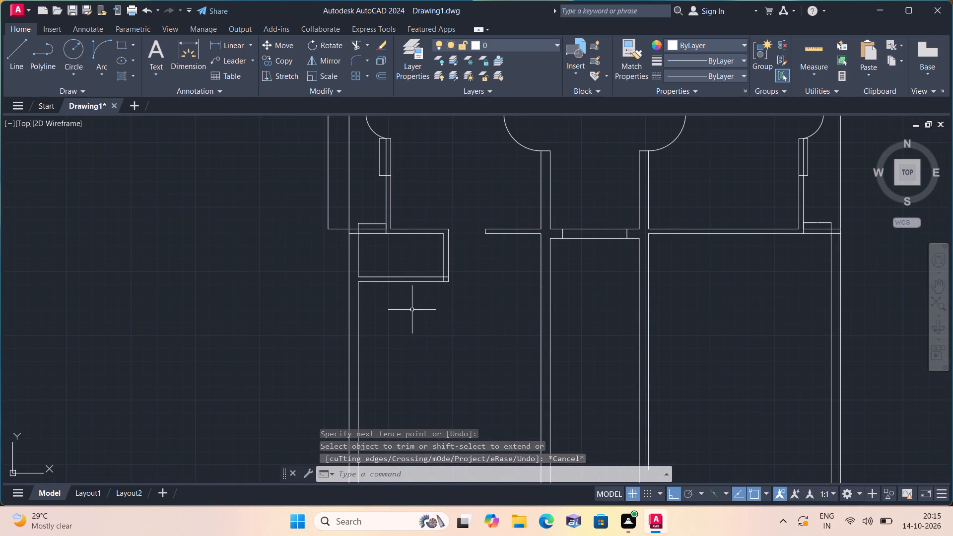
{"action": "type", "text": "l"}
{"action": "key", "text": "space"}
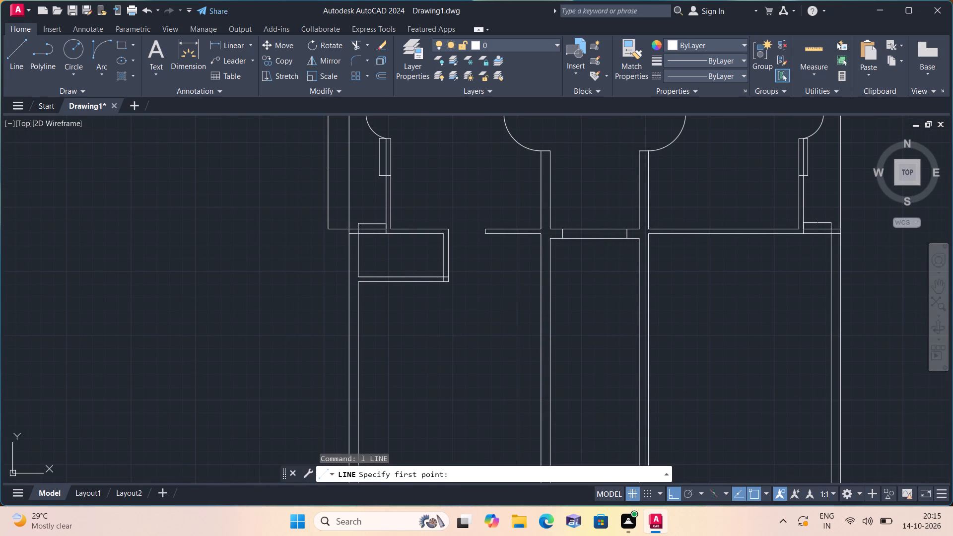
{"action": "scroll", "coordinate": [431, 264], "scroll_direction": "up", "scroll_amount": 2}
{"action": "left_click", "coordinate": [448, 291]}
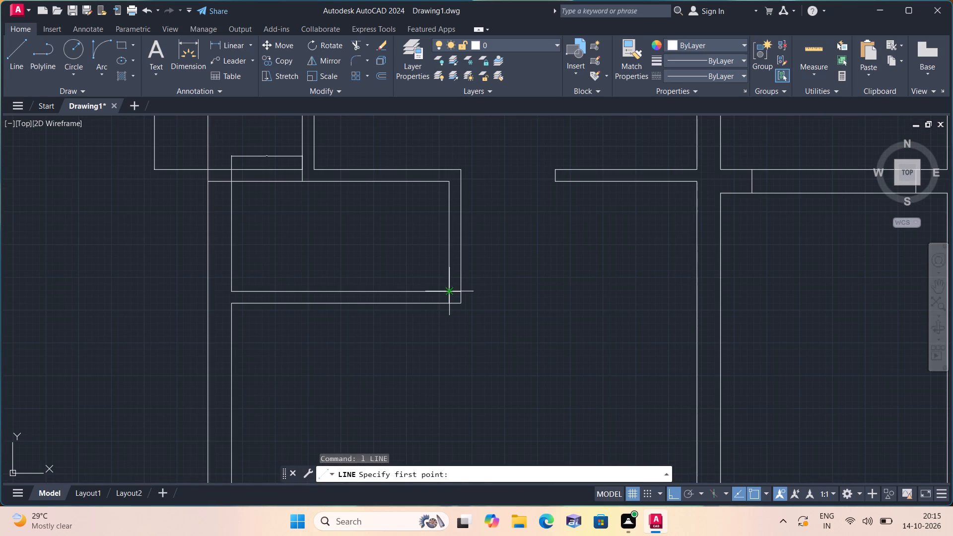
{"action": "type", "text": "2\""}
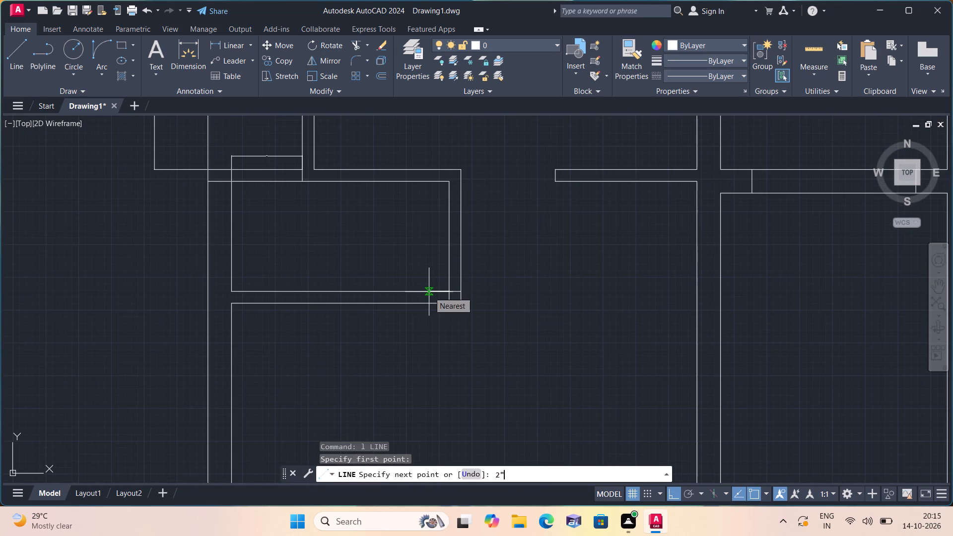
{"action": "key", "text": "space"}
{"action": "type", "text": "2'"}
{"action": "key", "text": "space"}
{"action": "key", "text": "Escape"}
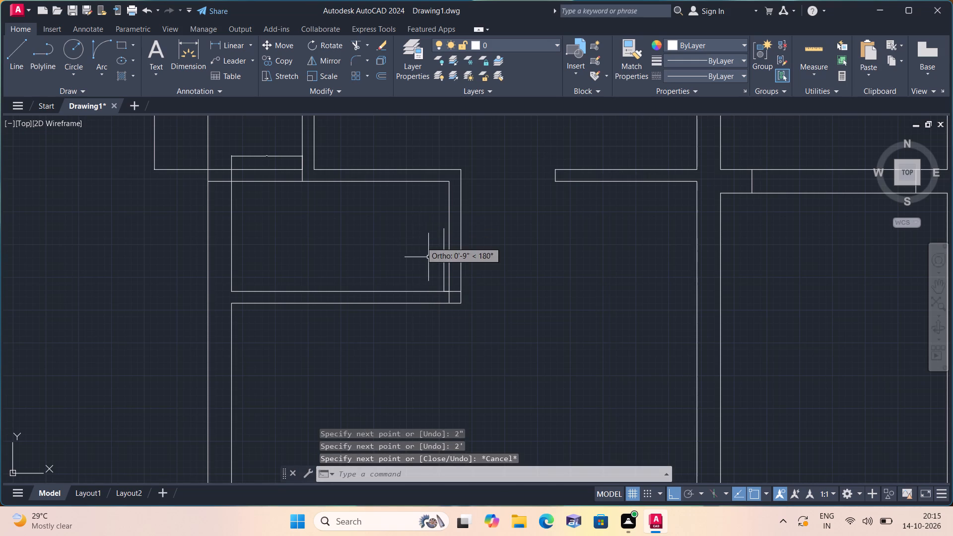
Erase the 2" line between the door leaf's south end and the enclosure's inner southeast corner.
{"action": "scroll", "coordinate": [429, 279], "scroll_direction": "up", "scroll_amount": 2}
{"action": "scroll", "coordinate": [471, 317], "scroll_direction": "up", "scroll_amount": 1}
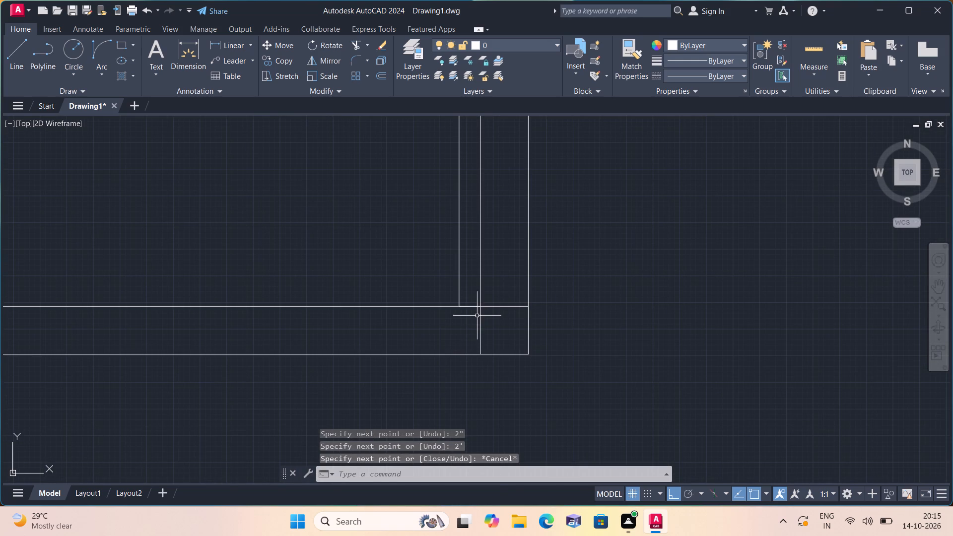
{"action": "left_click", "coordinate": [474, 307]}
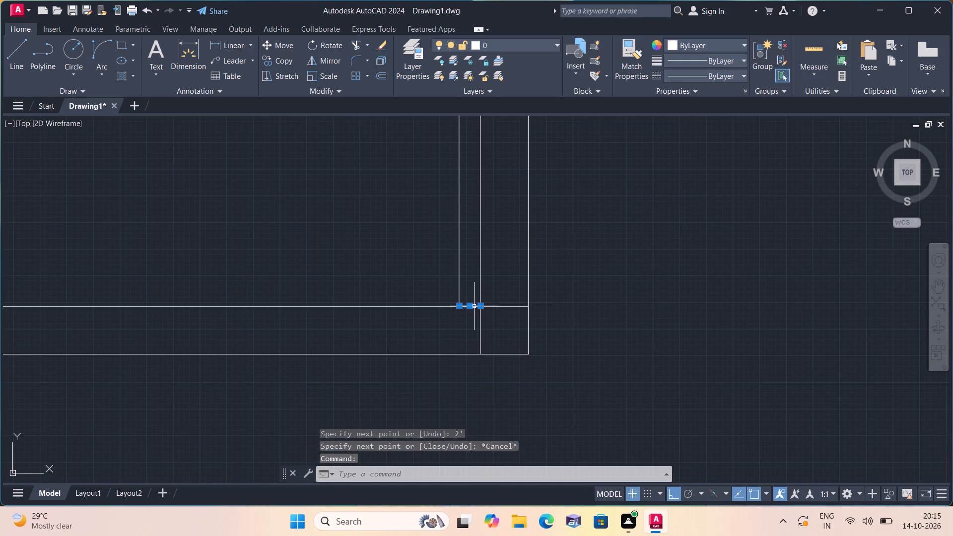
{"action": "key", "text": "Delete"}
Draw a line 2' west from the door leaf's south end along the enclosure's south wall and continue it across the wall.
{"action": "type", "text": "l"}
{"action": "key", "text": "space"}
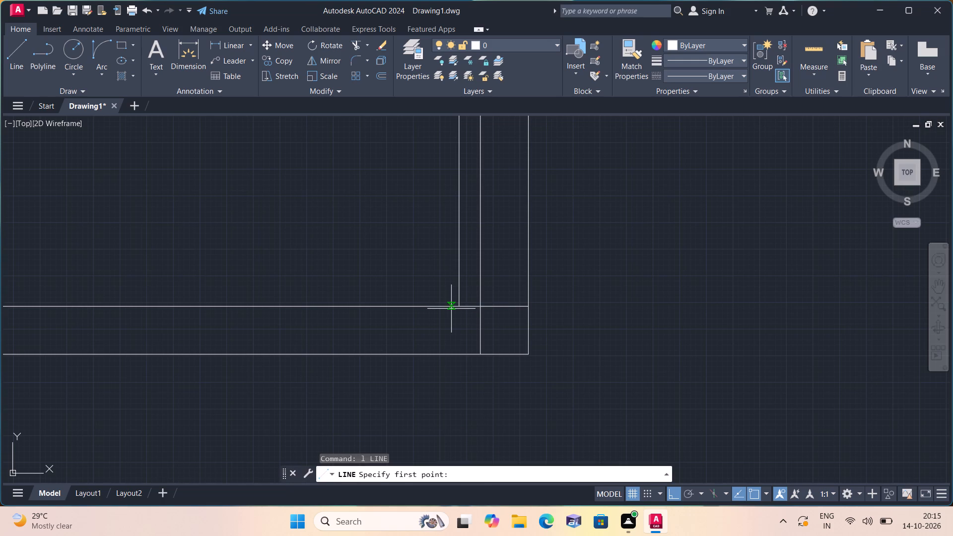
{"action": "left_click", "coordinate": [456, 305]}
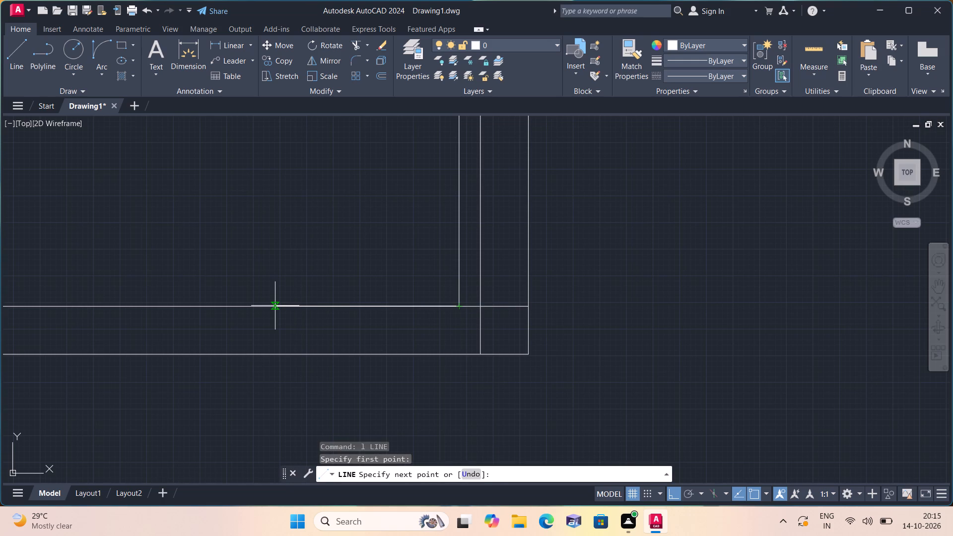
{"action": "type", "text": "2'"}
{"action": "key", "text": "space"}
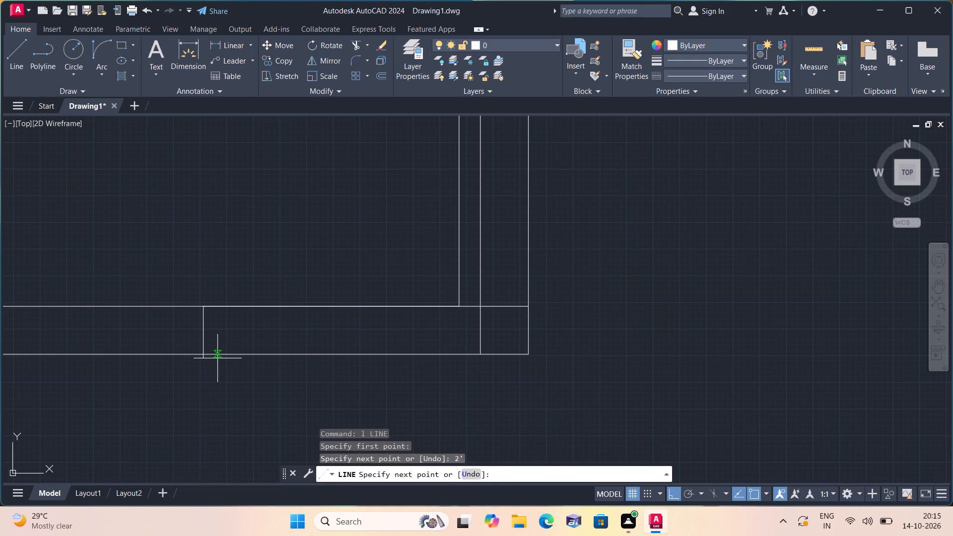
{"action": "left_click", "coordinate": [203, 354]}
{"action": "key", "text": "space"}
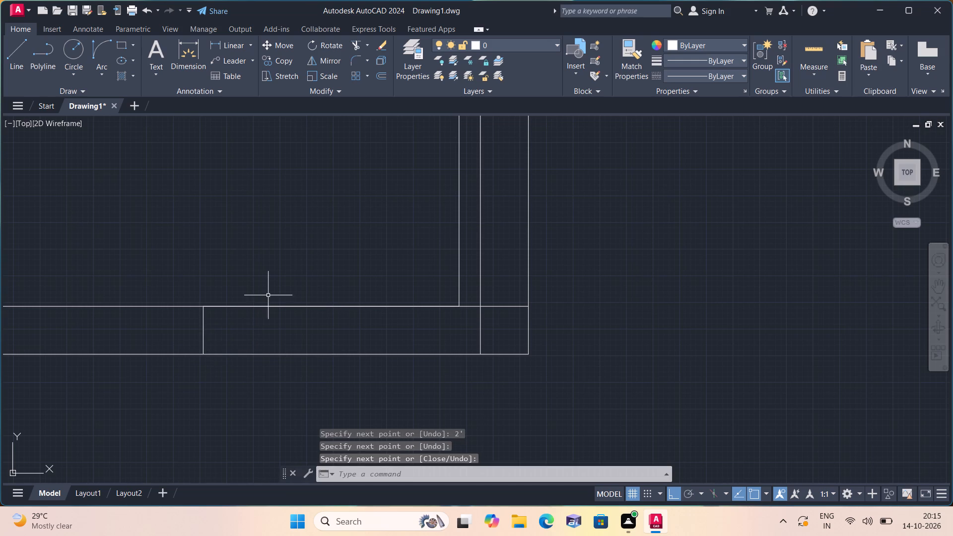
Trim both faces of the enclosure's south wall between the new jamb line and the east wall to open the doorway.
{"action": "type", "text": "trim"}
{"action": "key", "text": "space"}
{"action": "left_click_drag", "start_coordinate": [292, 282], "coordinate": [311, 326]}
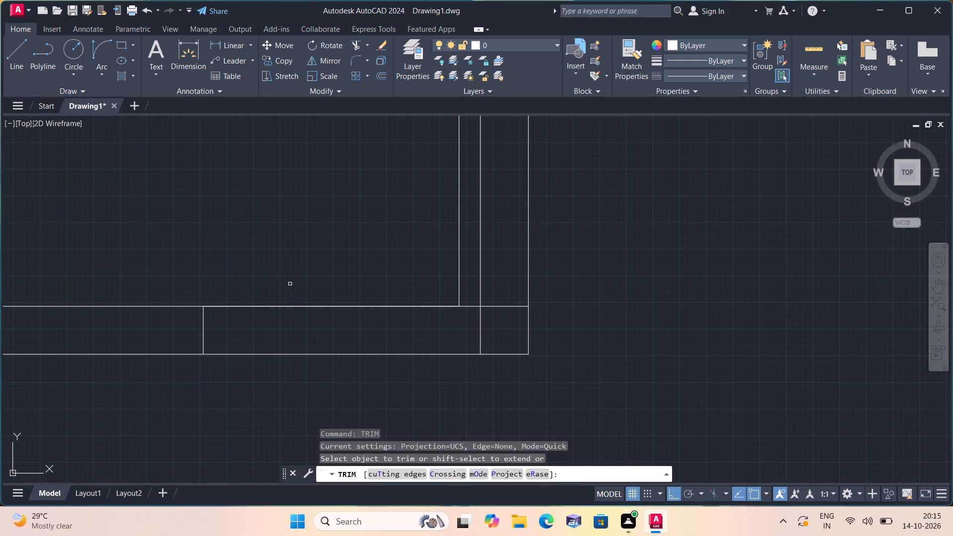
{"action": "left_click_drag", "start_coordinate": [311, 326], "coordinate": [302, 395]}
{"action": "scroll", "coordinate": [309, 333], "scroll_direction": "down", "scroll_amount": 2}
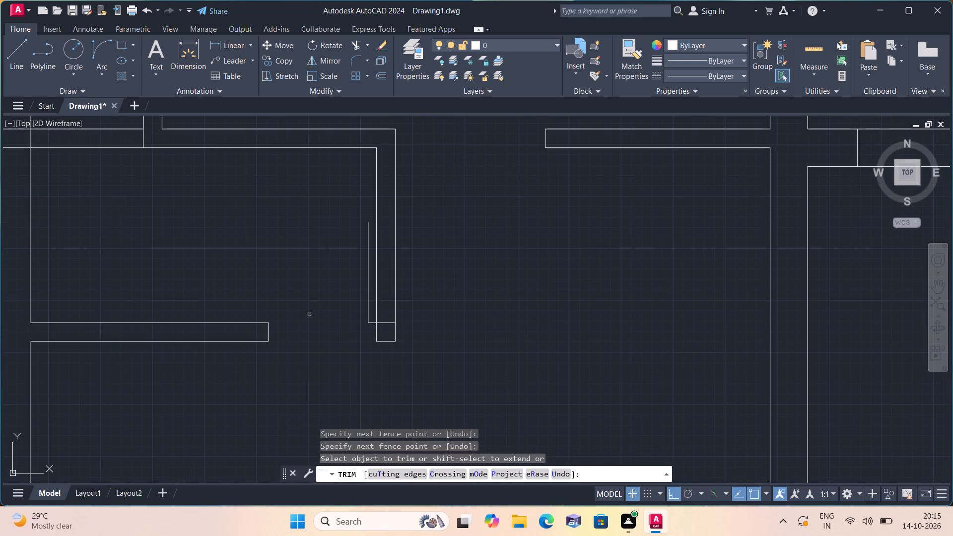
{"action": "key", "text": "Escape"}
Draw the door swing with a Start, End, Direction arc from the leaf's north end to the west jamb's inner corner.
{"action": "left_click", "coordinate": [98, 66]}
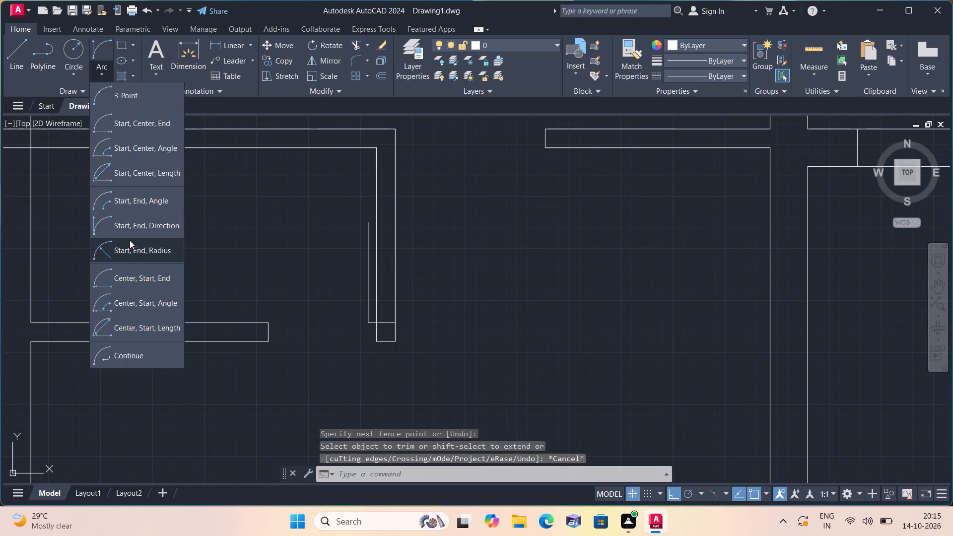
{"action": "left_click", "coordinate": [128, 222]}
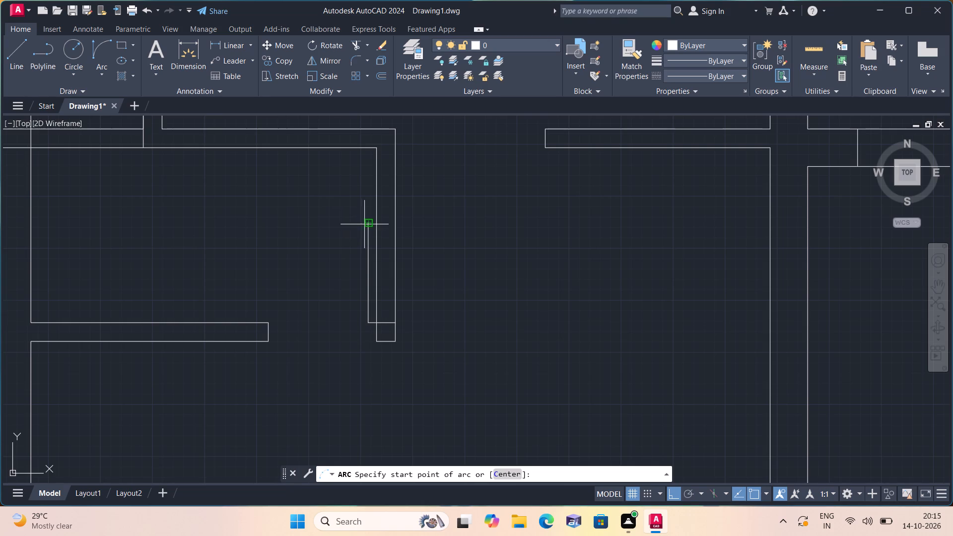
{"action": "left_click", "coordinate": [366, 223]}
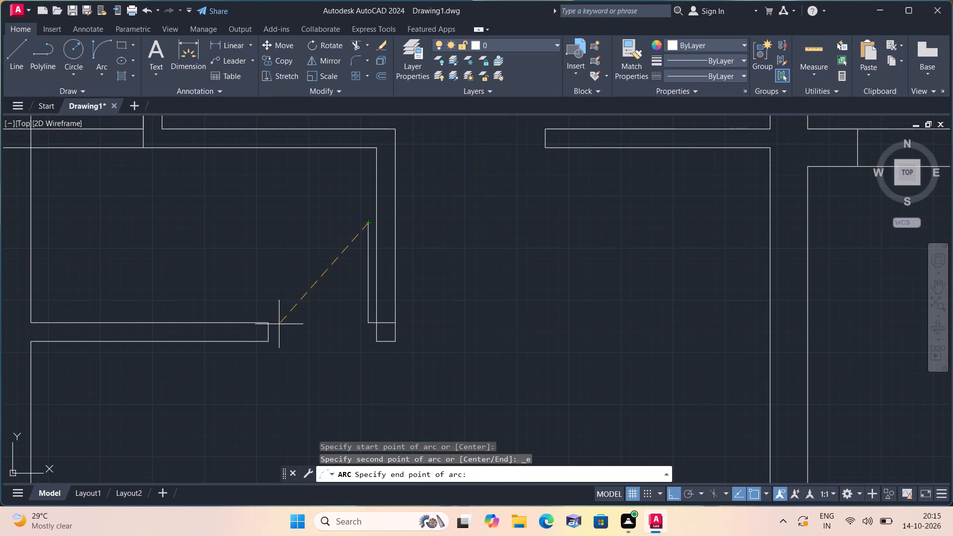
{"action": "left_click", "coordinate": [270, 320]}
{"action": "left_click", "coordinate": [249, 264]}
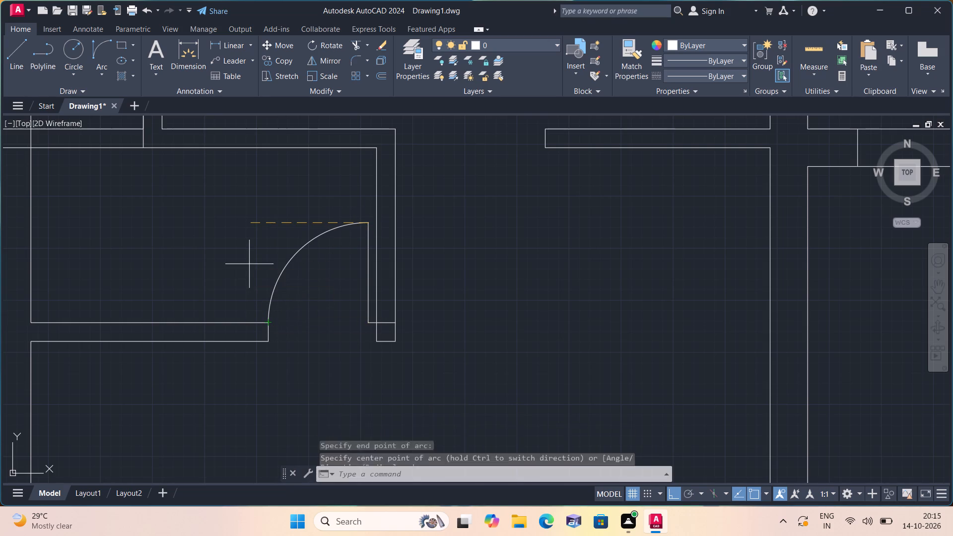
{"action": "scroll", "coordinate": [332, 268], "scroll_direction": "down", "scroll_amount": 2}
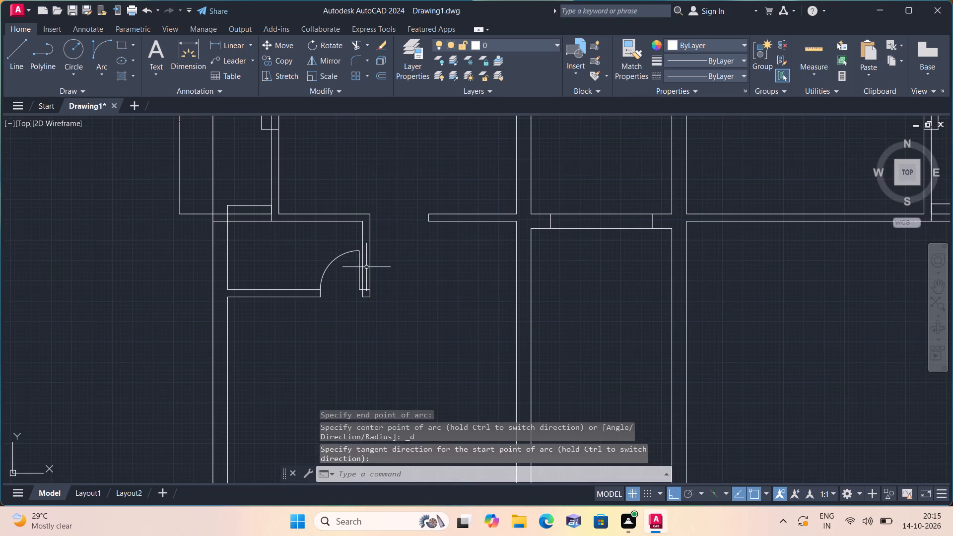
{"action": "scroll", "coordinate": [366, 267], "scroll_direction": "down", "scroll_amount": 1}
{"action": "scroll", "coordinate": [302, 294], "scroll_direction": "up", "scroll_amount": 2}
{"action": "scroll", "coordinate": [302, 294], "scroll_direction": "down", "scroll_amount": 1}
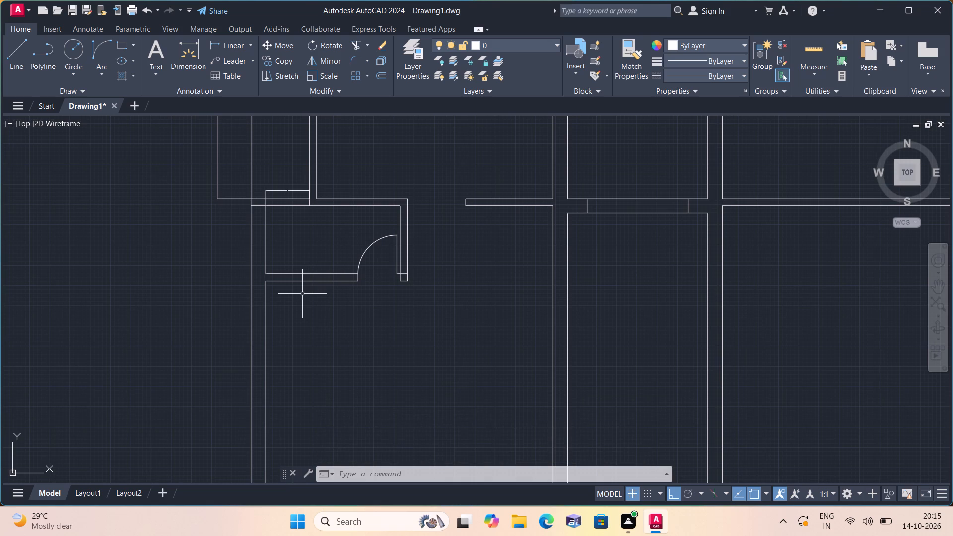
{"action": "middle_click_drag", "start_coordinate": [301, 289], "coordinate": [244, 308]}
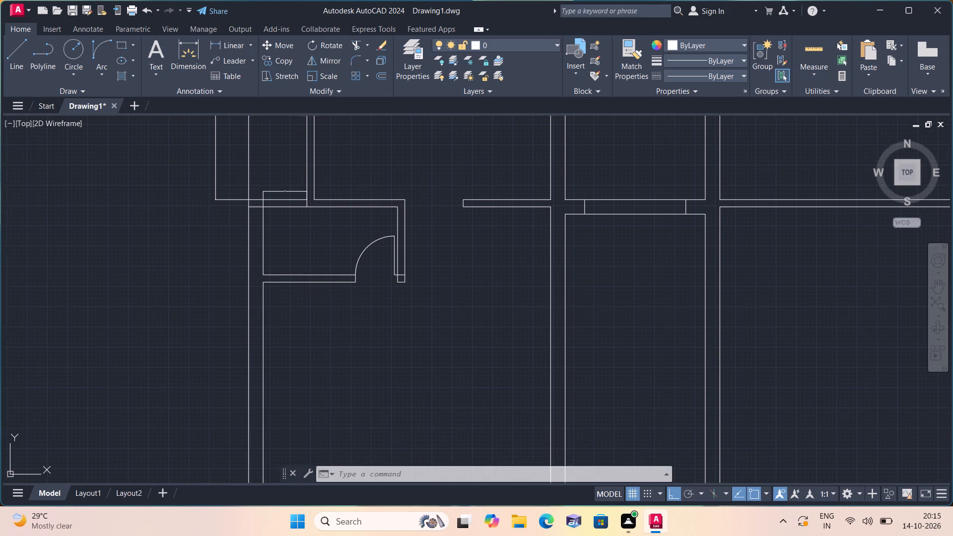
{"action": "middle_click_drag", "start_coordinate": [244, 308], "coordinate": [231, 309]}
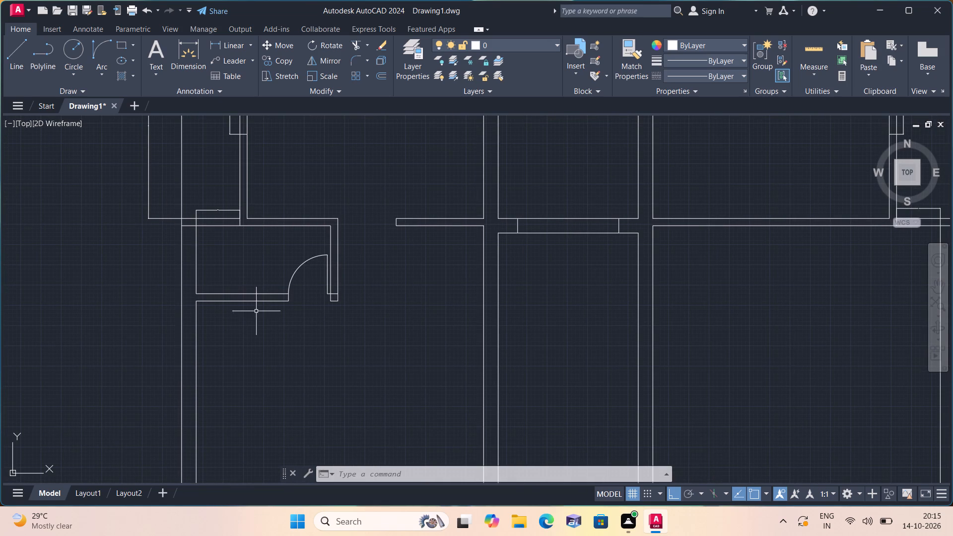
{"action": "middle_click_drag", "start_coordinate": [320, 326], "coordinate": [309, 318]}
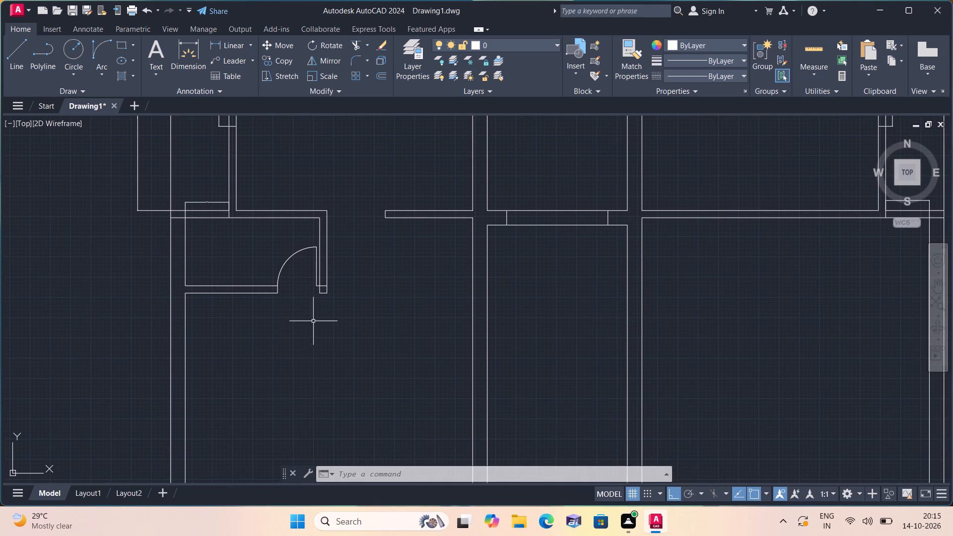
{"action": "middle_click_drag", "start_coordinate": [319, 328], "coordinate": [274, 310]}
Offset the south face of the enclosure's south wall 3'6" to the south.
{"action": "middle_click_drag", "start_coordinate": [321, 320], "coordinate": [321, 320]}
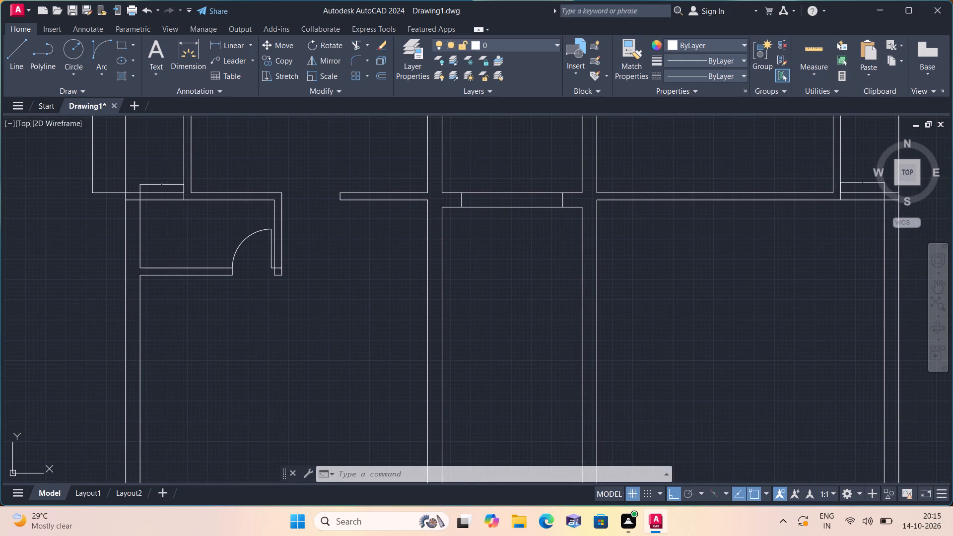
{"action": "middle_click_drag", "start_coordinate": [321, 320], "coordinate": [391, 260]}
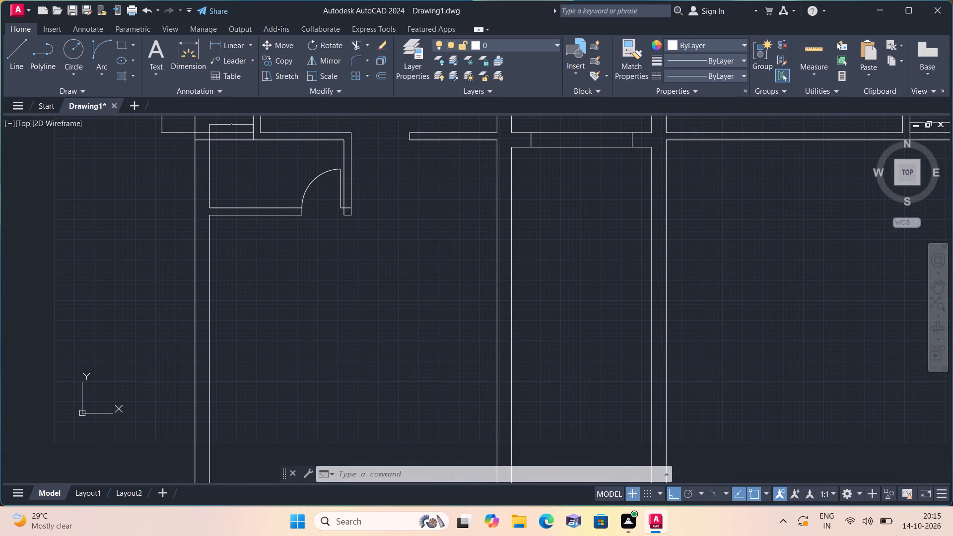
{"action": "type", "text": "off"}
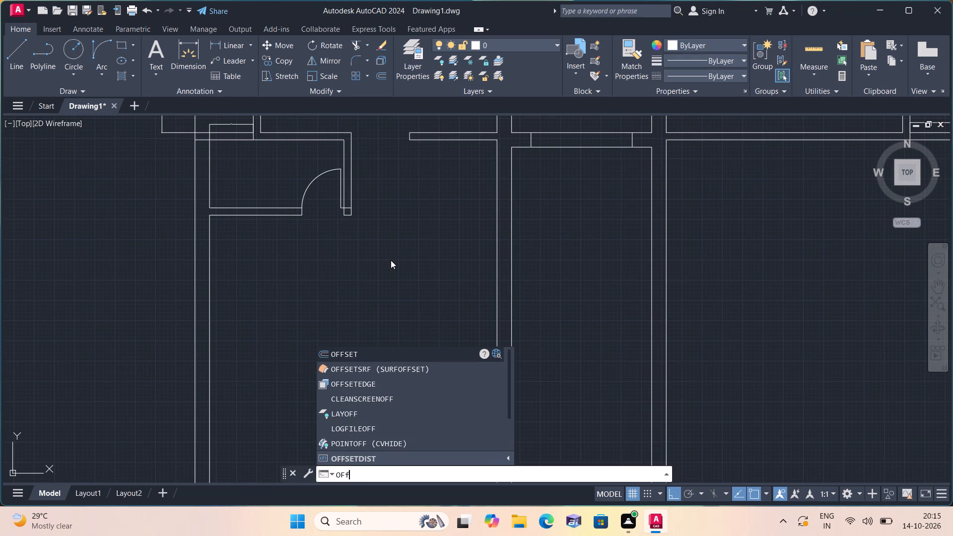
{"action": "key", "text": "space"}
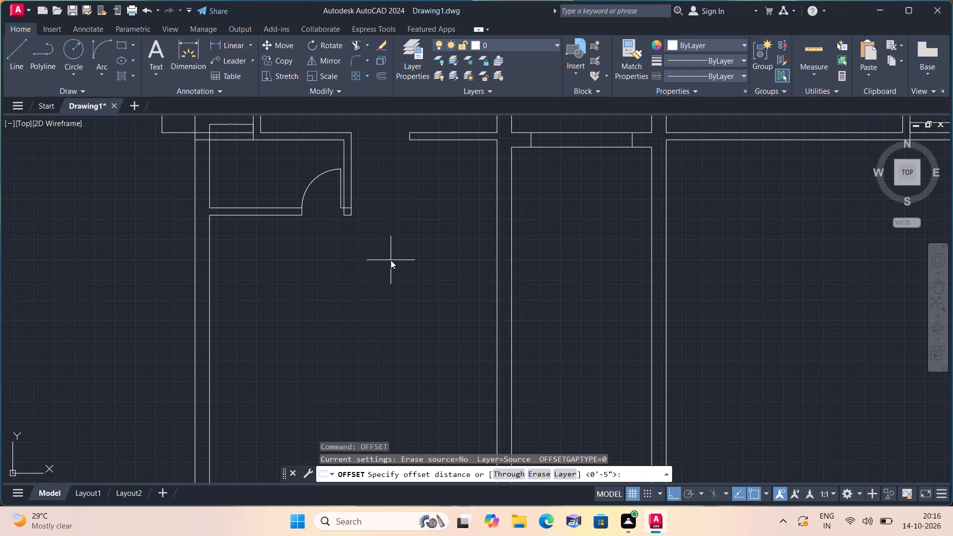
{"action": "type", "text": "3'6\""}
{"action": "key", "text": "space"}
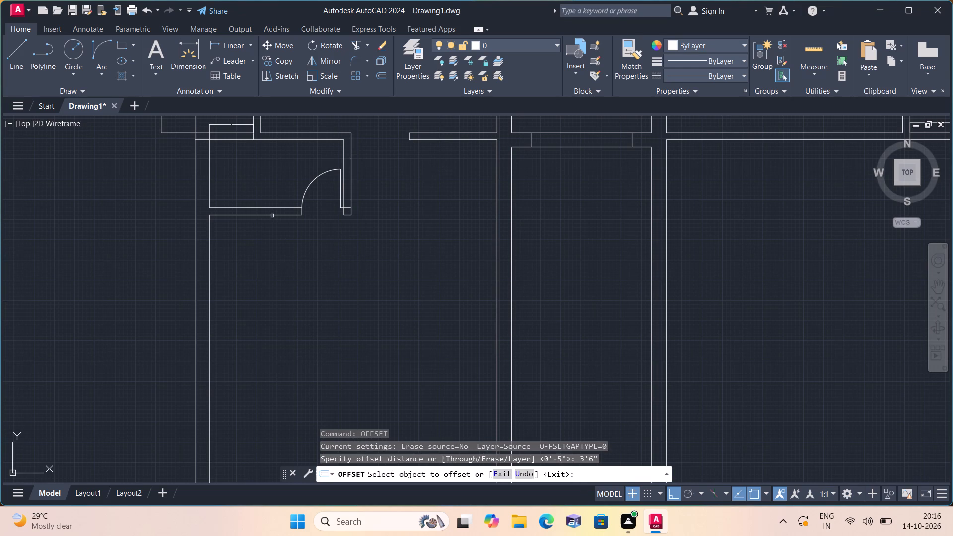
{"action": "left_click", "coordinate": [272, 216]}
{"action": "left_click", "coordinate": [292, 293]}
{"action": "key", "text": "space"}
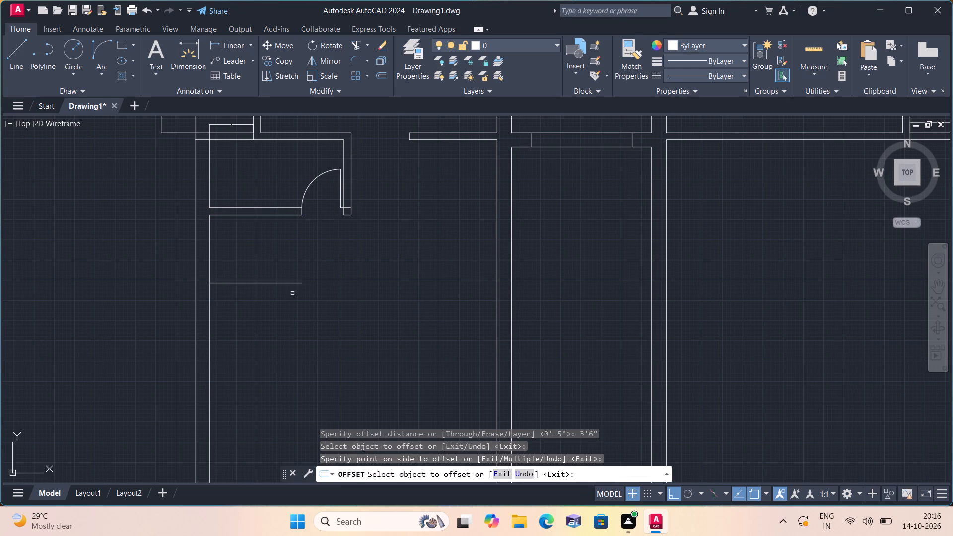
Offset the new line south of the enclosure 4.5" further south to give the wall its thickness.
{"action": "key", "text": "space"}
{"action": "type", "text": "4.5\""}
{"action": "key", "text": "space"}
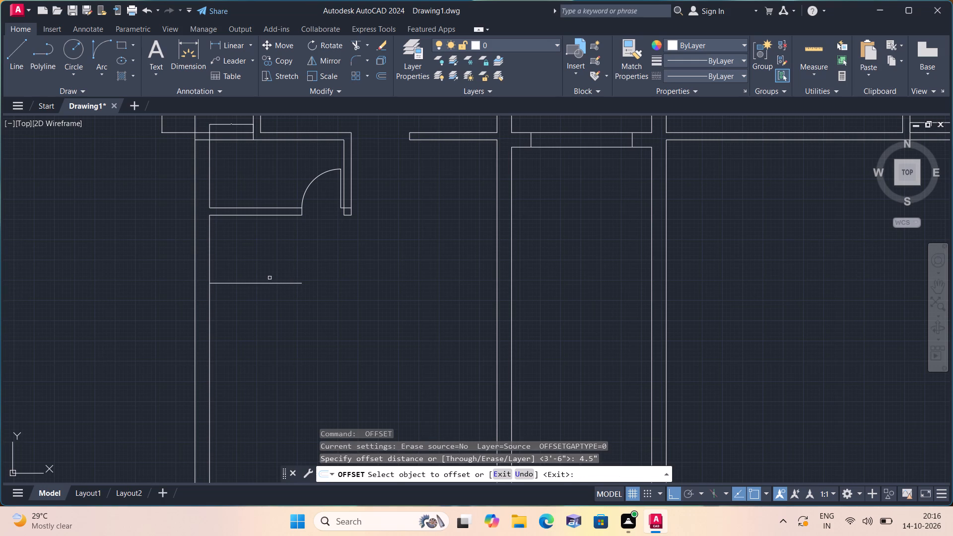
{"action": "left_click", "coordinate": [273, 282]}
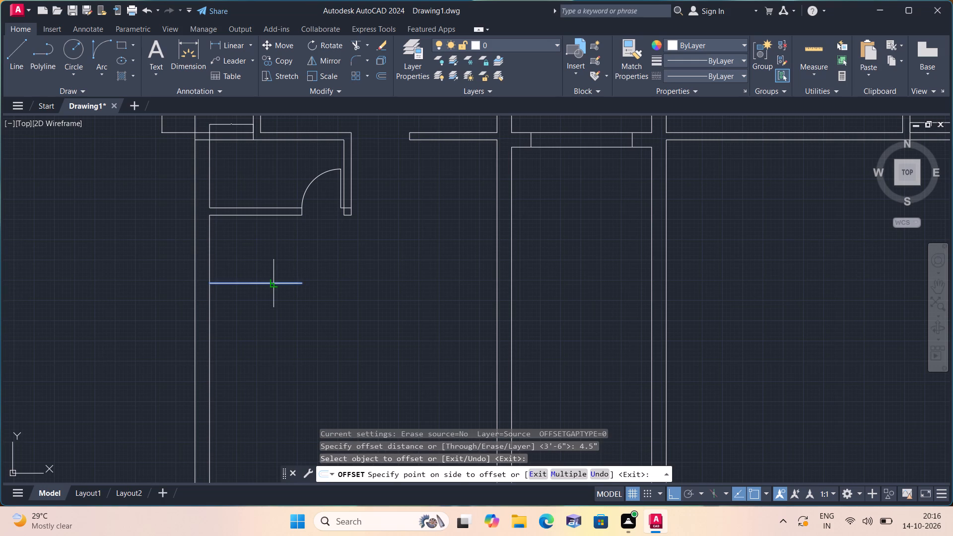
{"action": "left_click", "coordinate": [274, 307]}
{"action": "key", "text": "space"}
Offset the inner face of the west wall below the enclosure 4' to the east.
{"action": "key", "text": "space"}
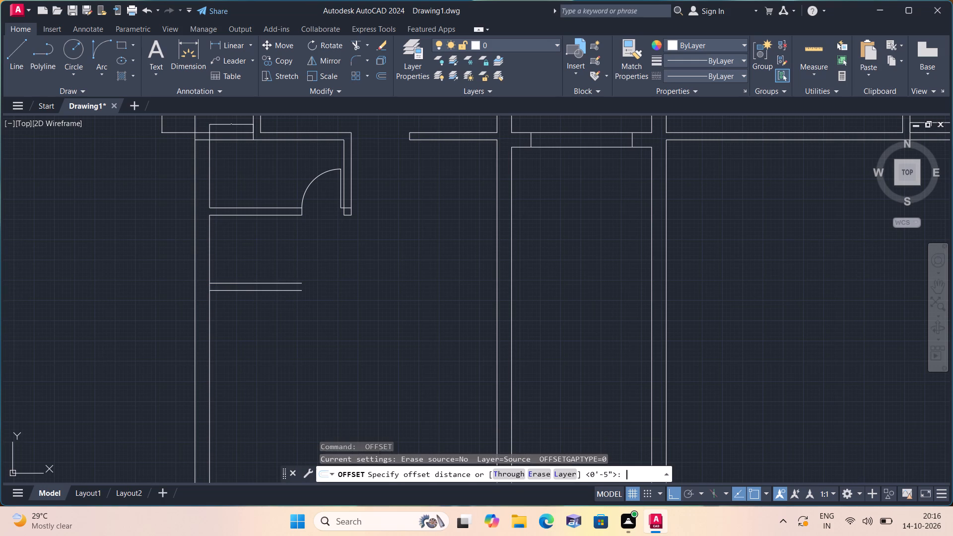
{"action": "type", "text": "4'"}
{"action": "key", "text": "space"}
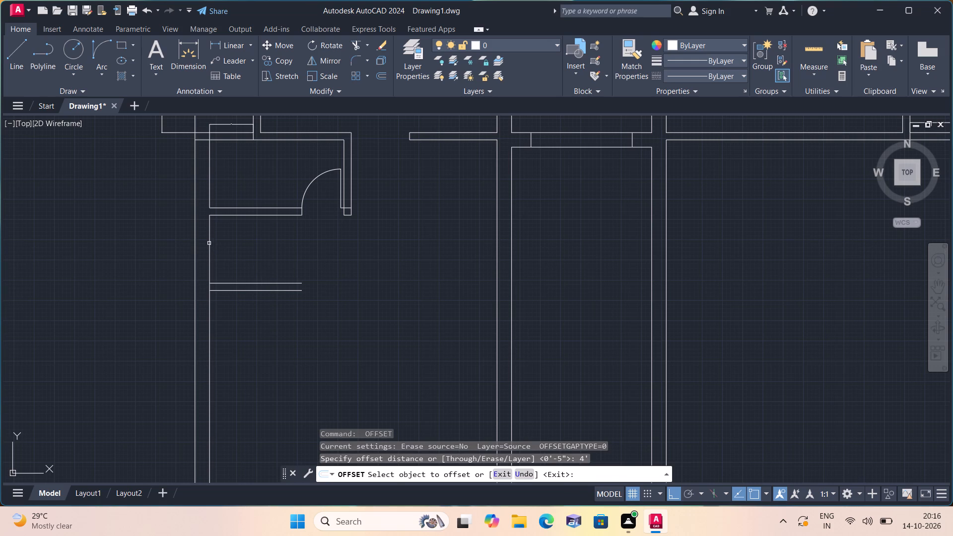
{"action": "left_click", "coordinate": [209, 243]}
{"action": "left_click", "coordinate": [271, 259]}
{"action": "key", "text": "space"}
Offset the new line east of the west wall 4.5" further east to form the lower enclosure's east wall thickness.
{"action": "key", "text": "space"}
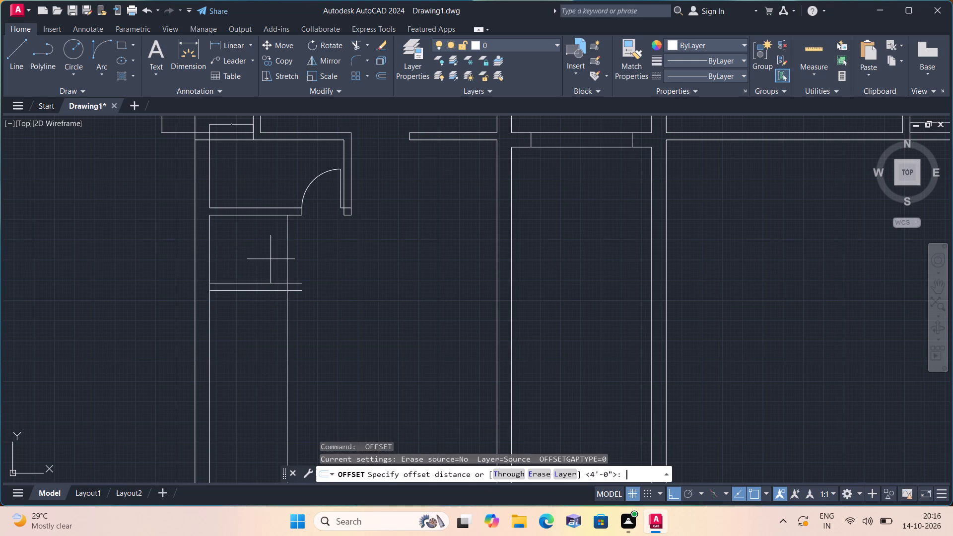
{"action": "type", "text": "4.5"}
{"action": "key", "text": "shift+quotedbl"}
{"action": "key", "text": "space"}
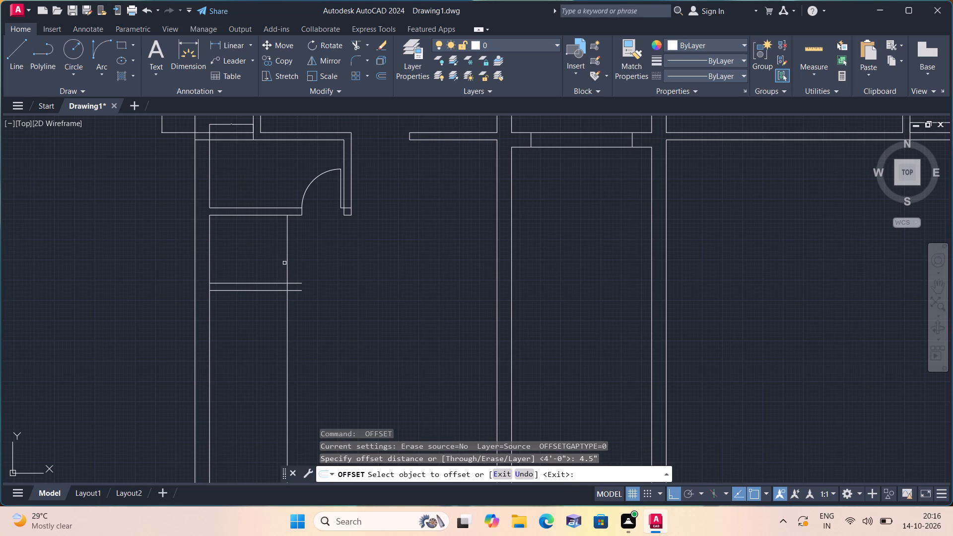
{"action": "left_click", "coordinate": [287, 265]}
{"action": "left_click", "coordinate": [312, 268]}
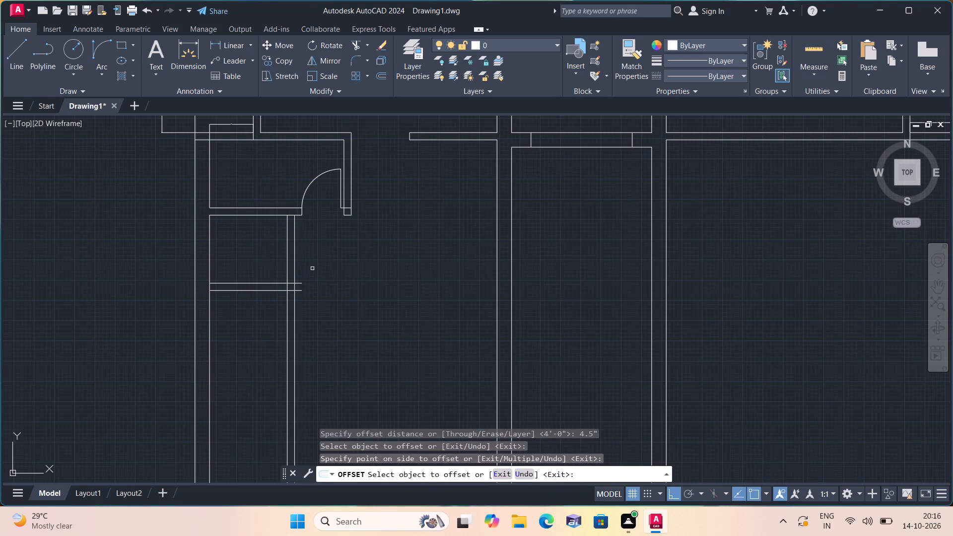
{"action": "key", "text": "space"}
Trim the lower enclosure's south and east wall lines at their southeast corner, clearing the overhangs and the inner-face overlaps.
{"action": "type", "text": "trim"}
{"action": "key", "text": "space"}
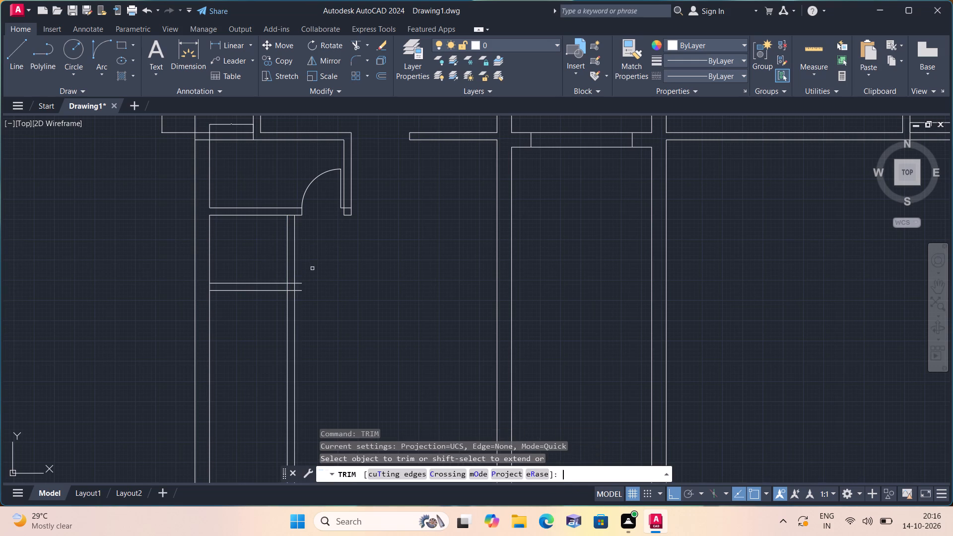
{"action": "left_click", "coordinate": [300, 284]}
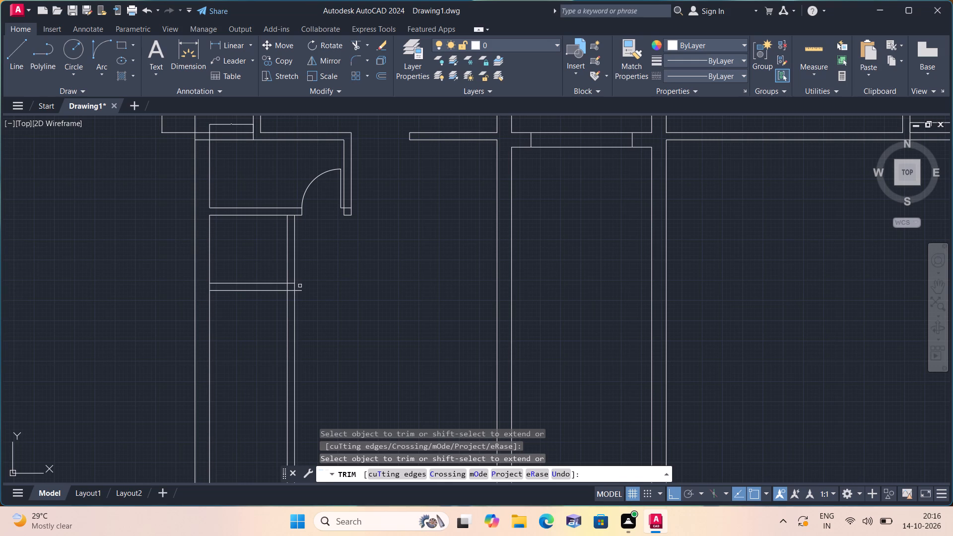
{"action": "left_click", "coordinate": [298, 292]}
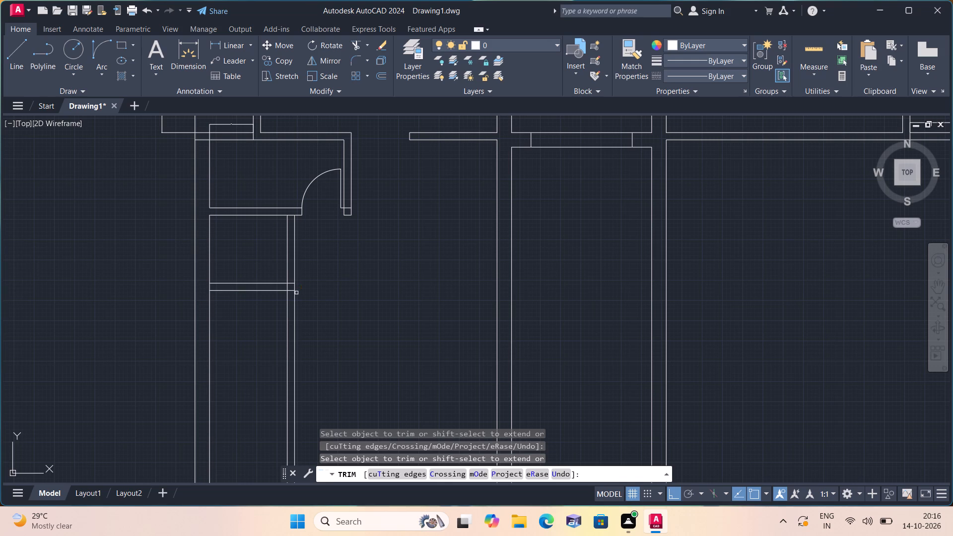
{"action": "left_click", "coordinate": [314, 301]}
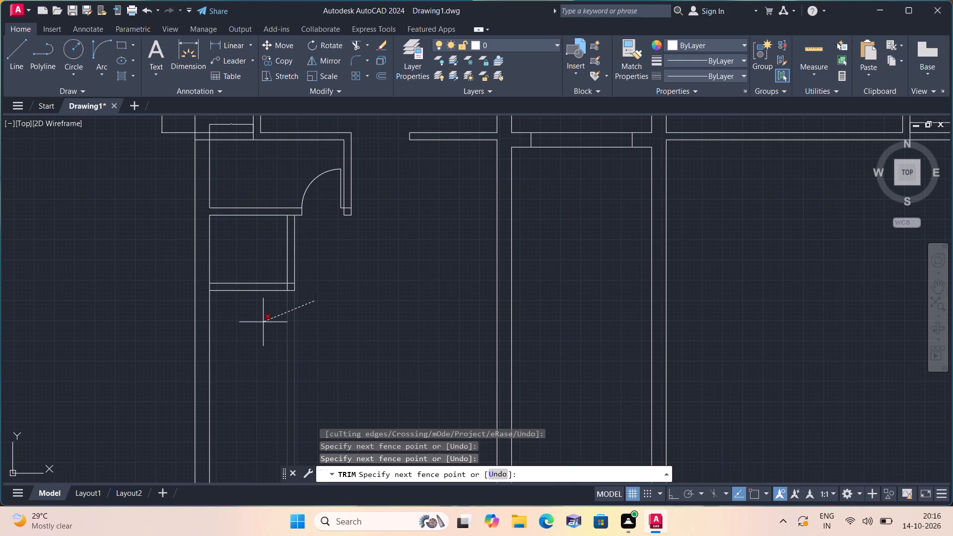
{"action": "left_click", "coordinate": [263, 322]}
{"action": "scroll", "coordinate": [278, 288], "scroll_direction": "up", "scroll_amount": 1}
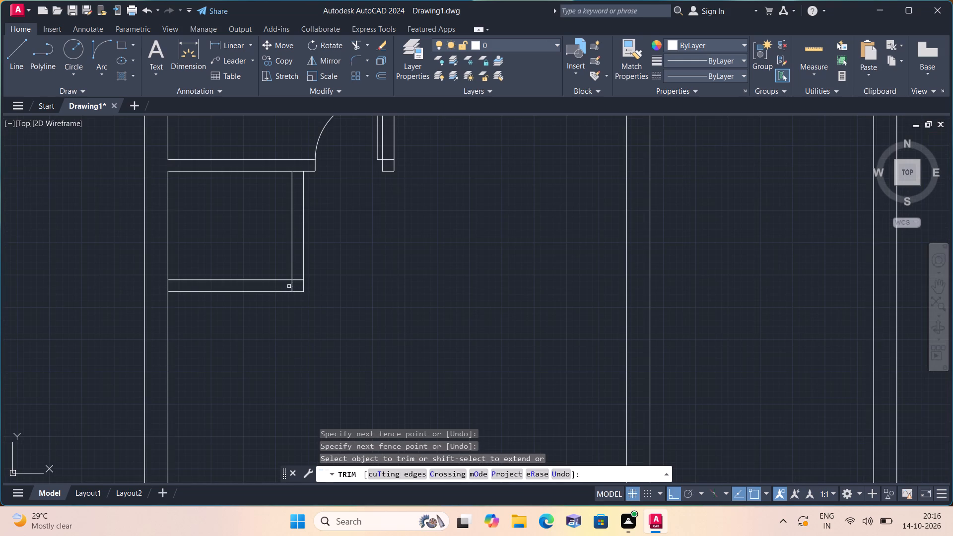
{"action": "left_click", "coordinate": [292, 289]}
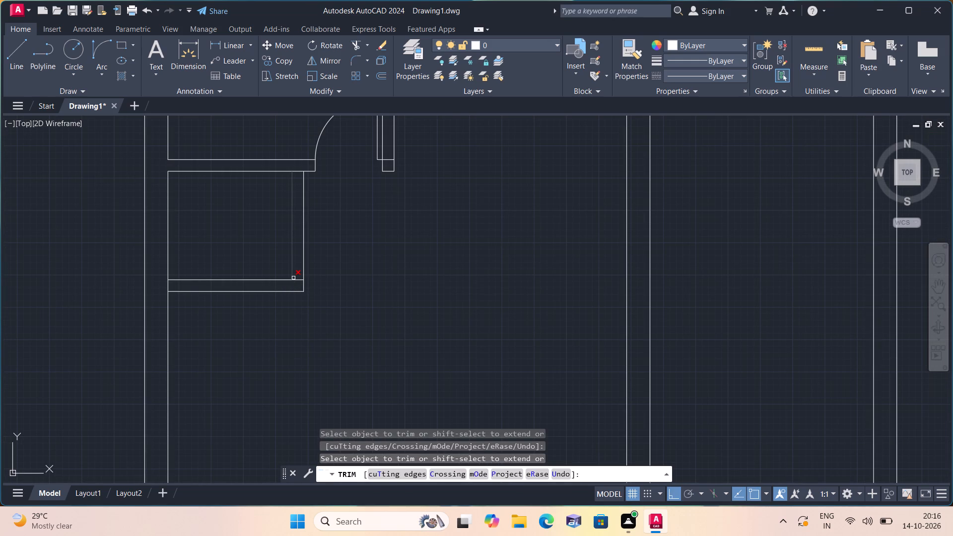
{"action": "left_click", "coordinate": [296, 280]}
{"action": "key", "text": "space"}
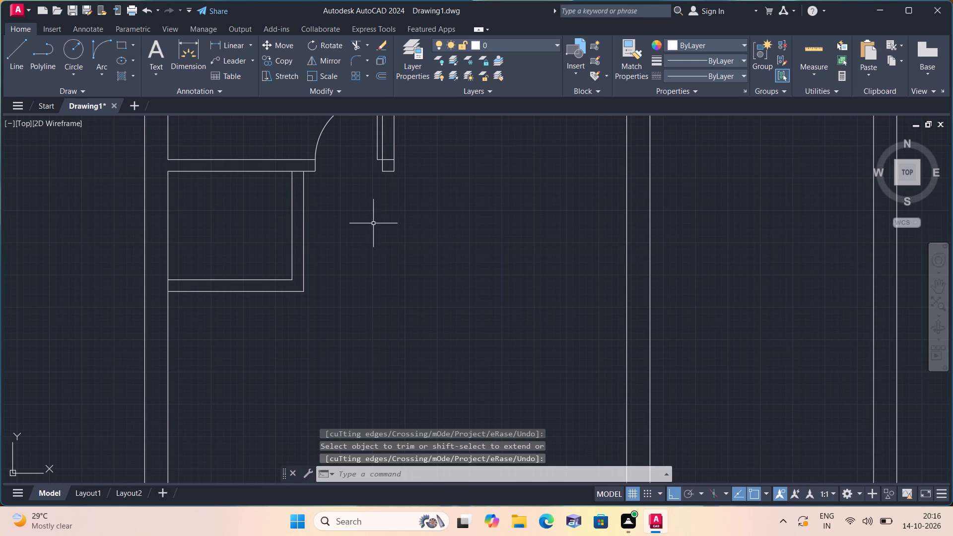
Draw a line extending the east wall's outer face across the thickness of the enclosure's north wall.
{"action": "middle_click_drag", "start_coordinate": [373, 215], "coordinate": [490, 255]}
{"action": "key", "text": "l"}
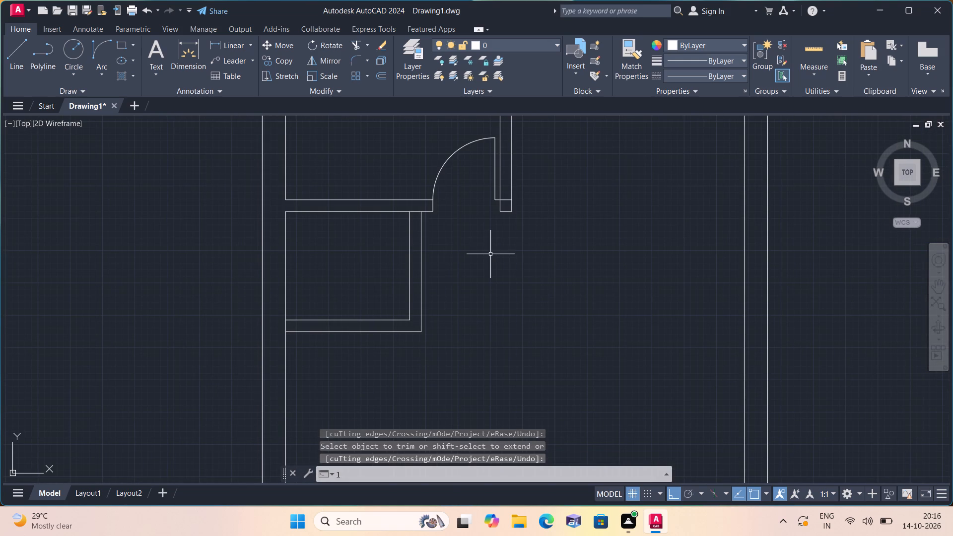
{"action": "key", "text": "space"}
{"action": "scroll", "coordinate": [413, 207], "scroll_direction": "up", "scroll_amount": 2}
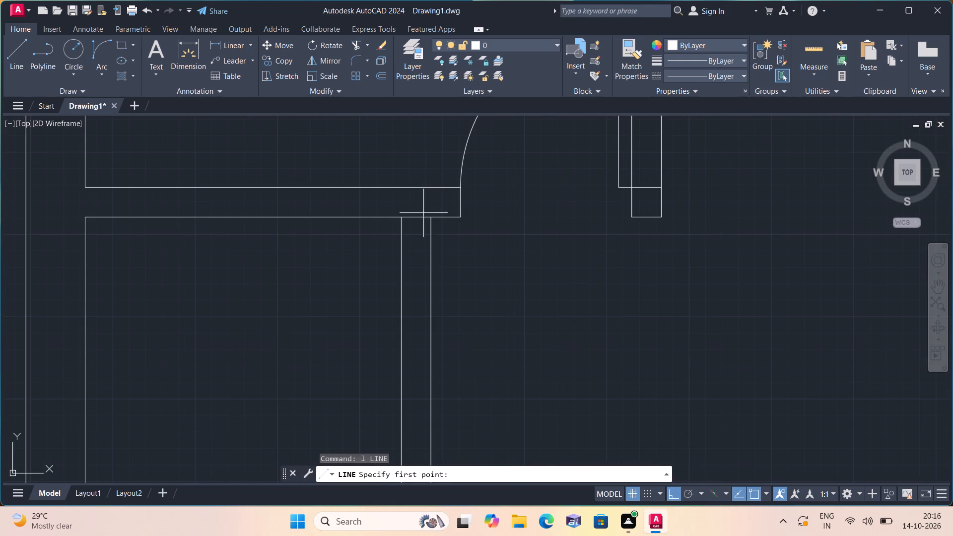
{"action": "left_click", "coordinate": [433, 218]}
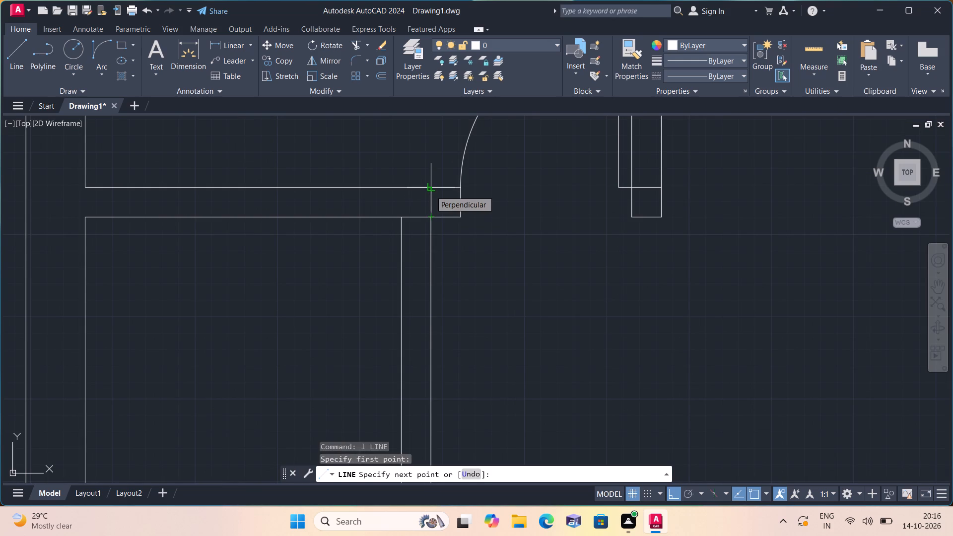
{"action": "scroll", "coordinate": [430, 191], "scroll_direction": "down", "scroll_amount": 1}
{"action": "left_click", "coordinate": [430, 191]}
{"action": "key", "text": "space"}
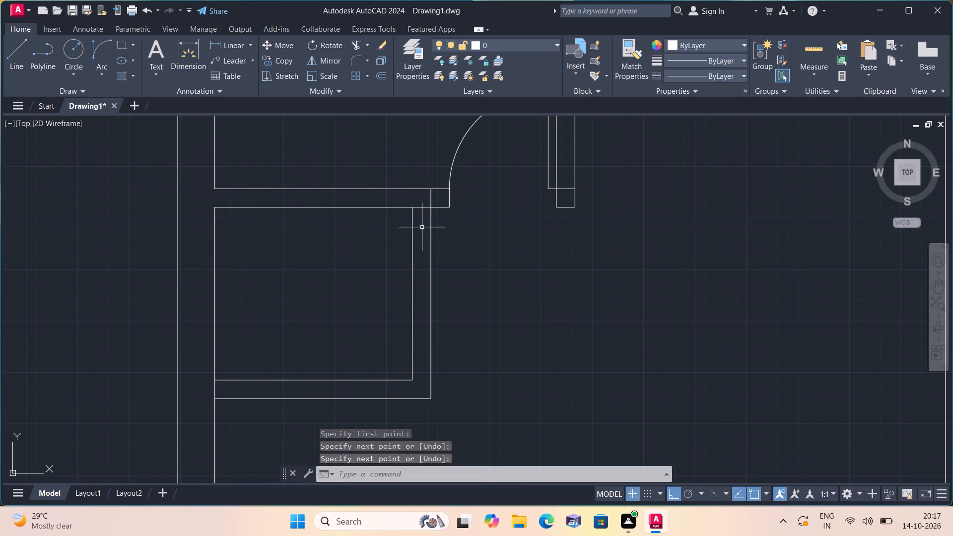
Draw a line from the east wall's outer face at the north wall, running 2" south and 2' west.
{"action": "scroll", "coordinate": [482, 263], "scroll_direction": "down", "scroll_amount": 3}
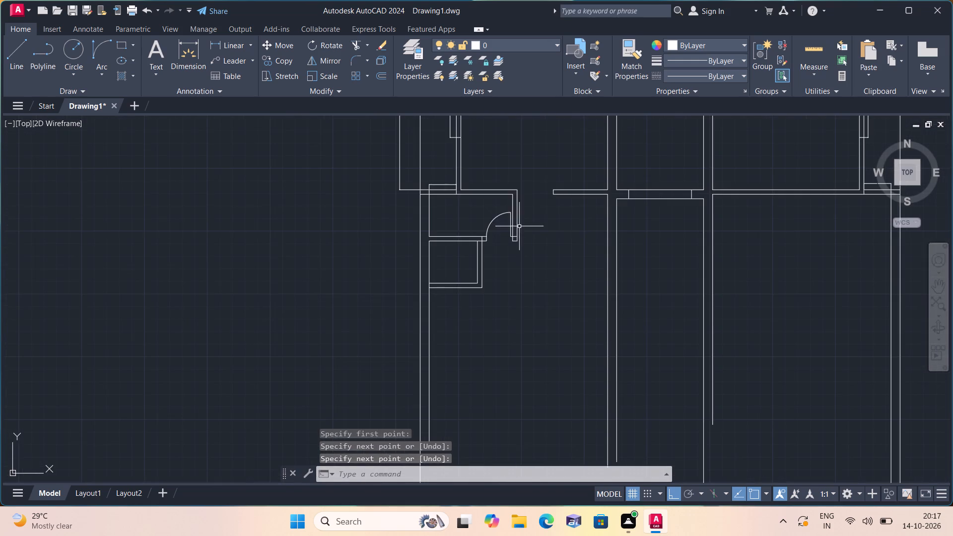
{"action": "middle_click_drag", "start_coordinate": [512, 214], "coordinate": [514, 227]}
{"action": "scroll", "coordinate": [488, 259], "scroll_direction": "up", "scroll_amount": 2}
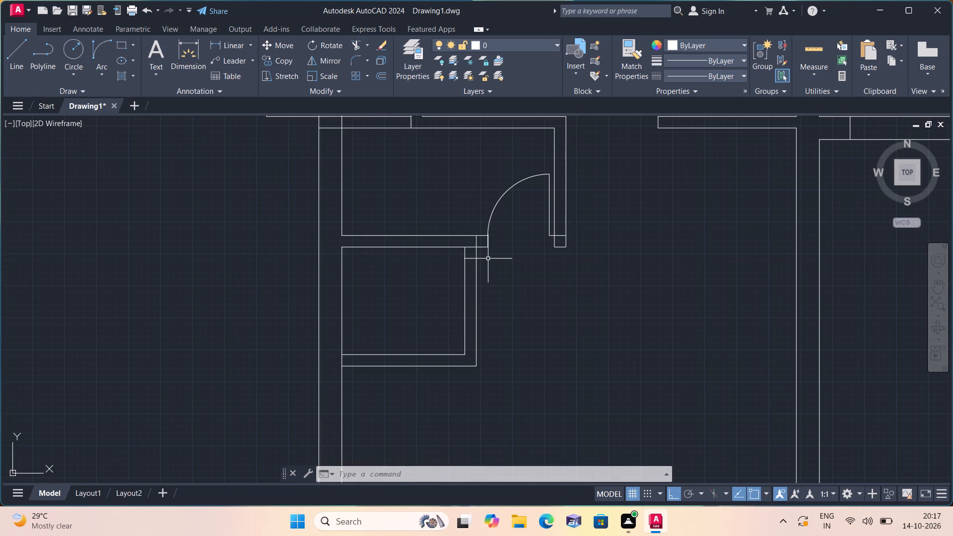
{"action": "scroll", "coordinate": [488, 259], "scroll_direction": "up", "scroll_amount": 1}
{"action": "key", "text": "space"}
{"action": "scroll", "coordinate": [470, 243], "scroll_direction": "up", "scroll_amount": 1}
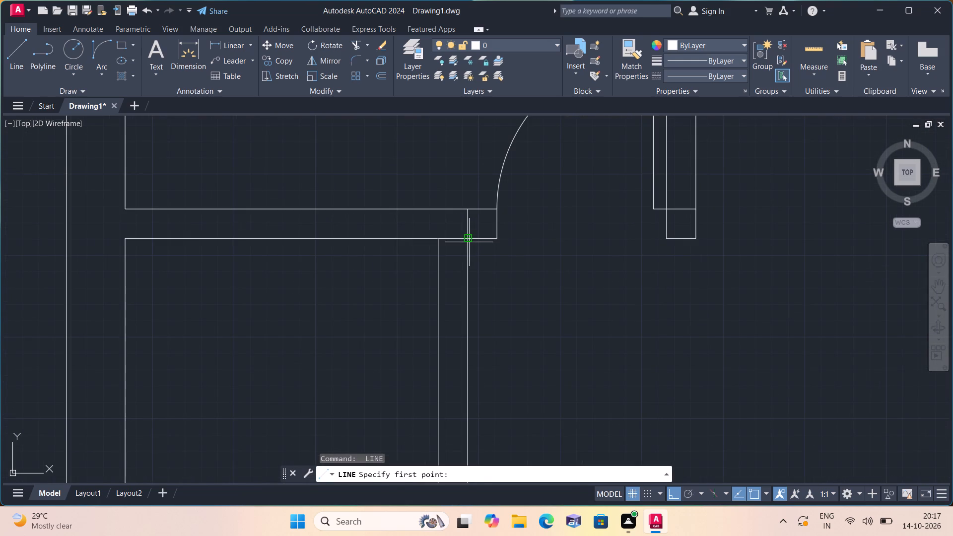
{"action": "left_click", "coordinate": [469, 238]}
{"action": "type", "text": "2\""}
{"action": "key", "text": "space"}
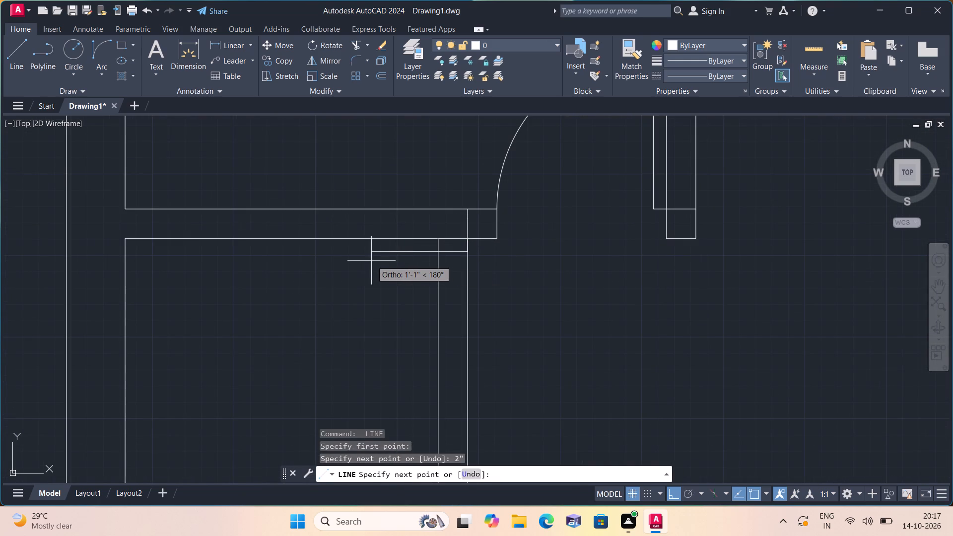
{"action": "type", "text": "2'"}
{"action": "key", "text": "space"}
{"action": "key", "text": "Escape"}
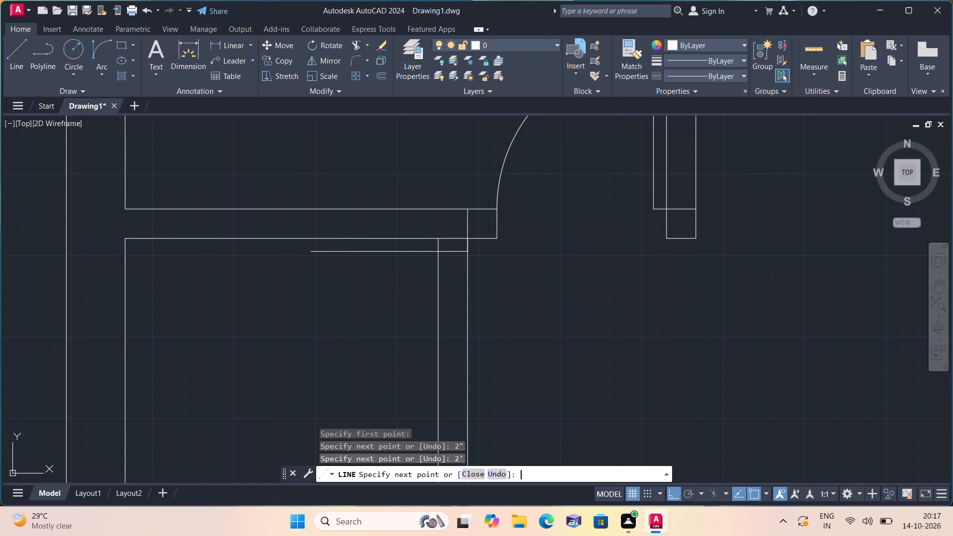
Trim the east wall's inner and outer faces between the north wall and the new line 2" south of it.
{"action": "type", "text": "tri"}
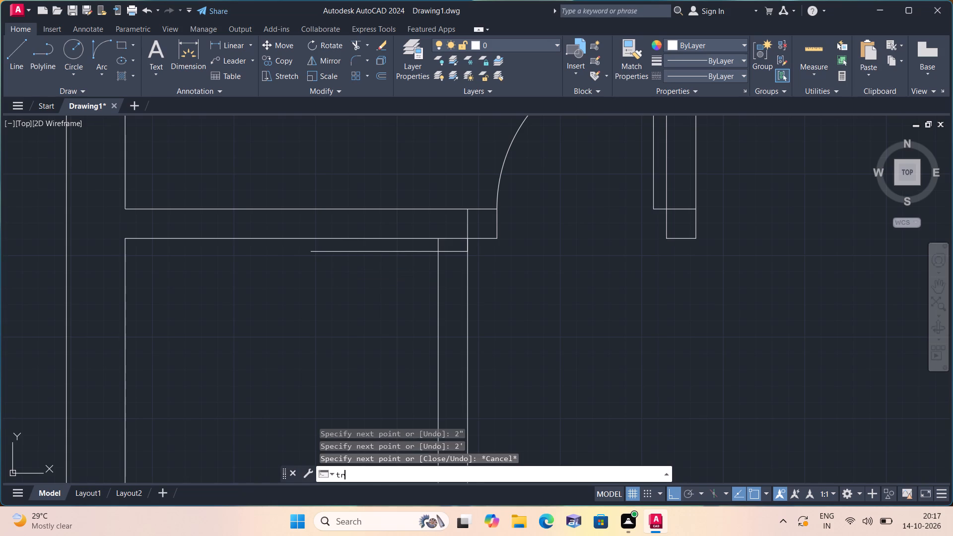
{"action": "key", "text": "l"}
{"action": "key", "text": "BackSpace"}
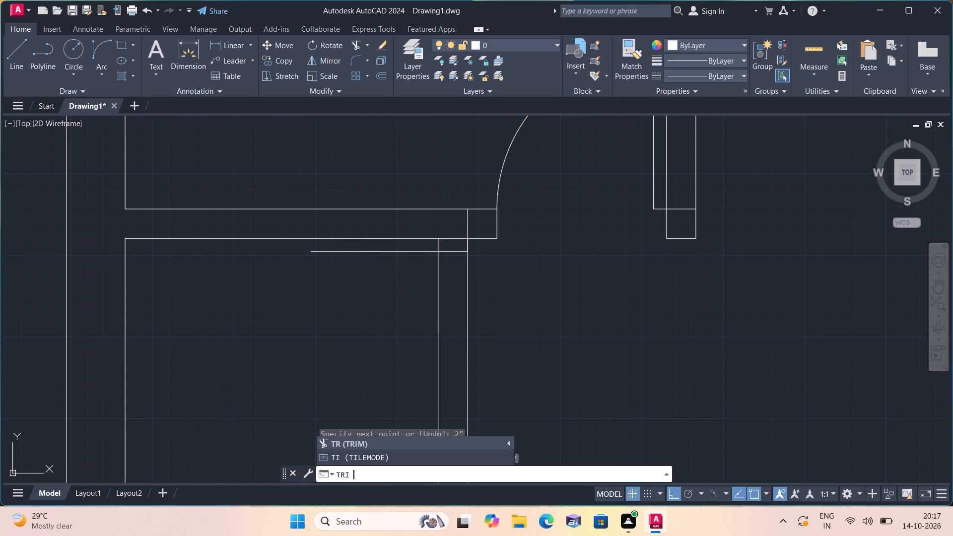
{"action": "type", "text": "m"}
{"action": "key", "text": "space"}
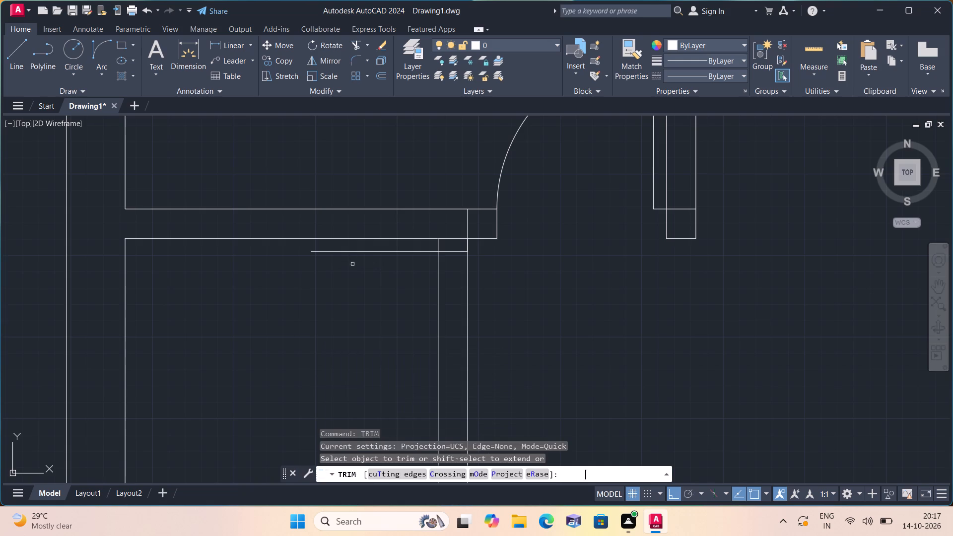
{"action": "scroll", "coordinate": [430, 248], "scroll_direction": "up", "scroll_amount": 1}
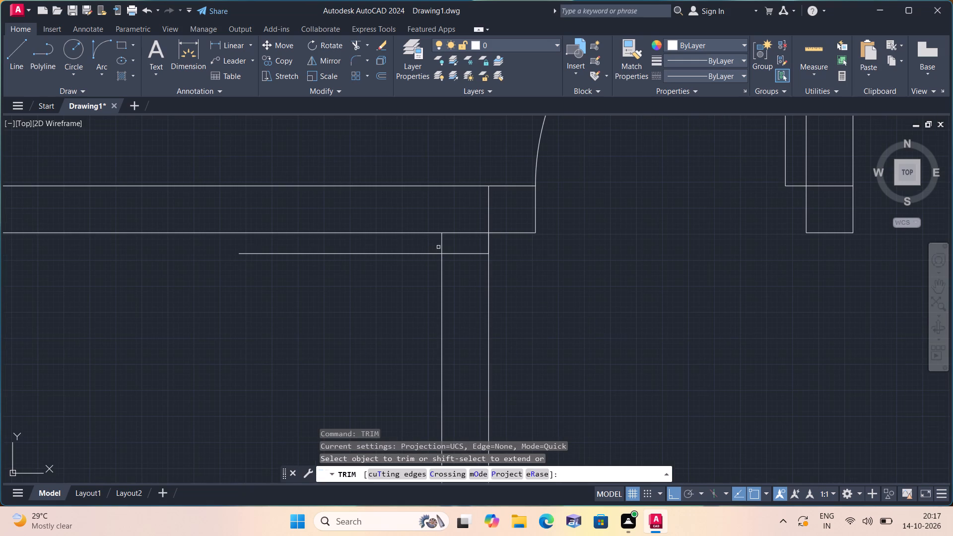
{"action": "left_click", "coordinate": [442, 247]}
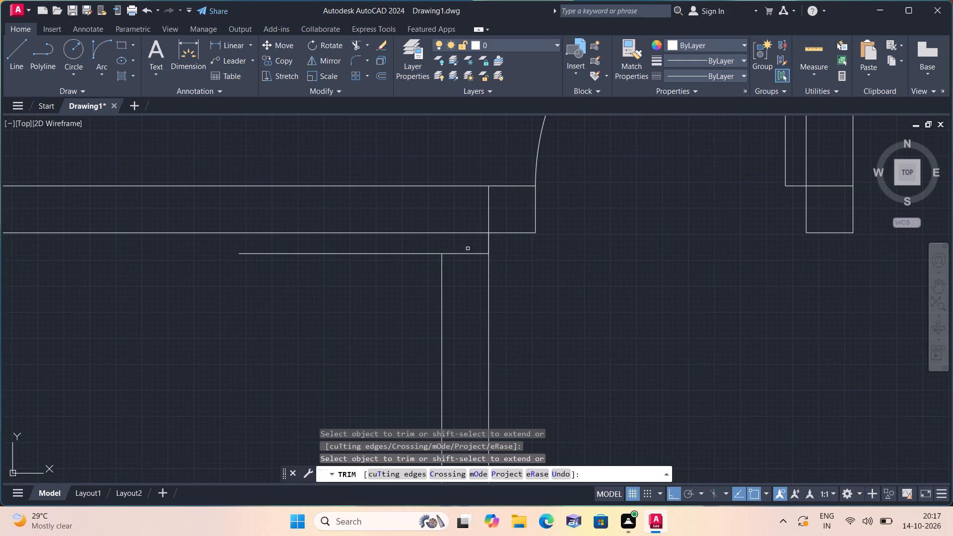
{"action": "left_click", "coordinate": [487, 245]}
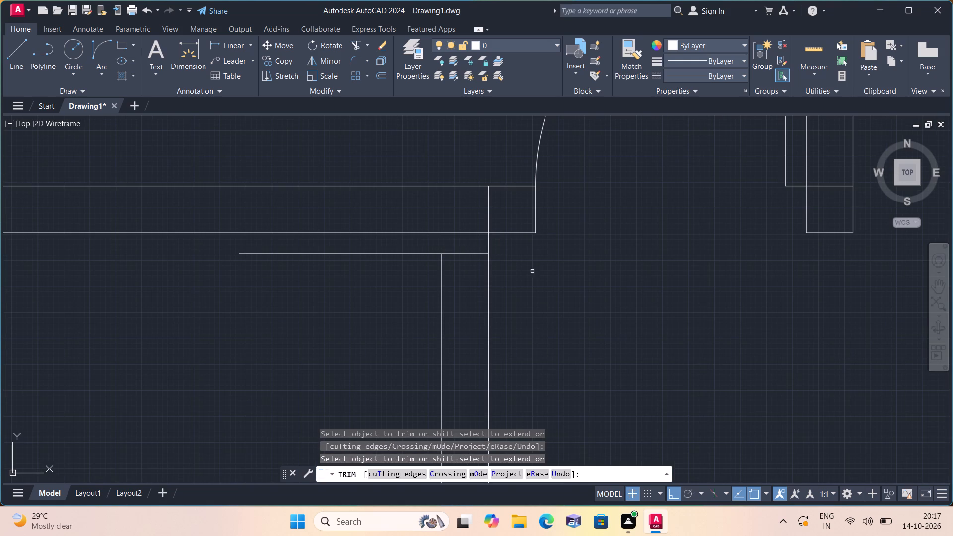
{"action": "scroll", "coordinate": [592, 279], "scroll_direction": "down", "scroll_amount": 1}
{"action": "key", "text": "space"}
Draw a line from the door leaf's east end 2' south along the east wall's outer face and across to its inner face.
{"action": "middle_click_drag", "start_coordinate": [588, 281], "coordinate": [598, 197]}
{"action": "scroll", "coordinate": [598, 197], "scroll_direction": "down", "scroll_amount": 1}
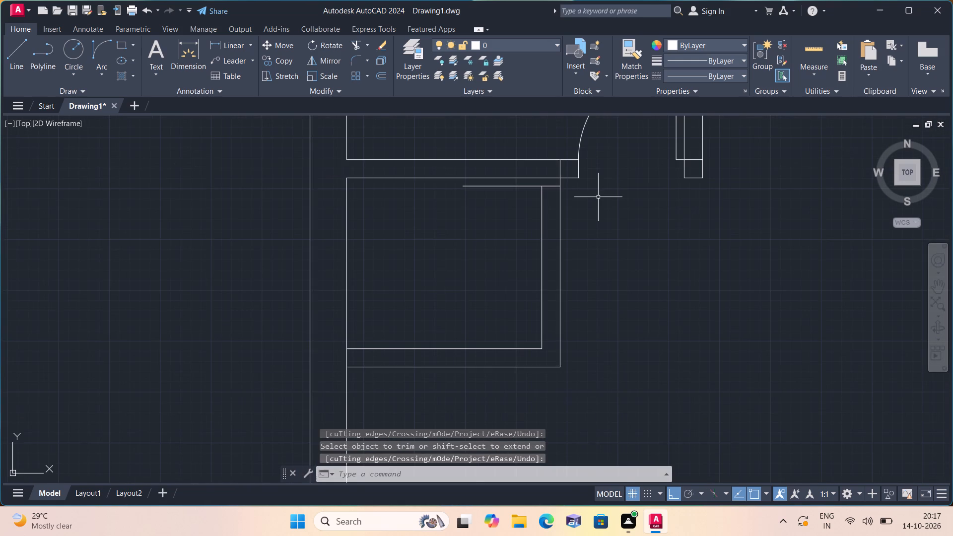
{"action": "scroll", "coordinate": [598, 197], "scroll_direction": "down", "scroll_amount": 1}
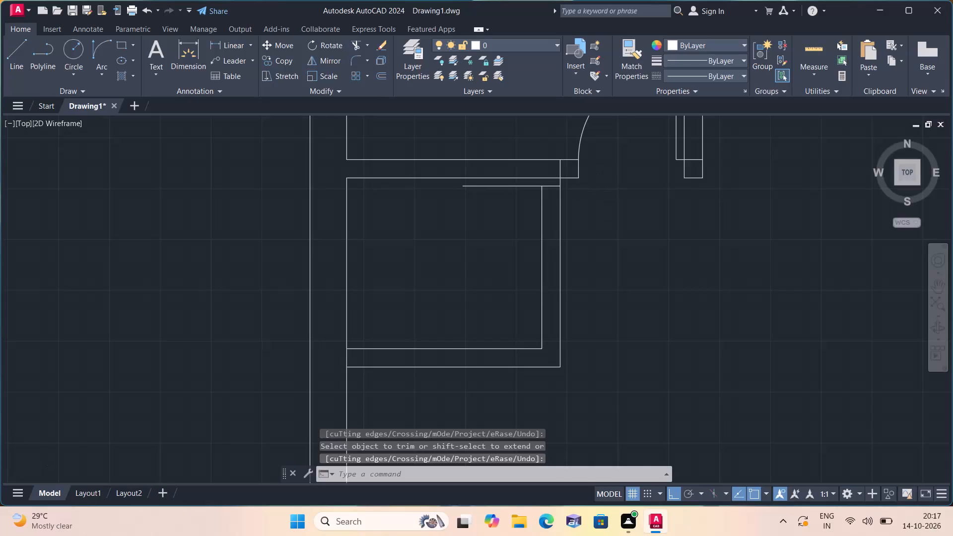
{"action": "scroll", "coordinate": [598, 197], "scroll_direction": "up", "scroll_amount": 1}
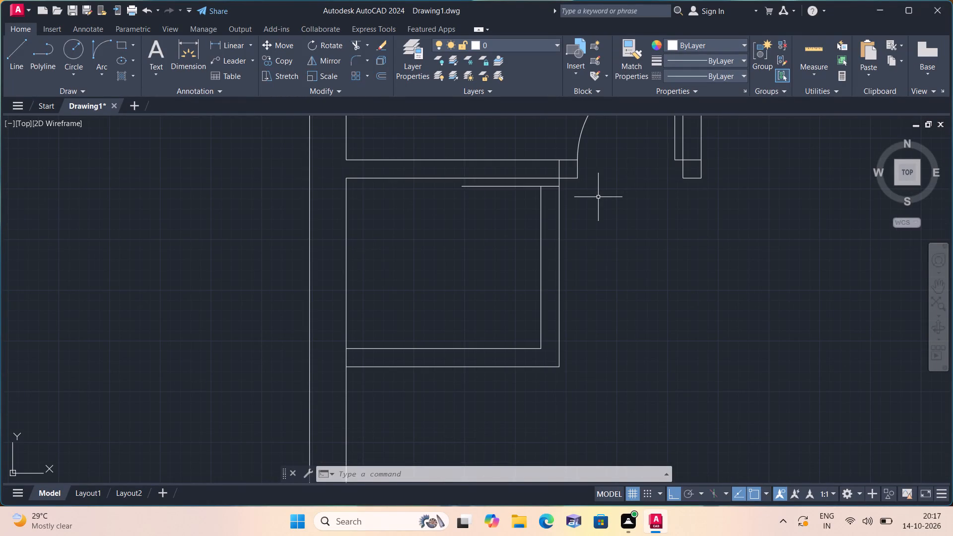
{"action": "scroll", "coordinate": [598, 197], "scroll_direction": "up", "scroll_amount": 1}
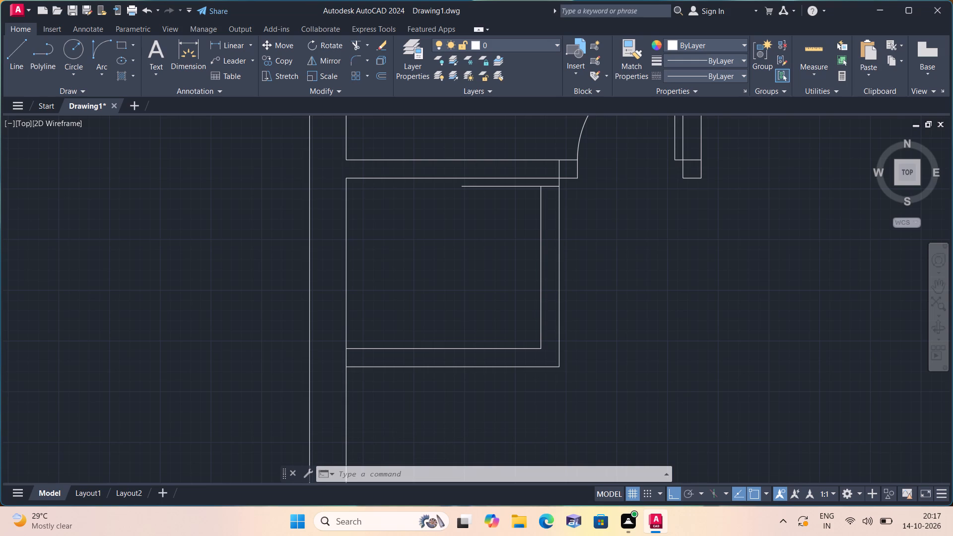
{"action": "scroll", "coordinate": [598, 197], "scroll_direction": "down", "scroll_amount": 1}
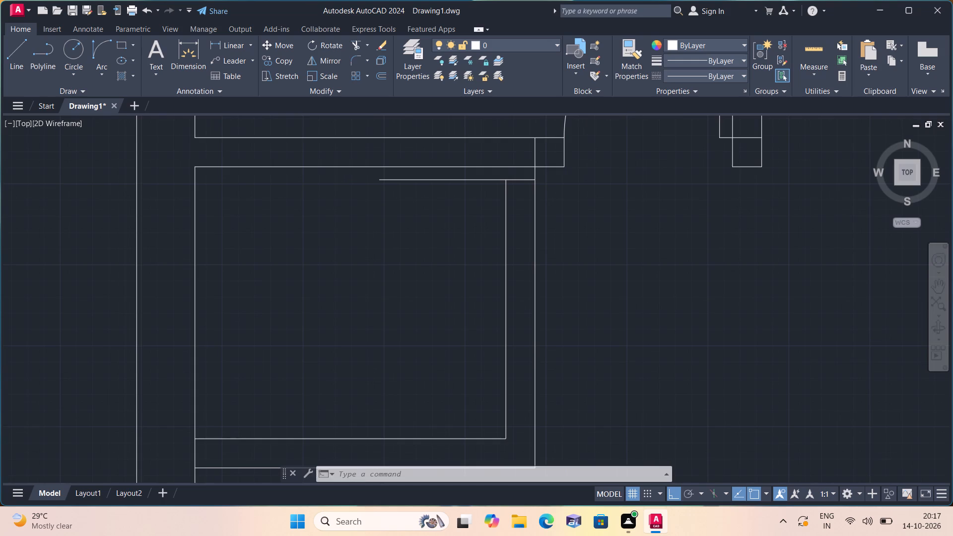
{"action": "type", "text": "l"}
{"action": "key", "text": "space"}
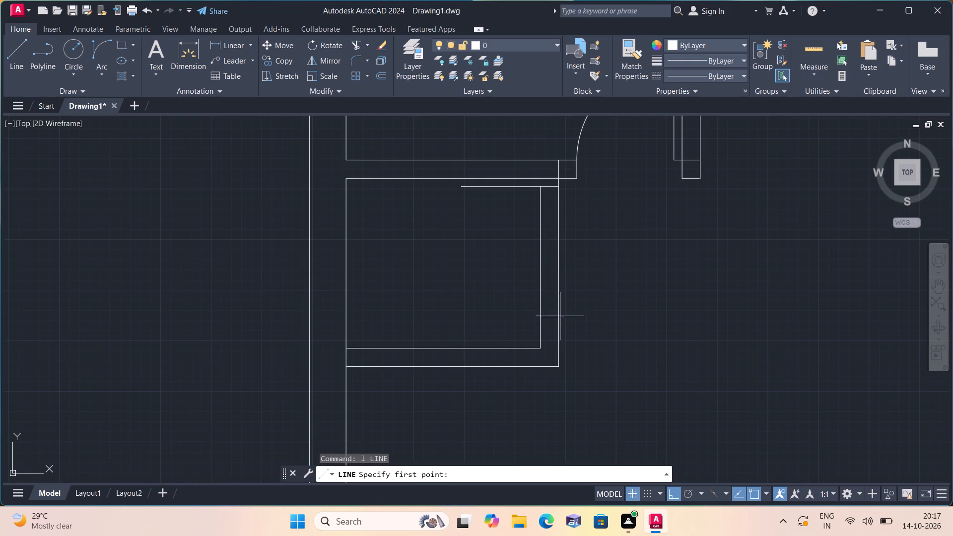
{"action": "left_click", "coordinate": [557, 186]}
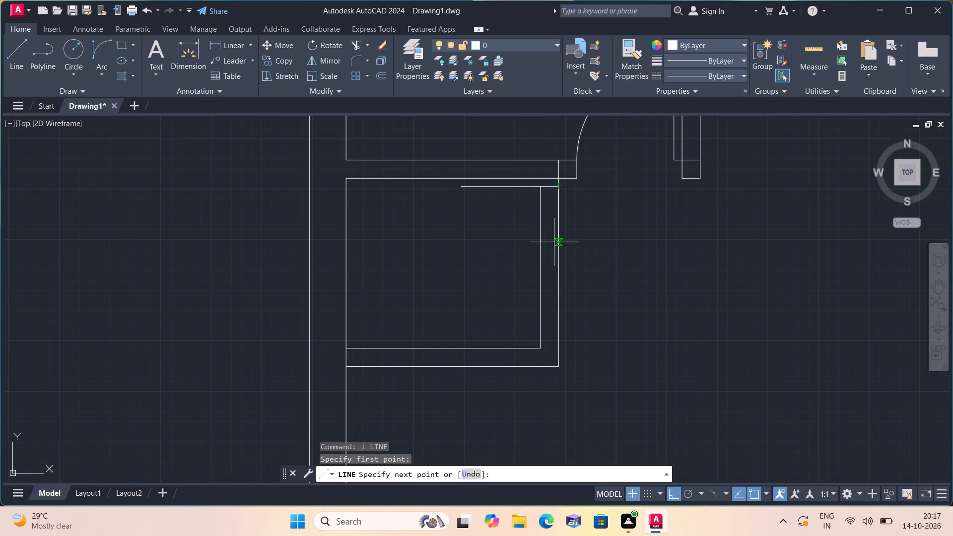
{"action": "type", "text": "2'"}
{"action": "key", "text": "space"}
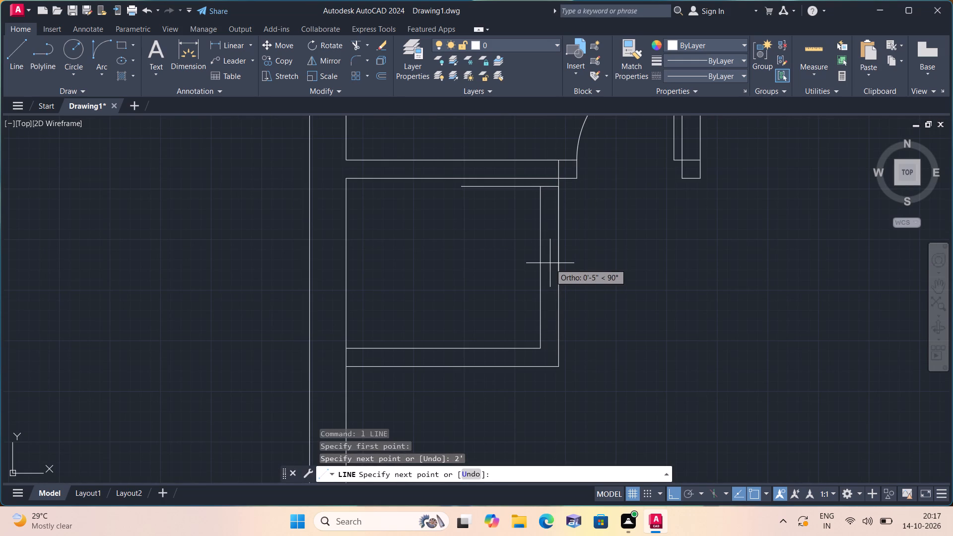
{"action": "left_click", "coordinate": [540, 284]}
{"action": "key", "text": "space"}
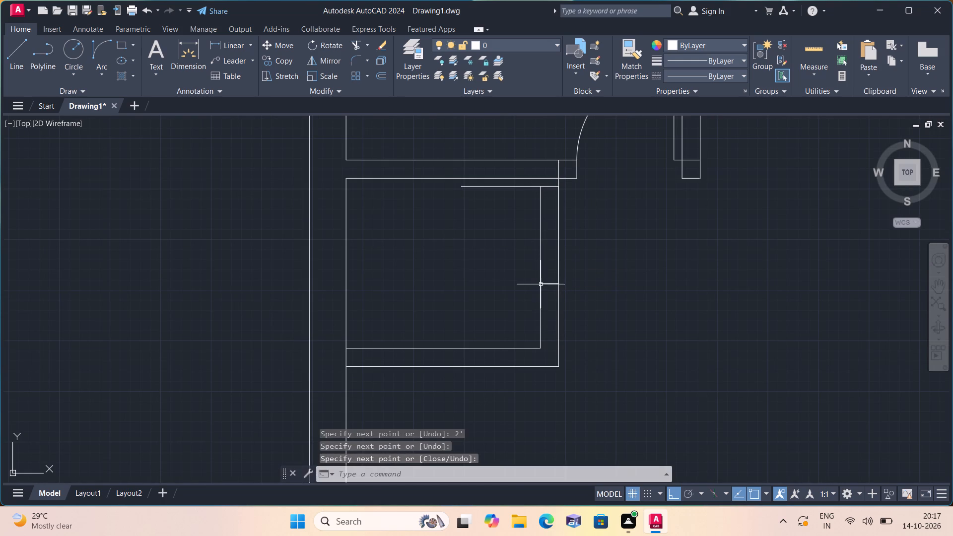
Trim both faces of the enclosure's east wall between the door leaf and the new line across the wall to open the doorway.
{"action": "type", "text": "trim"}
{"action": "key", "text": "space"}
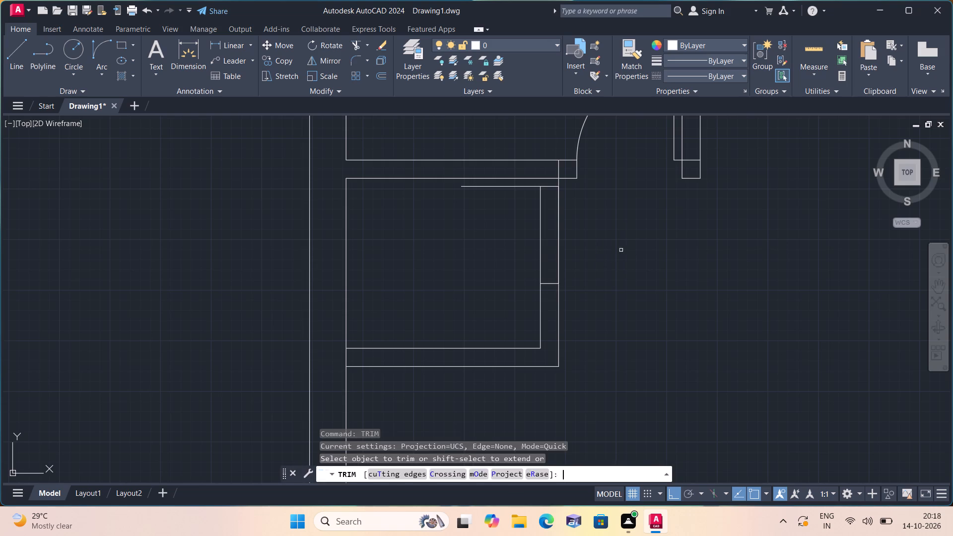
{"action": "left_click_drag", "start_coordinate": [638, 233], "coordinate": [617, 231]}
{"action": "left_click", "coordinate": [480, 247]}
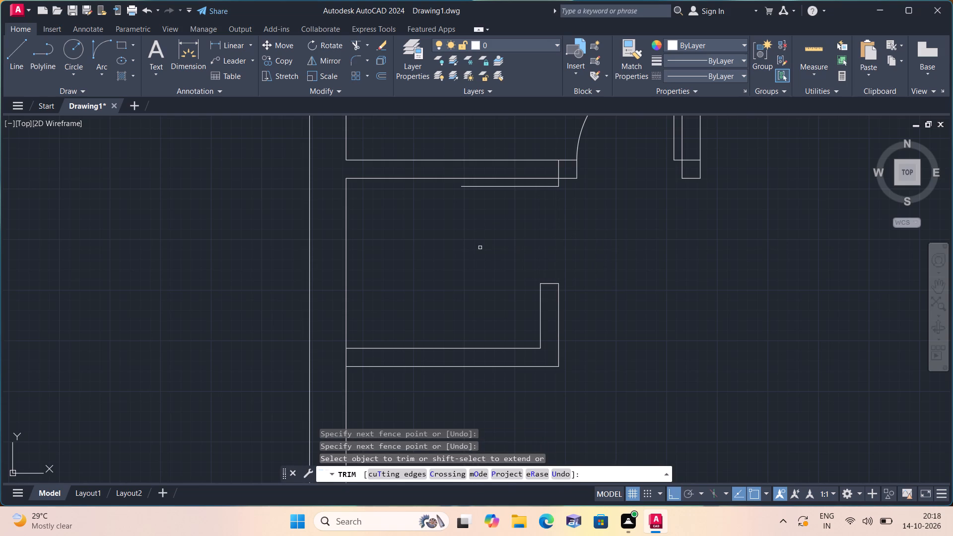
{"action": "key", "text": "Escape"}
Draw the door swing as a start-end-direction arc from the leaf's west end to the inner corner of the opening's south jamb.
{"action": "left_click", "coordinate": [103, 75]}
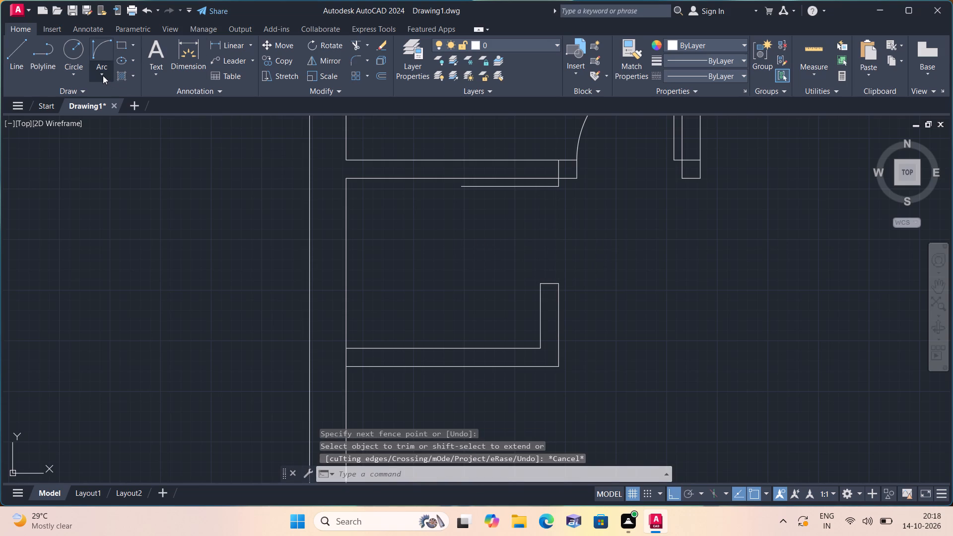
{"action": "left_click", "coordinate": [141, 230]}
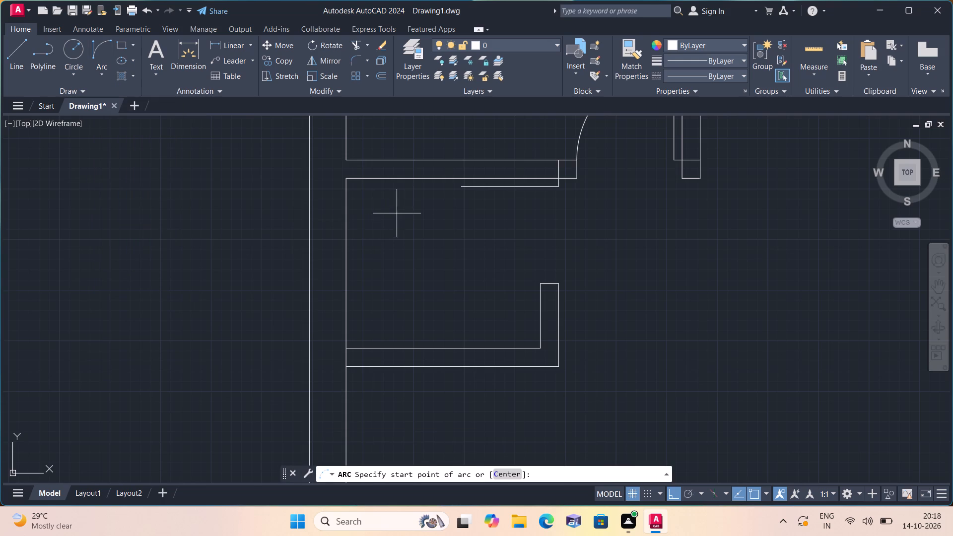
{"action": "left_click", "coordinate": [464, 189]}
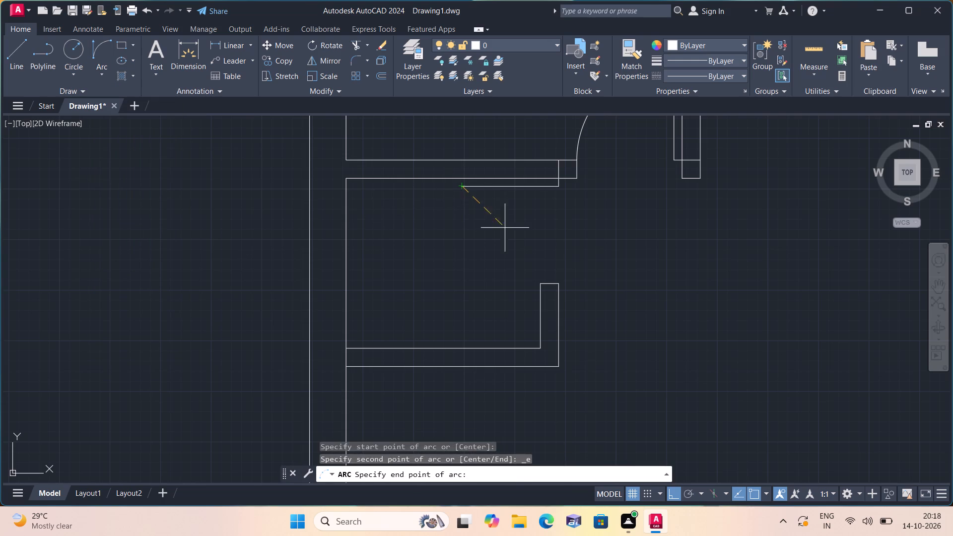
{"action": "left_click", "coordinate": [541, 284]}
{"action": "left_click", "coordinate": [463, 284]}
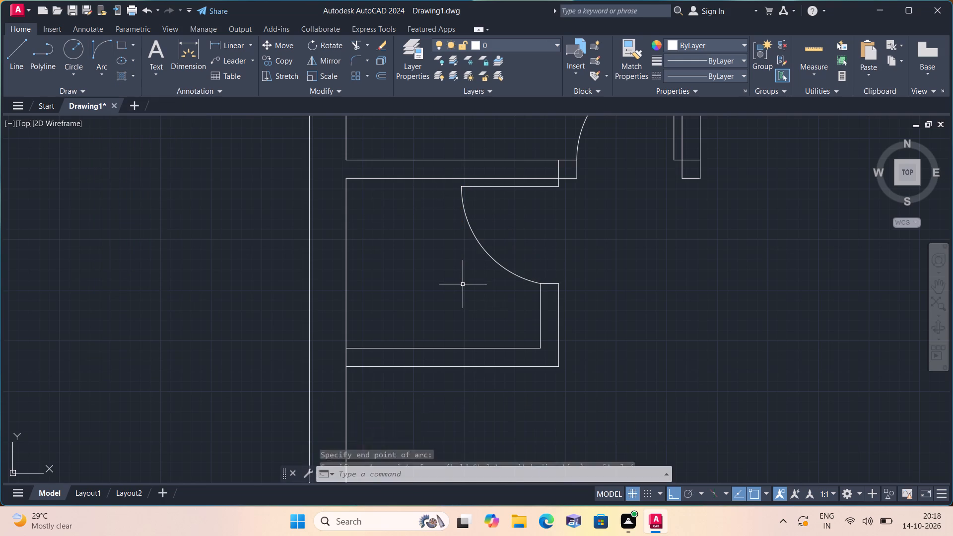
Offset the outer face of the lower enclosure's south wall 11' to the south.
{"action": "scroll", "coordinate": [462, 283], "scroll_direction": "down", "scroll_amount": 5}
{"action": "middle_click_drag", "start_coordinate": [508, 295], "coordinate": [469, 255]}
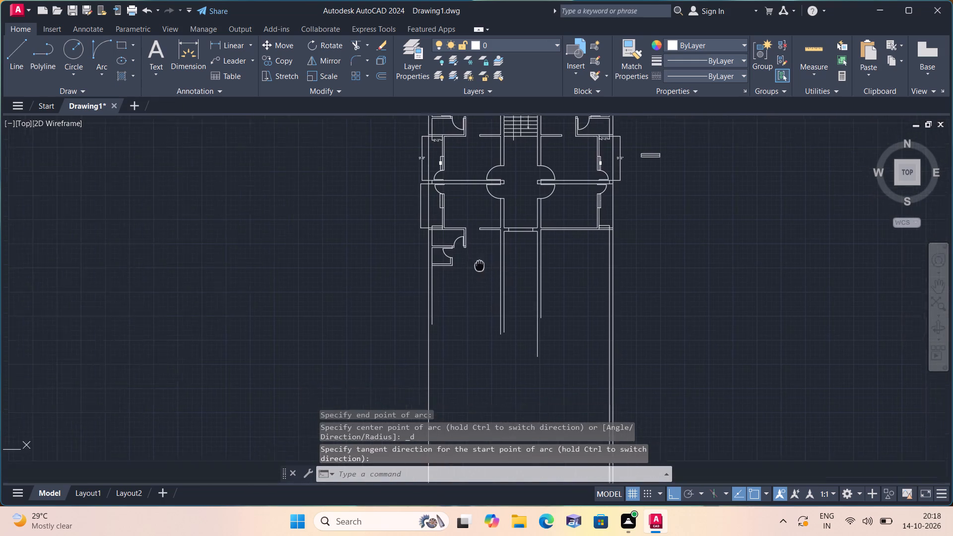
{"action": "middle_click_drag", "start_coordinate": [469, 255], "coordinate": [431, 245]}
{"action": "middle_click_drag", "start_coordinate": [420, 268], "coordinate": [486, 212]}
{"action": "key", "text": "o"}
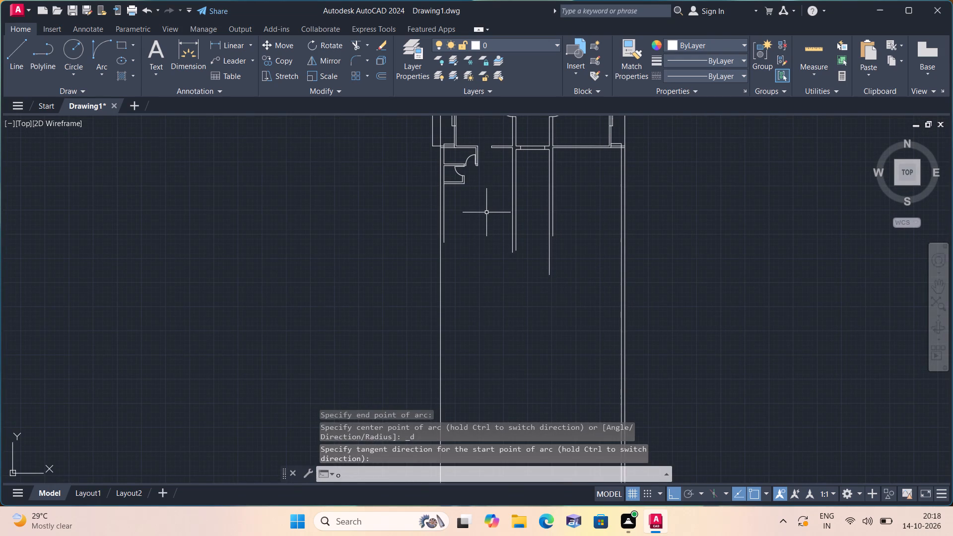
{"action": "type", "text": "ff"}
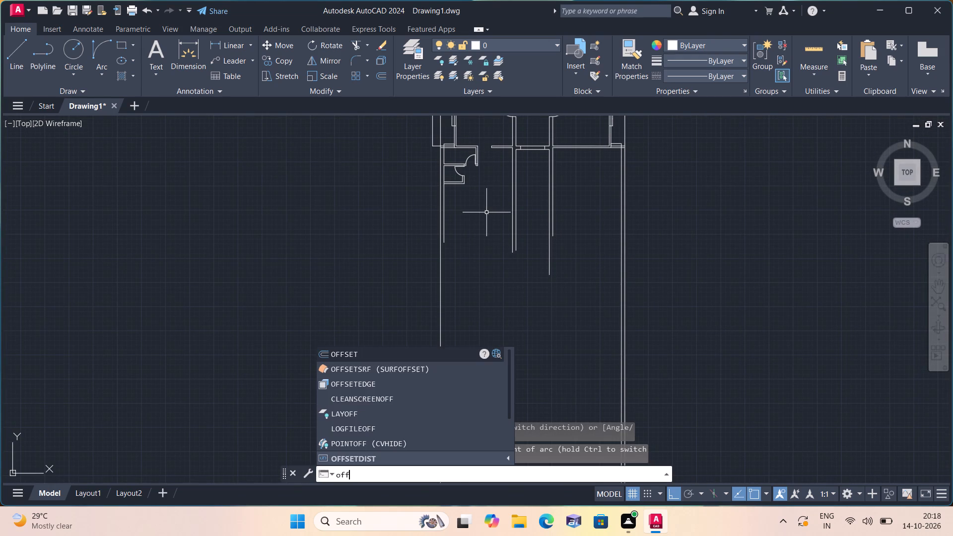
{"action": "key", "text": "space"}
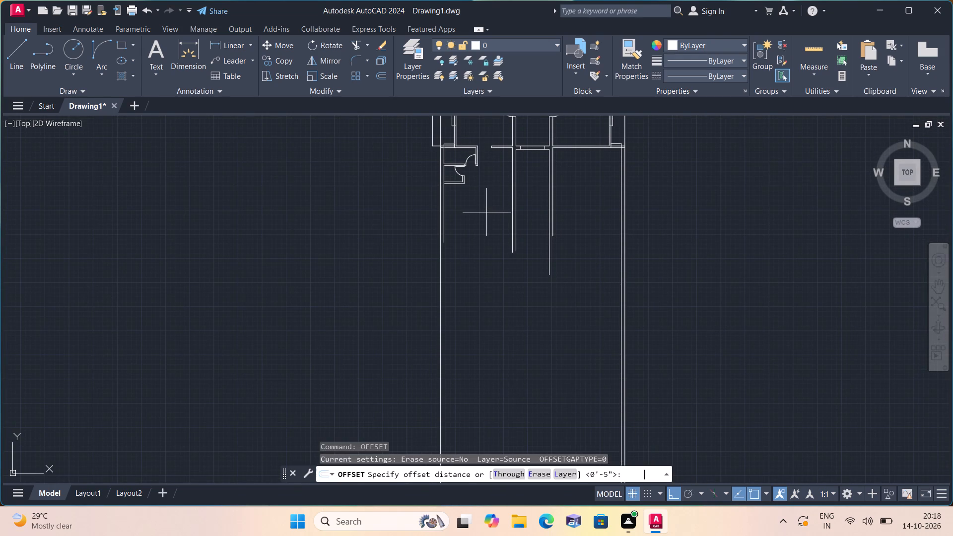
{"action": "scroll", "coordinate": [468, 198], "scroll_direction": "up", "scroll_amount": 3}
{"action": "scroll", "coordinate": [468, 198], "scroll_direction": "down", "scroll_amount": 1}
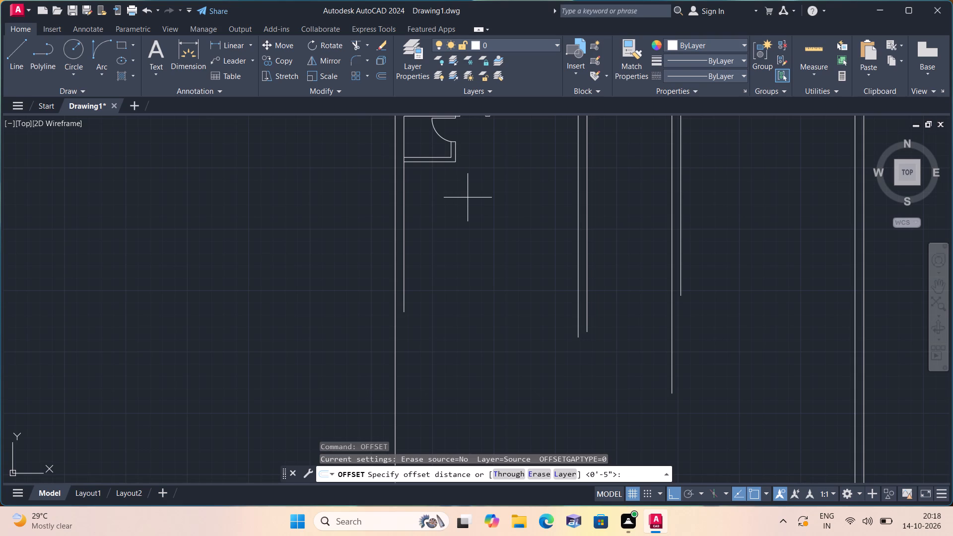
{"action": "type", "text": "11'"}
{"action": "key", "text": "space"}
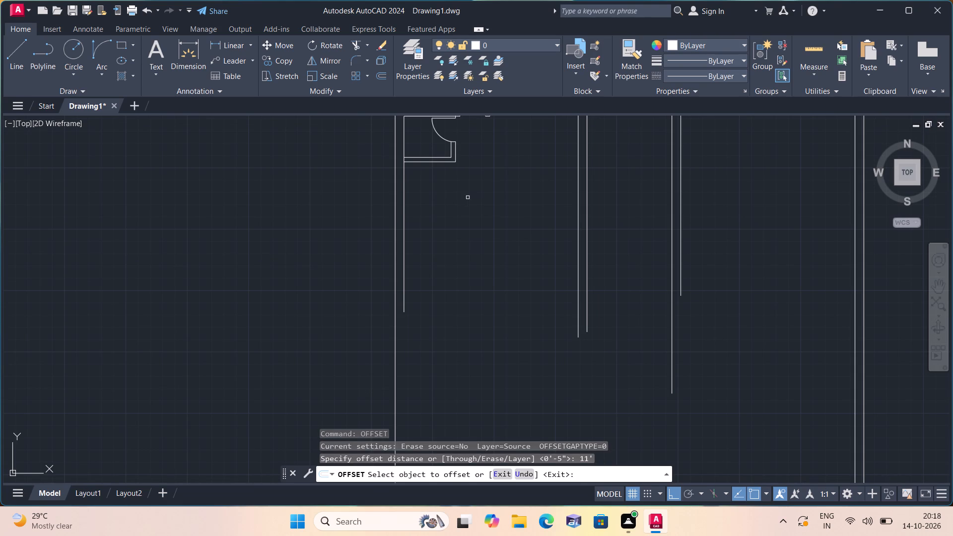
{"action": "scroll", "coordinate": [463, 171], "scroll_direction": "up", "scroll_amount": 1}
{"action": "left_click", "coordinate": [445, 154]}
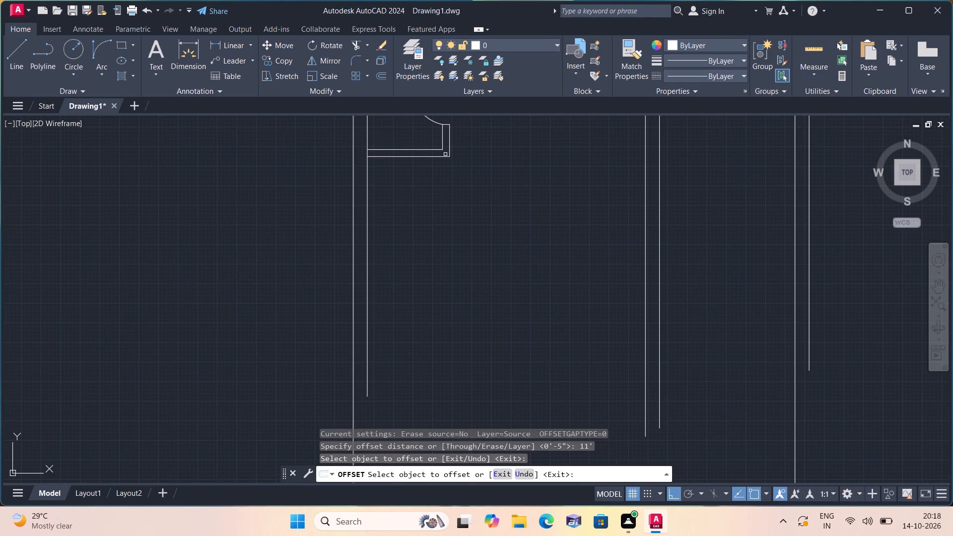
{"action": "left_click", "coordinate": [445, 157]}
{"action": "left_click", "coordinate": [493, 261]}
{"action": "key", "text": "space"}
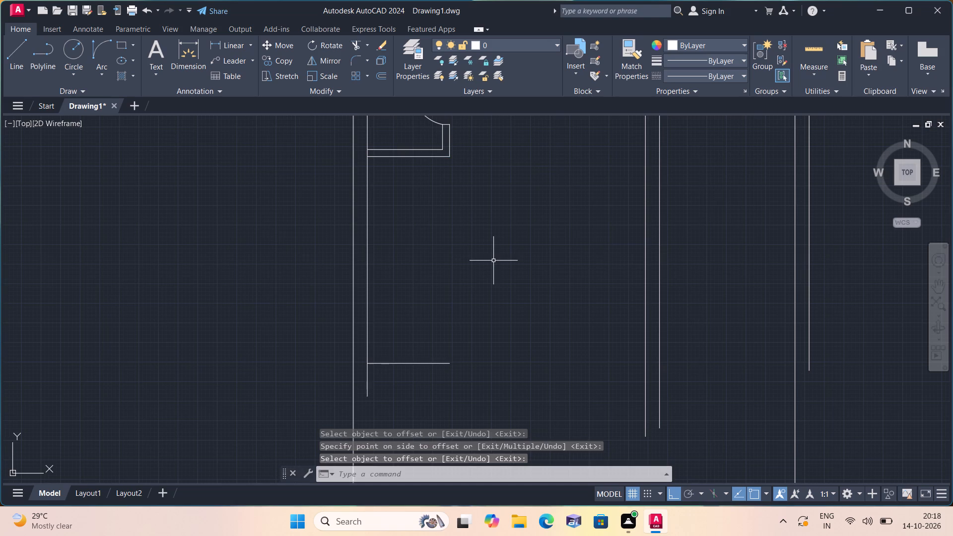
Offset the new horizontal line 9" to the south to give the room's south wall its thickness.
{"action": "key", "text": "space"}
{"action": "type", "text": "9\""}
{"action": "key", "text": "space"}
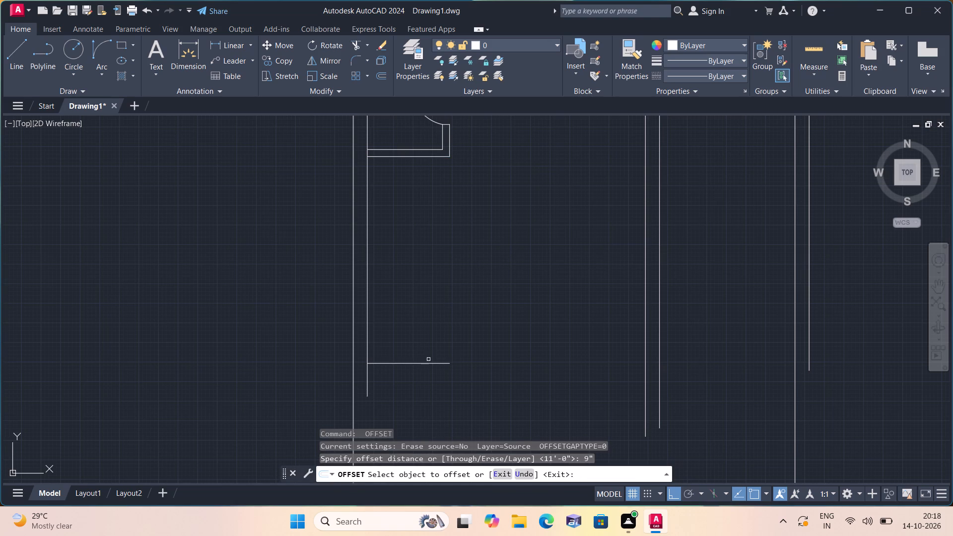
{"action": "left_click", "coordinate": [429, 364]}
{"action": "left_click", "coordinate": [422, 388]}
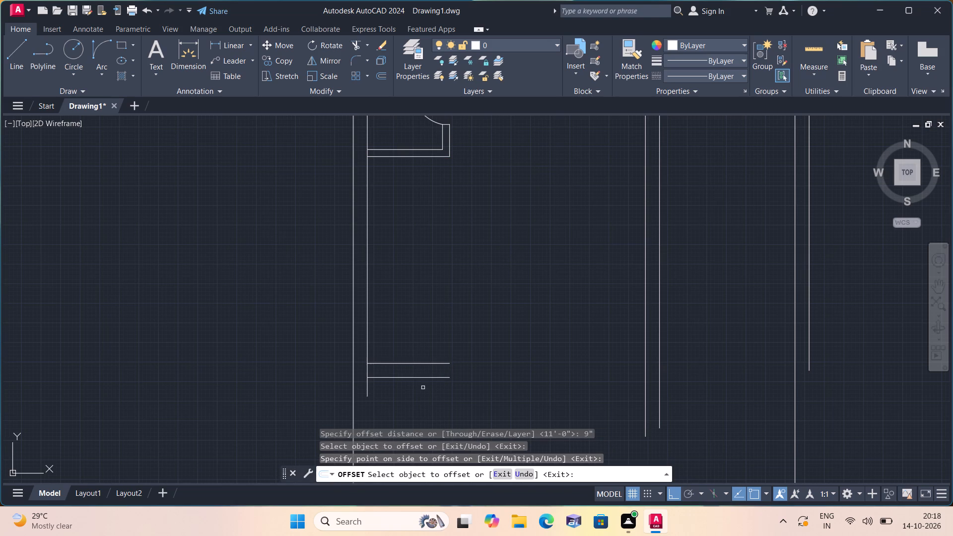
{"action": "key", "text": "space"}
Offset the inner face of the room's west wall 11' to the east.
{"action": "middle_click_drag", "start_coordinate": [499, 302], "coordinate": [526, 277]}
{"action": "key", "text": "space"}
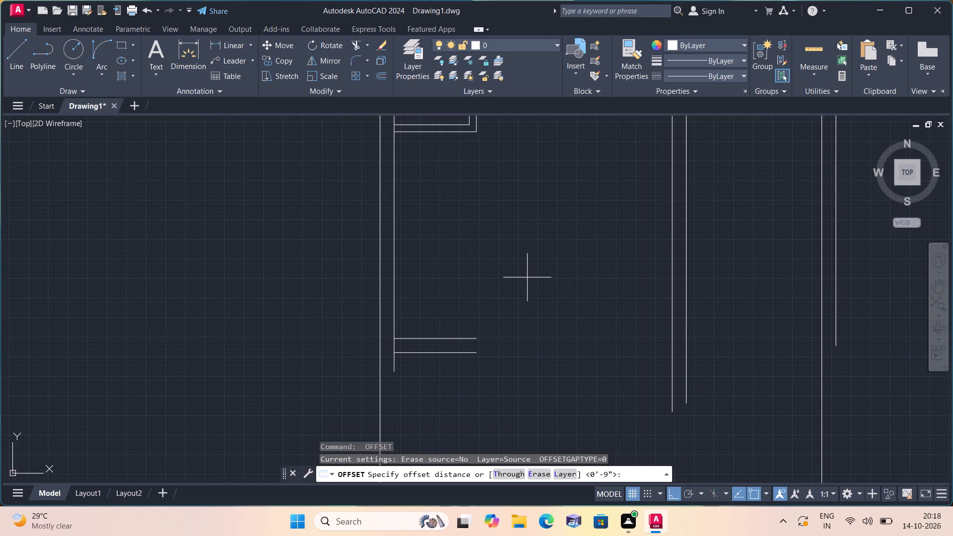
{"action": "type", "text": "11'"}
{"action": "key", "text": "space"}
{"action": "scroll", "coordinate": [435, 249], "scroll_direction": "down", "scroll_amount": 2}
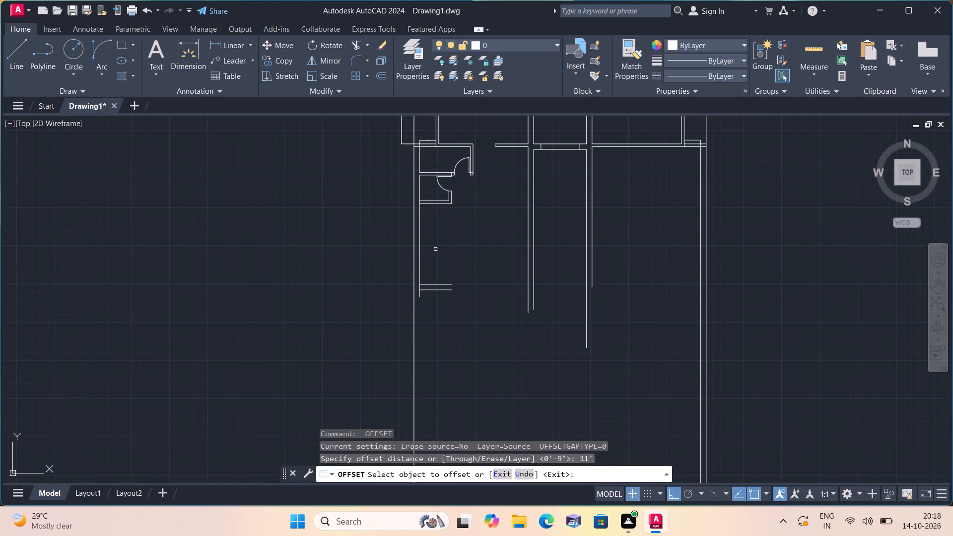
{"action": "left_click", "coordinate": [420, 249]}
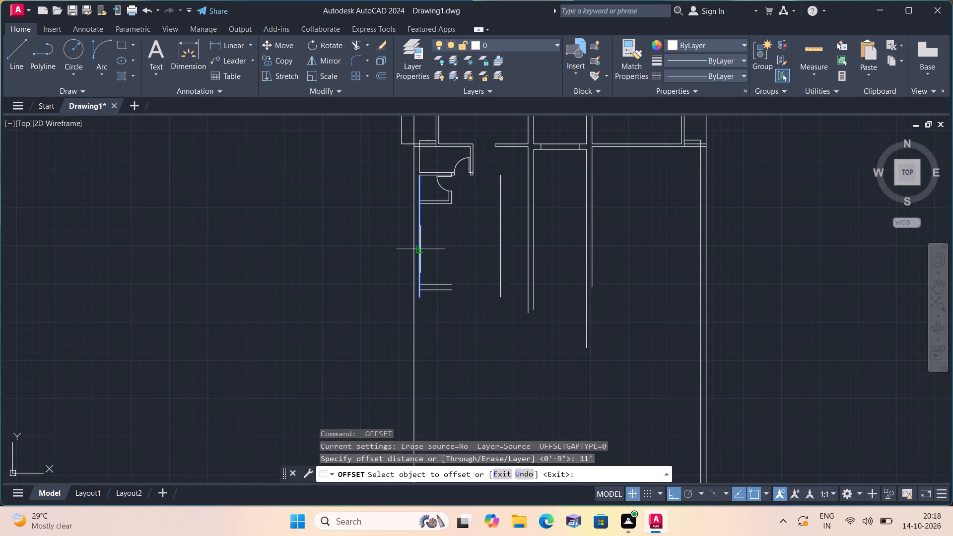
{"action": "left_click", "coordinate": [471, 252]}
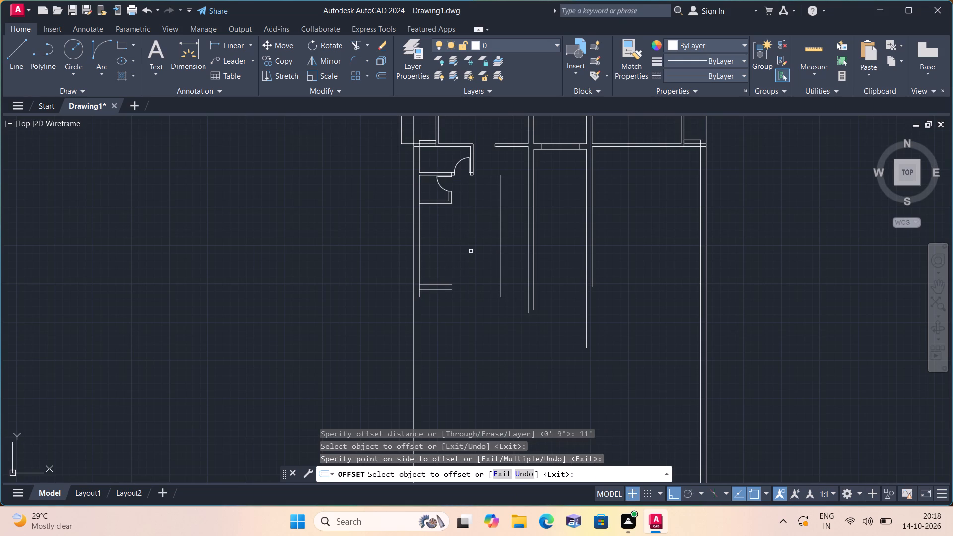
{"action": "key", "text": "space"}
Offset the new vertical line 4.5" to the east to form the partition's second face.
{"action": "key", "text": "space"}
{"action": "type", "text": "4.5\""}
{"action": "key", "text": "space"}
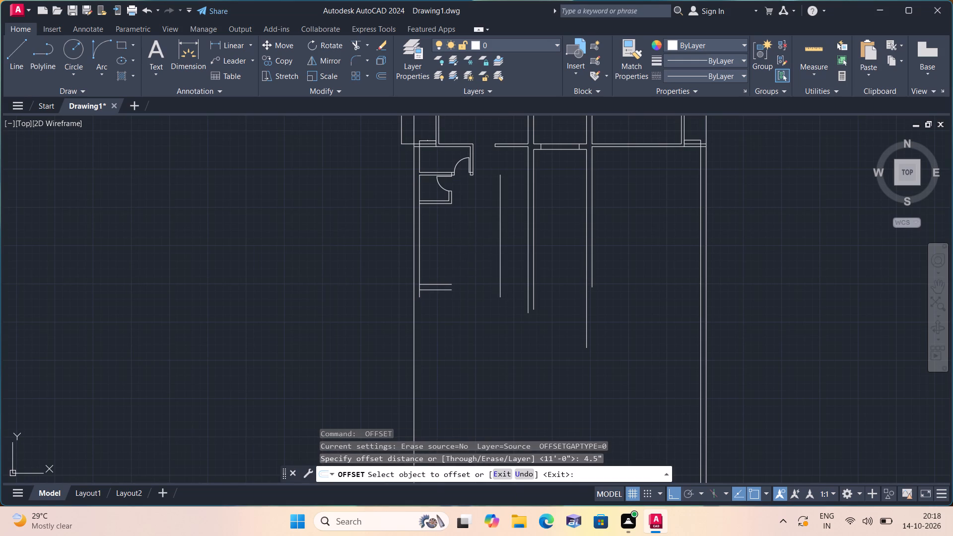
{"action": "left_click", "coordinate": [500, 260]}
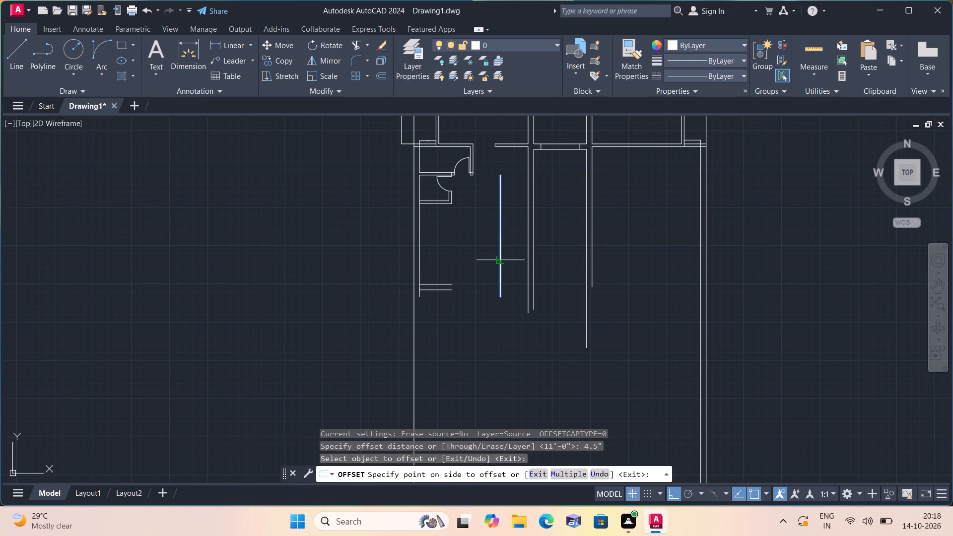
{"action": "left_click", "coordinate": [510, 263]}
{"action": "key", "text": "space"}
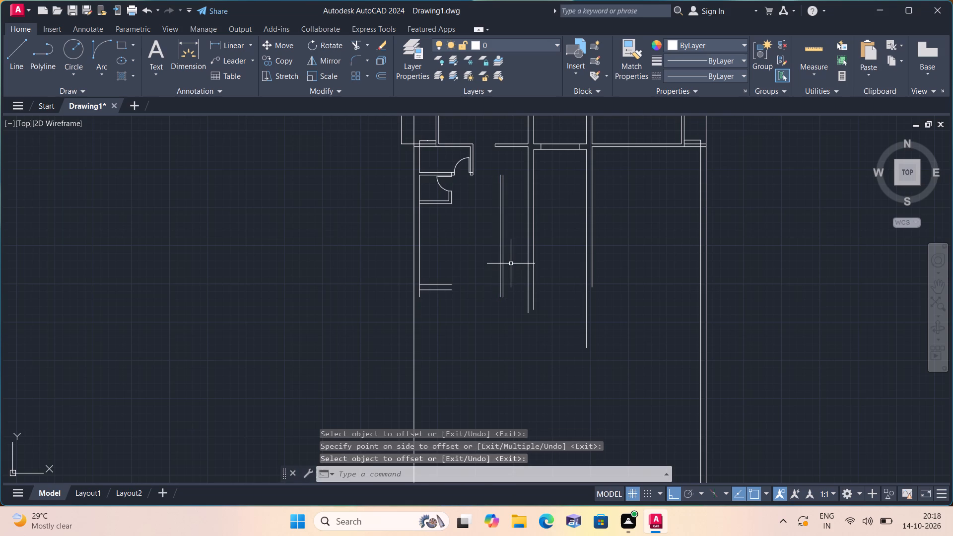
Extend both faces of the room's new south wall west to the west wall's outer face and east to the partition's far face.
{"action": "type", "text": "exte"}
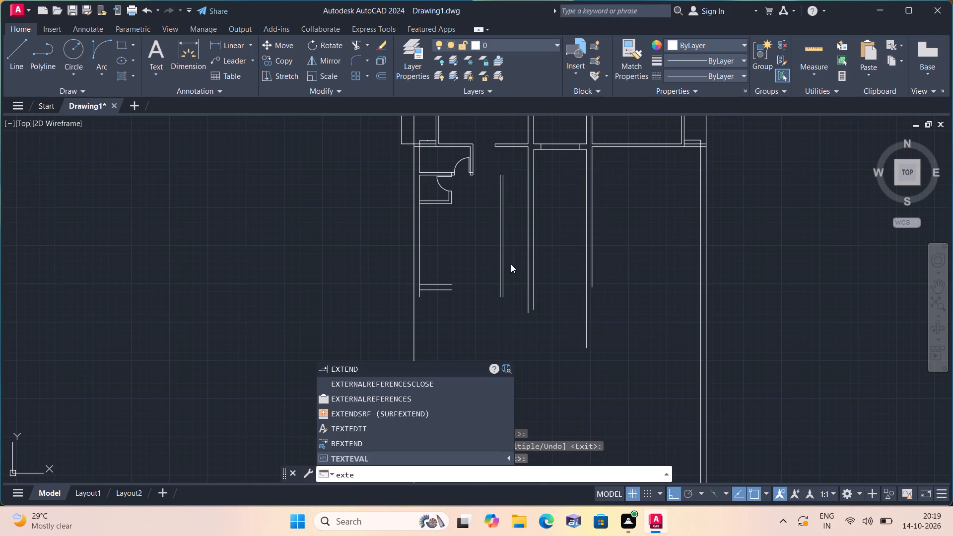
{"action": "key", "text": "space"}
{"action": "scroll", "coordinate": [427, 274], "scroll_direction": "up", "scroll_amount": 2}
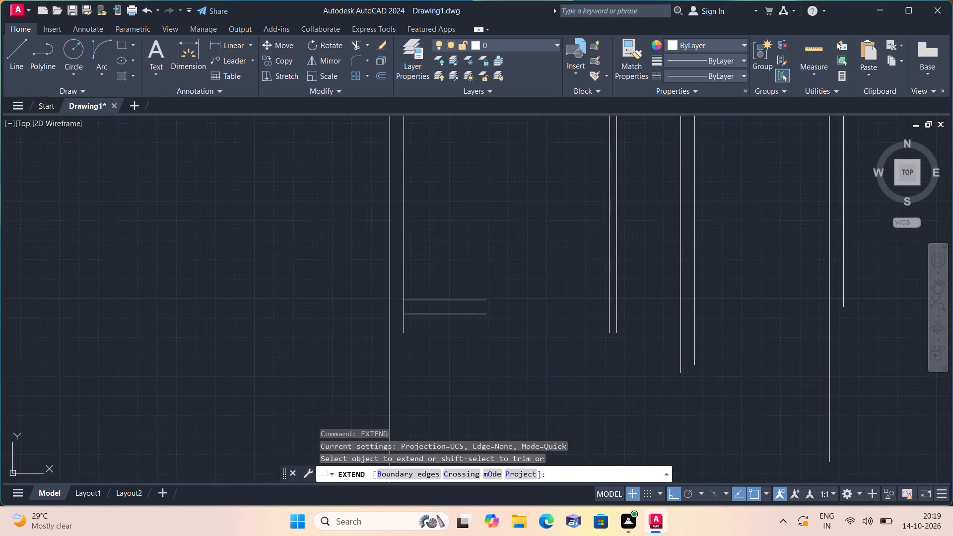
{"action": "left_click", "coordinate": [427, 271]}
{"action": "left_click", "coordinate": [417, 335]}
{"action": "left_click_drag", "start_coordinate": [425, 278], "coordinate": [434, 297]}
{"action": "left_click", "coordinate": [576, 371]}
{"action": "left_click_drag", "start_coordinate": [533, 275], "coordinate": [536, 297]}
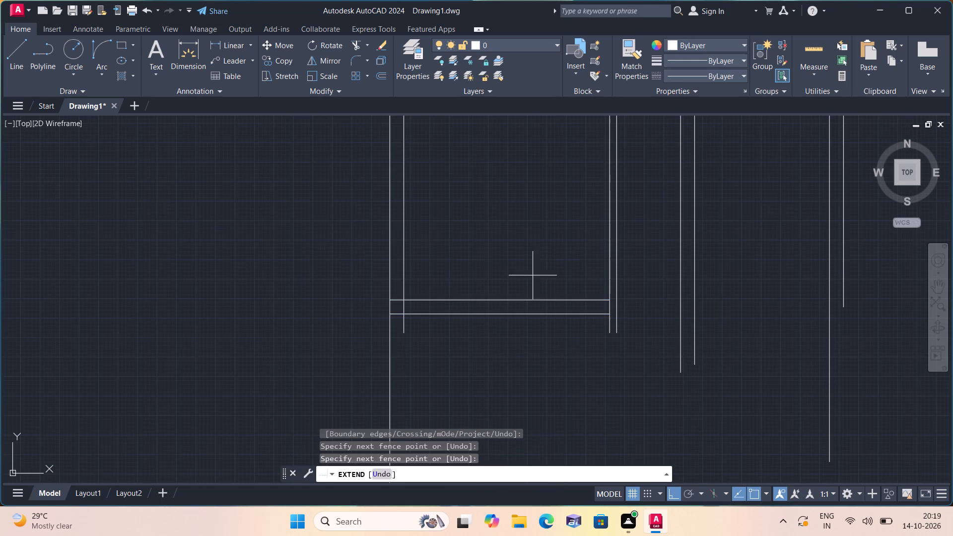
{"action": "left_click", "coordinate": [599, 379]}
{"action": "left_click_drag", "start_coordinate": [550, 282], "coordinate": [568, 321]}
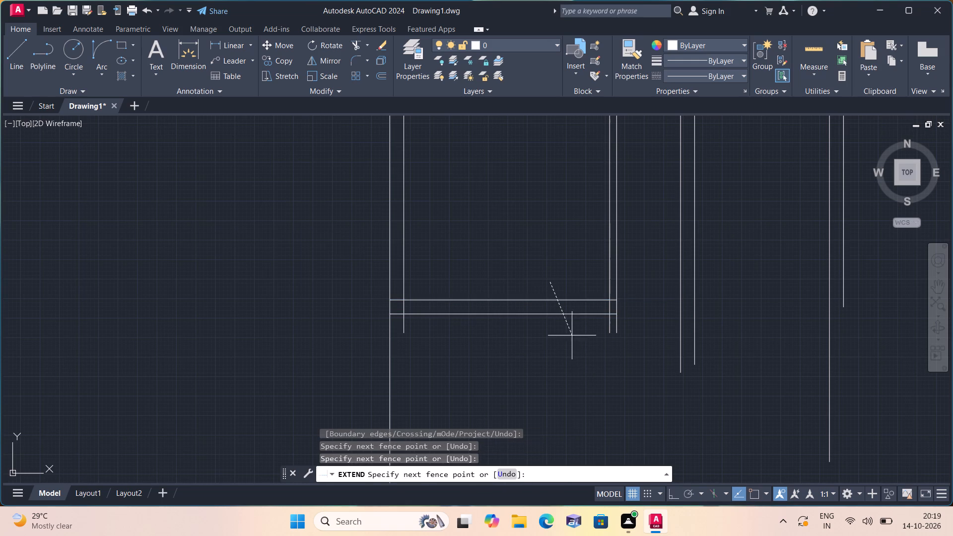
{"action": "left_click", "coordinate": [589, 368]}
Extend both south wall lines east across the central walls to the outer face of the building's east wall.
{"action": "scroll", "coordinate": [584, 372], "scroll_direction": "down", "scroll_amount": 1}
{"action": "middle_click_drag", "start_coordinate": [577, 370], "coordinate": [500, 314]}
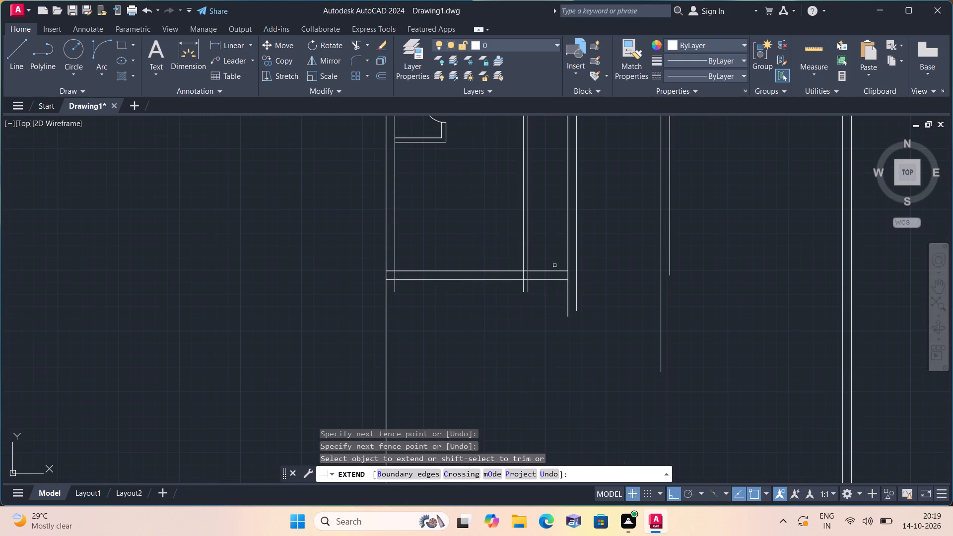
{"action": "left_click_drag", "start_coordinate": [553, 264], "coordinate": [548, 278]}
{"action": "left_click", "coordinate": [556, 362]}
{"action": "left_click_drag", "start_coordinate": [536, 257], "coordinate": [541, 271]}
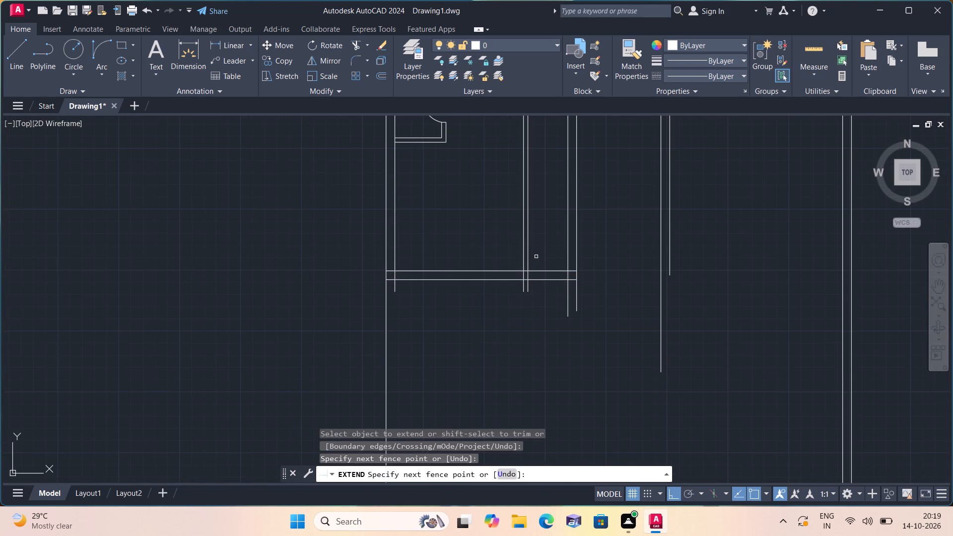
{"action": "left_click_drag", "start_coordinate": [541, 271], "coordinate": [552, 312]}
{"action": "left_click", "coordinate": [563, 335]}
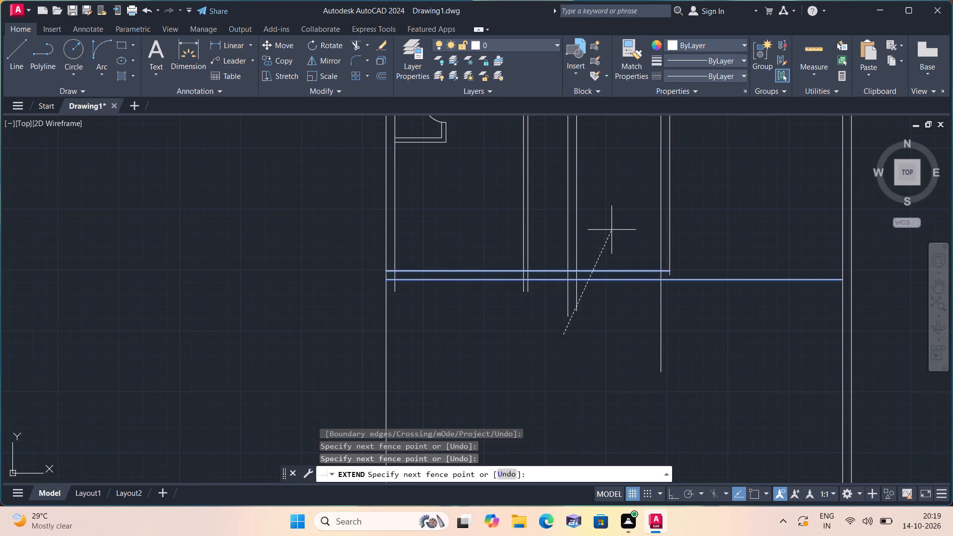
{"action": "left_click", "coordinate": [630, 255]}
{"action": "left_click", "coordinate": [640, 272]}
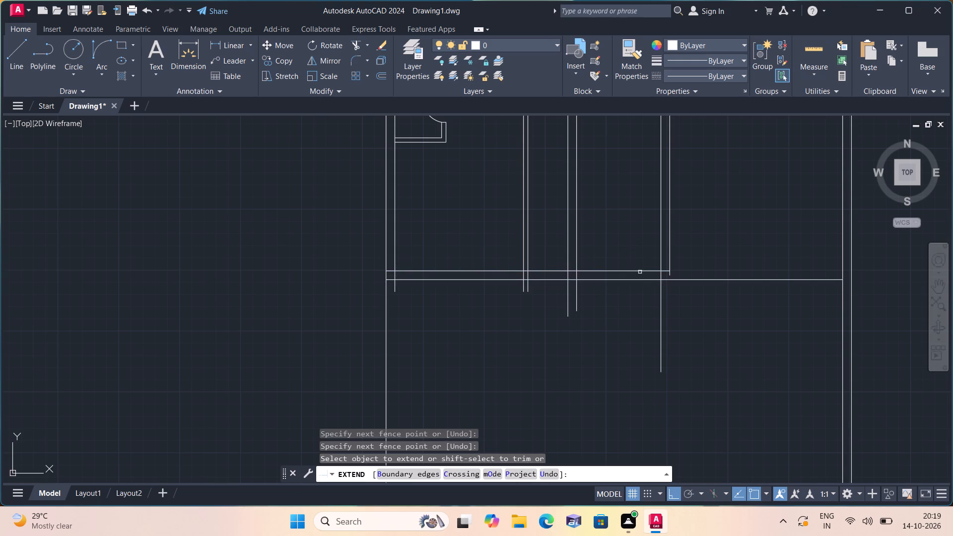
{"action": "left_click", "coordinate": [640, 302]}
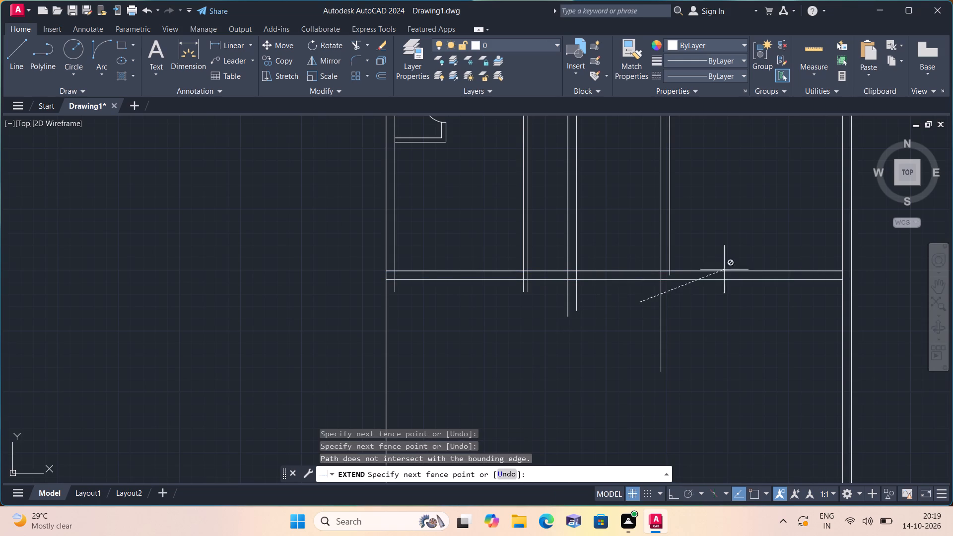
{"action": "left_click", "coordinate": [731, 247]}
{"action": "left_click", "coordinate": [751, 309]}
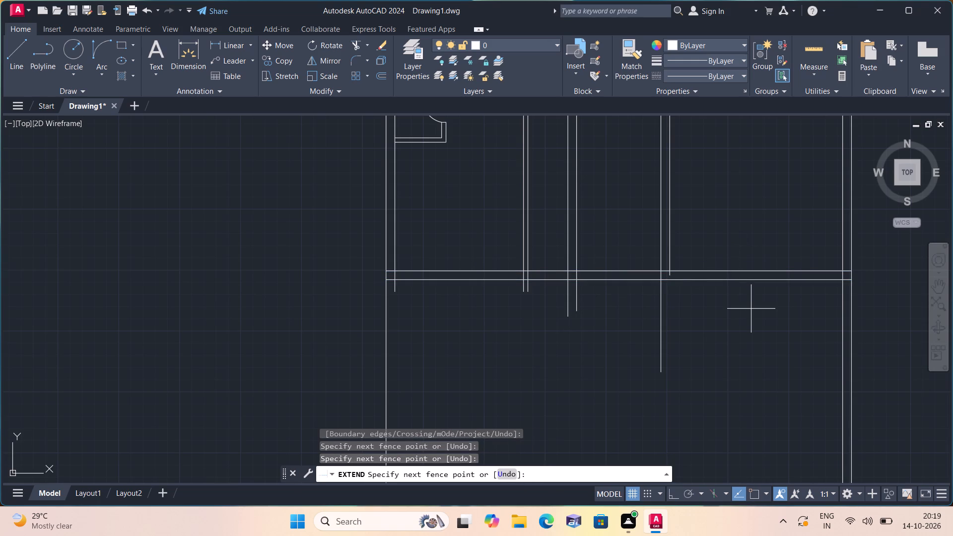
{"action": "key", "text": "Escape"}
{"action": "type", "text": "tri"}
{"action": "key", "text": "Escape"}
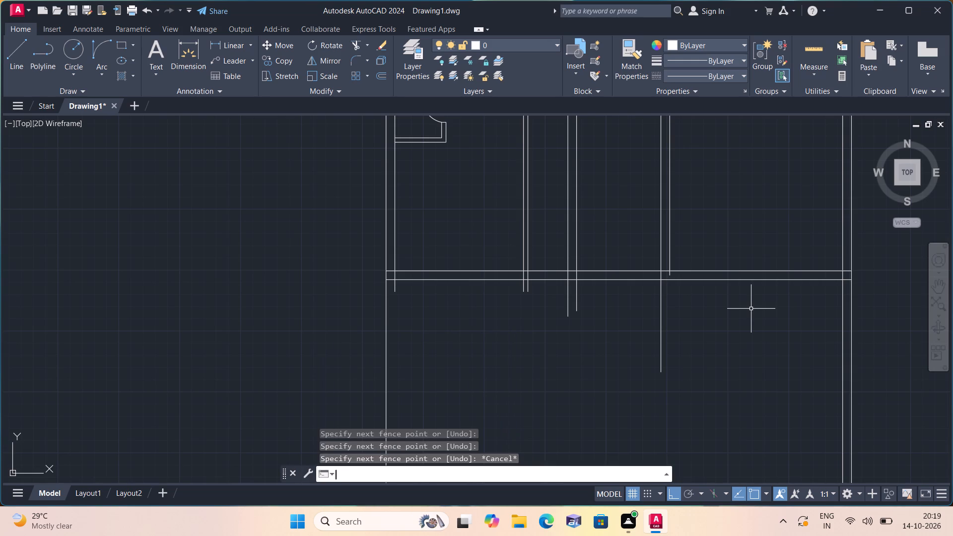
Extend the lower enclosure's south wall lines east to the partition's far face, and its outer line west to the building's outer face.
{"action": "key", "text": "space"}
{"action": "scroll", "coordinate": [734, 290], "scroll_direction": "down", "scroll_amount": 1}
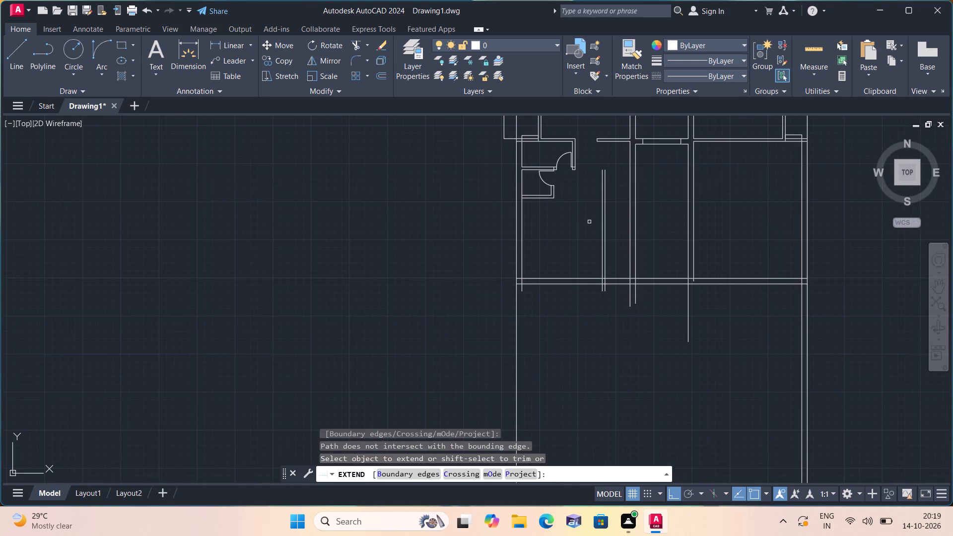
{"action": "scroll", "coordinate": [542, 188], "scroll_direction": "up", "scroll_amount": 2}
{"action": "left_click", "coordinate": [541, 193]}
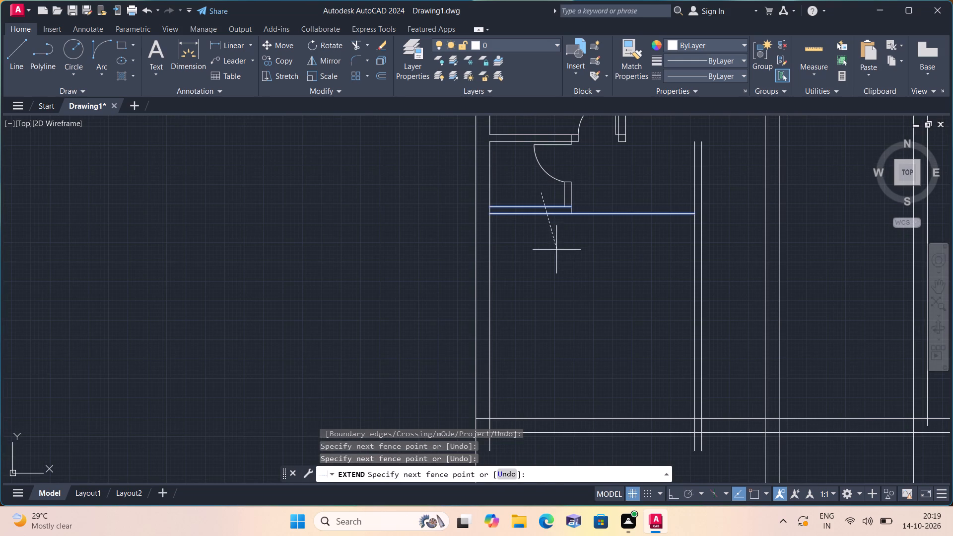
{"action": "left_click", "coordinate": [556, 250]}
{"action": "left_click_drag", "start_coordinate": [543, 199], "coordinate": [552, 221]}
{"action": "left_click", "coordinate": [570, 261]}
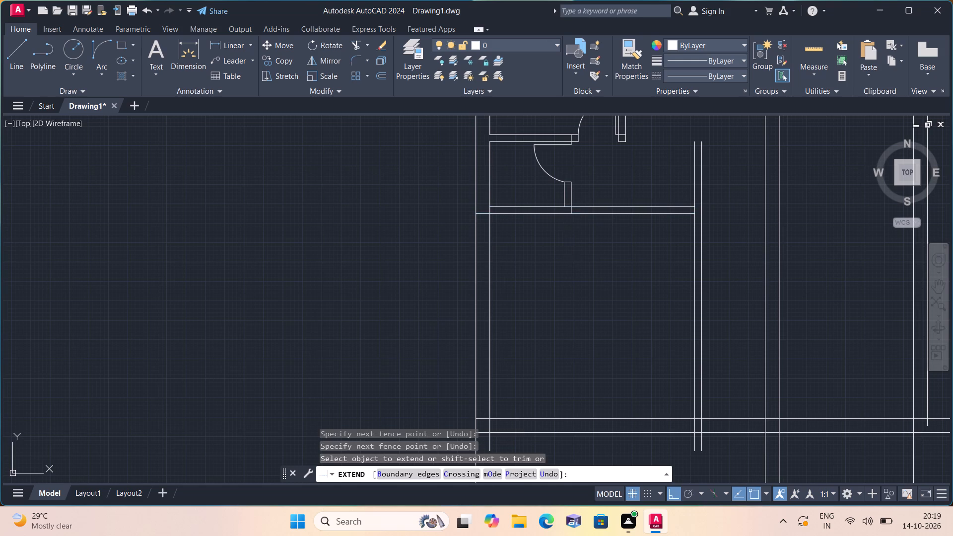
{"action": "left_click_drag", "start_coordinate": [605, 185], "coordinate": [605, 190]}
{"action": "left_click", "coordinate": [614, 260]}
{"action": "key", "text": "space"}
Trim both partition lines north of the lower enclosure's extended south wall.
{"action": "type", "text": "trim"}
{"action": "key", "text": "space"}
{"action": "left_click", "coordinate": [699, 162]}
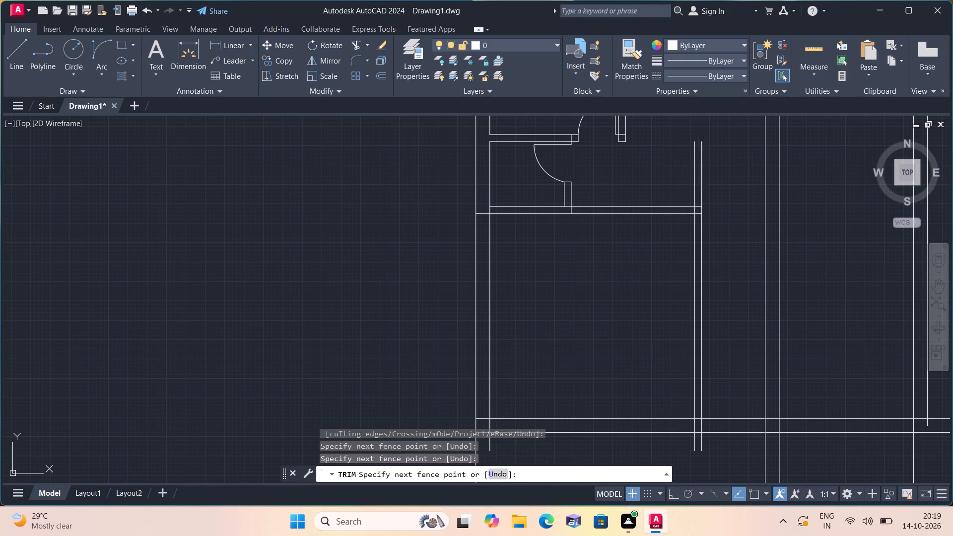
{"action": "left_click", "coordinate": [675, 179]}
{"action": "left_click", "coordinate": [675, 179]}
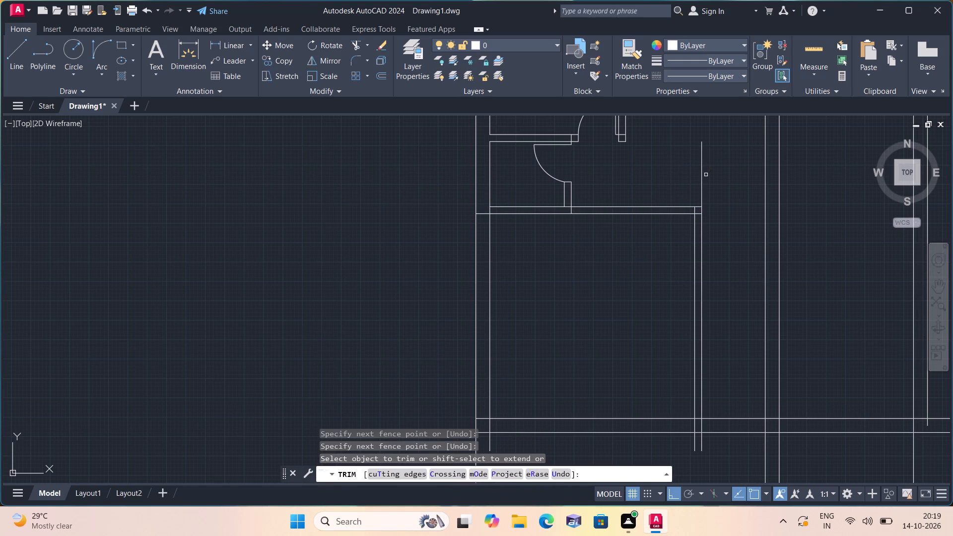
{"action": "left_click", "coordinate": [706, 174]}
{"action": "left_click", "coordinate": [691, 178]}
Trim the overlapping lines where the enclosure's south wall meets the short wall beside the door and the west wall.
{"action": "scroll", "coordinate": [624, 198], "scroll_direction": "up", "scroll_amount": 1}
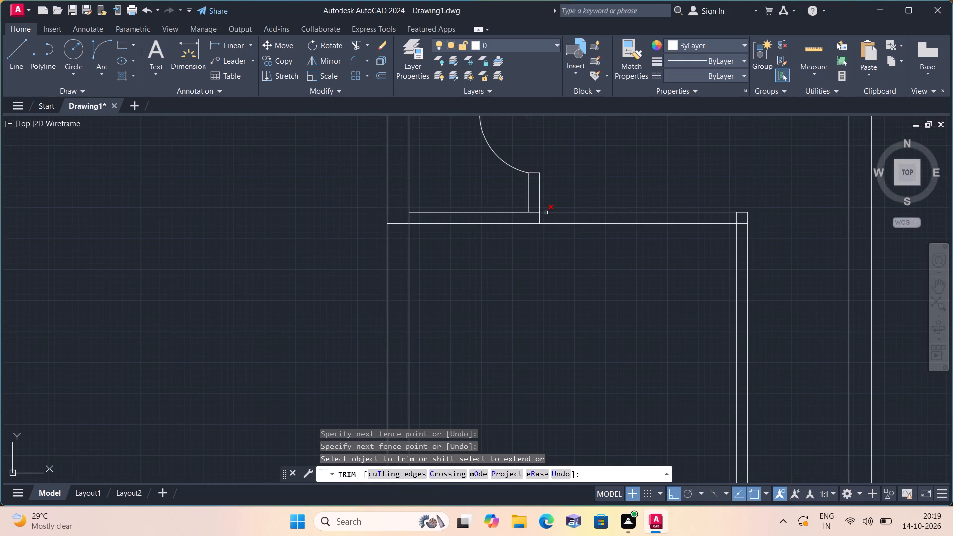
{"action": "left_click", "coordinate": [535, 212]}
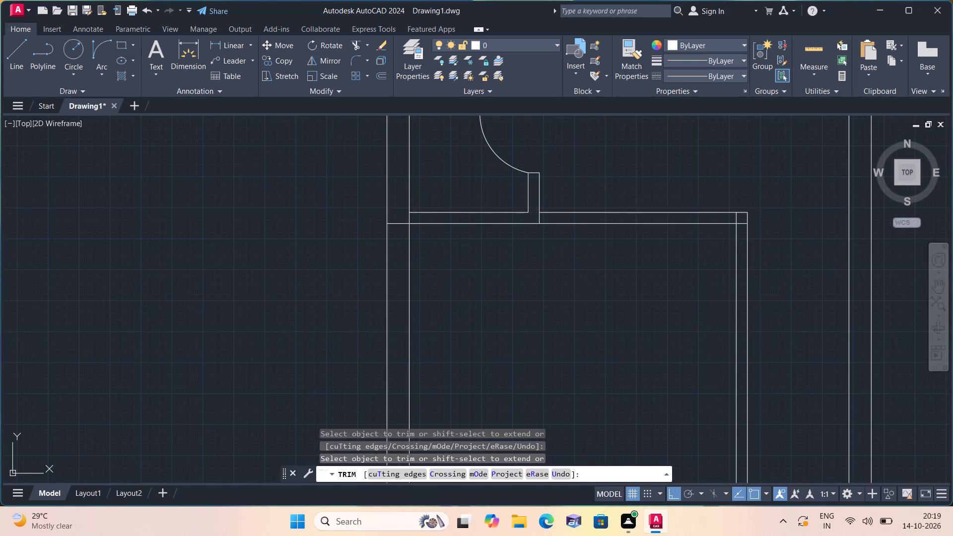
{"action": "left_click", "coordinate": [542, 217]}
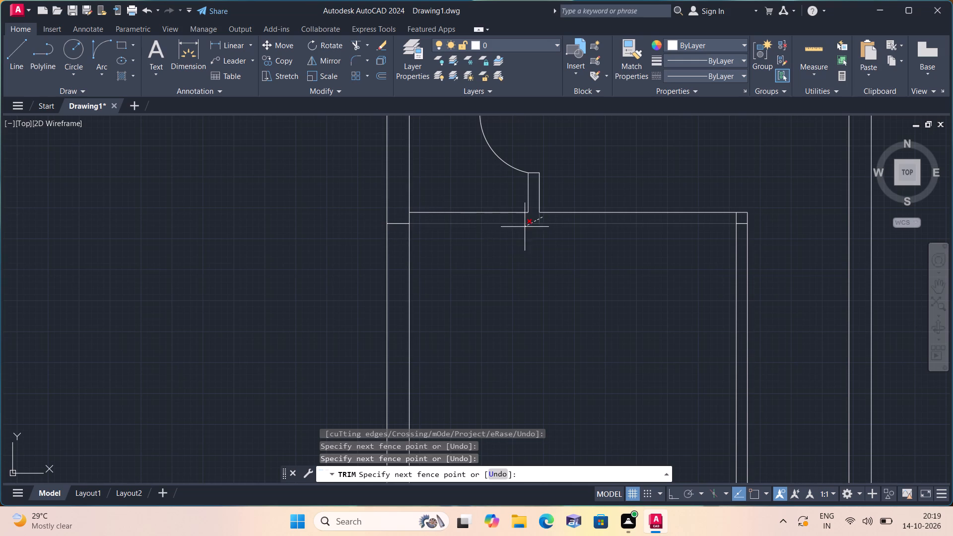
{"action": "scroll", "coordinate": [530, 216], "scroll_direction": "up", "scroll_amount": 1}
{"action": "left_click", "coordinate": [527, 217]}
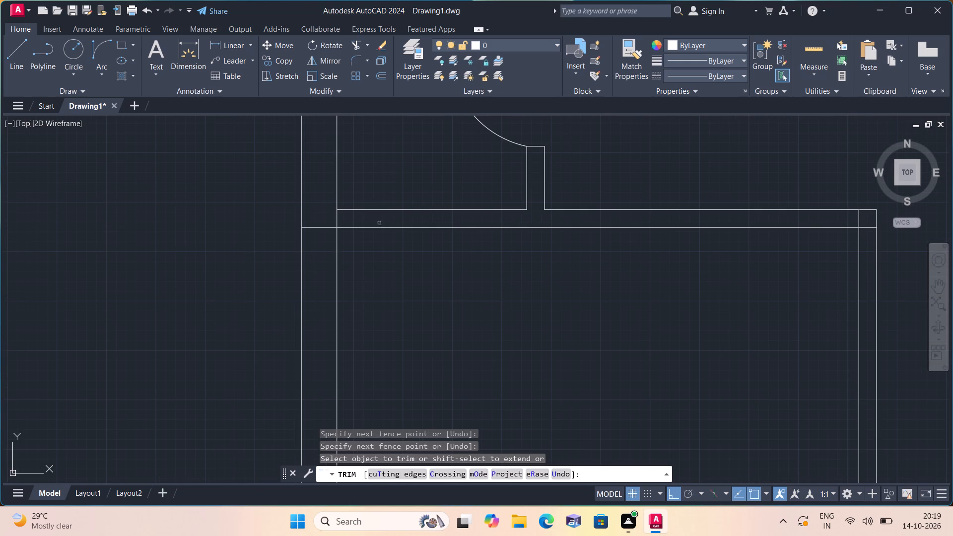
{"action": "left_click", "coordinate": [351, 219]}
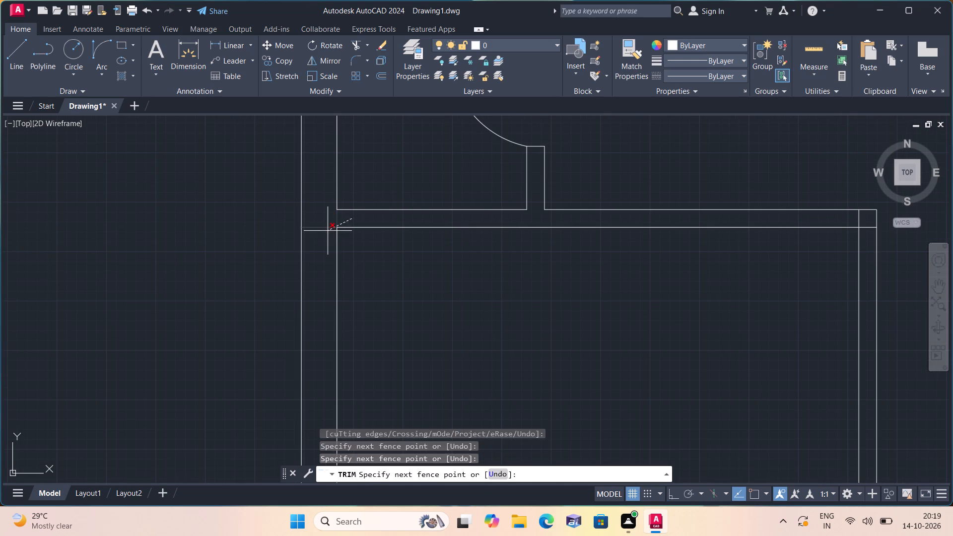
{"action": "left_click", "coordinate": [328, 231]}
Trim the south-west room corner clean, removing the crossing lines and the west wall lines running below the south wall.
{"action": "scroll", "coordinate": [326, 229], "scroll_direction": "down", "scroll_amount": 3}
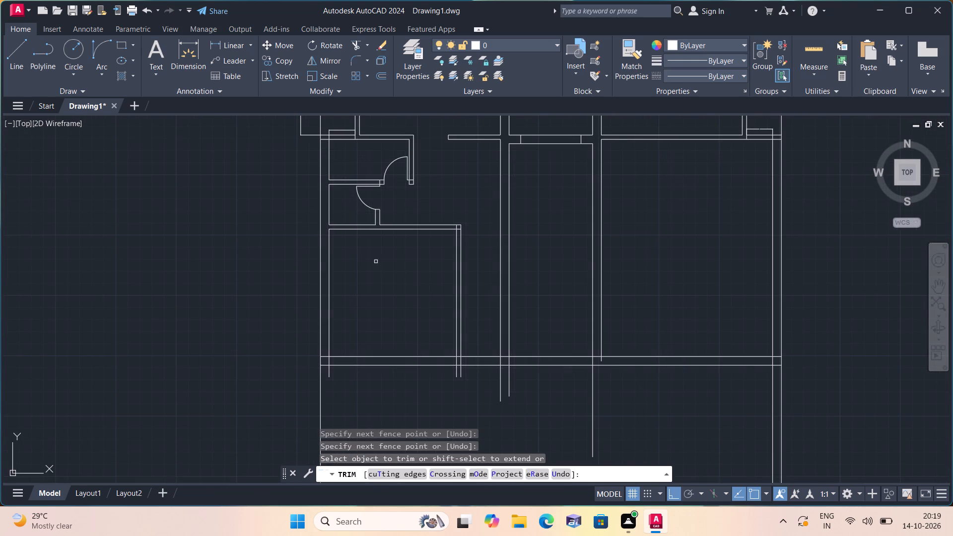
{"action": "middle_click_drag", "start_coordinate": [378, 271], "coordinate": [391, 170]}
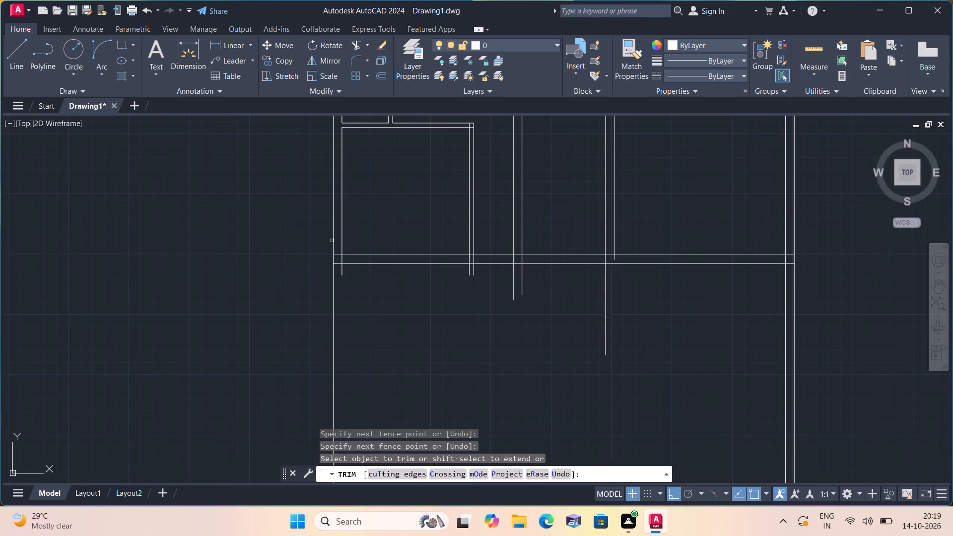
{"action": "scroll", "coordinate": [327, 258], "scroll_direction": "up", "scroll_amount": 2}
{"action": "left_click", "coordinate": [347, 246]}
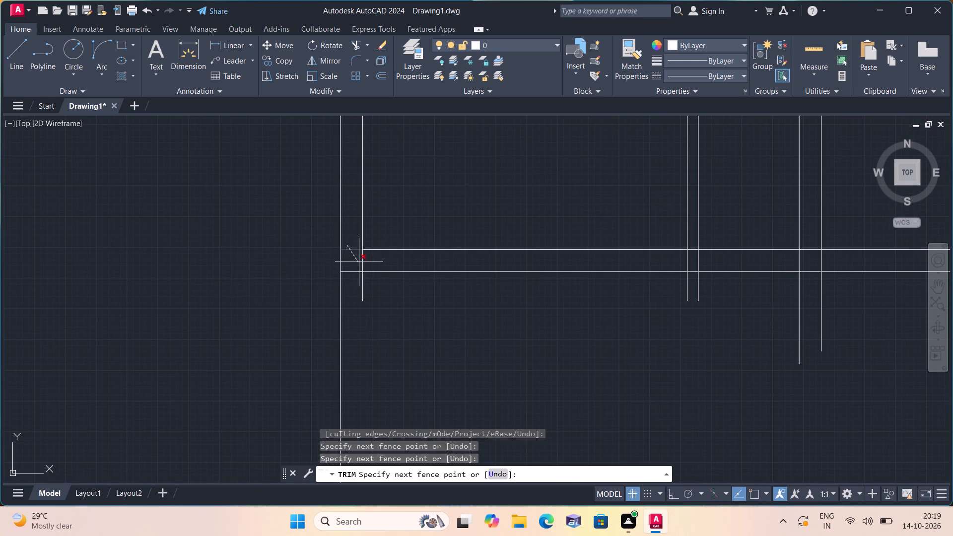
{"action": "left_click", "coordinate": [363, 260]}
{"action": "left_click", "coordinate": [375, 285]}
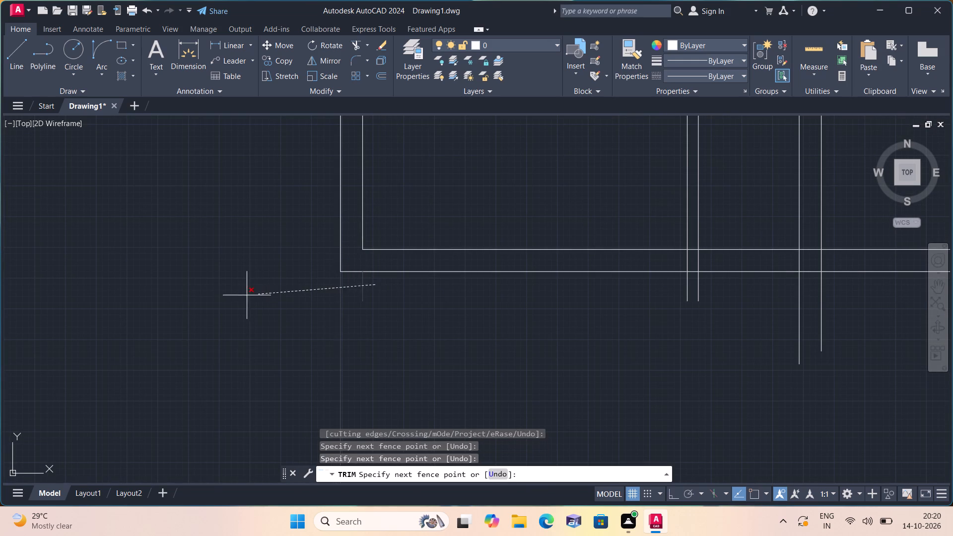
{"action": "left_click", "coordinate": [235, 297]}
Trim the ends of the partition and the adjacent double wall that project below the south wall.
{"action": "middle_click_drag", "start_coordinate": [233, 297], "coordinate": [59, 236]}
{"action": "scroll", "coordinate": [204, 281], "scroll_direction": "down", "scroll_amount": 1}
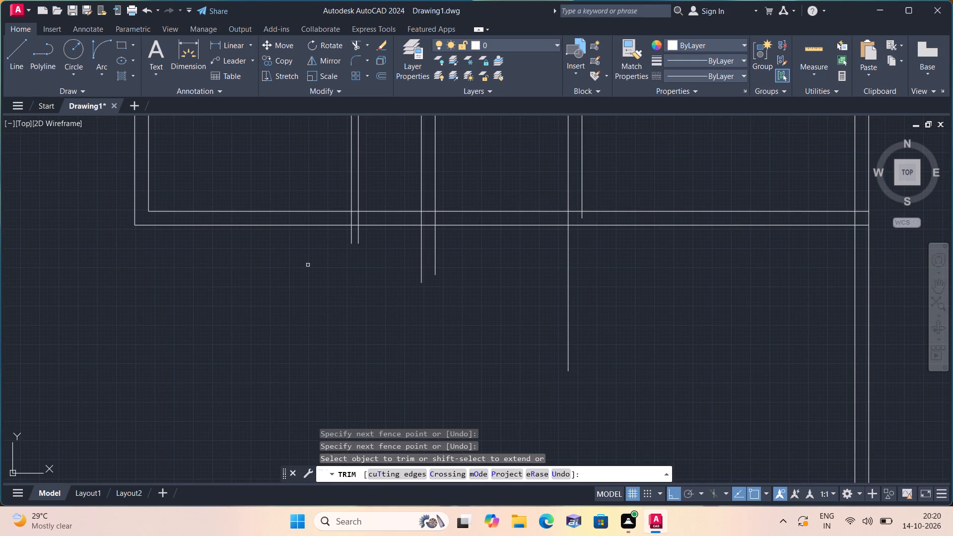
{"action": "left_click", "coordinate": [330, 252]}
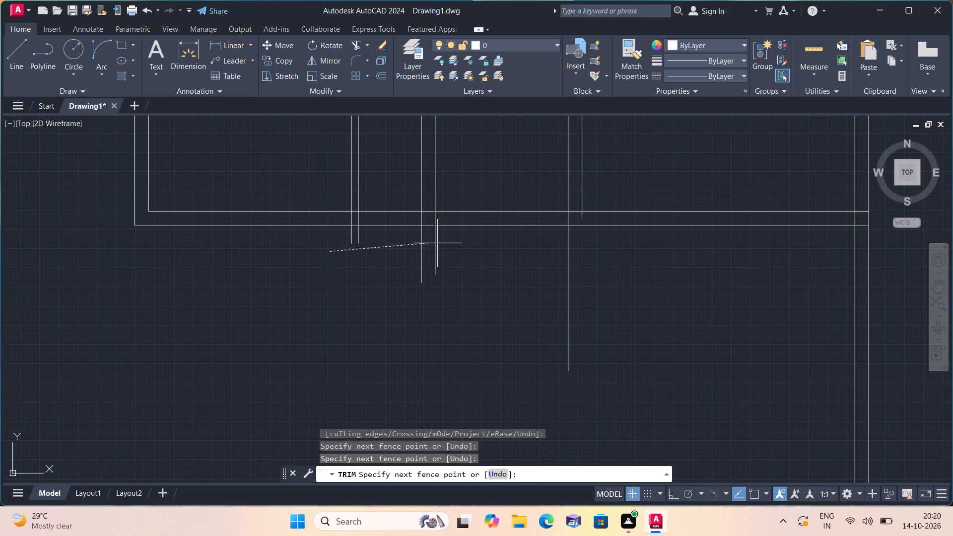
{"action": "left_click", "coordinate": [443, 243]}
{"action": "left_click", "coordinate": [421, 238]}
{"action": "left_click", "coordinate": [315, 236]}
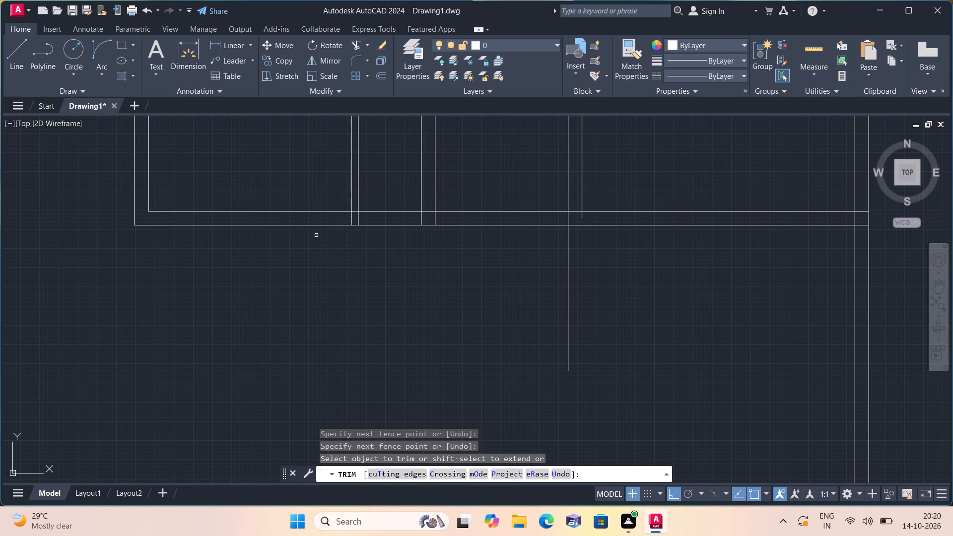
Trim the crossing lines where the room's partition meets the south wall to open the T-junction.
{"action": "scroll", "coordinate": [348, 218], "scroll_direction": "up", "scroll_amount": 2}
{"action": "left_click", "coordinate": [348, 218]}
{"action": "left_click", "coordinate": [381, 218]}
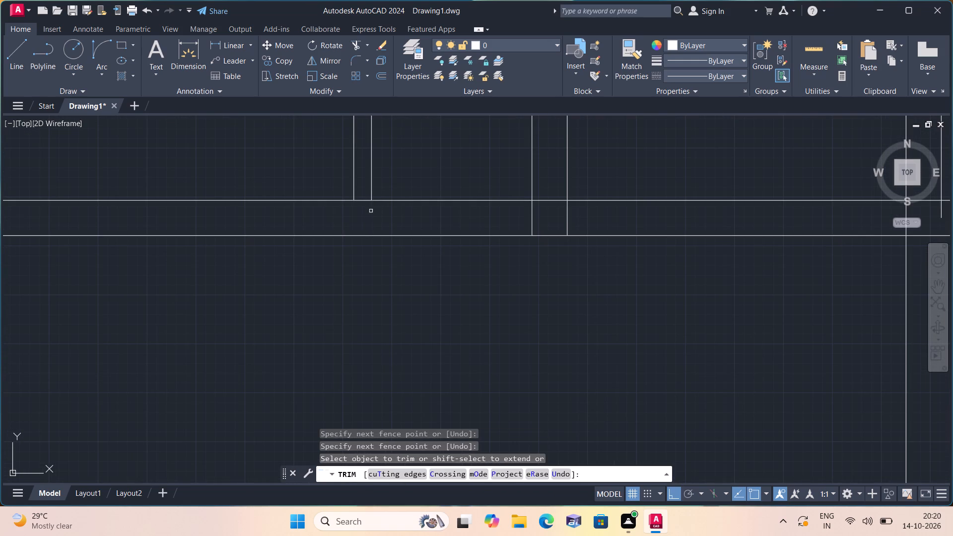
{"action": "left_click", "coordinate": [364, 201]}
Trim the central wall line and the building's east wall lines that run past the south wall.
{"action": "scroll", "coordinate": [364, 201], "scroll_direction": "down", "scroll_amount": 2}
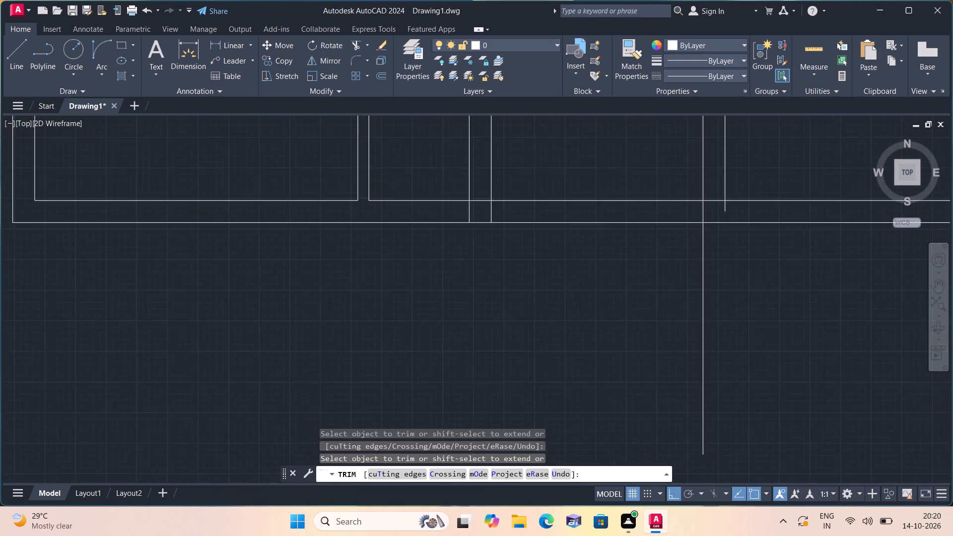
{"action": "middle_click_drag", "start_coordinate": [408, 297], "coordinate": [347, 265]}
{"action": "scroll", "coordinate": [402, 297], "scroll_direction": "down", "scroll_amount": 1}
{"action": "scroll", "coordinate": [347, 265], "scroll_direction": "down", "scroll_amount": 1}
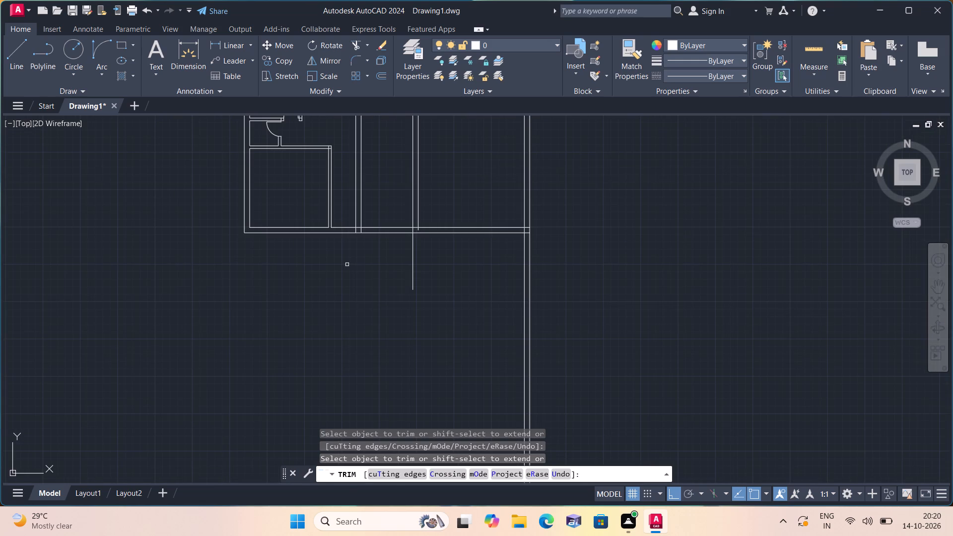
{"action": "left_click", "coordinate": [349, 253]}
{"action": "left_click", "coordinate": [697, 246]}
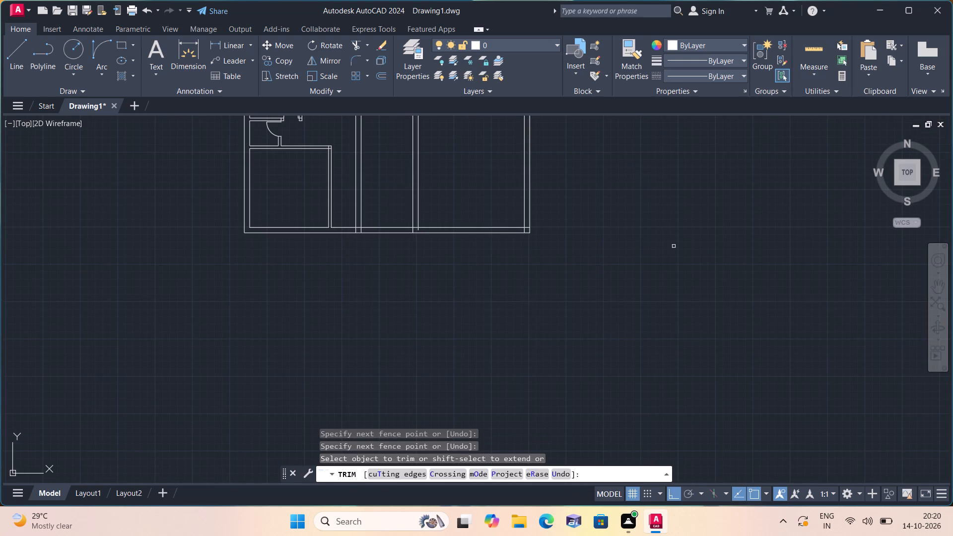
Trim the ends of the two central double walls that run into the thickness of the south wall.
{"action": "scroll", "coordinate": [446, 224], "scroll_direction": "up", "scroll_amount": 3}
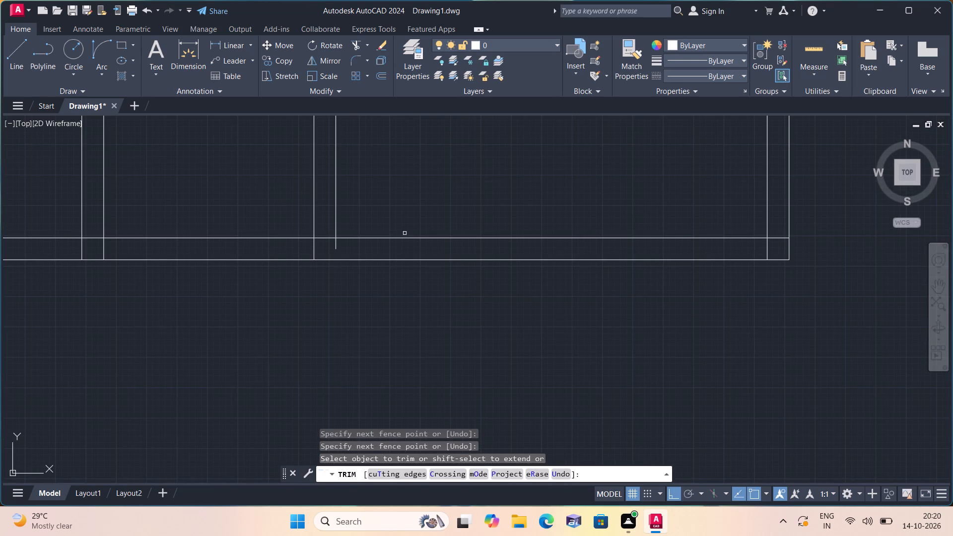
{"action": "left_click", "coordinate": [351, 247]}
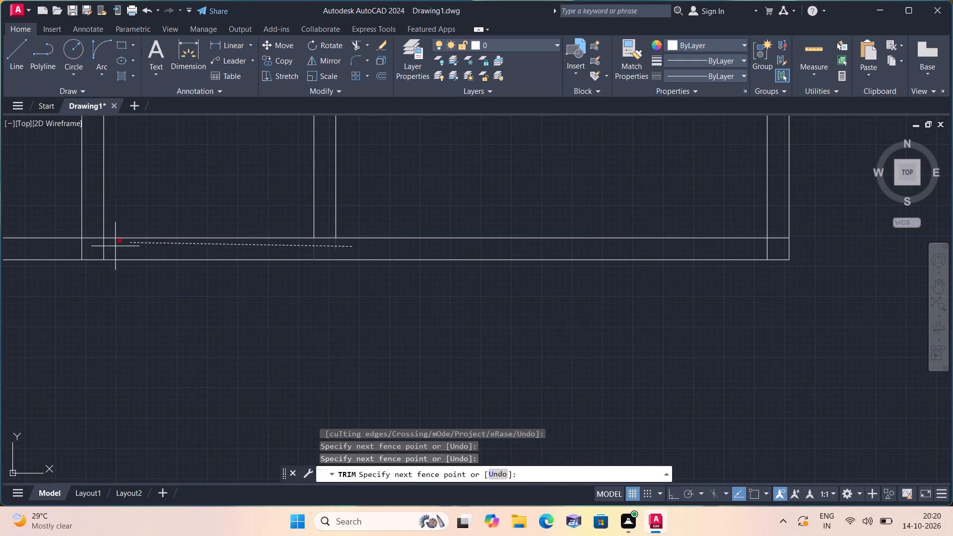
{"action": "left_click", "coordinate": [73, 252]}
{"action": "scroll", "coordinate": [73, 252], "scroll_direction": "down", "scroll_amount": 1}
{"action": "scroll", "coordinate": [101, 293], "scroll_direction": "down", "scroll_amount": 1}
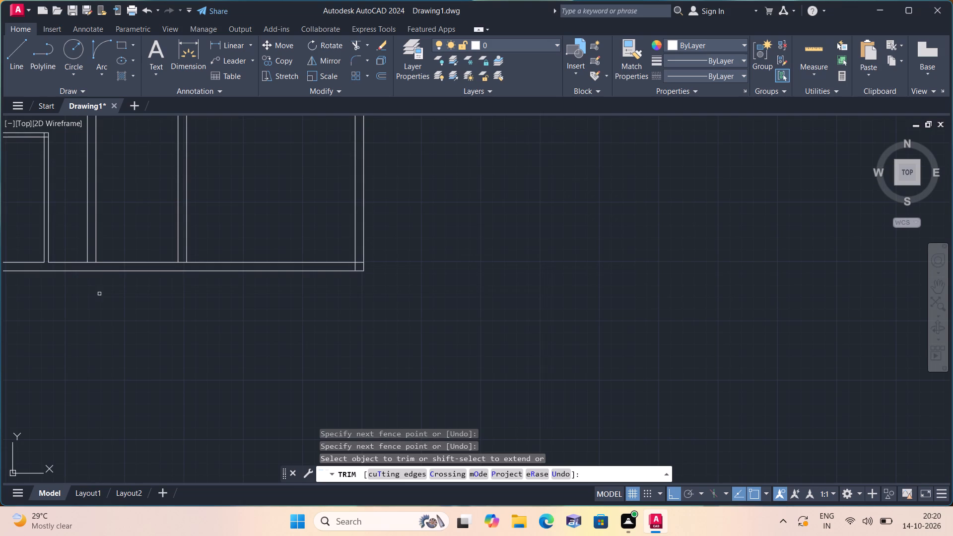
{"action": "middle_click_drag", "start_coordinate": [92, 290], "coordinate": [263, 382]}
{"action": "scroll", "coordinate": [290, 391], "scroll_direction": "down", "scroll_amount": 2}
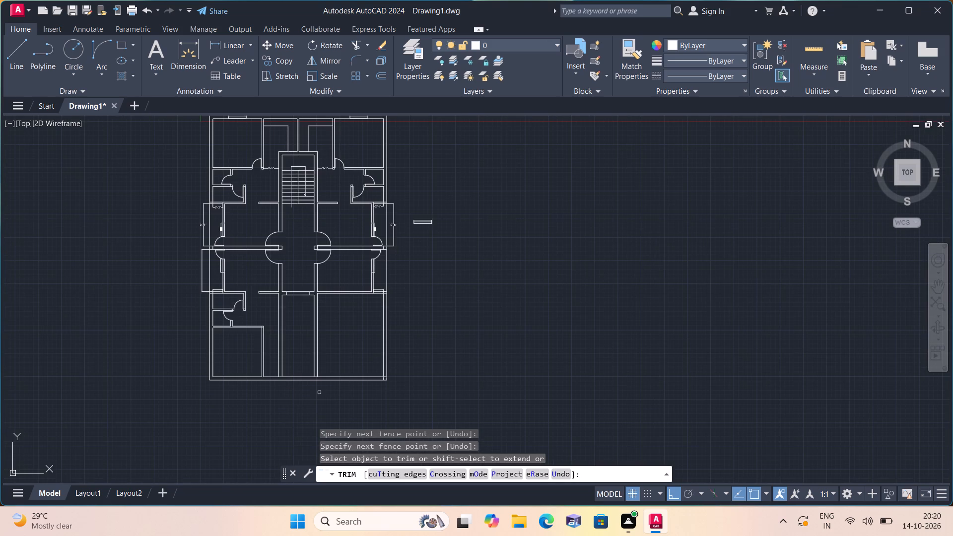
{"action": "scroll", "coordinate": [454, 314], "scroll_direction": "up", "scroll_amount": 1}
{"action": "middle_click_drag", "start_coordinate": [454, 314], "coordinate": [760, 343]}
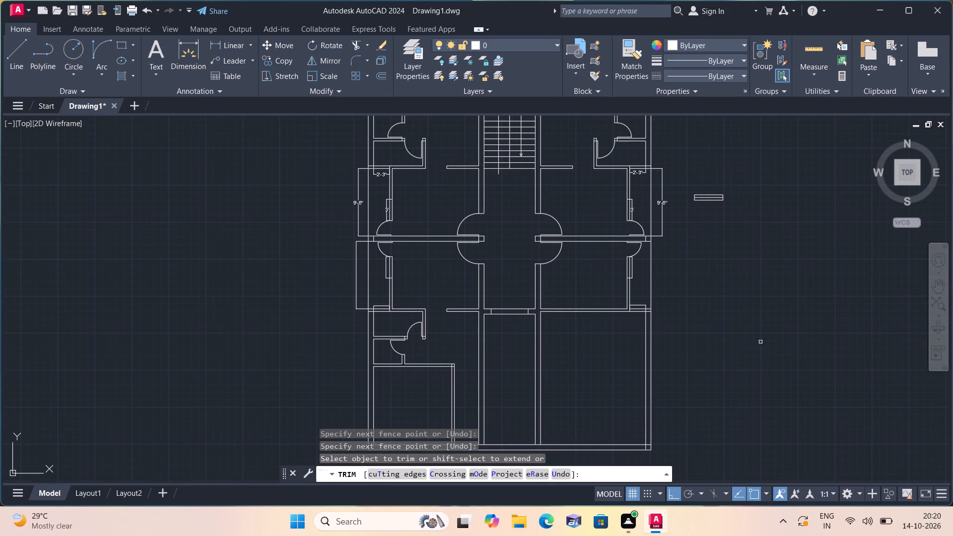
{"action": "key", "text": "Escape"}
Add a horizontal linear dimension from the south-west room's north-east corner to the west face of the central wall.
{"action": "scroll", "coordinate": [677, 359], "scroll_direction": "up", "scroll_amount": 1}
{"action": "middle_click_drag", "start_coordinate": [677, 359], "coordinate": [676, 338]}
{"action": "scroll", "coordinate": [676, 338], "scroll_direction": "up", "scroll_amount": 1}
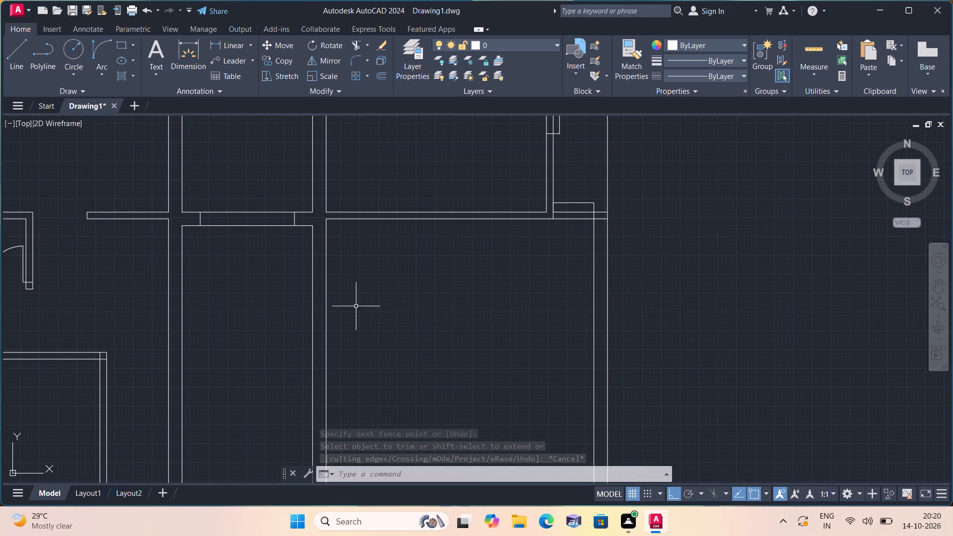
{"action": "left_click", "coordinate": [234, 44]}
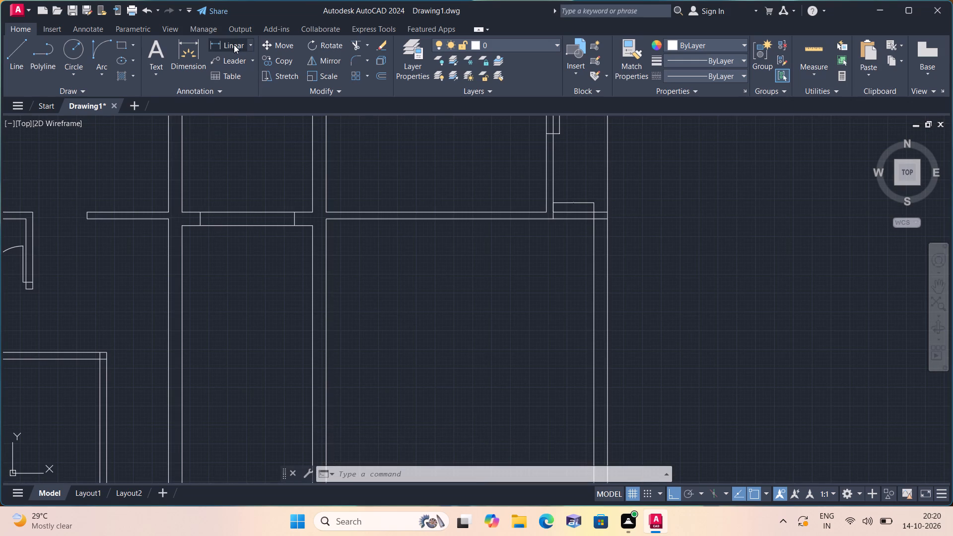
{"action": "scroll", "coordinate": [41, 365], "scroll_direction": "up", "scroll_amount": 2}
{"action": "scroll", "coordinate": [174, 366], "scroll_direction": "up", "scroll_amount": 1}
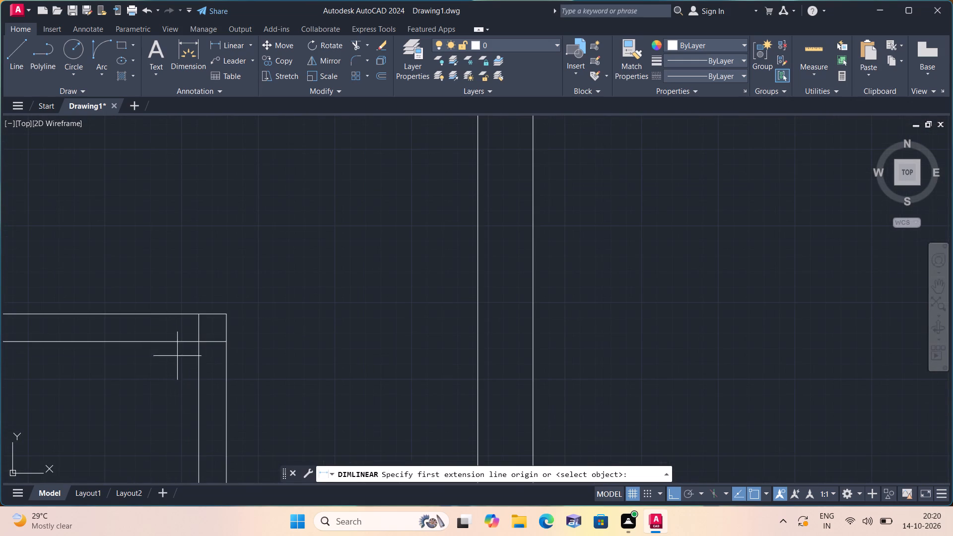
{"action": "left_click", "coordinate": [225, 317]}
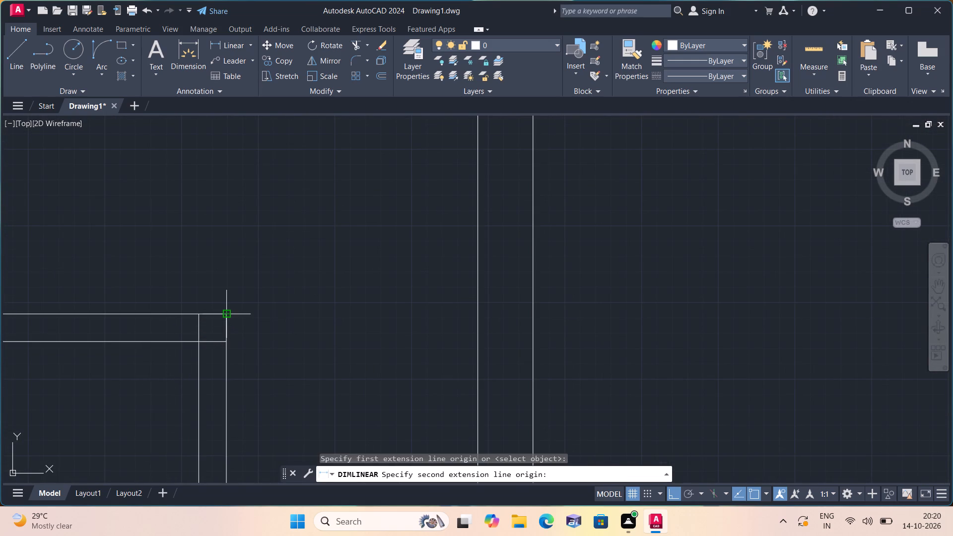
{"action": "left_click", "coordinate": [478, 314]}
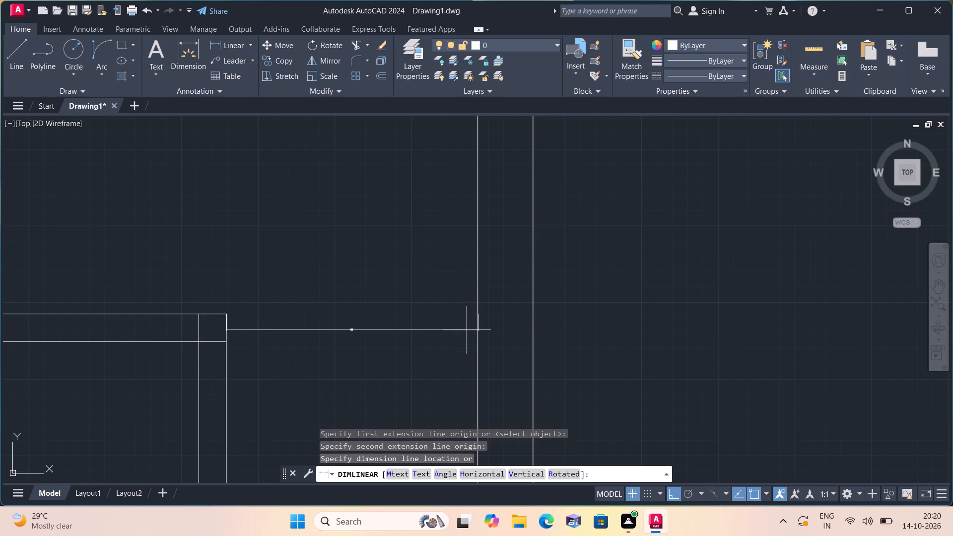
{"action": "left_click", "coordinate": [467, 330]}
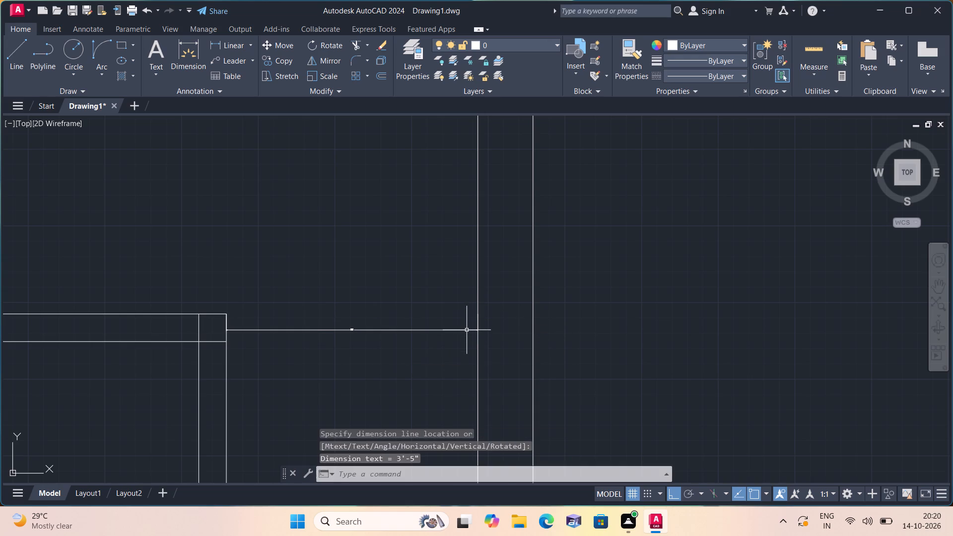
Draw a horizontal line from the south-west room's north-east corner across both central walls to the eastern one's outer face.
{"action": "scroll", "coordinate": [467, 330], "scroll_direction": "down", "scroll_amount": 1}
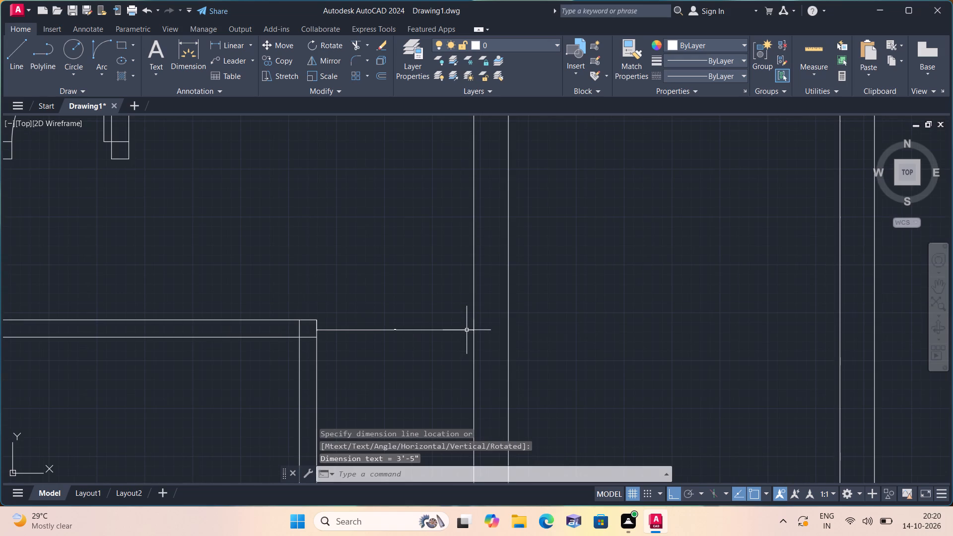
{"action": "scroll", "coordinate": [467, 330], "scroll_direction": "down", "scroll_amount": 1}
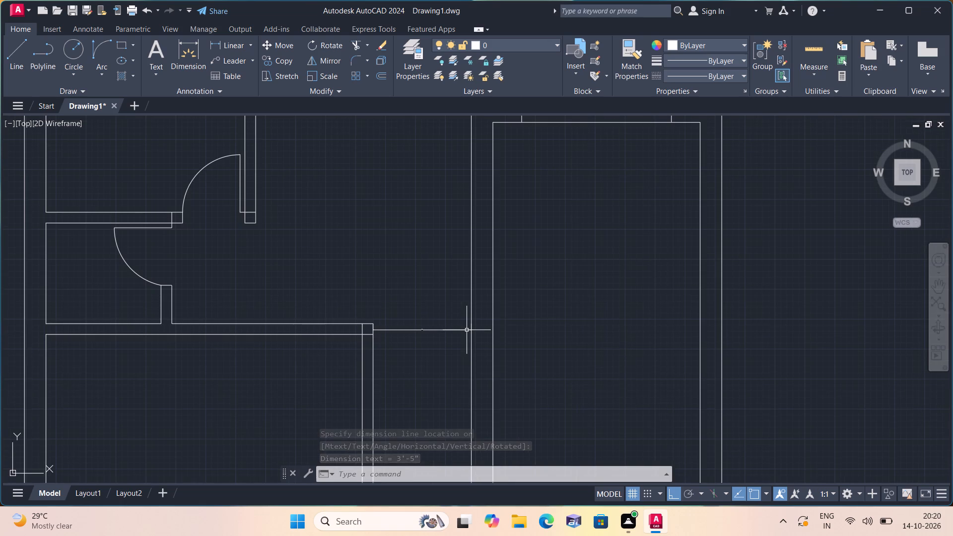
{"action": "key", "text": "l"}
{"action": "key", "text": "space"}
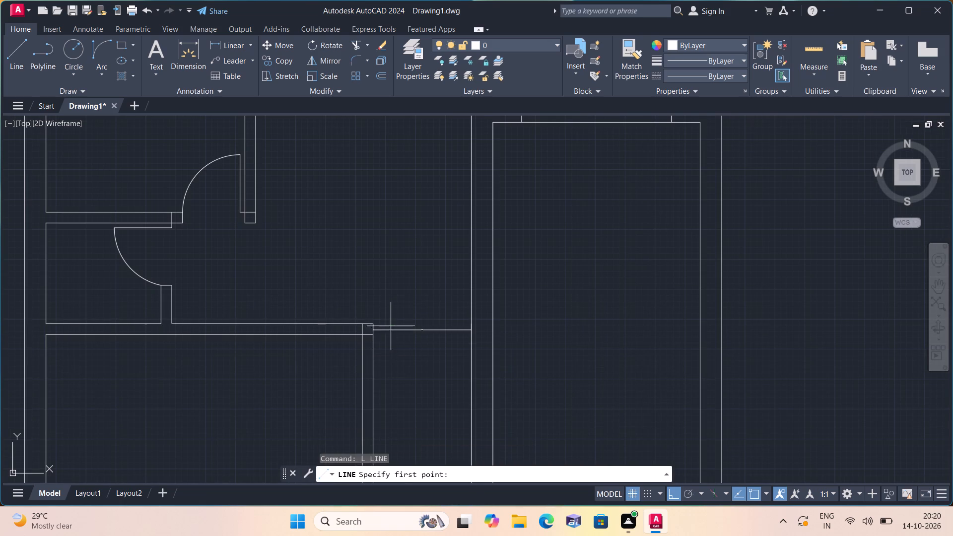
{"action": "left_click", "coordinate": [376, 324]}
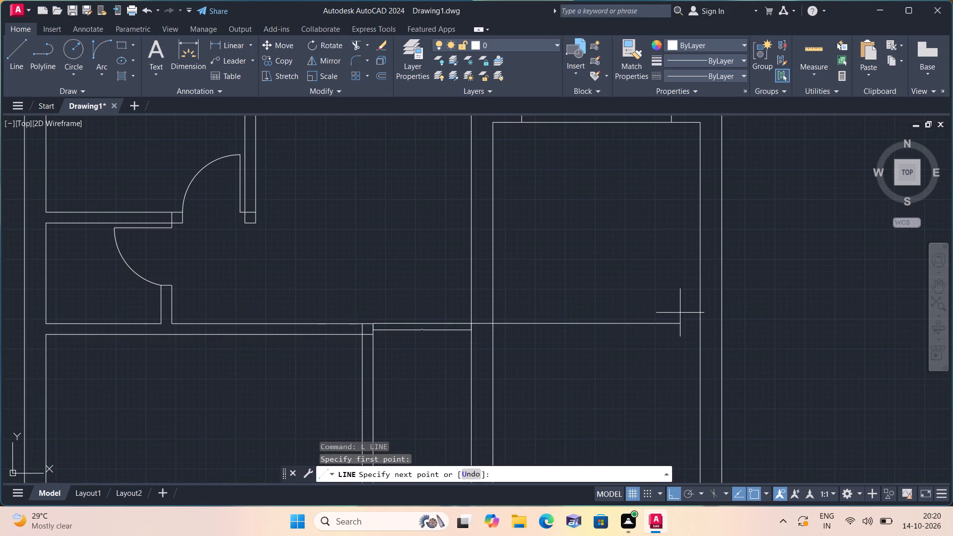
{"action": "left_click", "coordinate": [721, 321]}
{"action": "key", "text": "space"}
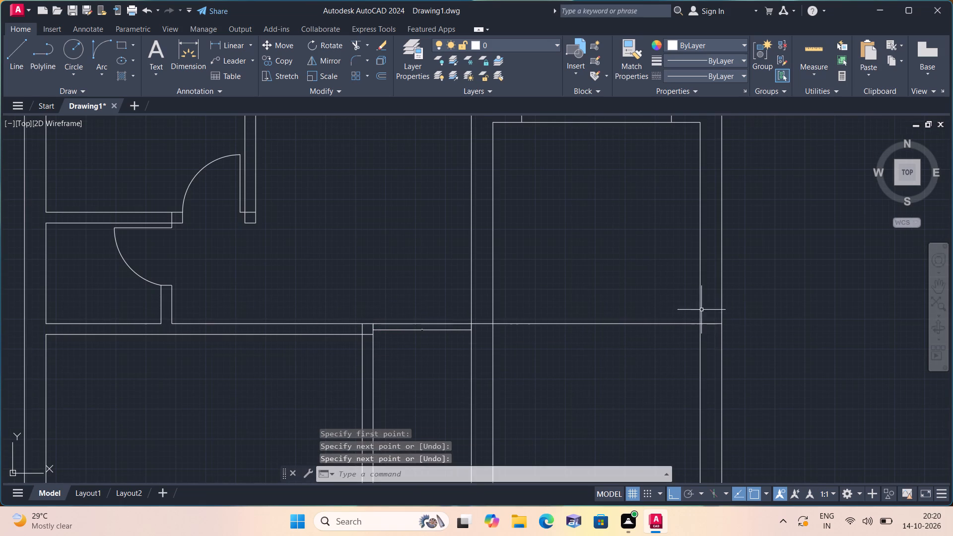
Measure the vertical distance from the central bay's north wall down to the new horizontal line with a linear dimension.
{"action": "left_click", "coordinate": [225, 46]}
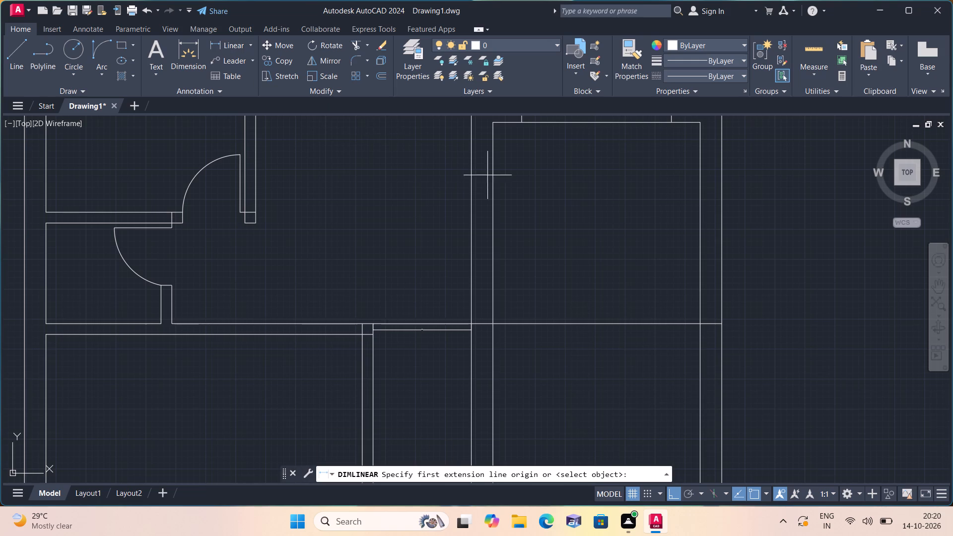
{"action": "left_click", "coordinate": [552, 122]}
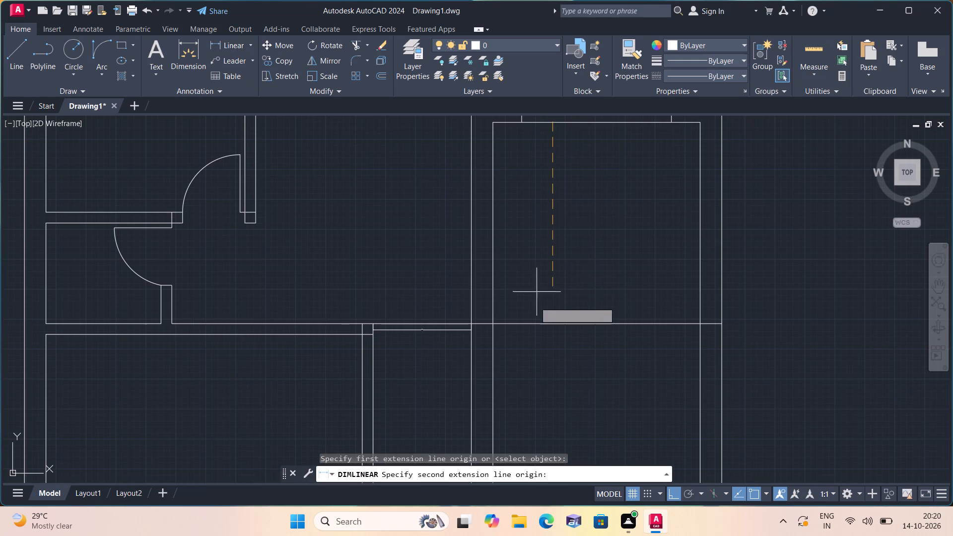
{"action": "left_click", "coordinate": [548, 322]}
{"action": "scroll", "coordinate": [559, 222], "scroll_direction": "up", "scroll_amount": 4}
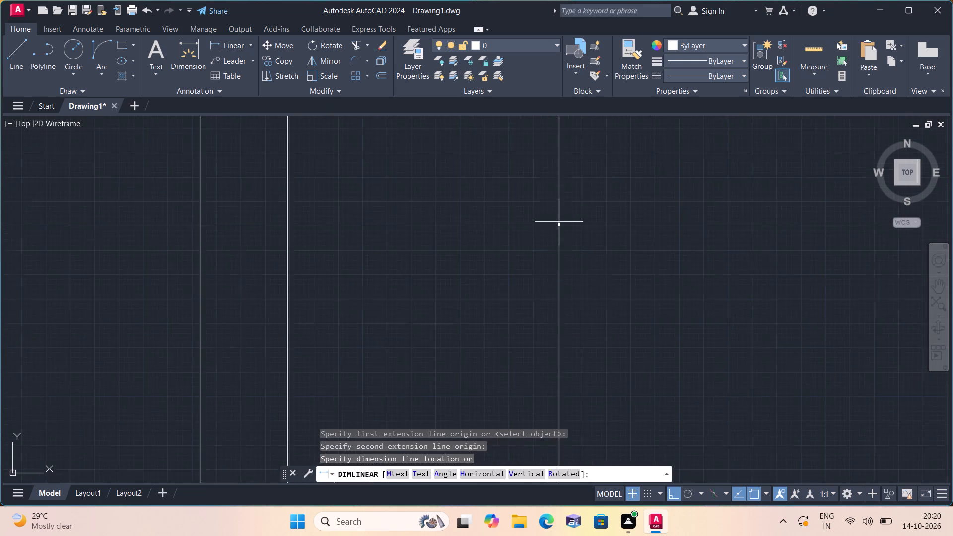
{"action": "scroll", "coordinate": [559, 222], "scroll_direction": "up", "scroll_amount": 3}
{"action": "scroll", "coordinate": [559, 222], "scroll_direction": "down", "scroll_amount": 6}
{"action": "key", "text": "Escape"}
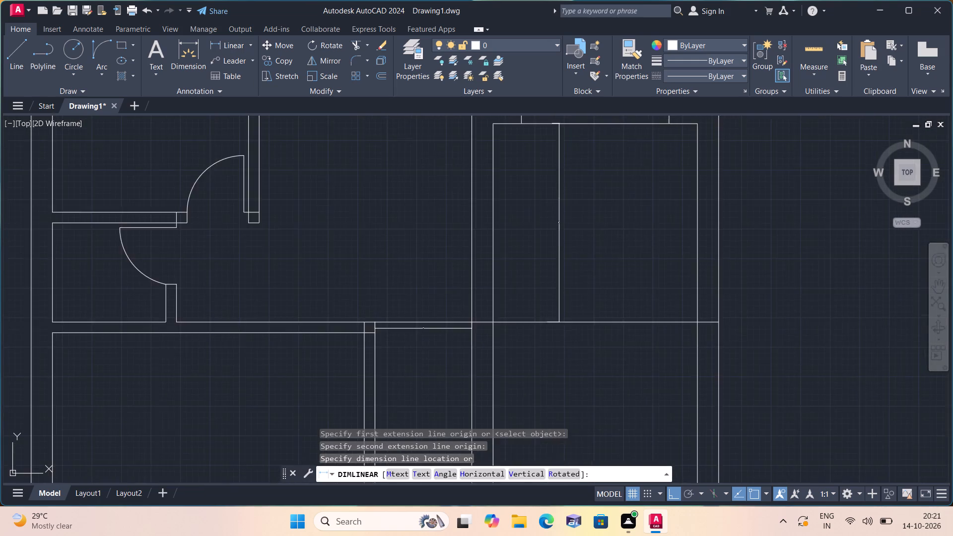
Offset the new horizontal line 9" to the south to form a double wall across the central bay.
{"action": "scroll", "coordinate": [557, 233], "scroll_direction": "down", "scroll_amount": 1}
{"action": "key", "text": "o"}
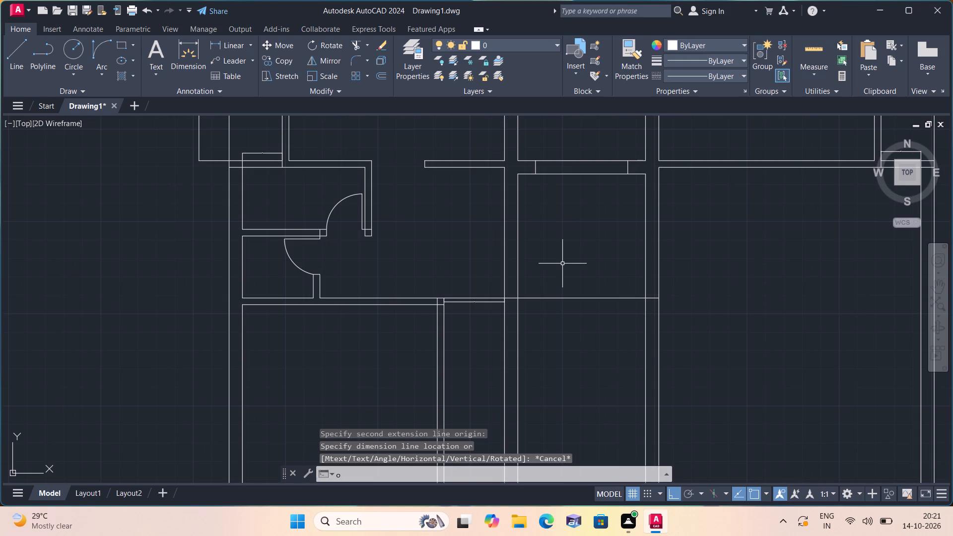
{"action": "type", "text": "ff"}
{"action": "key", "text": "space"}
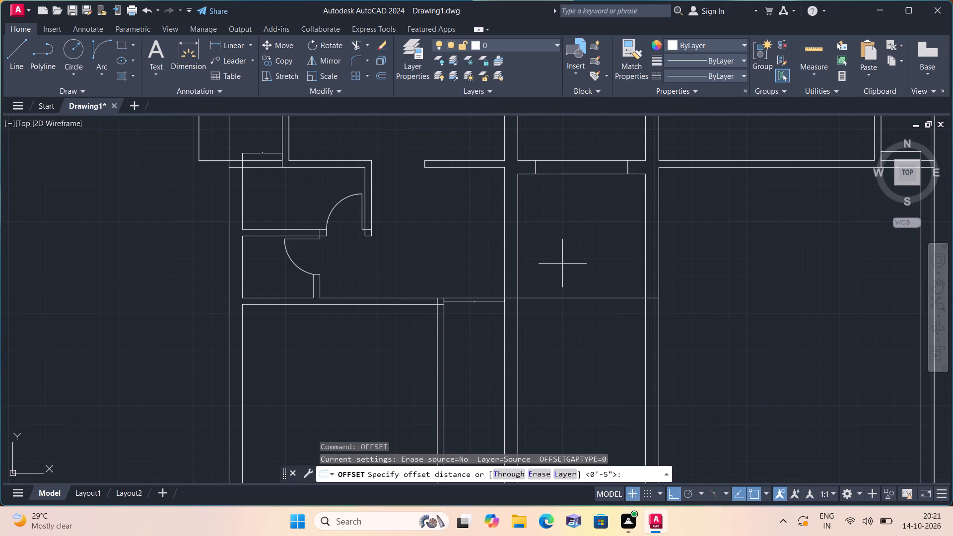
{"action": "key", "text": "9"}
{"action": "key", "text": "shift+quotedbl"}
{"action": "key", "text": "space"}
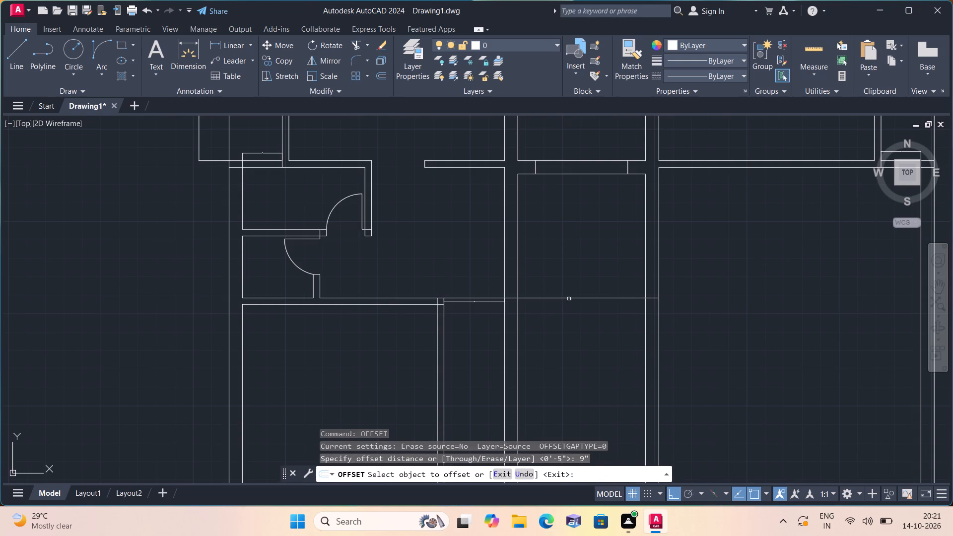
{"action": "left_click", "coordinate": [569, 298]}
{"action": "left_click", "coordinate": [571, 364]}
{"action": "key", "text": "space"}
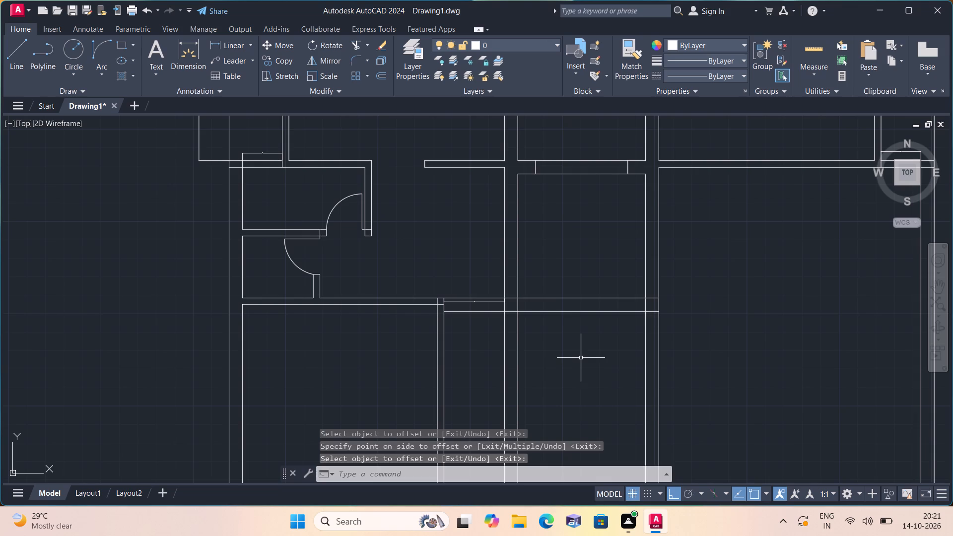
Trim away the central walls below the new cross wall and the cross wall's lines spanning the gap to the south-west room.
{"action": "type", "text": "trim"}
{"action": "key", "text": "space"}
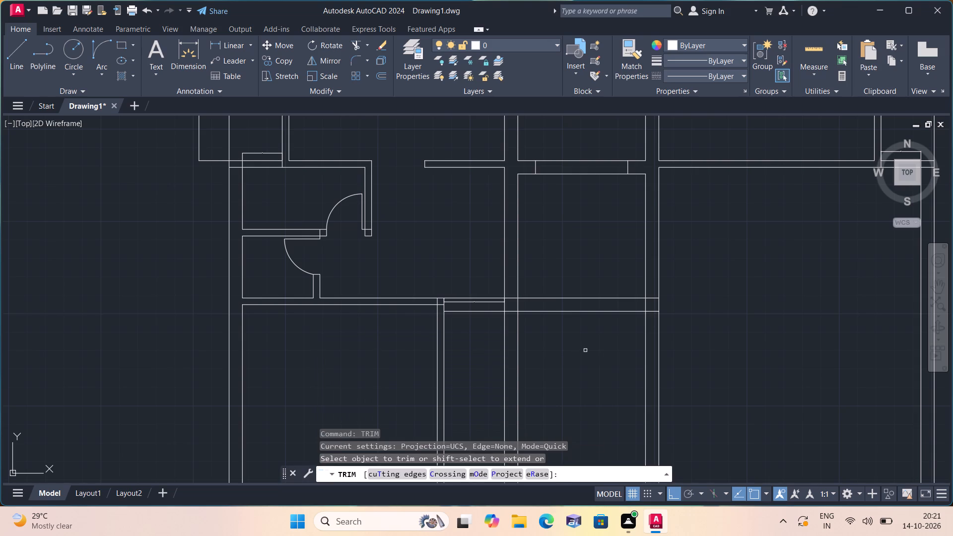
{"action": "scroll", "coordinate": [650, 326], "scroll_direction": "up", "scroll_amount": 1}
{"action": "left_click", "coordinate": [694, 346]}
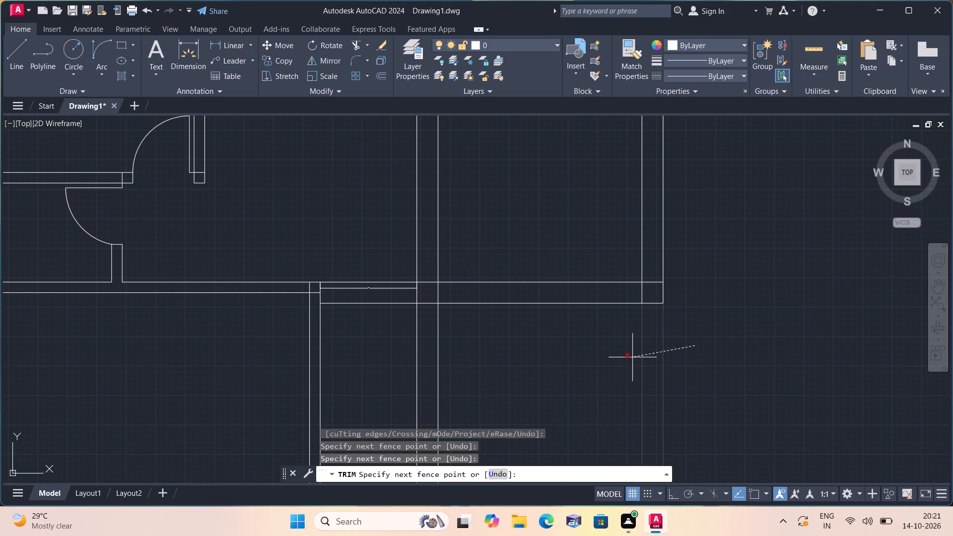
{"action": "left_click", "coordinate": [395, 348]}
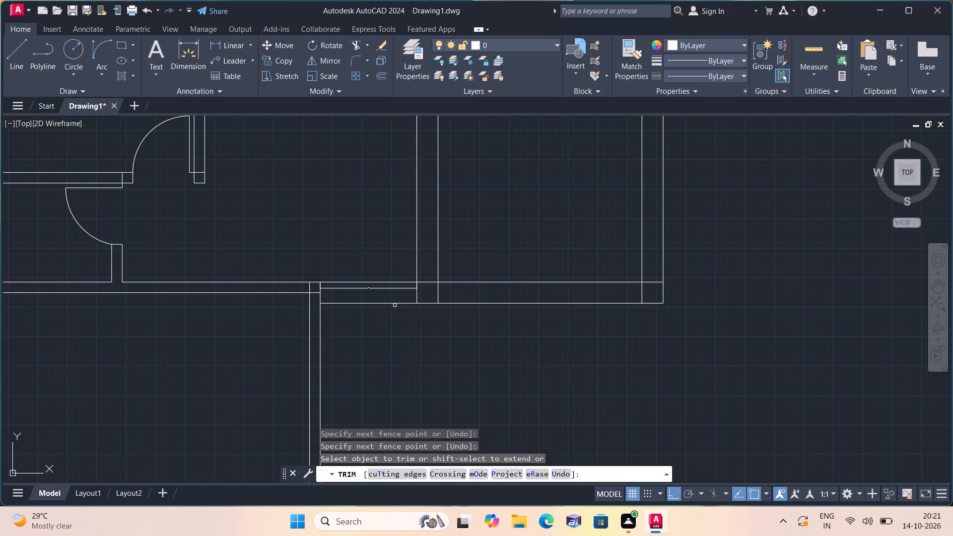
{"action": "left_click", "coordinate": [394, 302]}
{"action": "left_click", "coordinate": [400, 281]}
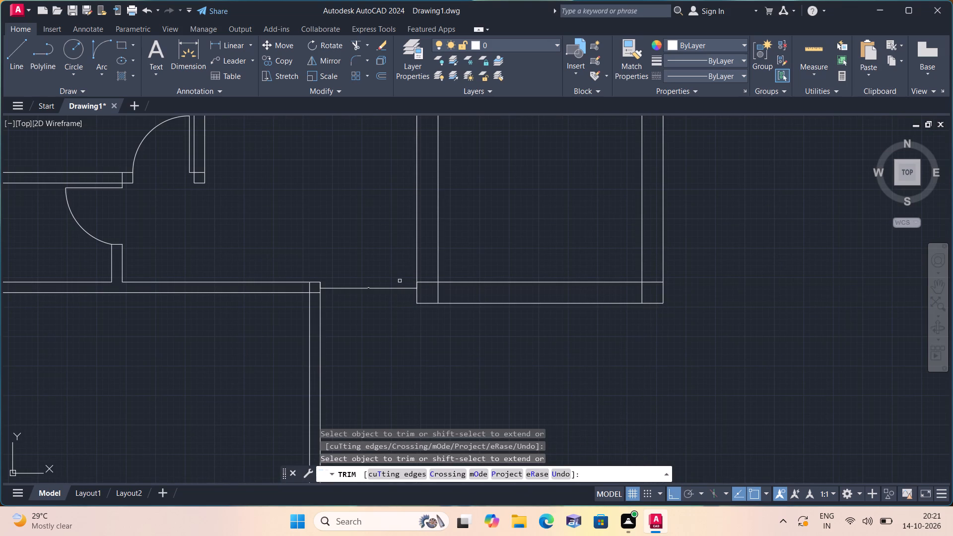
Trim the crossing lines inside the central bay's south-west and south-east wall corners.
{"action": "left_click", "coordinate": [421, 281]}
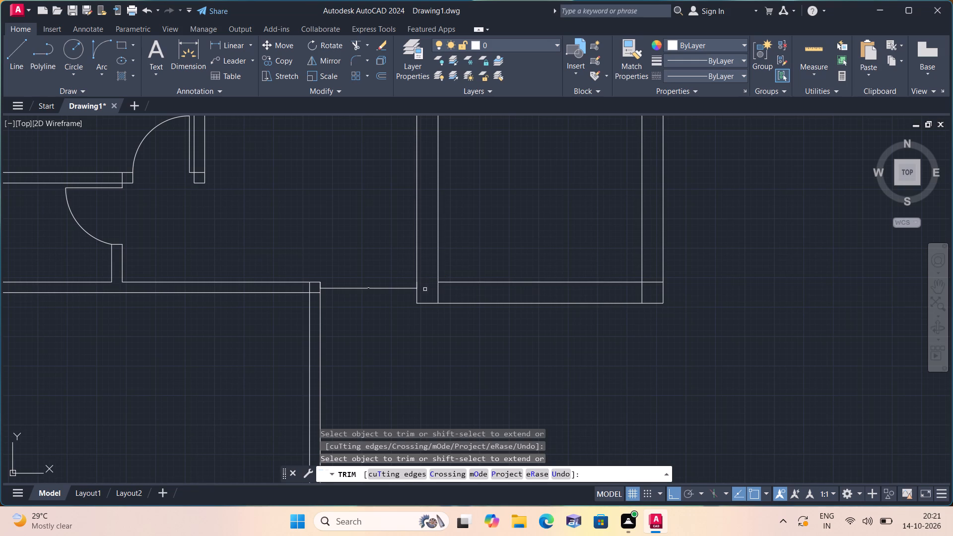
{"action": "left_click", "coordinate": [426, 294]}
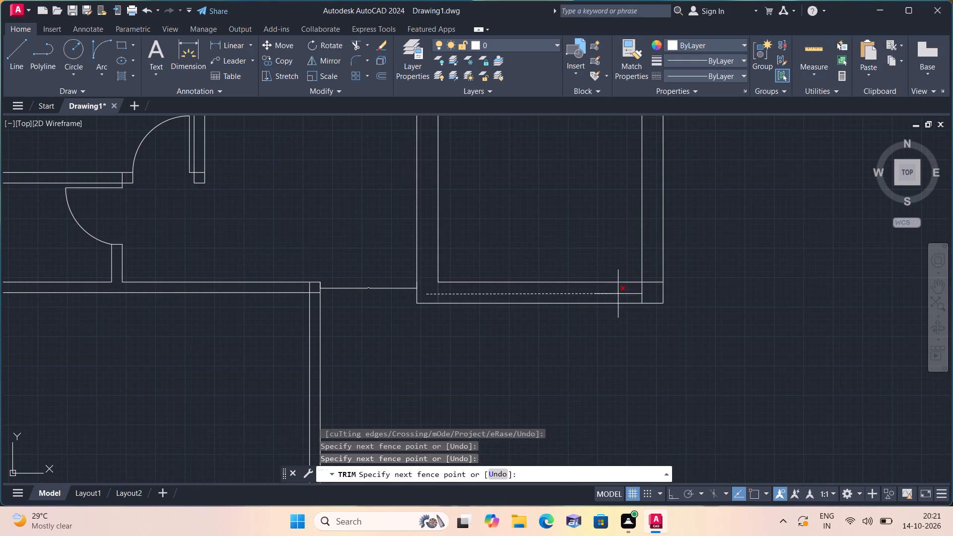
{"action": "left_click", "coordinate": [646, 294]}
{"action": "left_click", "coordinate": [648, 277]}
{"action": "left_click", "coordinate": [649, 293]}
{"action": "key", "text": "space"}
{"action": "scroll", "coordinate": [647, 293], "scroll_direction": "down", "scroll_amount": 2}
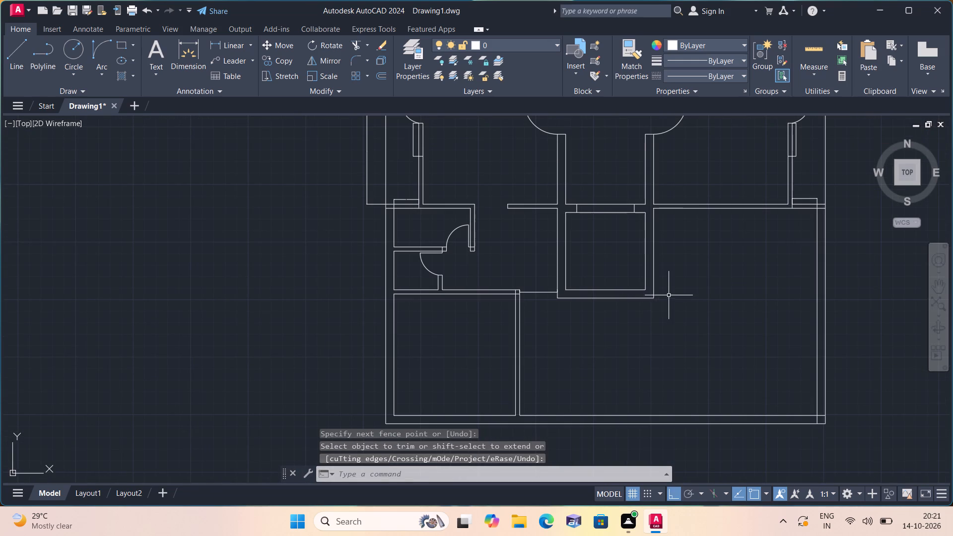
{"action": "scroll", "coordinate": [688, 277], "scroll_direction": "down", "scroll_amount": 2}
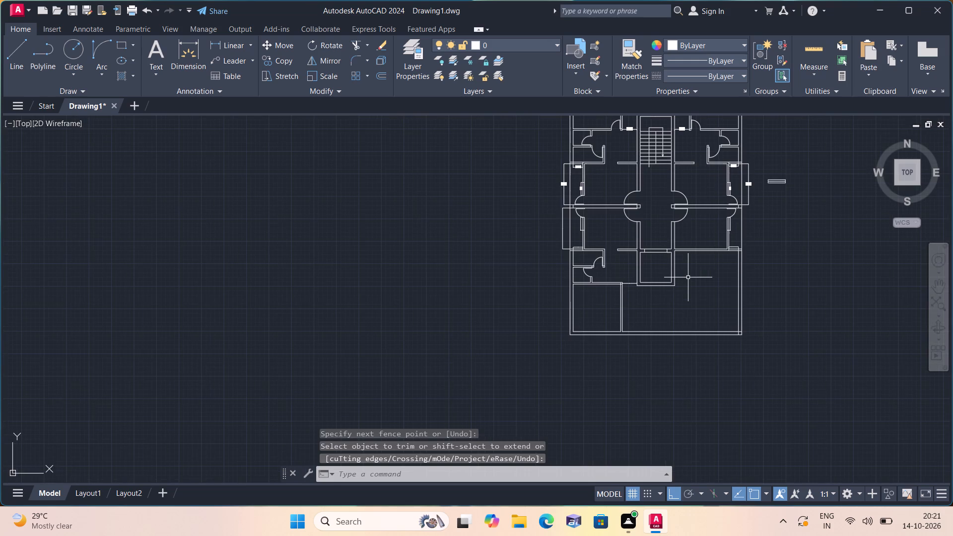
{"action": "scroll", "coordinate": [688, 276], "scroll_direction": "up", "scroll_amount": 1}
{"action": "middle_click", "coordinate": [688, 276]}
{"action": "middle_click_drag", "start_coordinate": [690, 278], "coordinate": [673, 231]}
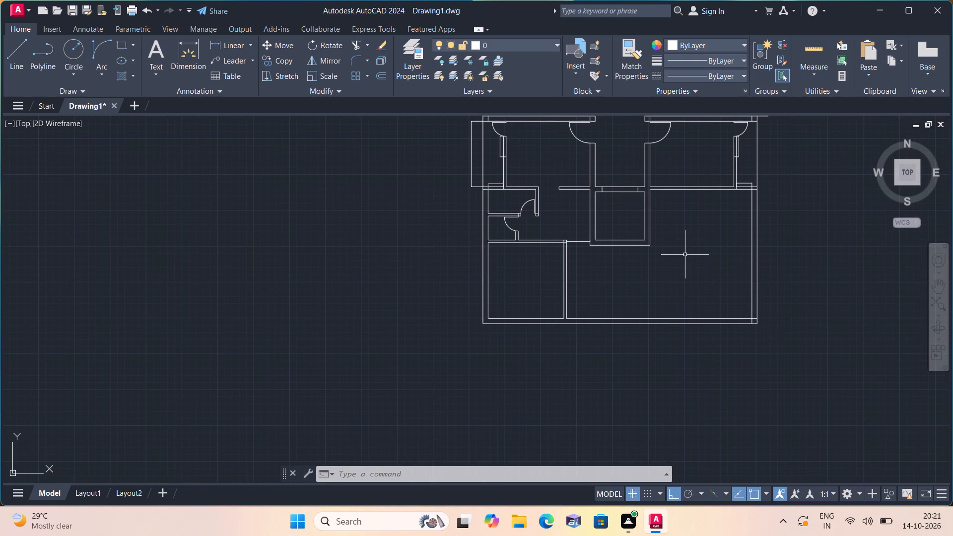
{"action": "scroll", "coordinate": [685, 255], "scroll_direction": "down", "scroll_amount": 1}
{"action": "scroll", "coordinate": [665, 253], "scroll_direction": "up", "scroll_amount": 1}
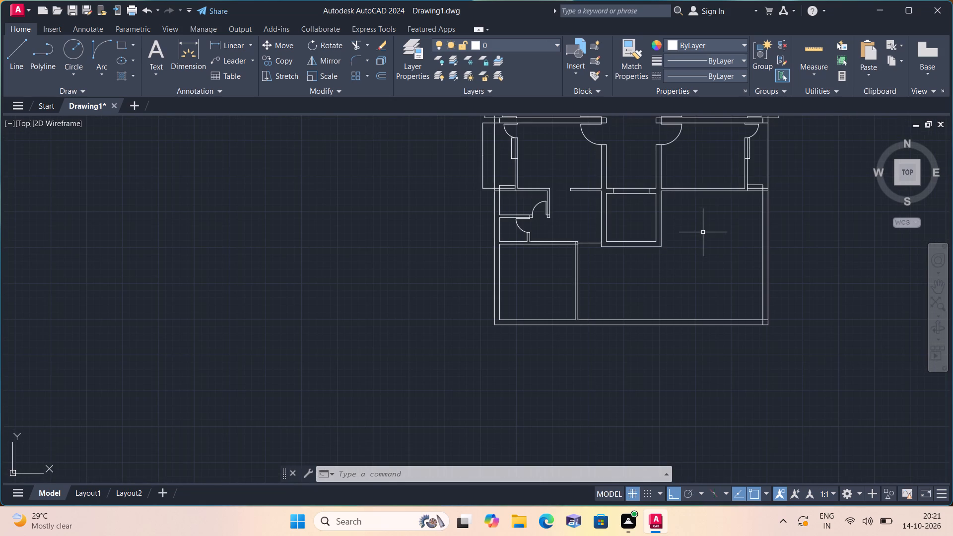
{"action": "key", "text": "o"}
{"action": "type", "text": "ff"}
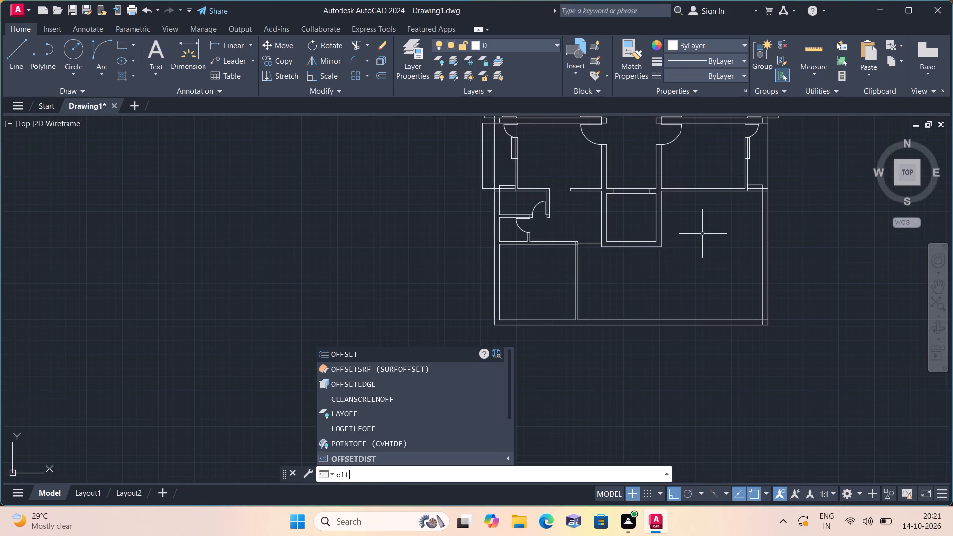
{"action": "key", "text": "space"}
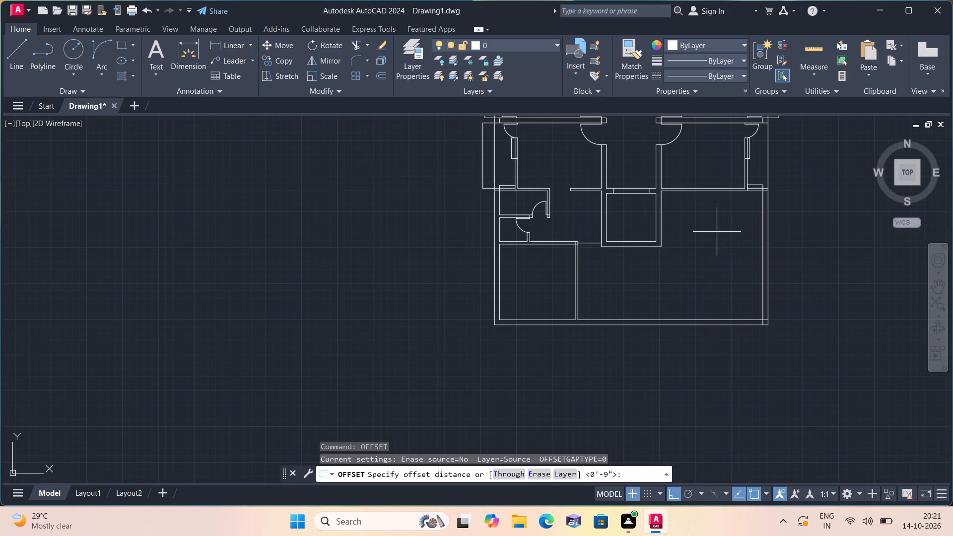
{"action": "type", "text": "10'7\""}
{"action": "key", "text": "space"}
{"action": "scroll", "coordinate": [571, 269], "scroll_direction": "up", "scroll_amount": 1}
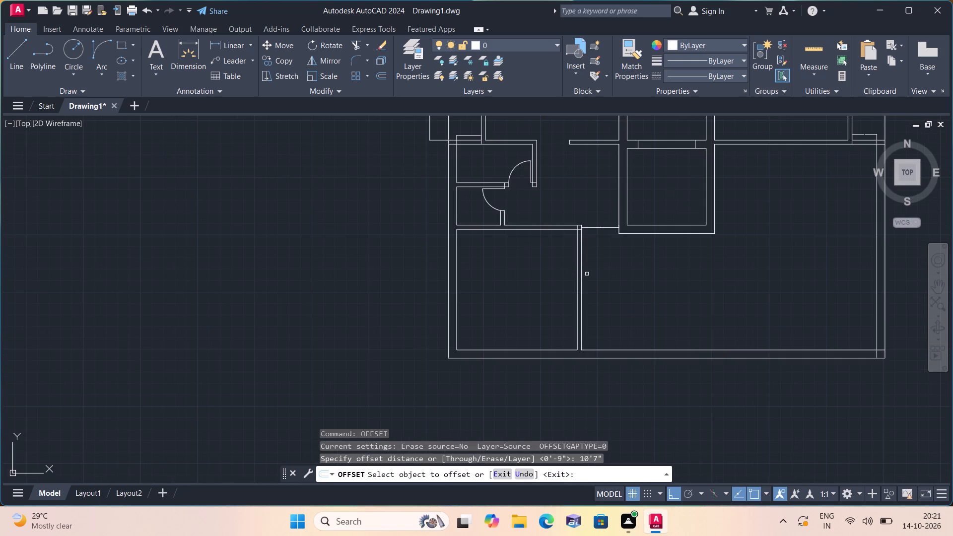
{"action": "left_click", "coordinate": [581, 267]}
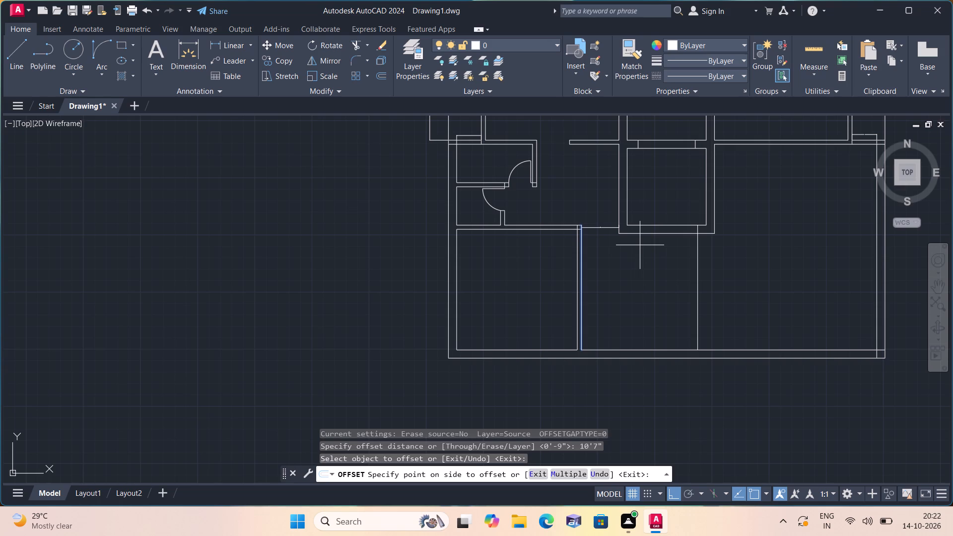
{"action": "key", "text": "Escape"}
Offset the south-west room's outer east wall line 7'7" to the east, below the central bay.
{"action": "key", "text": "space"}
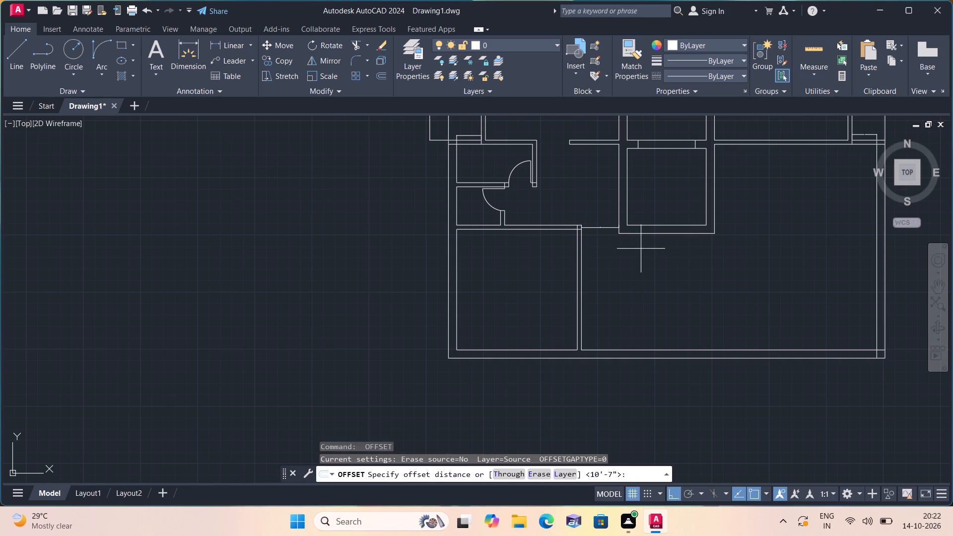
{"action": "type", "text": "7'7\""}
{"action": "key", "text": "space"}
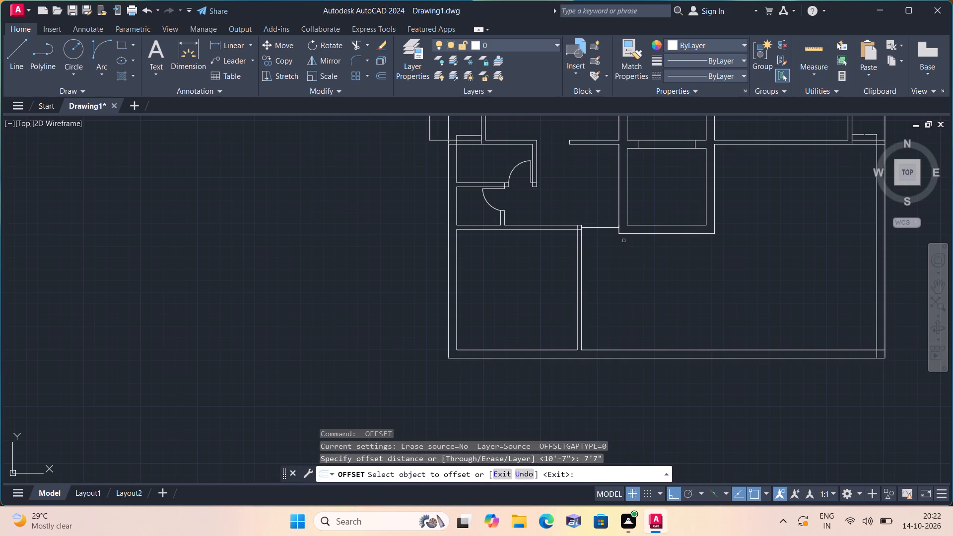
{"action": "left_click", "coordinate": [583, 249]}
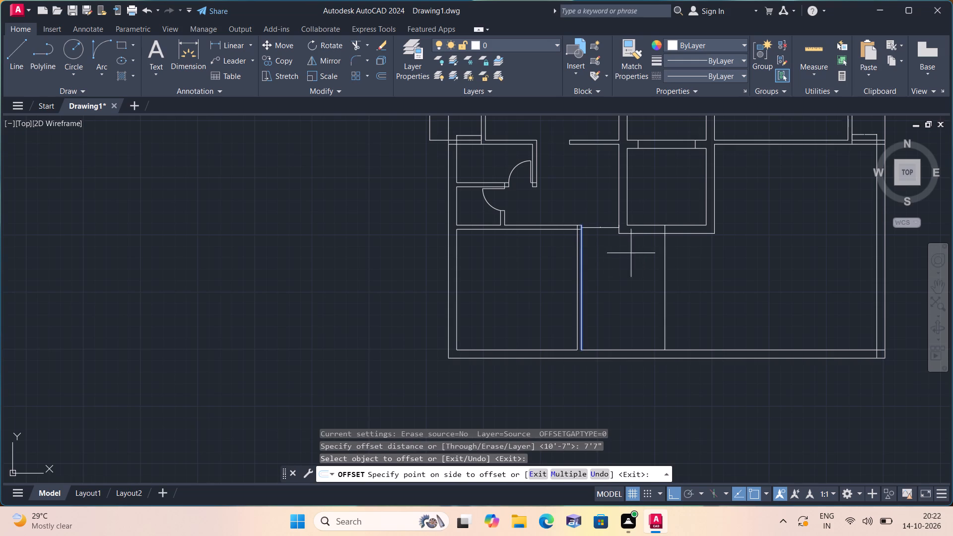
{"action": "left_click", "coordinate": [644, 253]}
{"action": "key", "text": "space"}
Offset the new vertical line 4.5" to the east to form a double-line partition wall.
{"action": "key", "text": "space"}
{"action": "type", "text": "4.5\""}
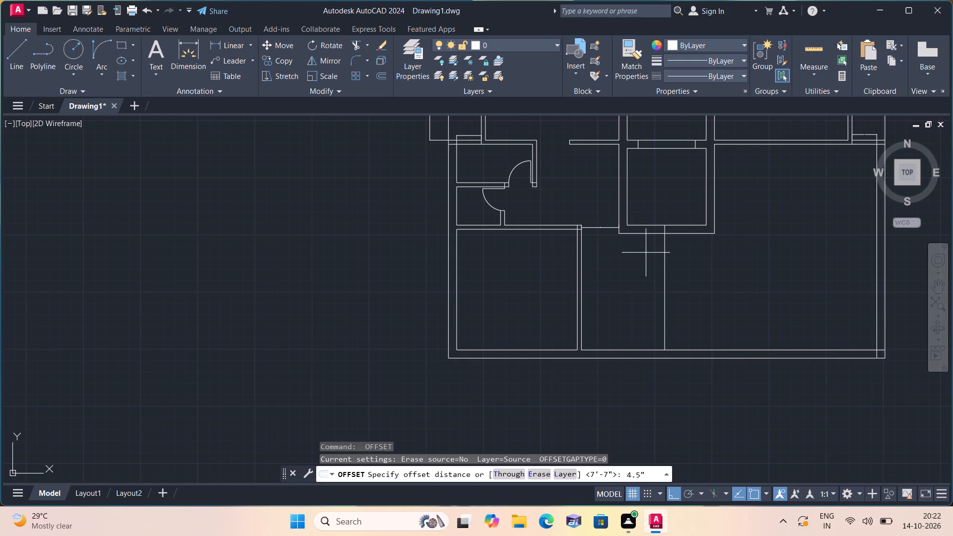
{"action": "key", "text": "space"}
{"action": "left_click", "coordinate": [663, 251]}
{"action": "left_click", "coordinate": [695, 251]}
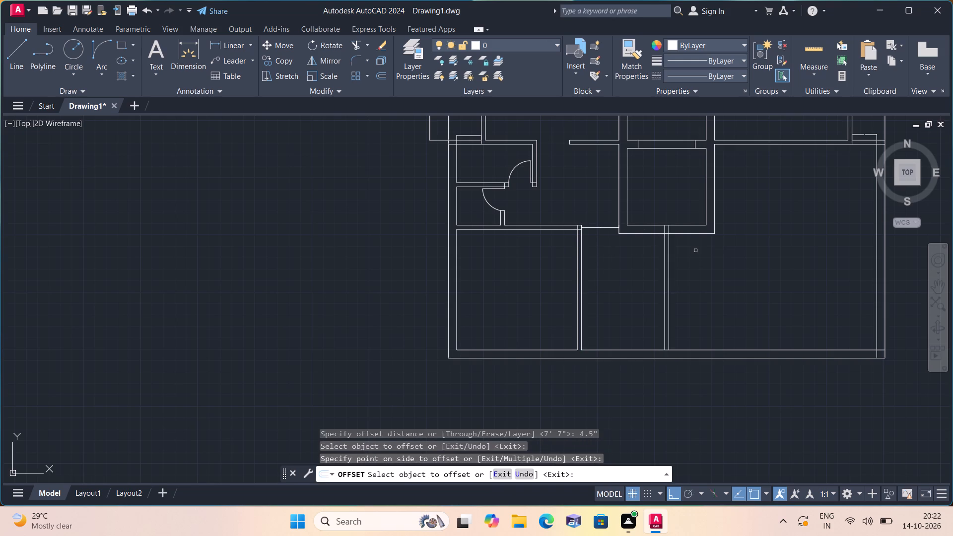
{"action": "middle_click_drag", "start_coordinate": [693, 257], "coordinate": [668, 242]}
{"action": "key", "text": "space"}
Offset the new partition's east line 7'7" to the east to lay out the next room's width.
{"action": "key", "text": "space"}
{"action": "type", "text": "7'7."}
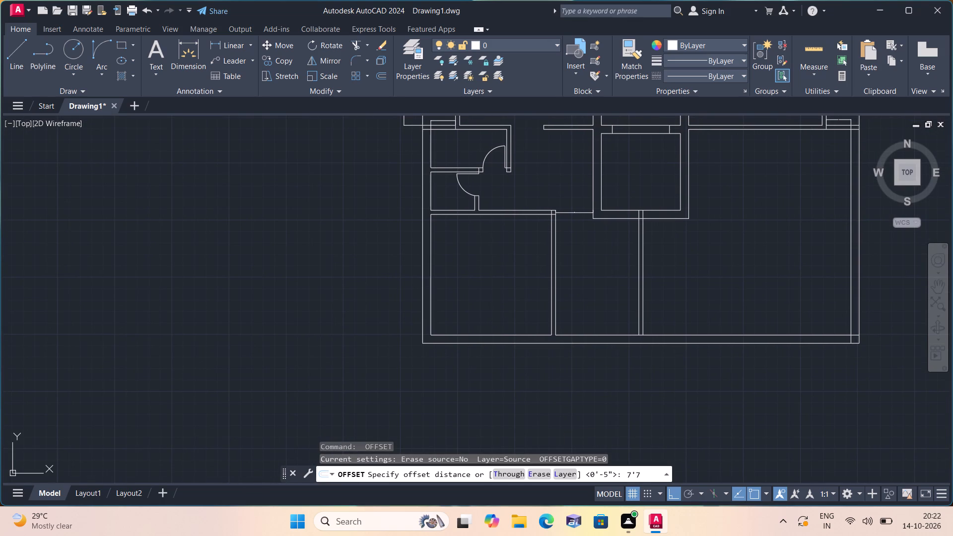
{"action": "key", "text": "BackSpace"}
{"action": "key", "text": "shift+quotedbl"}
{"action": "key", "text": "space"}
{"action": "scroll", "coordinate": [647, 243], "scroll_direction": "up", "scroll_amount": 1}
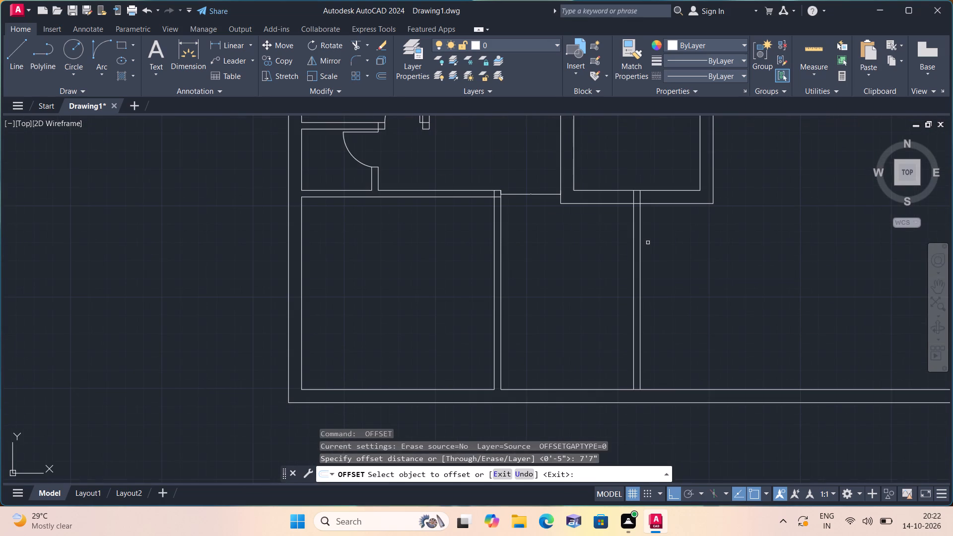
{"action": "left_click", "coordinate": [641, 234]}
{"action": "left_click", "coordinate": [681, 242]}
{"action": "middle_click_drag", "start_coordinate": [681, 242], "coordinate": [648, 217]}
{"action": "scroll", "coordinate": [681, 242], "scroll_direction": "down", "scroll_amount": 1}
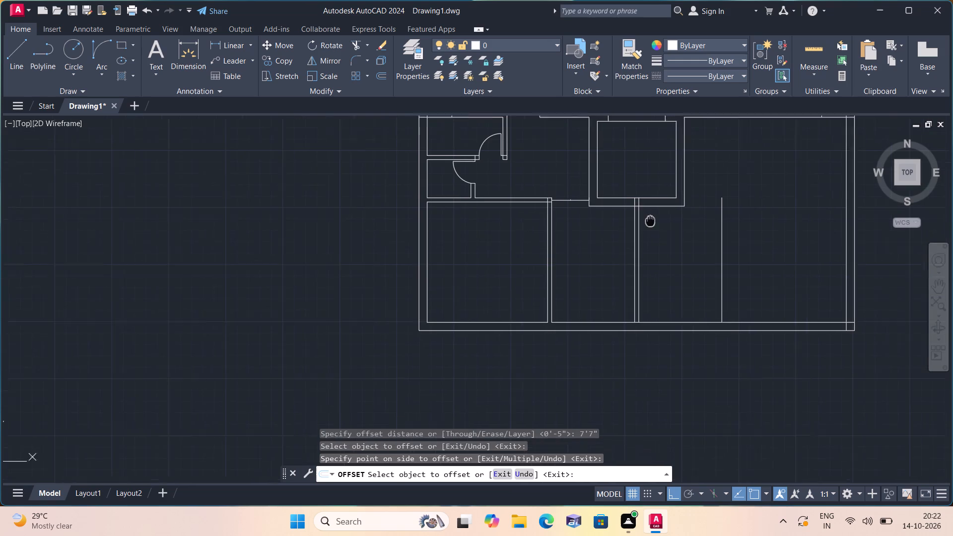
{"action": "key", "text": "space"}
Offset the newest vertical line 4.5" to the east to form the second partition wall.
{"action": "key", "text": "space"}
{"action": "type", "text": "4.5\""}
{"action": "key", "text": "space"}
{"action": "scroll", "coordinate": [676, 232], "scroll_direction": "down", "scroll_amount": 1}
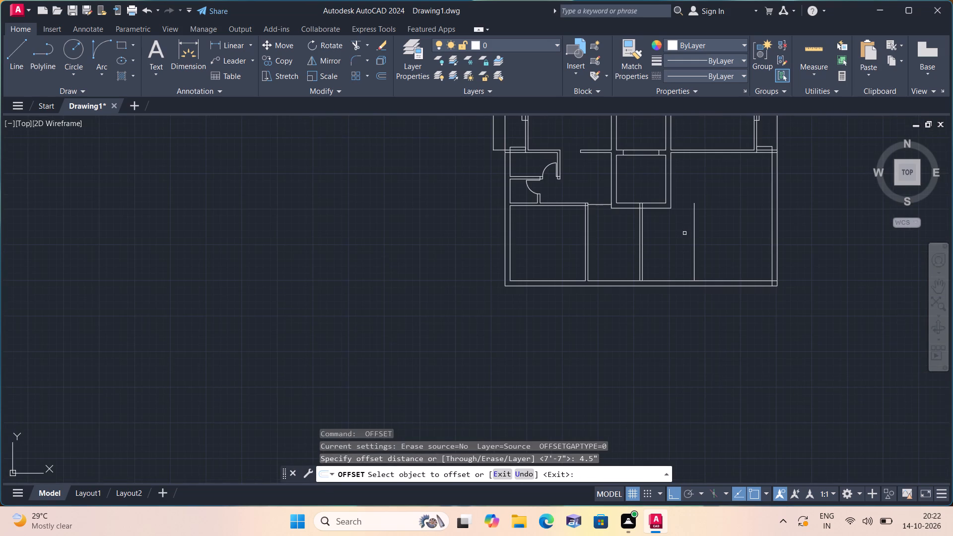
{"action": "left_click", "coordinate": [692, 241]}
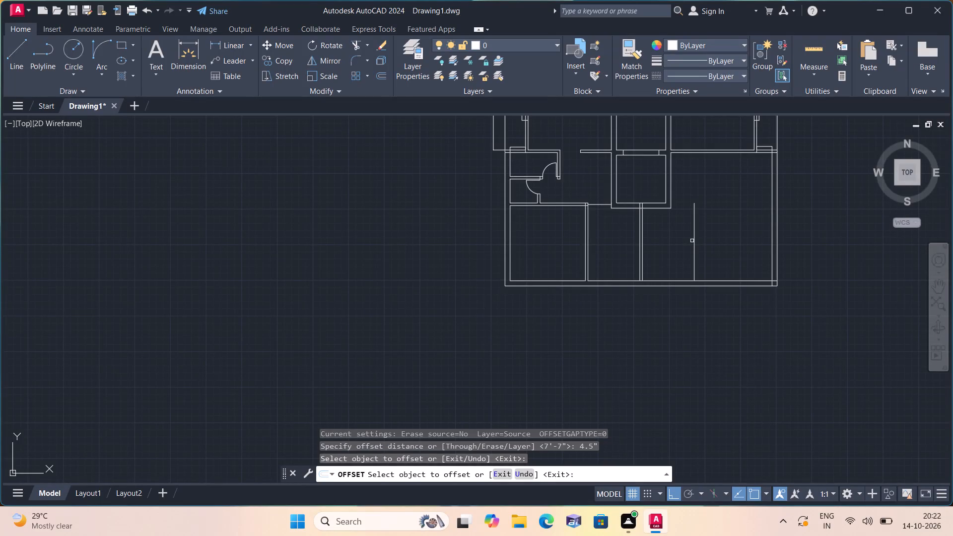
{"action": "left_click", "coordinate": [694, 244]}
{"action": "left_click", "coordinate": [713, 241]}
{"action": "key", "text": "space"}
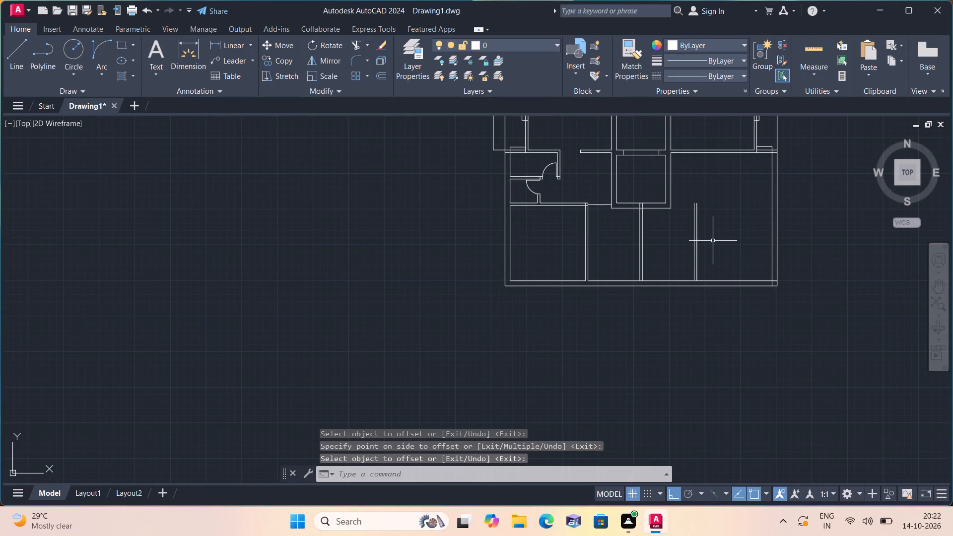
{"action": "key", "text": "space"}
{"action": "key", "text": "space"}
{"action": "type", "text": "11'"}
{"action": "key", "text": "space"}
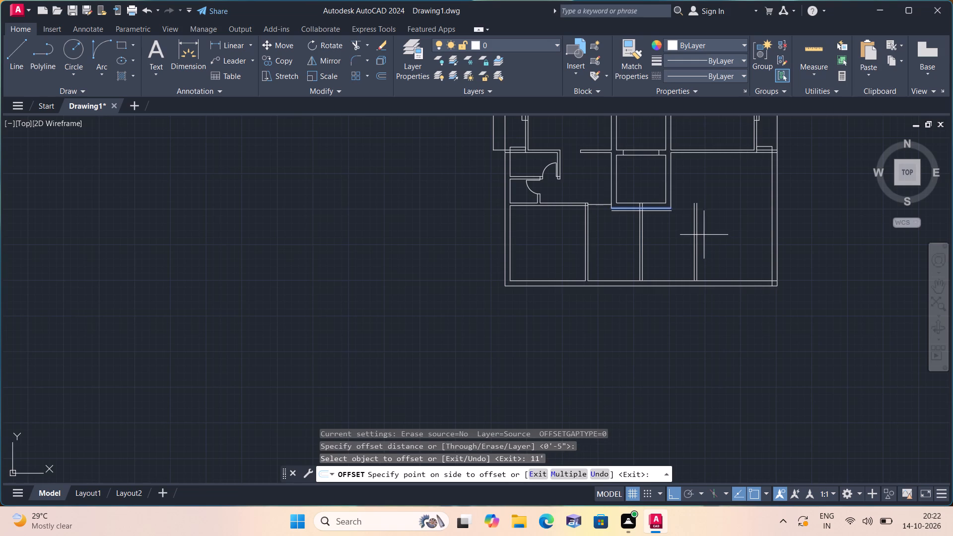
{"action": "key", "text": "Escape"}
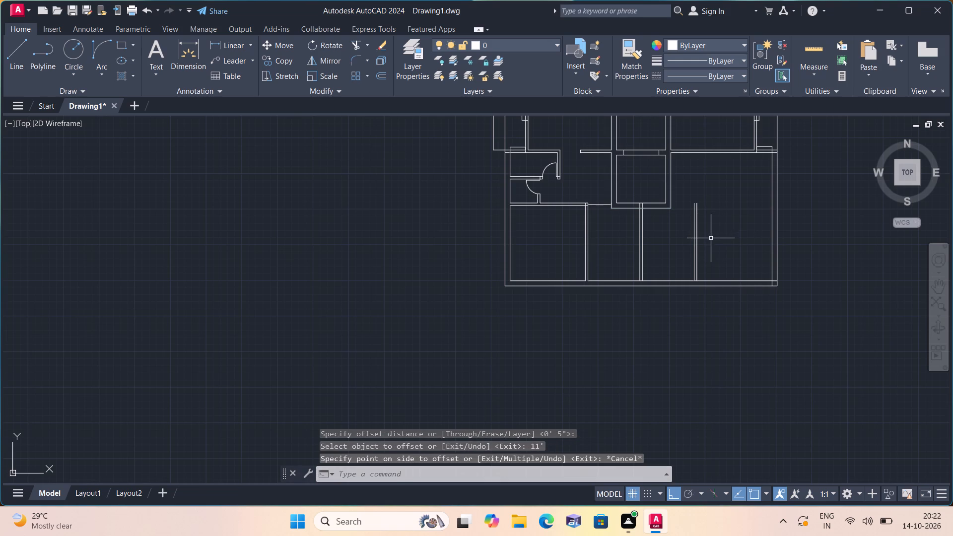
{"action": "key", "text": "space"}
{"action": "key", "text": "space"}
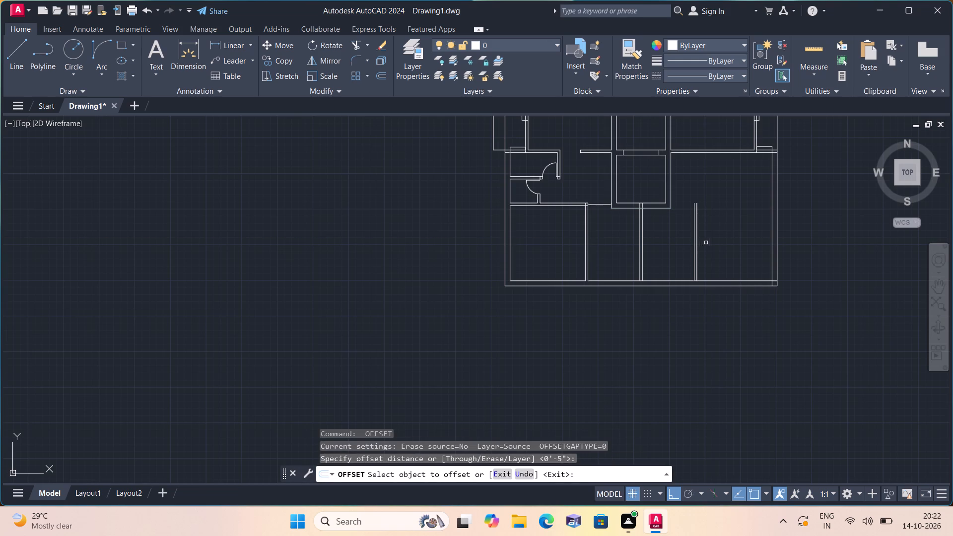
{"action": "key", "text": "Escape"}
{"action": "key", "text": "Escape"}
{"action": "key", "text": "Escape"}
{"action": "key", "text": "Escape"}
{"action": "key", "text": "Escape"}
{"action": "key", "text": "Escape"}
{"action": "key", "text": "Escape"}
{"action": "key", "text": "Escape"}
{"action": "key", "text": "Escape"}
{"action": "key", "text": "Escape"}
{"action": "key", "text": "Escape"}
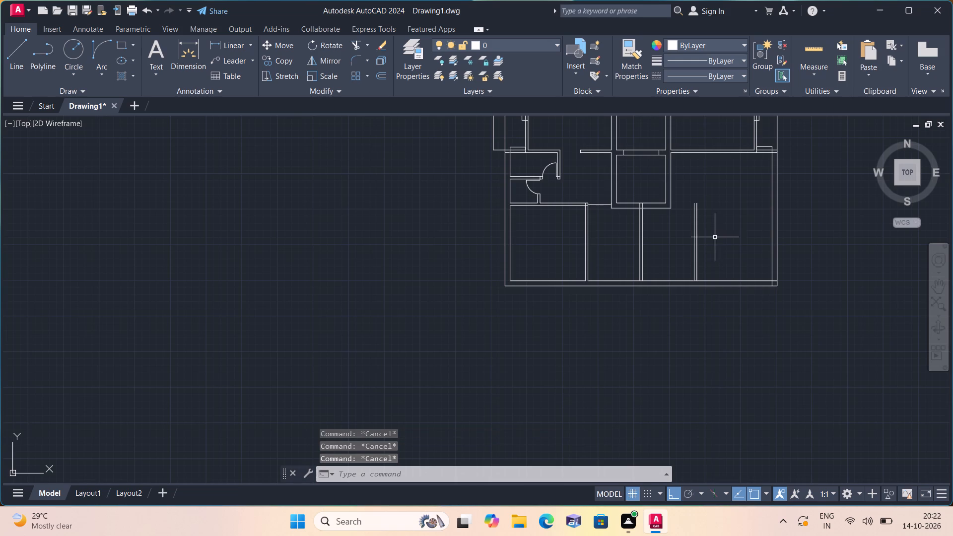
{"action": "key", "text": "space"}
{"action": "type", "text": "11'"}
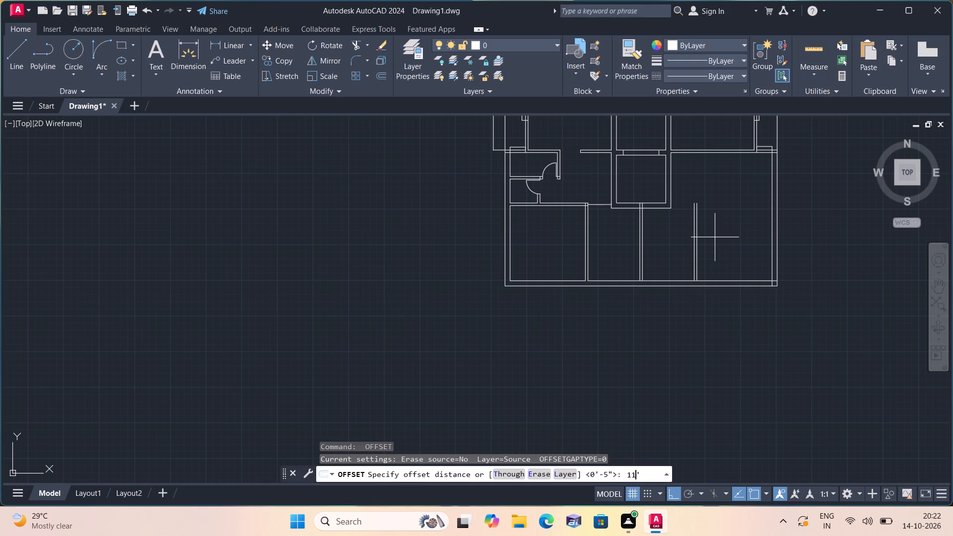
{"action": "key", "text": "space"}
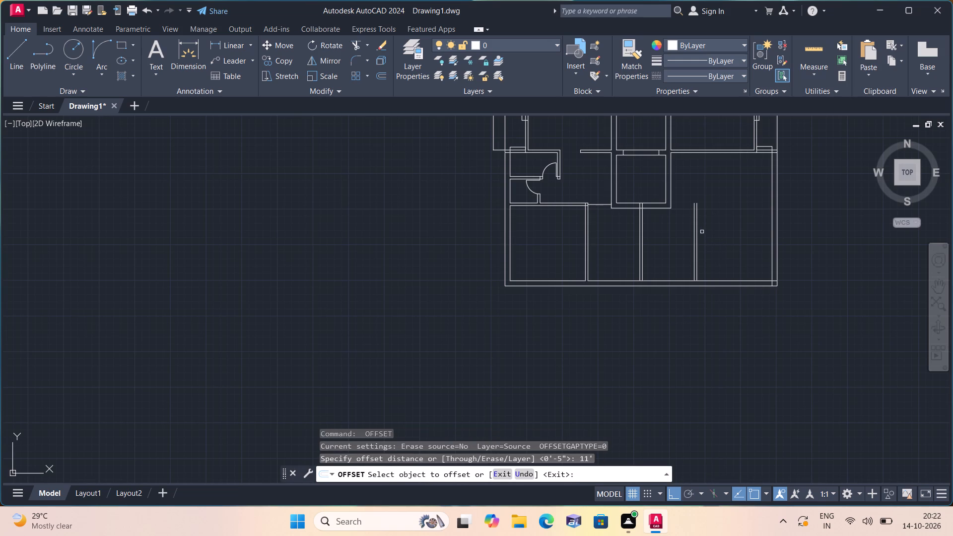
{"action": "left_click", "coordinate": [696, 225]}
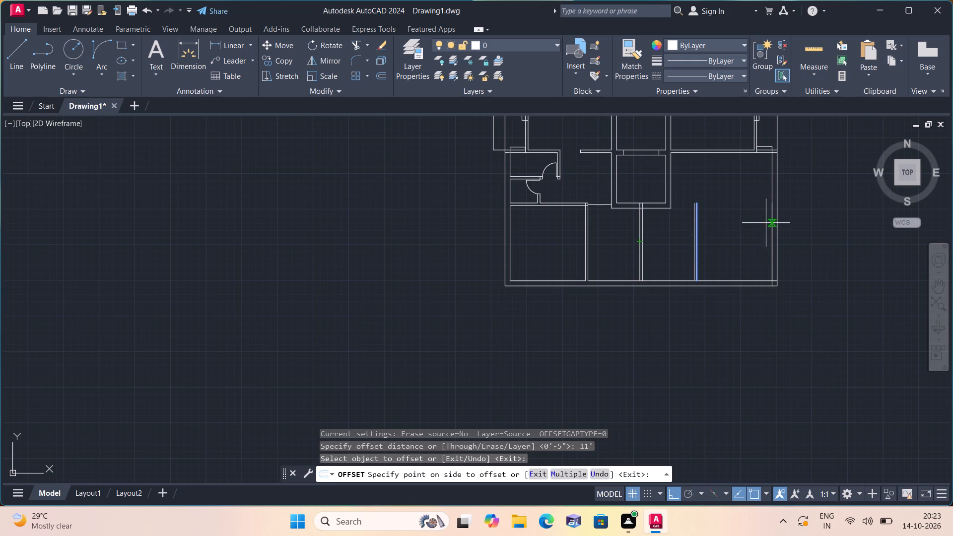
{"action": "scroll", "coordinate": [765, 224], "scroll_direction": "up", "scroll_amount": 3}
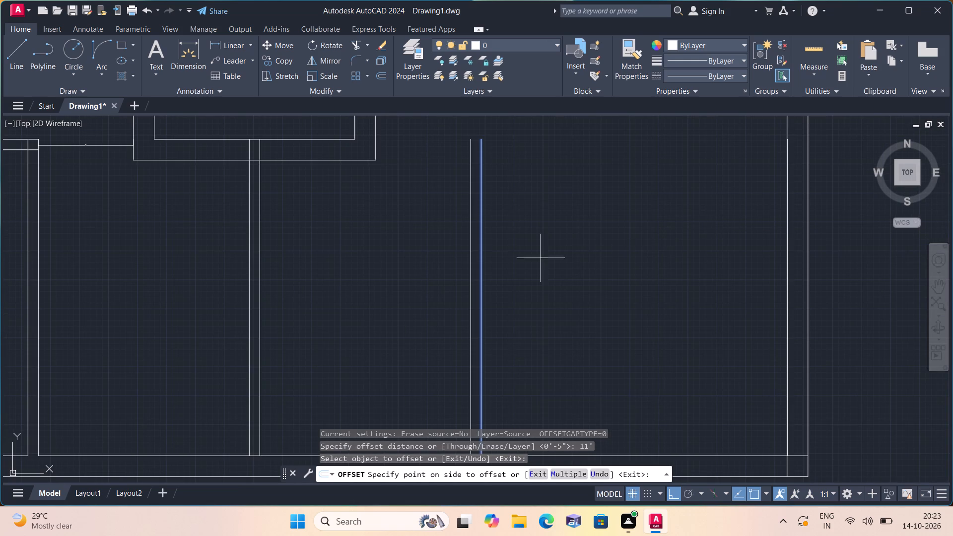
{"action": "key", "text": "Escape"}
Trim the first partition's two lines where they run through the central bay's double south wall.
{"action": "scroll", "coordinate": [627, 257], "scroll_direction": "down", "scroll_amount": 2}
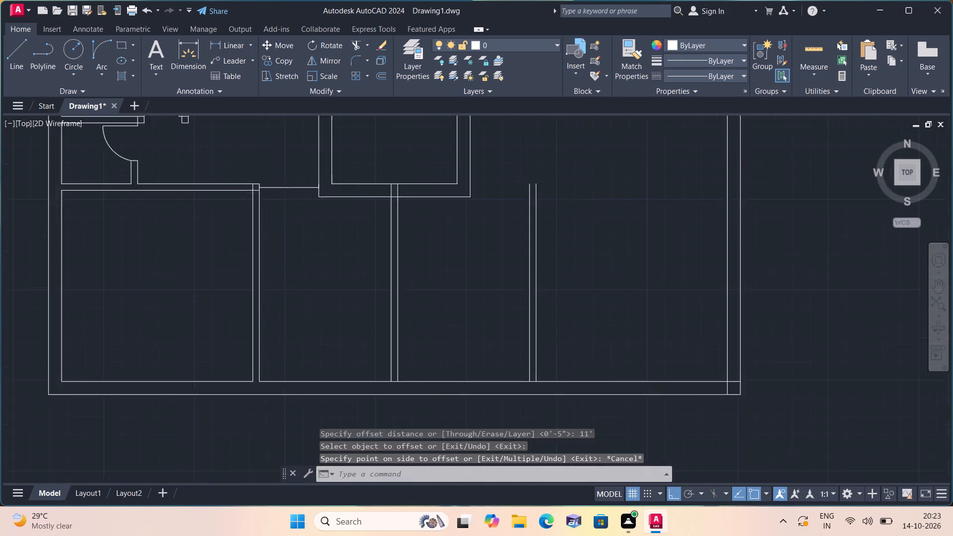
{"action": "scroll", "coordinate": [627, 257], "scroll_direction": "down", "scroll_amount": 1}
{"action": "scroll", "coordinate": [625, 257], "scroll_direction": "up", "scroll_amount": 2}
{"action": "scroll", "coordinate": [514, 232], "scroll_direction": "down", "scroll_amount": 1}
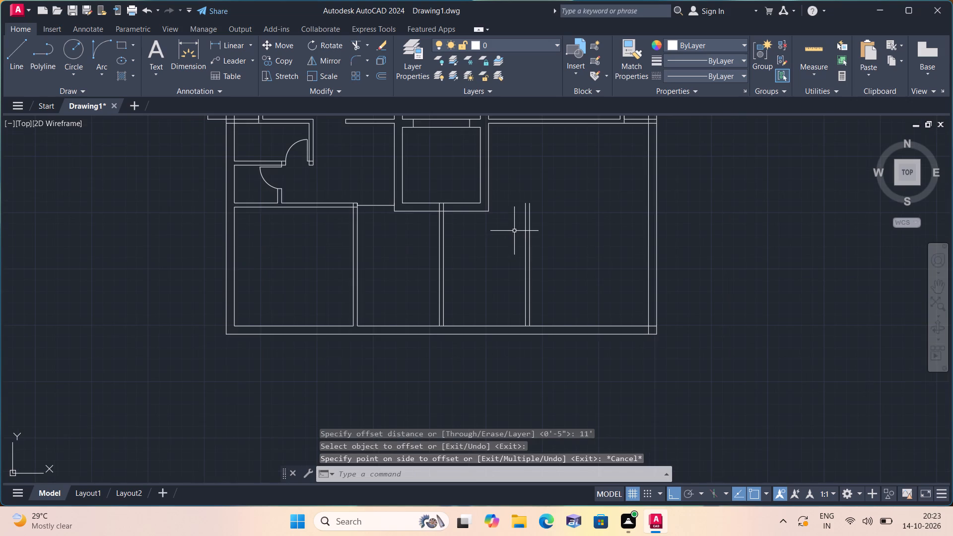
{"action": "scroll", "coordinate": [515, 249], "scroll_direction": "down", "scroll_amount": 1}
{"action": "type", "text": "trim"}
{"action": "key", "text": "space"}
{"action": "scroll", "coordinate": [450, 253], "scroll_direction": "up", "scroll_amount": 1}
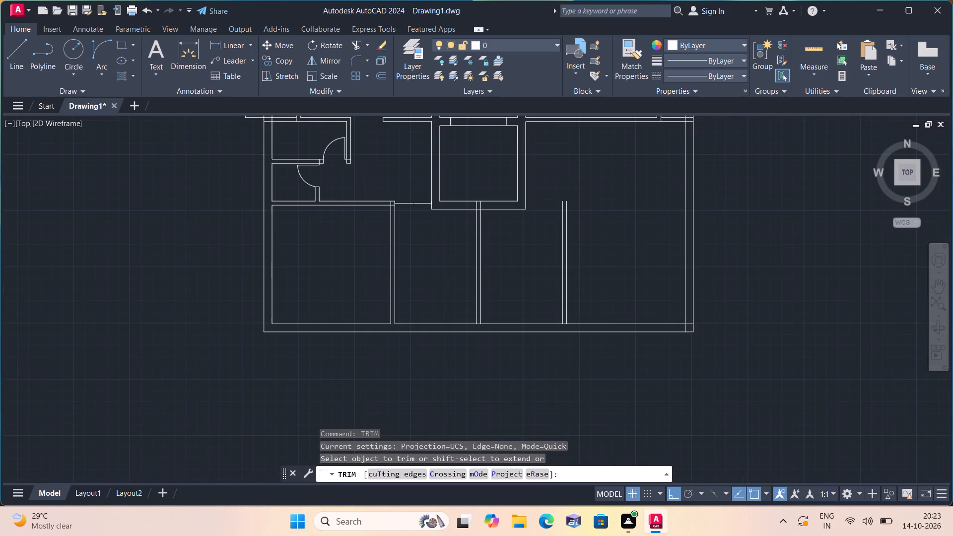
{"action": "scroll", "coordinate": [480, 219], "scroll_direction": "up", "scroll_amount": 1}
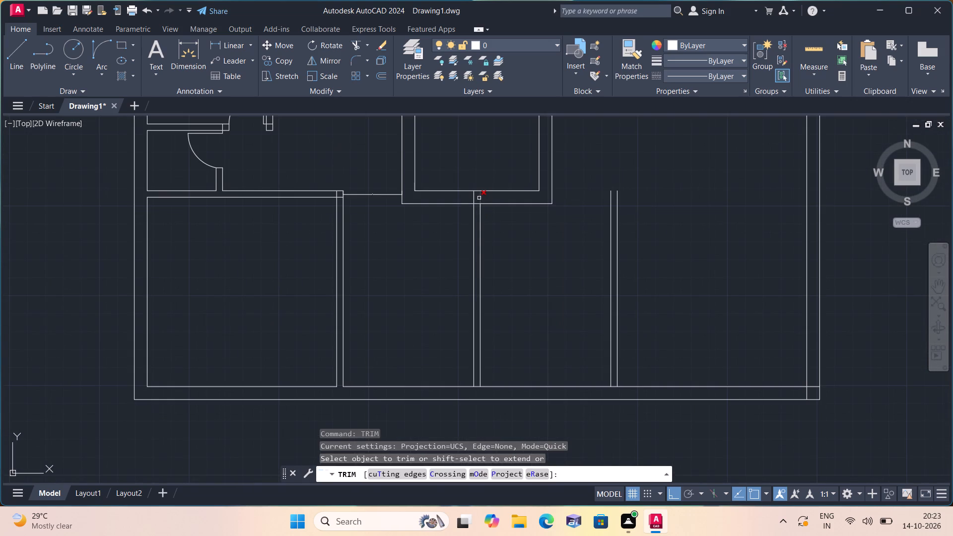
{"action": "left_click", "coordinate": [479, 198]}
{"action": "left_click", "coordinate": [487, 198]}
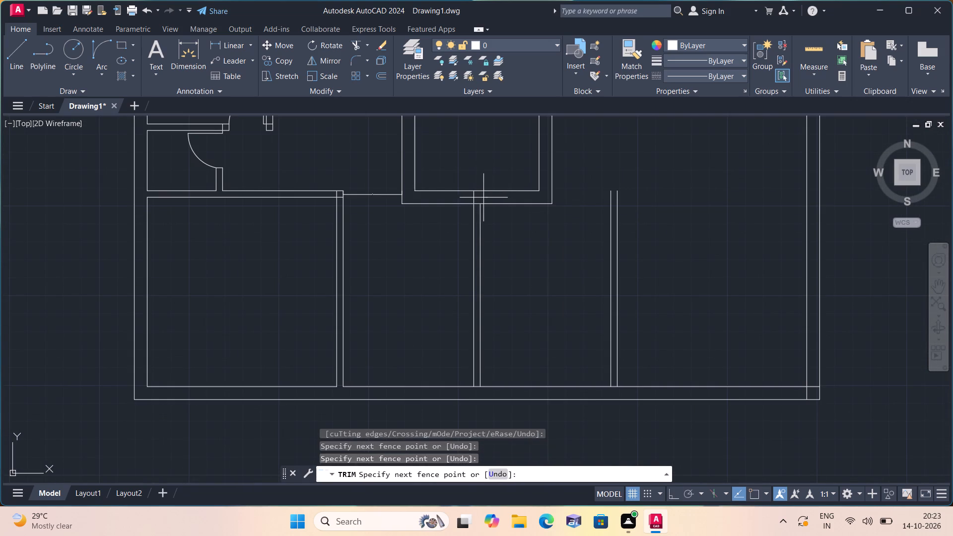
{"action": "left_click", "coordinate": [470, 196]}
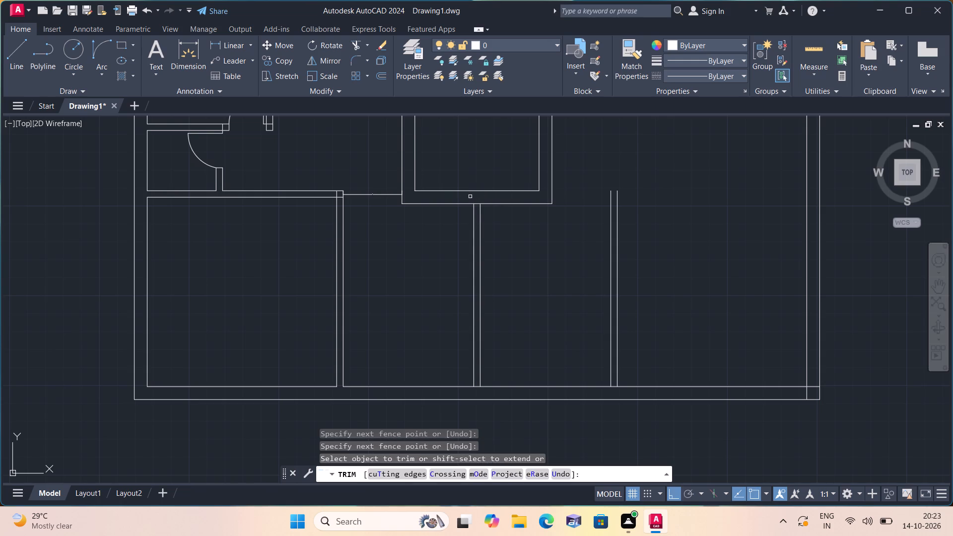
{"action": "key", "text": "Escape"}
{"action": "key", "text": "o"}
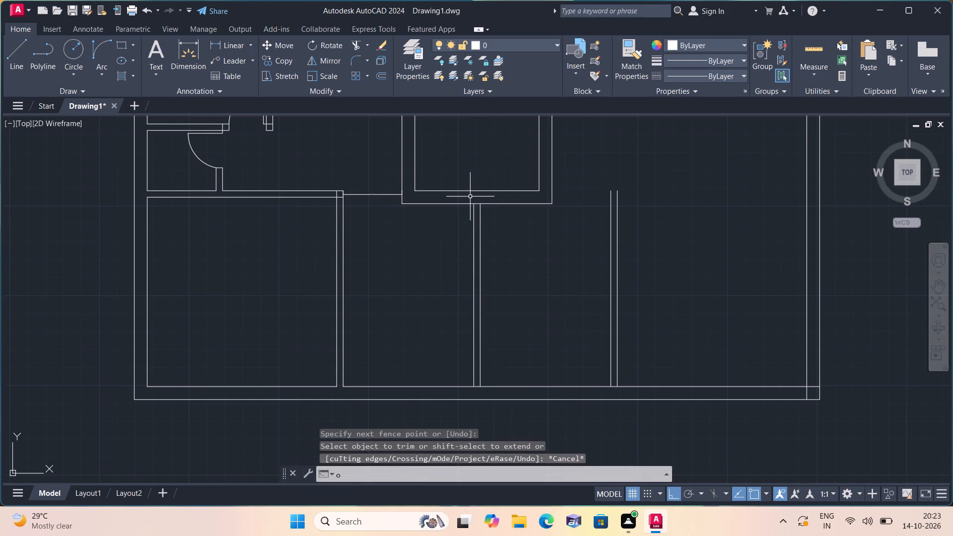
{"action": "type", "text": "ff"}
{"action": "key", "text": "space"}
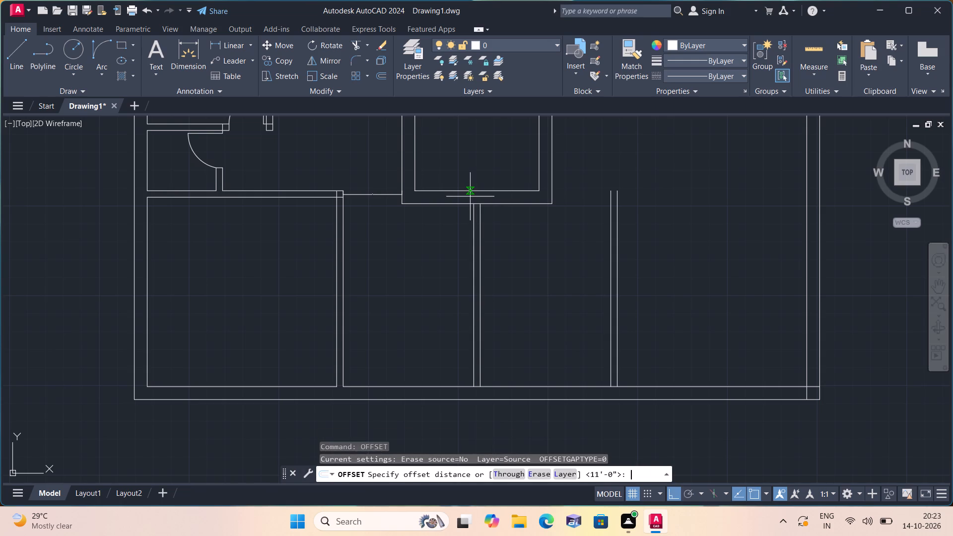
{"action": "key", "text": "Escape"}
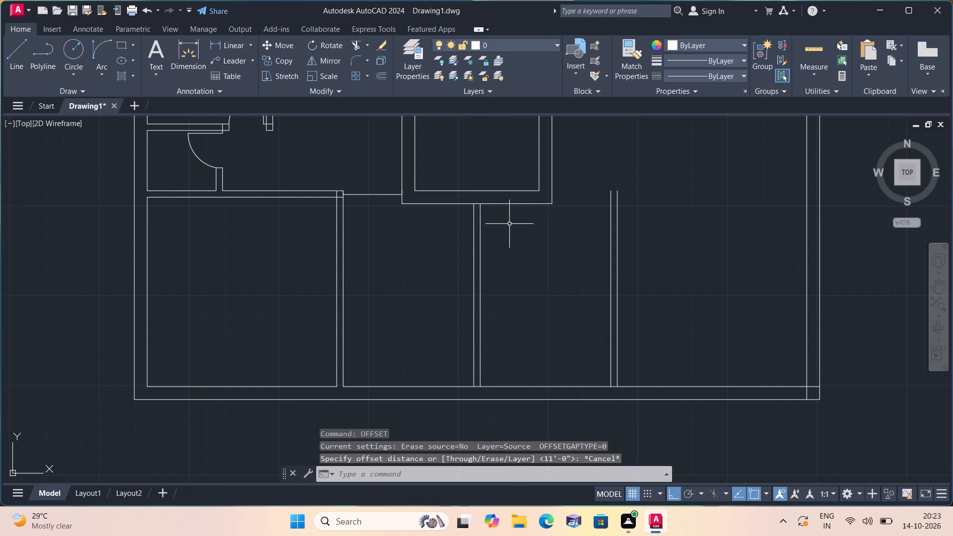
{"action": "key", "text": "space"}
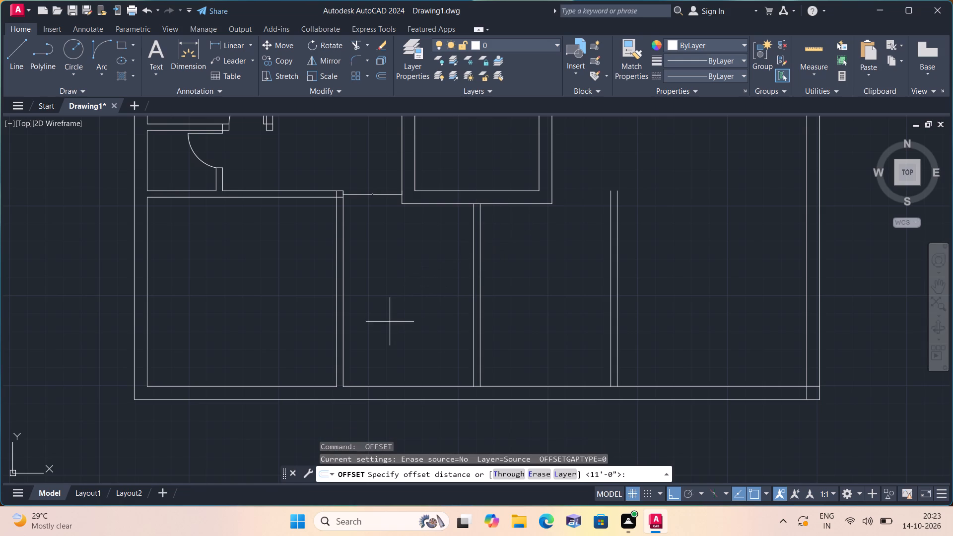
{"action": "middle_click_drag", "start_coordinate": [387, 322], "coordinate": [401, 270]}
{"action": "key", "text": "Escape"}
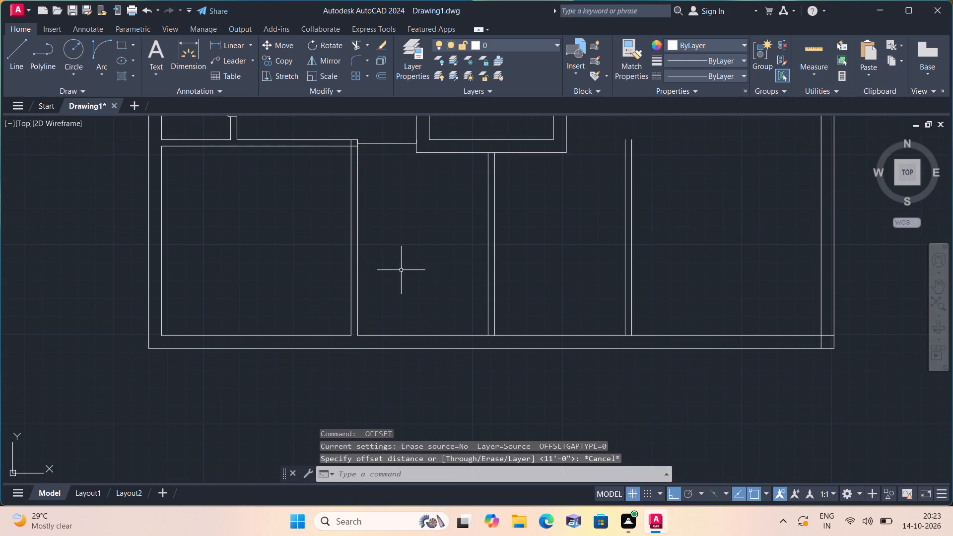
Trim the inner south wall line between the two faces of both new partitions.
{"action": "type", "text": "trim"}
{"action": "key", "text": "space"}
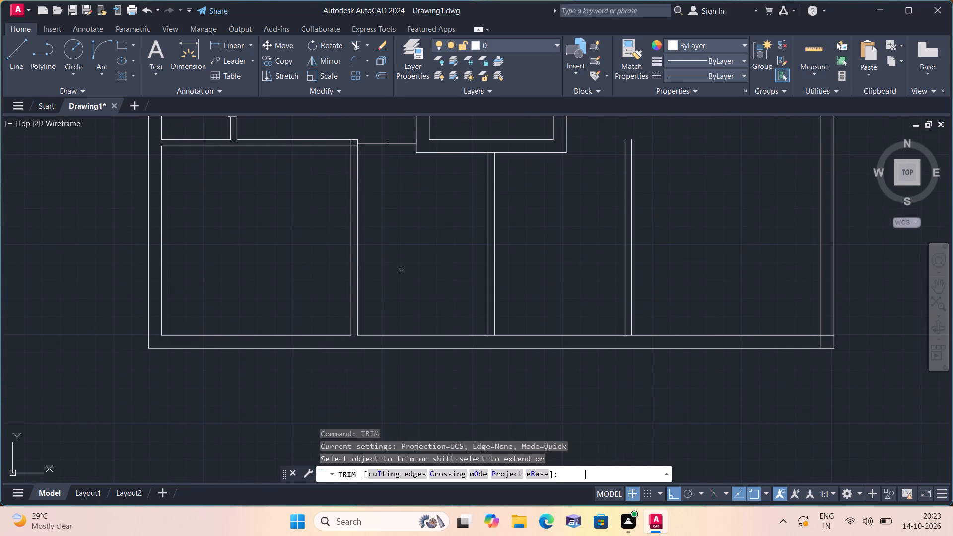
{"action": "scroll", "coordinate": [376, 339], "scroll_direction": "up", "scroll_amount": 1}
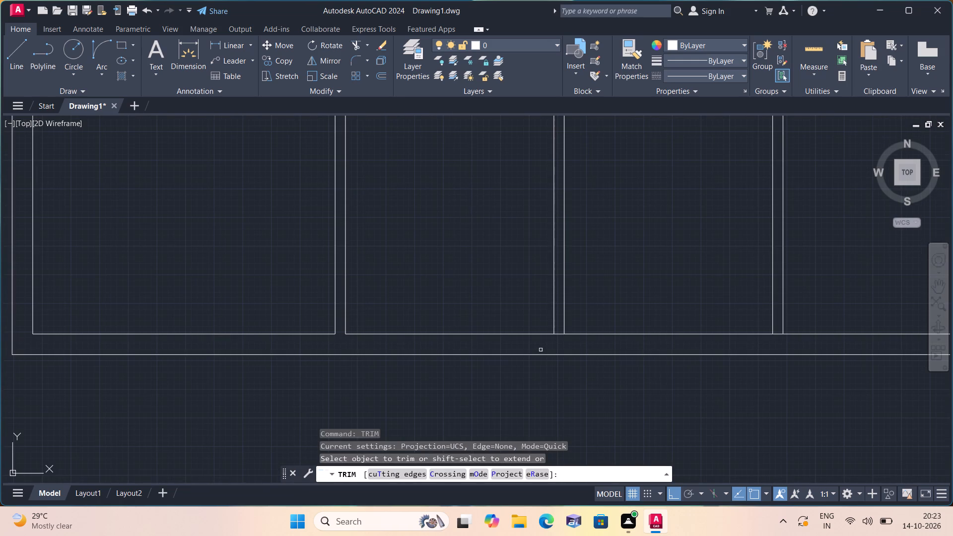
{"action": "left_click", "coordinate": [559, 335]}
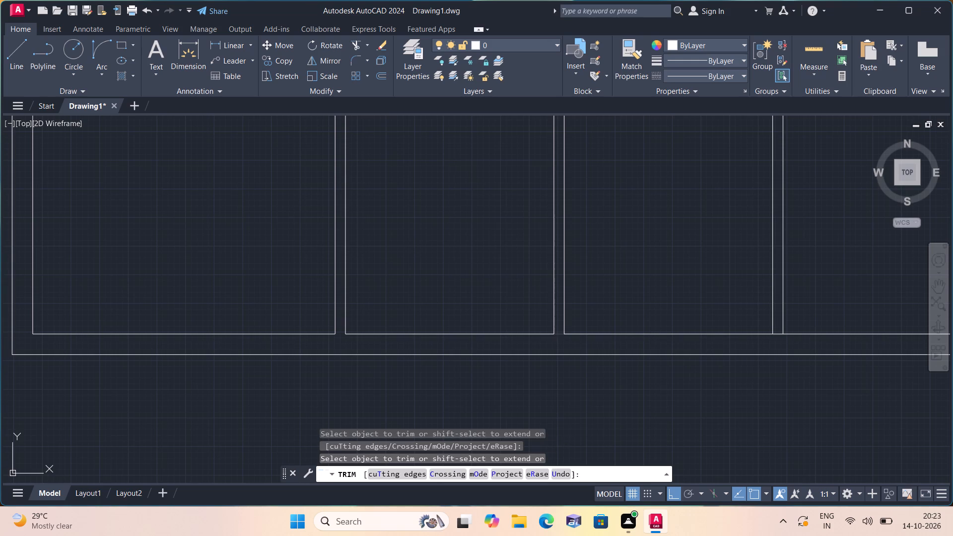
{"action": "left_click", "coordinate": [777, 335]}
Trim the inner wall lines that overrun into the outer wall at the building's southeast corner.
{"action": "scroll", "coordinate": [744, 318], "scroll_direction": "down", "scroll_amount": 3}
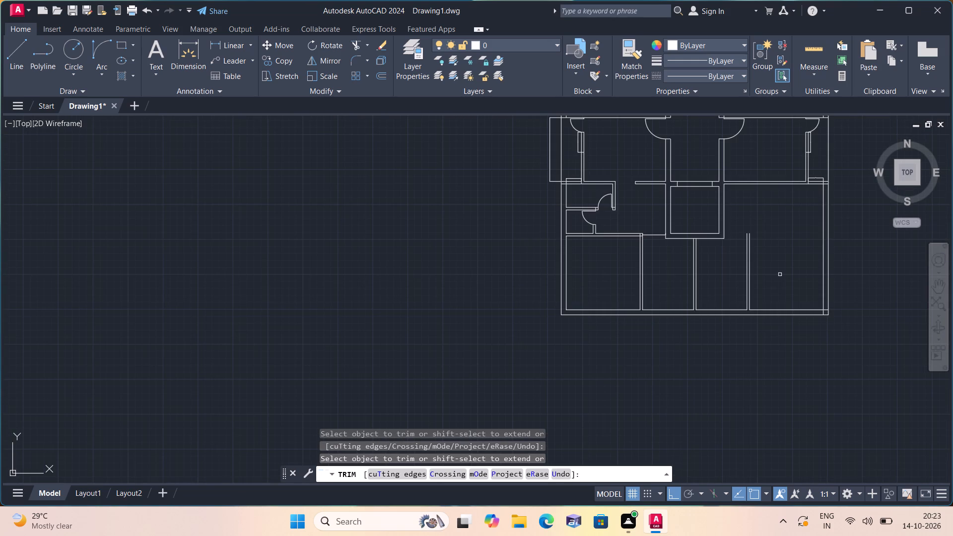
{"action": "middle_click_drag", "start_coordinate": [780, 274], "coordinate": [721, 270]}
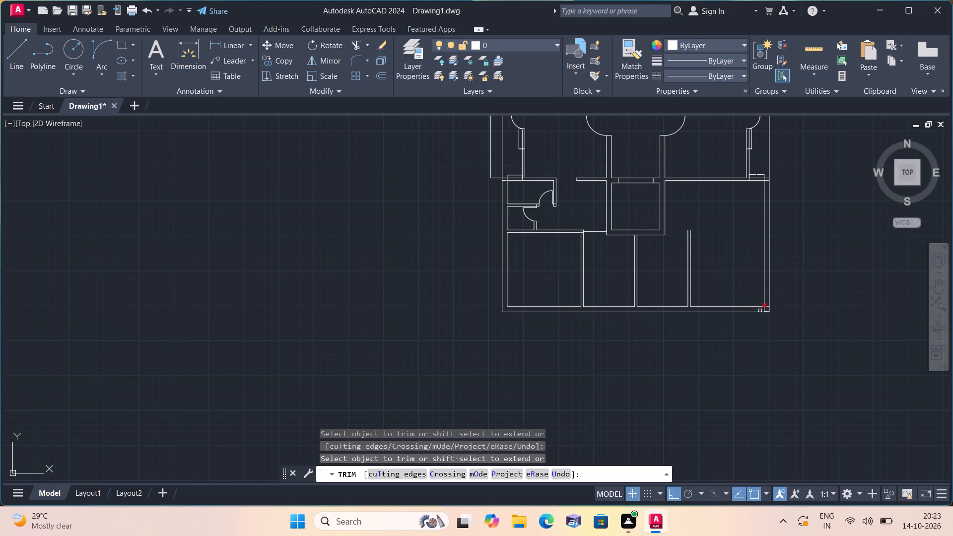
{"action": "scroll", "coordinate": [762, 311], "scroll_direction": "up", "scroll_amount": 1}
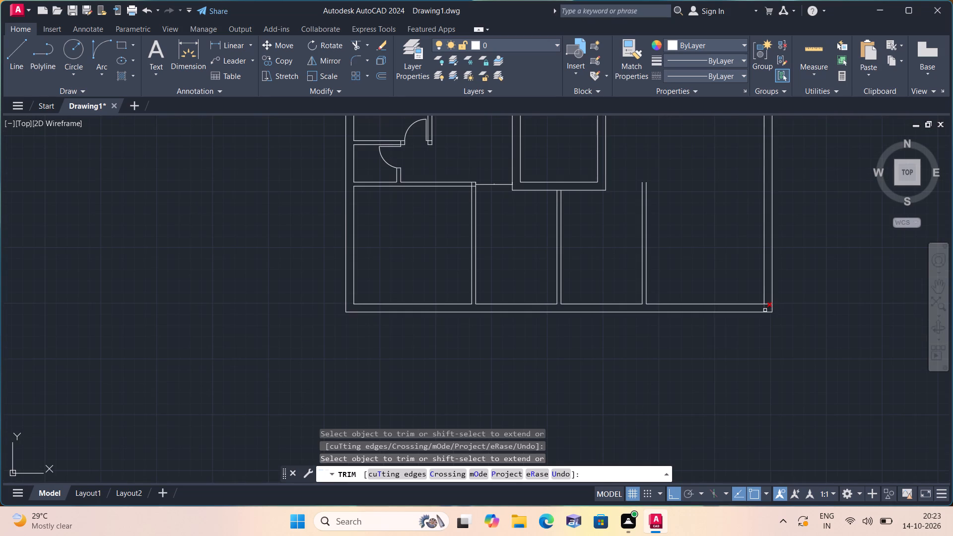
{"action": "left_click", "coordinate": [765, 310]}
{"action": "left_click", "coordinate": [767, 304]}
{"action": "scroll", "coordinate": [797, 239], "scroll_direction": "down", "scroll_amount": 1}
{"action": "scroll", "coordinate": [767, 283], "scroll_direction": "down", "scroll_amount": 1}
{"action": "key", "text": "Escape"}
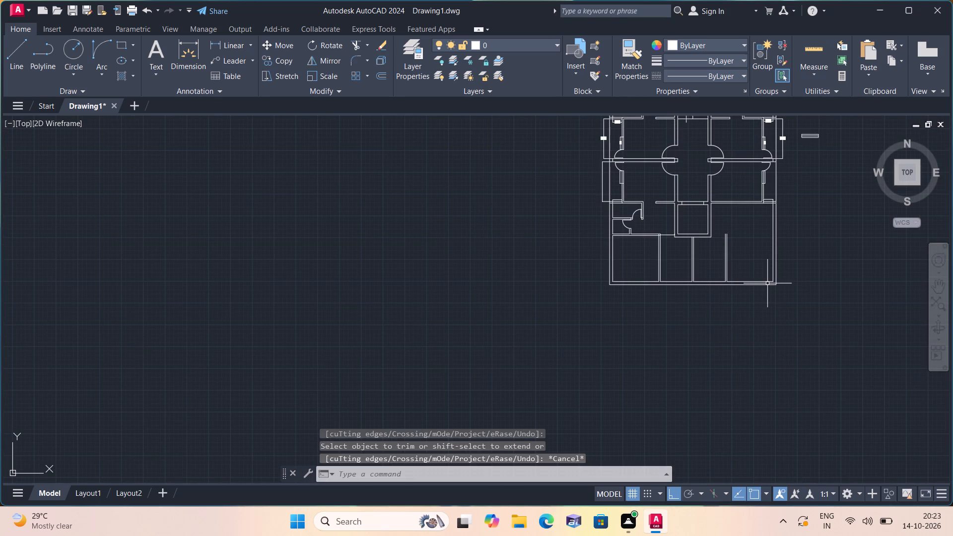
Offset the southeast room's inner south wall line 11' to the north to set the room's depth.
{"action": "middle_click_drag", "start_coordinate": [778, 256], "coordinate": [725, 299]}
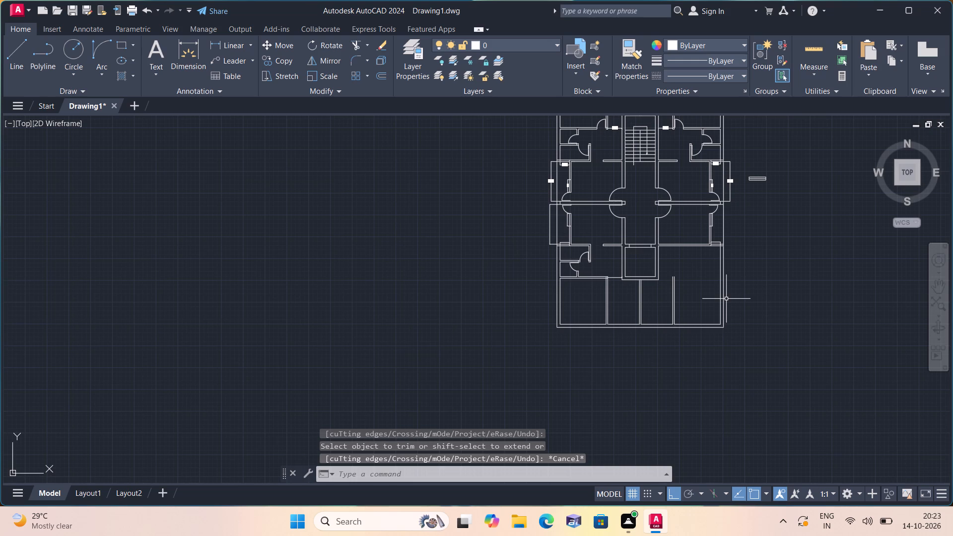
{"action": "scroll", "coordinate": [730, 289], "scroll_direction": "up", "scroll_amount": 2}
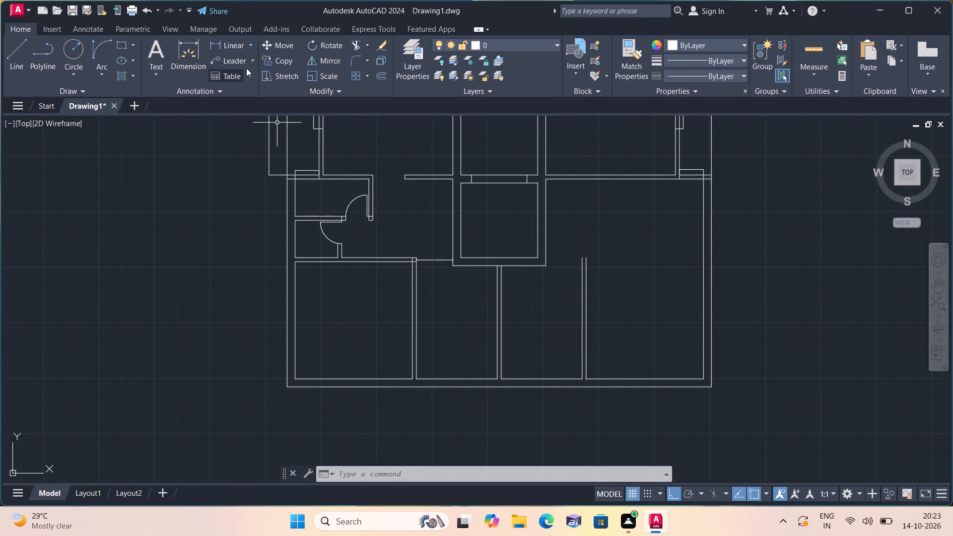
{"action": "type", "text": "off"}
{"action": "key", "text": "space"}
{"action": "type", "text": "11'"}
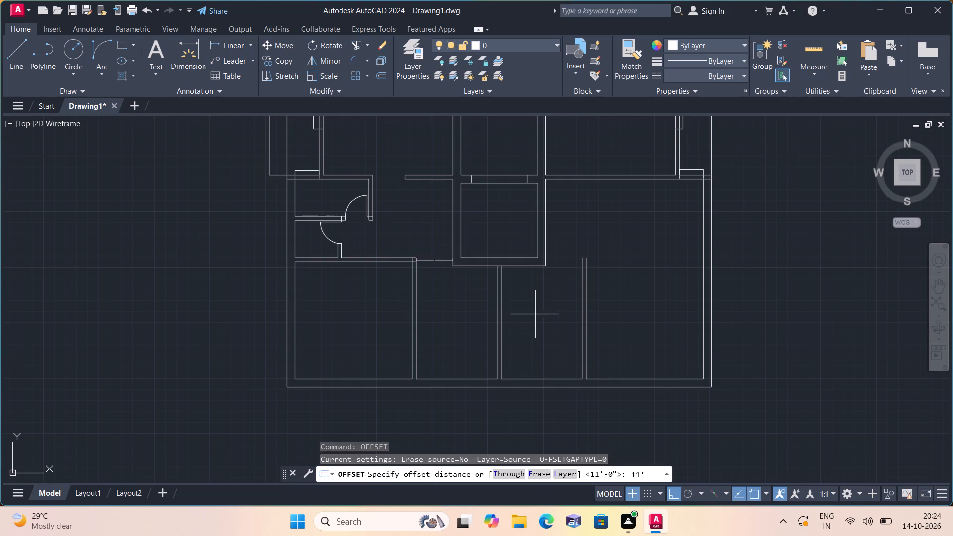
{"action": "key", "text": "space"}
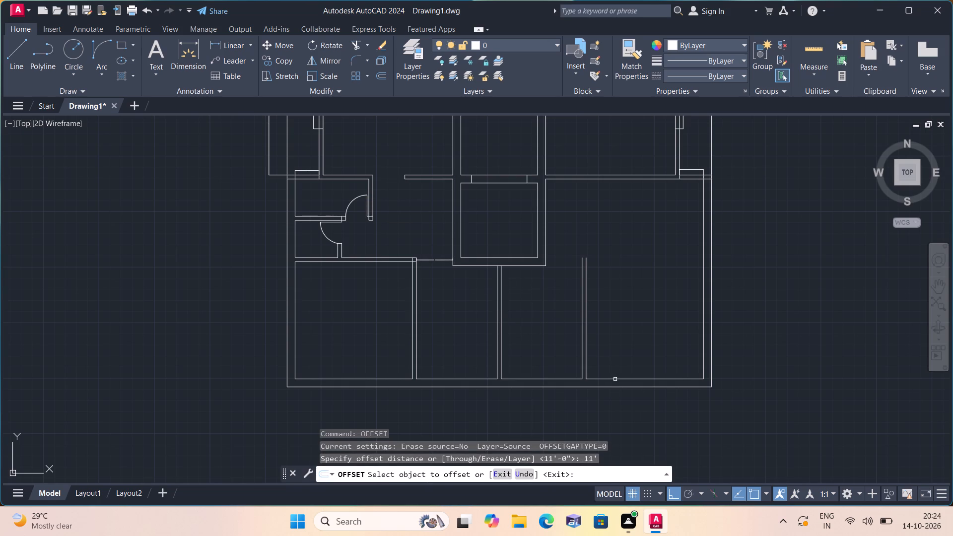
{"action": "left_click", "coordinate": [614, 379]}
{"action": "left_click", "coordinate": [612, 321]}
{"action": "key", "text": "space"}
Offset the southeast room's new north line 4.5" to the north to form a double-line wall.
{"action": "key", "text": "space"}
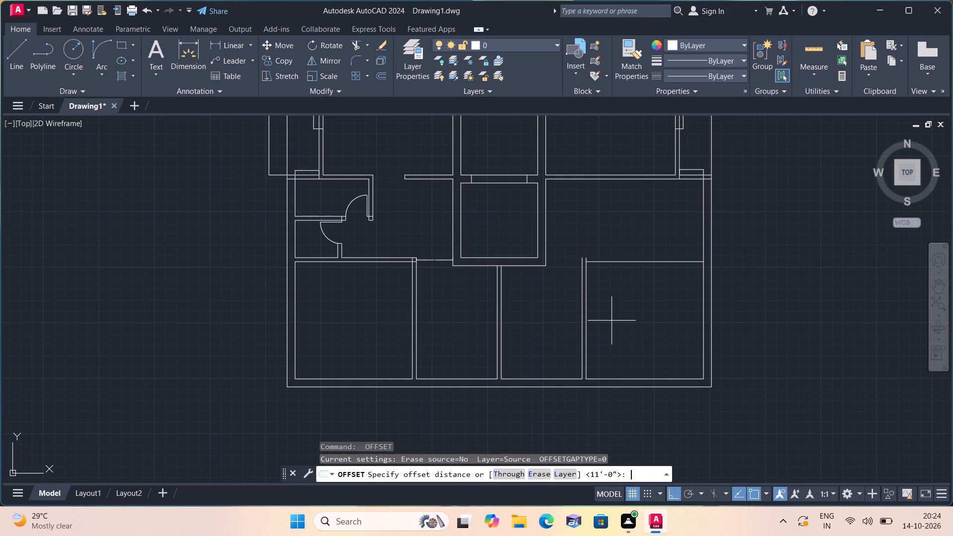
{"action": "type", "text": "4.5\""}
{"action": "key", "text": "space"}
{"action": "left_click", "coordinate": [616, 263]}
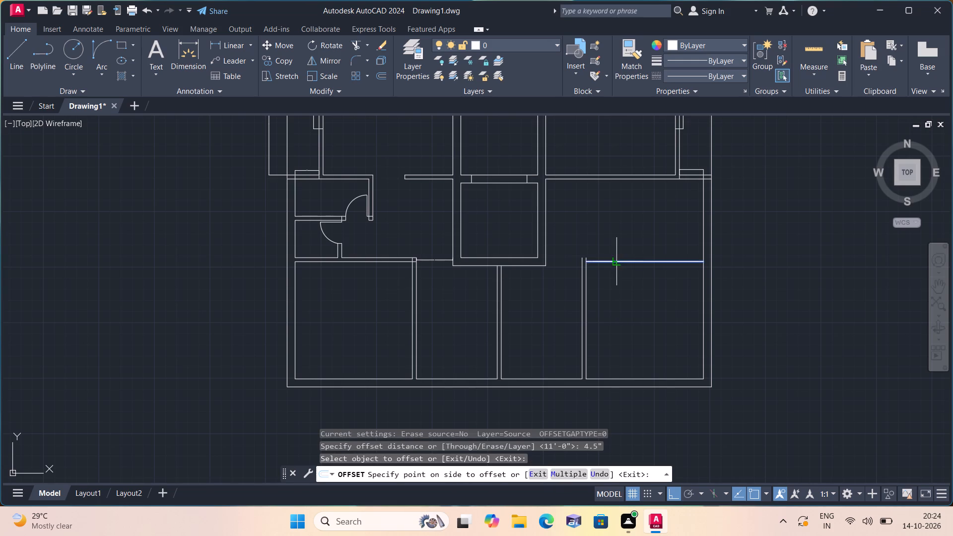
{"action": "left_click", "coordinate": [611, 238]}
{"action": "key", "text": "space"}
Draw a short line closing the north end of the second partition, level with the new wall's north face.
{"action": "scroll", "coordinate": [611, 238], "scroll_direction": "up", "scroll_amount": 1}
{"action": "key", "text": "l"}
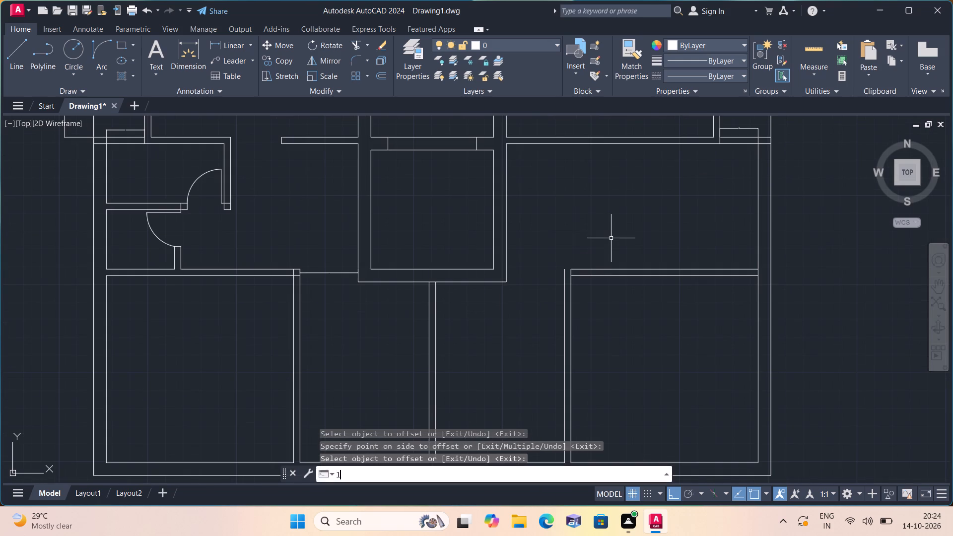
{"action": "key", "text": "space"}
{"action": "left_click", "coordinate": [568, 269]}
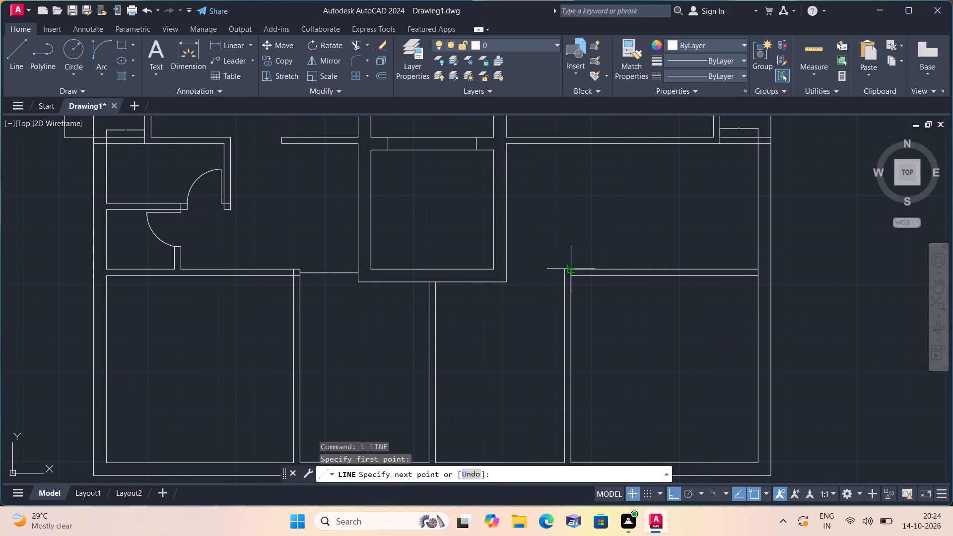
{"action": "left_click", "coordinate": [565, 267]}
{"action": "key", "text": "space"}
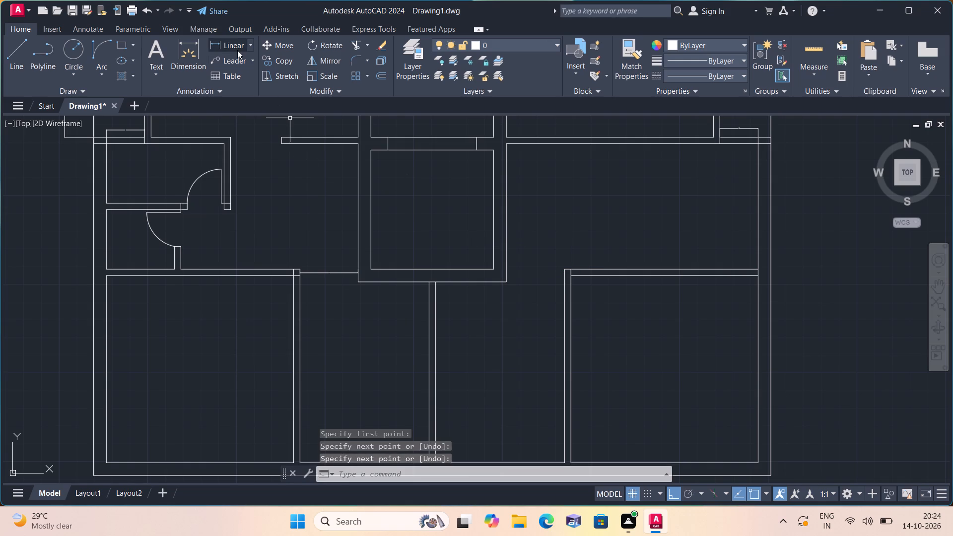
Add a linear dimension across the opening between the central bay's east wall and the second partition's north end.
{"action": "left_click", "coordinate": [237, 50]}
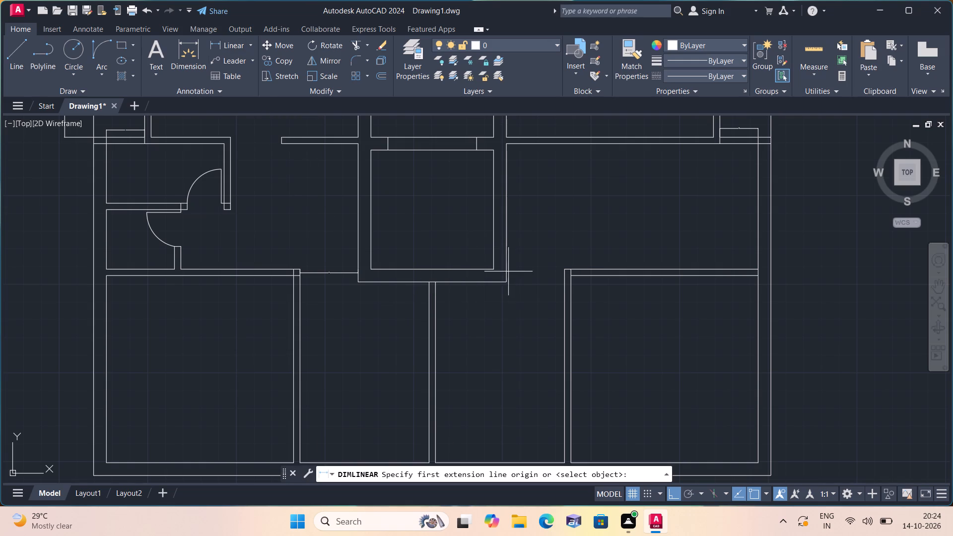
{"action": "left_click", "coordinate": [508, 272]}
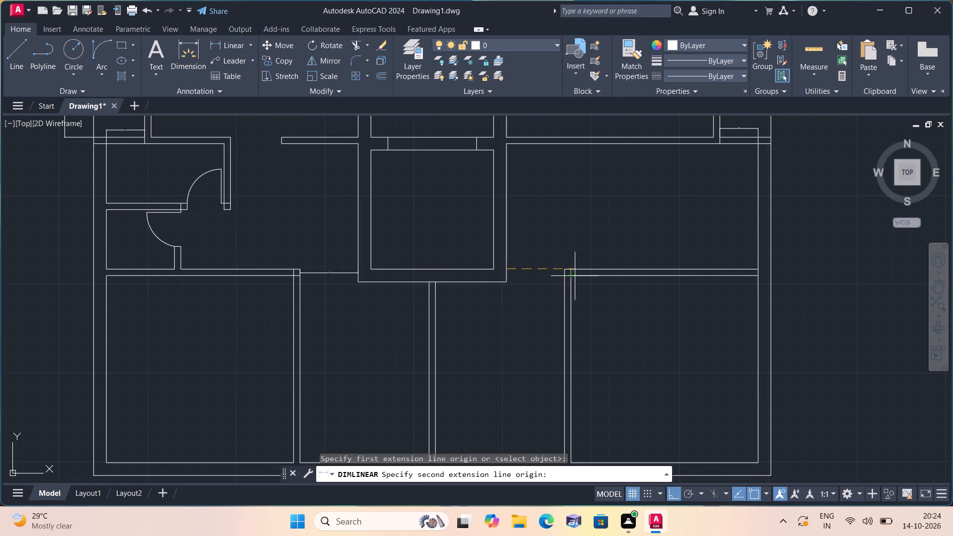
{"action": "left_click", "coordinate": [561, 268]}
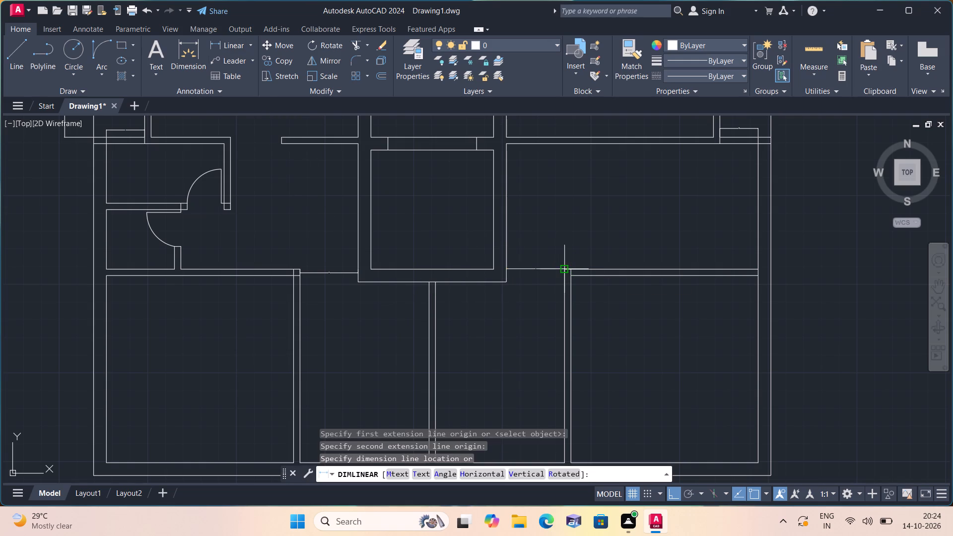
{"action": "left_click", "coordinate": [559, 275]}
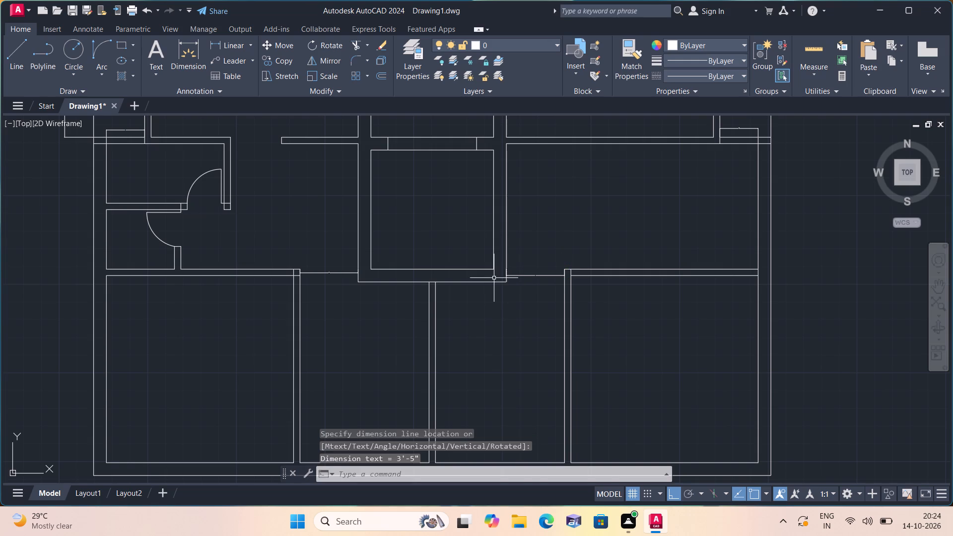
Draw a short line across the second partition at the level of the new horizontal wall's south face.
{"action": "scroll", "coordinate": [520, 285], "scroll_direction": "up", "scroll_amount": 1}
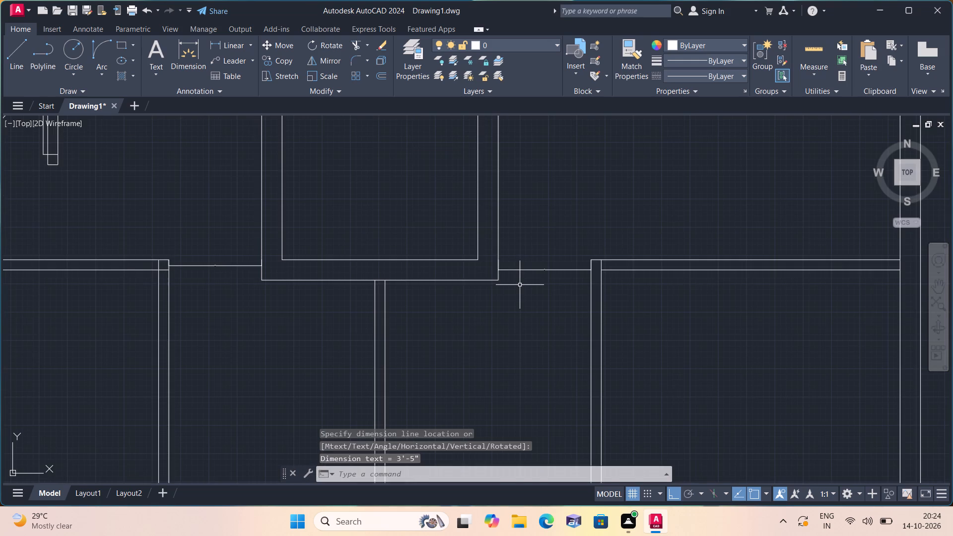
{"action": "key", "text": "l"}
{"action": "key", "text": "space"}
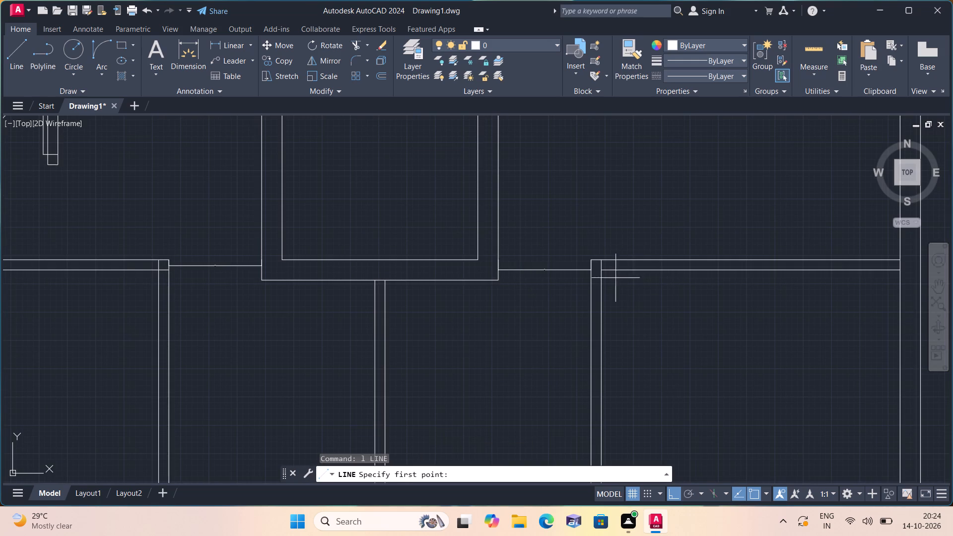
{"action": "scroll", "coordinate": [596, 275], "scroll_direction": "up", "scroll_amount": 1}
{"action": "left_click", "coordinate": [606, 268]}
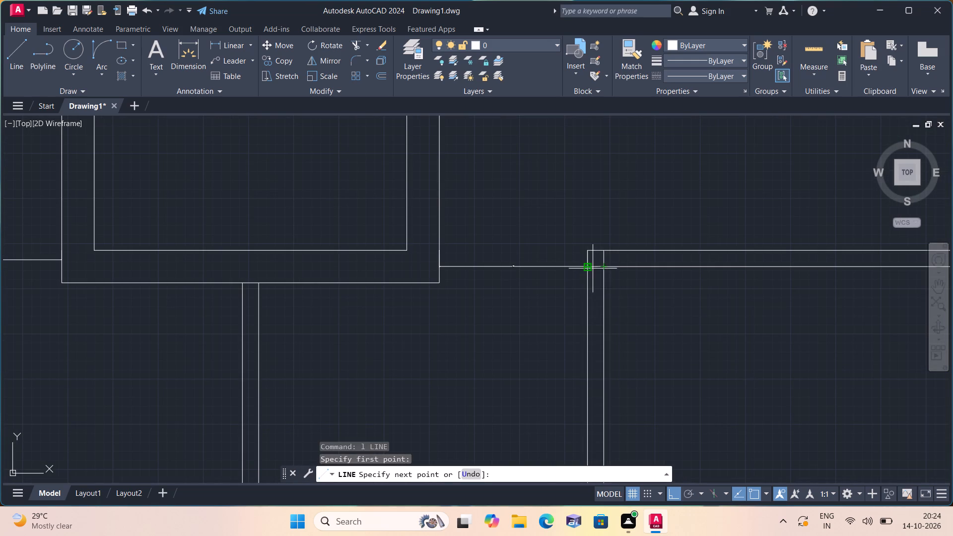
{"action": "left_click", "coordinate": [588, 269]}
{"action": "key", "text": "space"}
Draw a line from the southeast room's northwest inner corner, 2" east along the wall and 2' south.
{"action": "scroll", "coordinate": [608, 268], "scroll_direction": "up", "scroll_amount": 1}
{"action": "key", "text": "space"}
{"action": "left_click", "coordinate": [598, 266]}
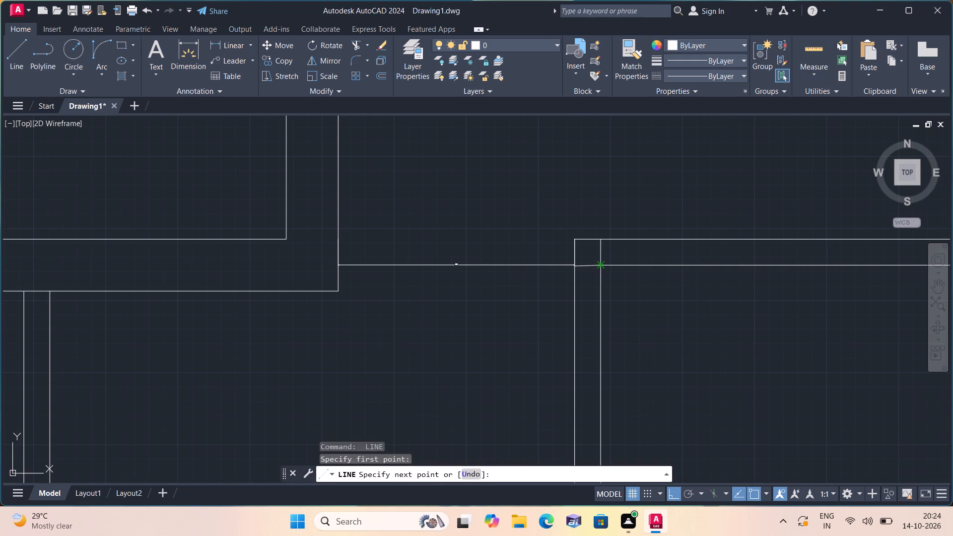
{"action": "scroll", "coordinate": [623, 266], "scroll_direction": "down", "scroll_amount": 1}
{"action": "type", "text": "2\""}
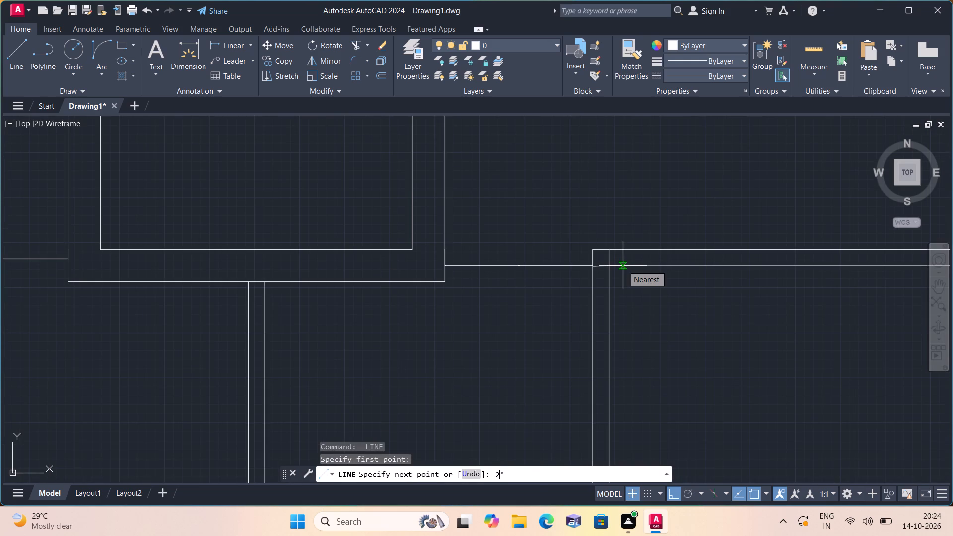
{"action": "key", "text": "space"}
{"action": "type", "text": "2'"}
{"action": "key", "text": "space"}
{"action": "key", "text": "Escape"}
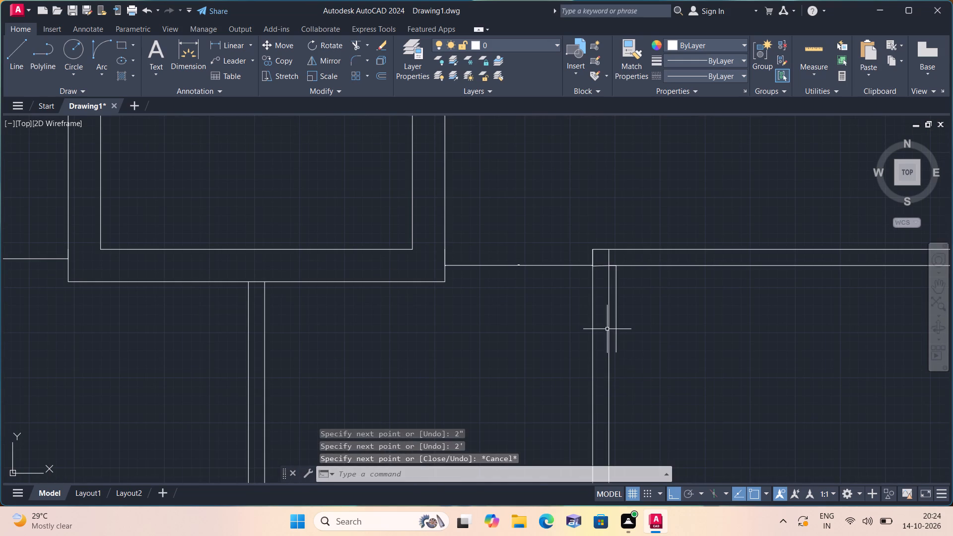
{"action": "scroll", "coordinate": [612, 273], "scroll_direction": "up", "scroll_amount": 2}
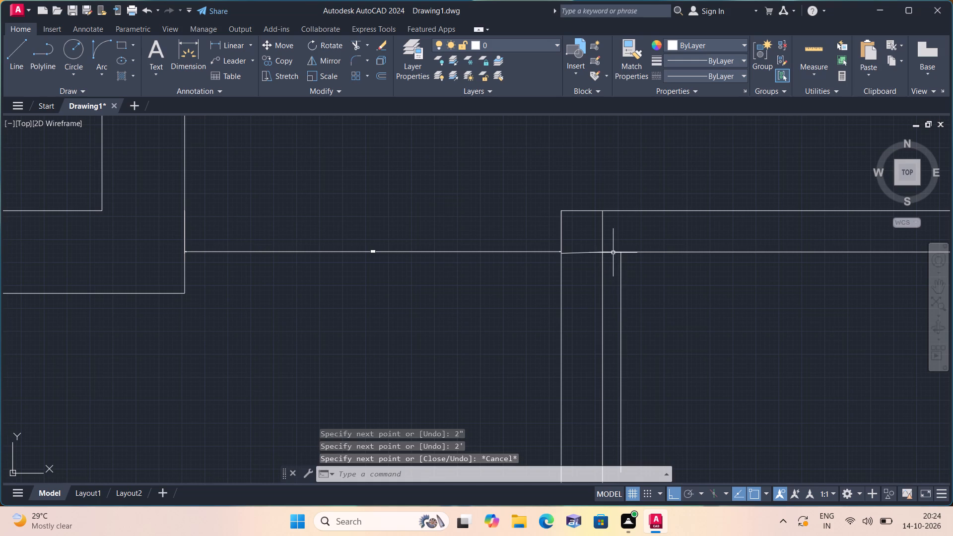
Erase the 2" horizontal line between the second partition and the north end of the 2' door-leaf line.
{"action": "left_click", "coordinate": [613, 253]}
{"action": "key", "text": "Delete"}
Draw a line from the door leaf's north end, 2' east along the wall's south face and north to its north face.
{"action": "type", "text": "l"}
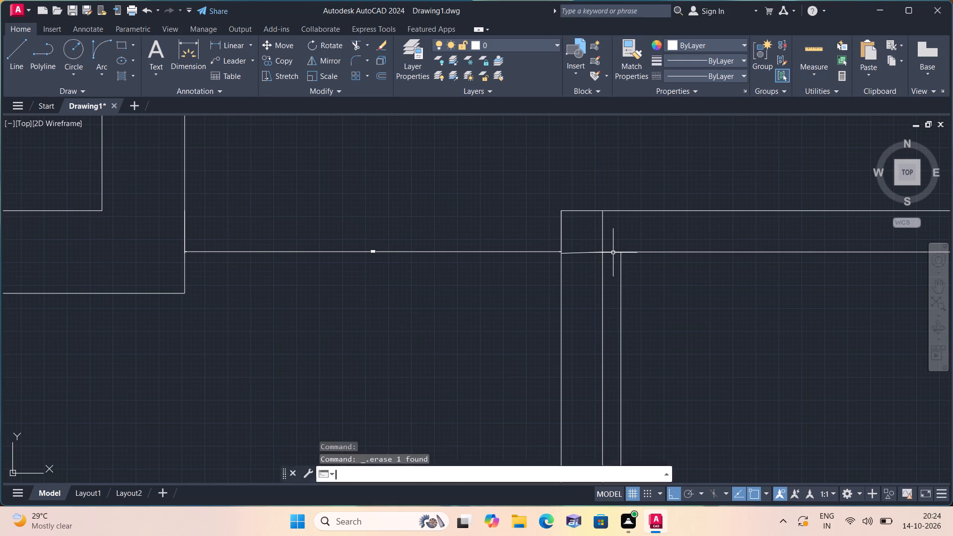
{"action": "key", "text": "space"}
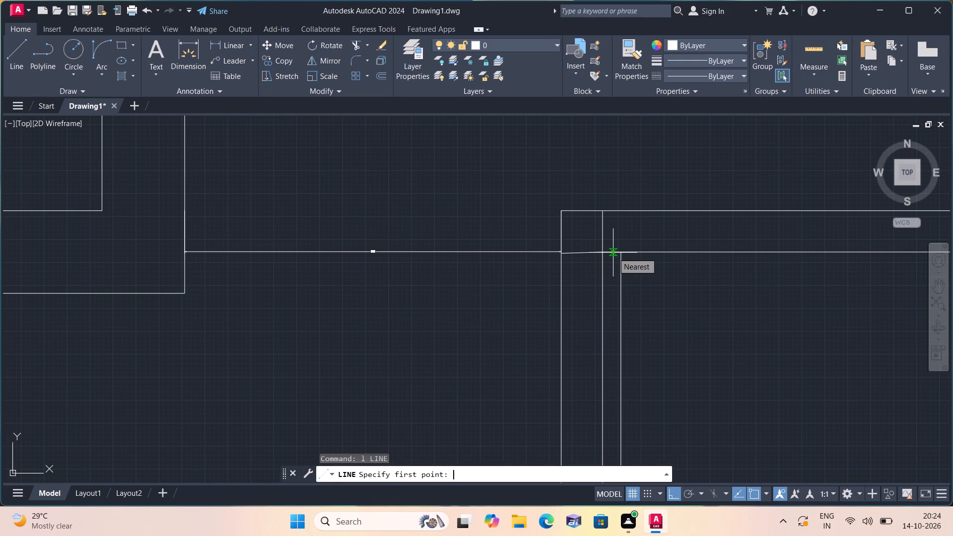
{"action": "scroll", "coordinate": [617, 253], "scroll_direction": "up", "scroll_amount": 1}
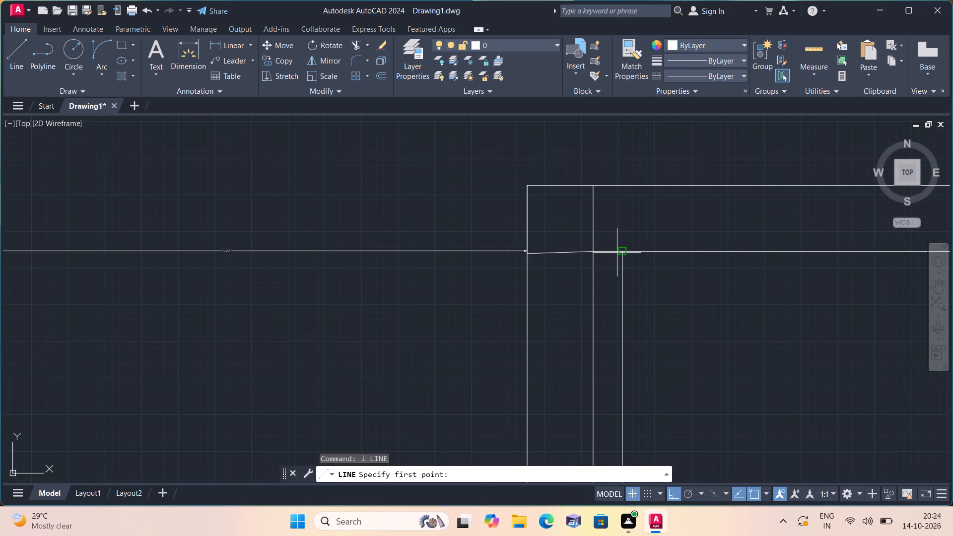
{"action": "left_click", "coordinate": [621, 250]}
{"action": "scroll", "coordinate": [732, 260], "scroll_direction": "down", "scroll_amount": 2}
{"action": "middle_click_drag", "start_coordinate": [712, 278], "coordinate": [641, 300]}
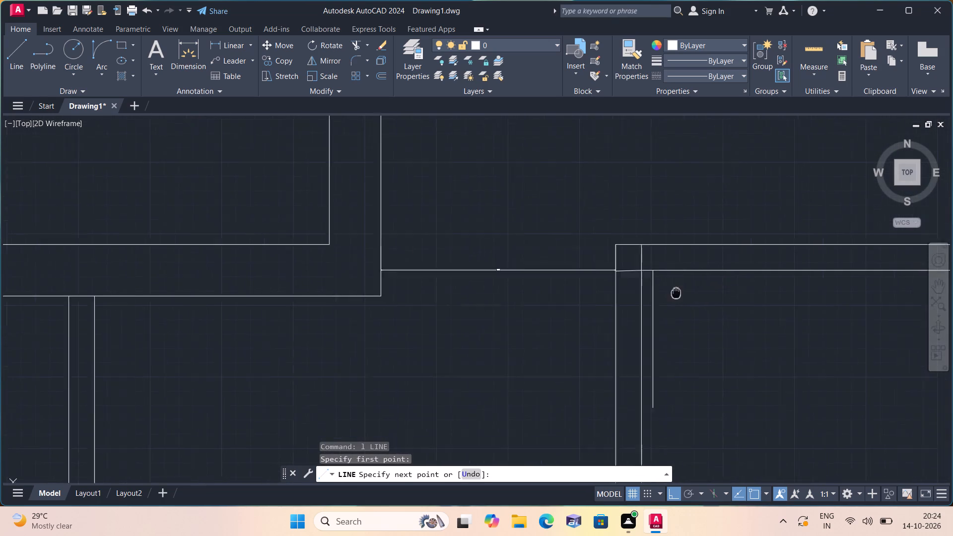
{"action": "scroll", "coordinate": [635, 305], "scroll_direction": "down", "scroll_amount": 1}
{"action": "type", "text": "2'"}
{"action": "key", "text": "space"}
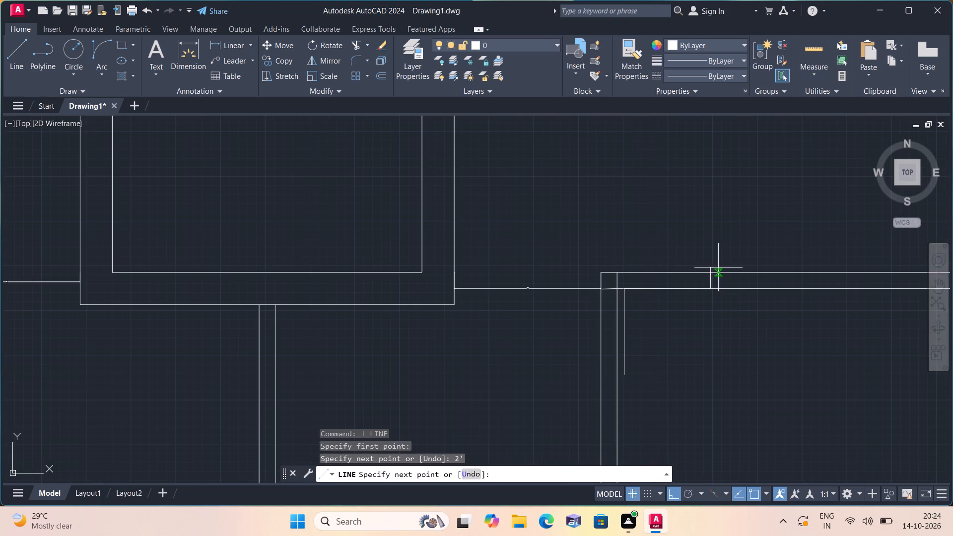
{"action": "left_click", "coordinate": [708, 271]}
{"action": "key", "text": "space"}
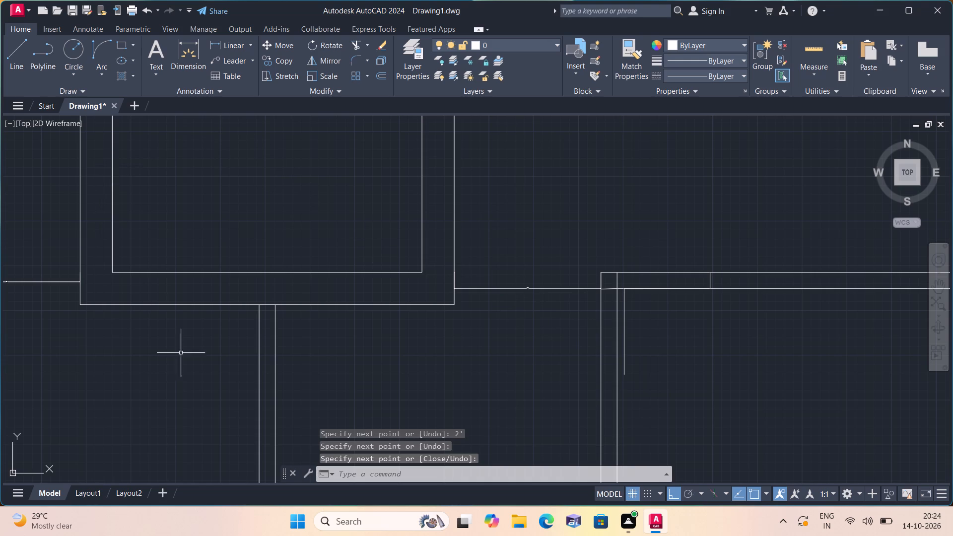
Trim both faces of the horizontal wall between the second partition and the new jamb line to open the southeast room's doorway.
{"action": "type", "text": "trim"}
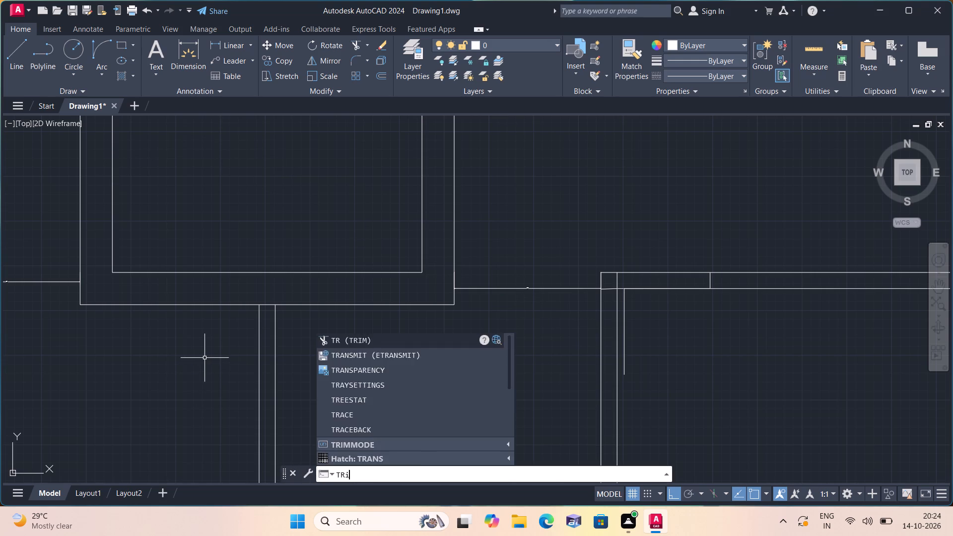
{"action": "key", "text": "space"}
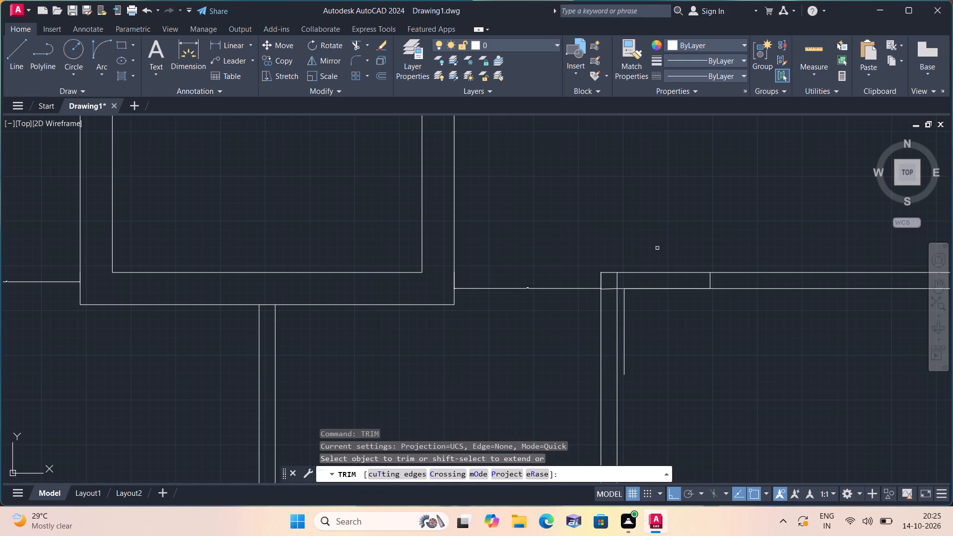
{"action": "left_click", "coordinate": [660, 256]}
{"action": "left_click", "coordinate": [662, 314]}
{"action": "key", "text": "space"}
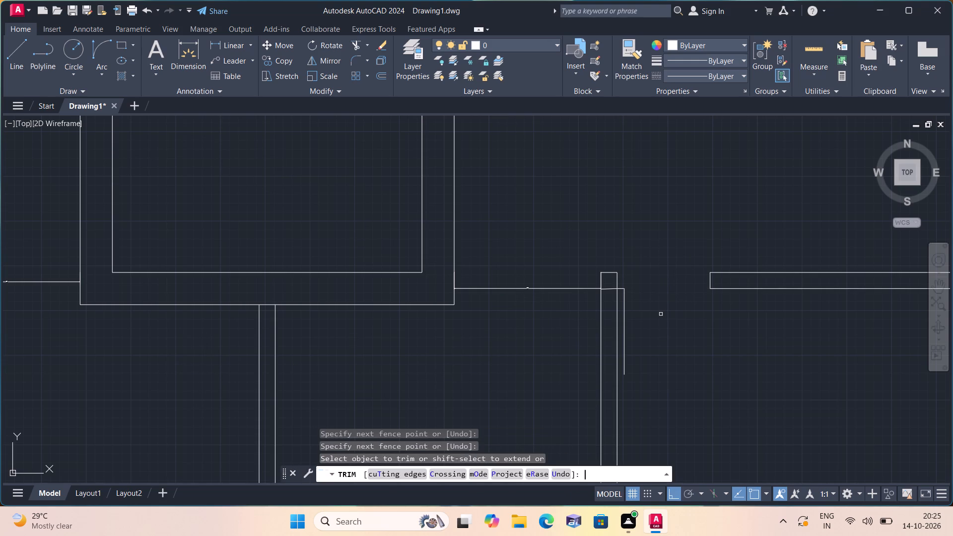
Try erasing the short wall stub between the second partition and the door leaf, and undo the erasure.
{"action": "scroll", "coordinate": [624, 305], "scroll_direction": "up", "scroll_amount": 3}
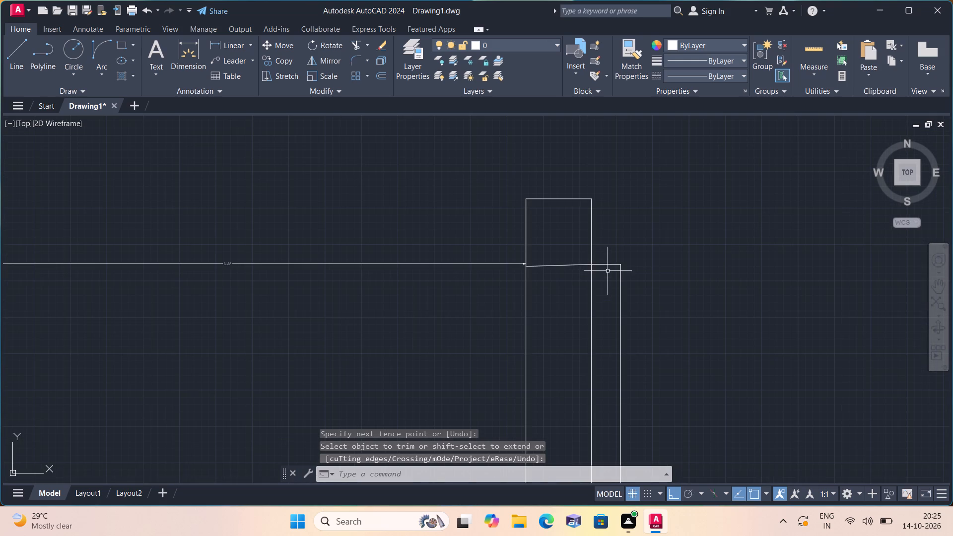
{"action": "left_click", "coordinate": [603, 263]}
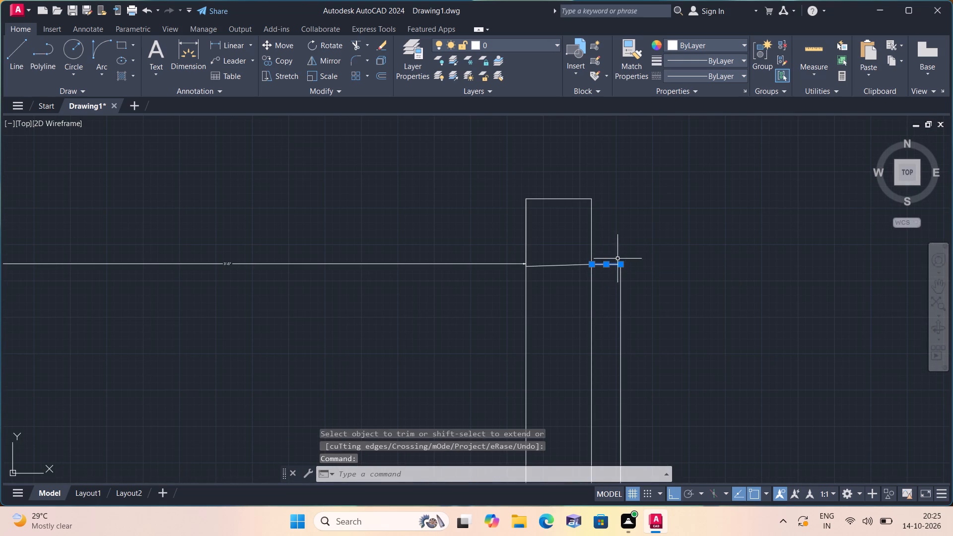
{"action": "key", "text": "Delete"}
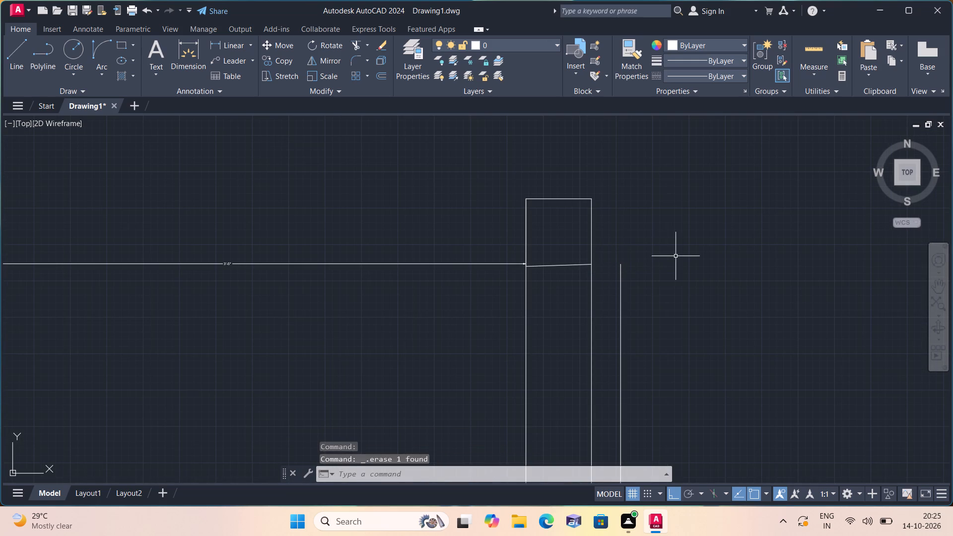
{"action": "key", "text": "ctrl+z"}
Draw a start-end-direction arc for the door swing, from the leaf's south end to the opening's southeast jamb corner.
{"action": "scroll", "coordinate": [676, 256], "scroll_direction": "down", "scroll_amount": 2}
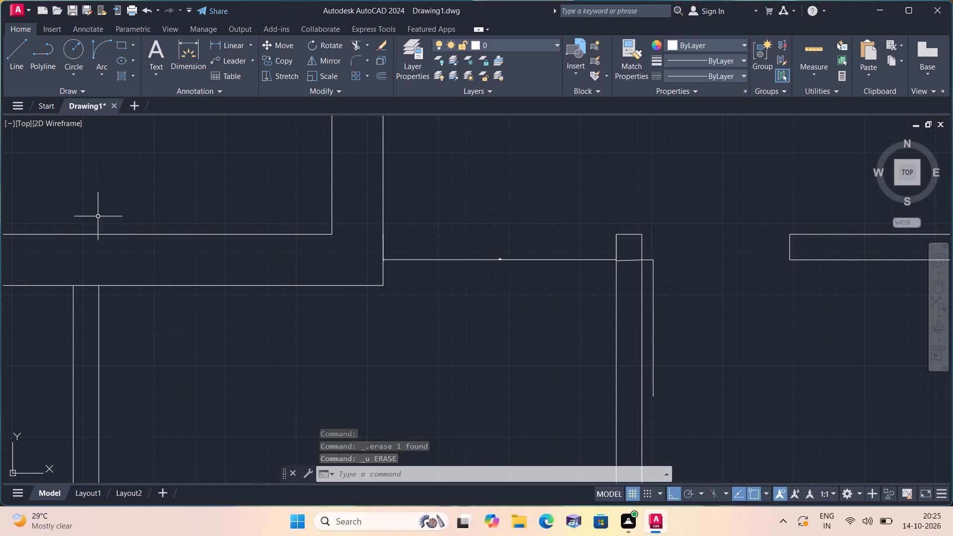
{"action": "left_click", "coordinate": [104, 77]}
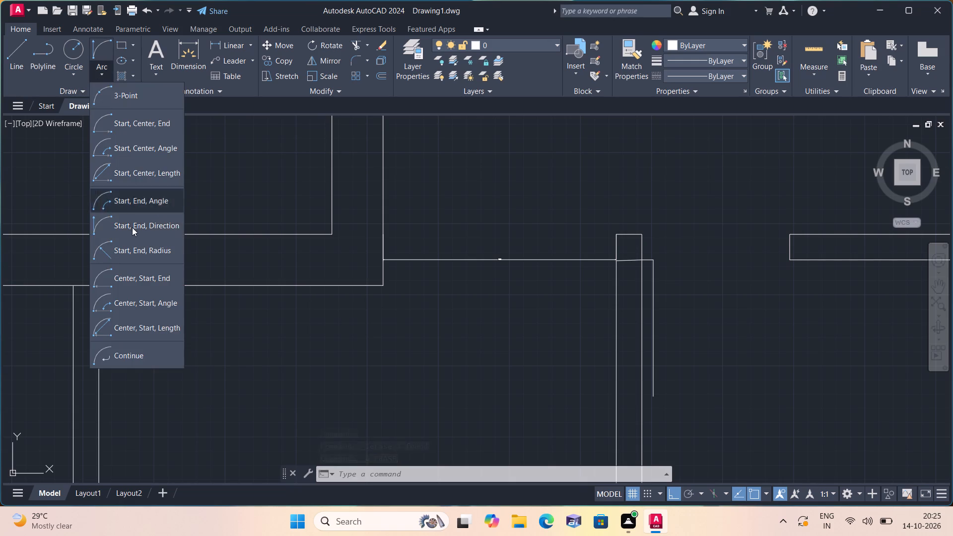
{"action": "left_click", "coordinate": [134, 221]}
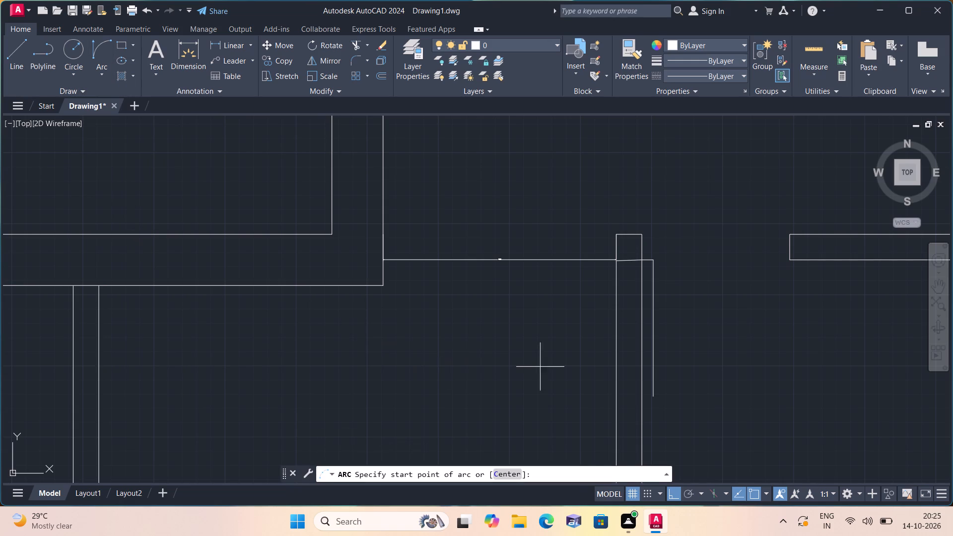
{"action": "left_click", "coordinate": [652, 398]}
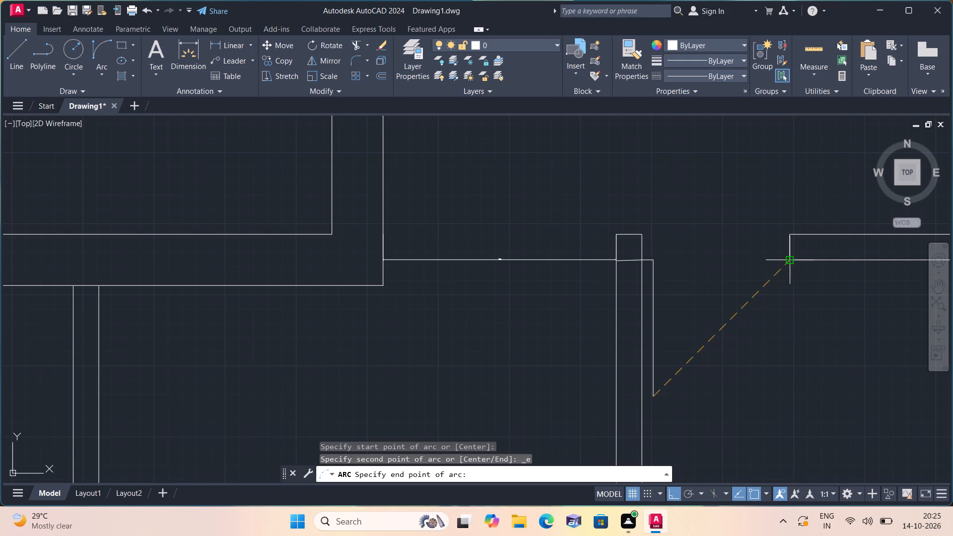
{"action": "left_click", "coordinate": [792, 261]}
{"action": "left_click", "coordinate": [785, 324]}
{"action": "scroll", "coordinate": [785, 327], "scroll_direction": "down", "scroll_amount": 3}
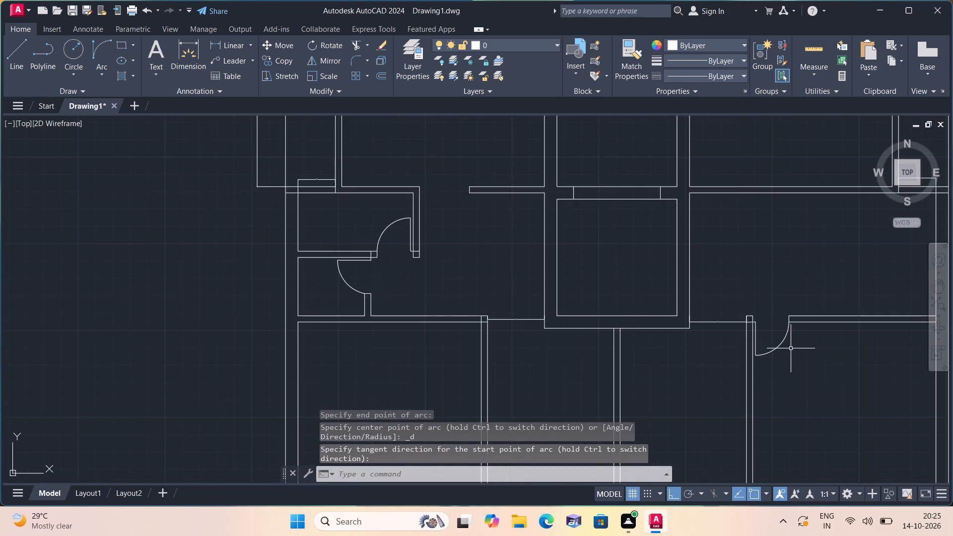
Trim the east exterior wall's inner face where the southeast room's horizontal wall meets it.
{"action": "scroll", "coordinate": [790, 348], "scroll_direction": "down", "scroll_amount": 1}
{"action": "middle_click_drag", "start_coordinate": [790, 348], "coordinate": [751, 354]}
{"action": "scroll", "coordinate": [747, 360], "scroll_direction": "down", "scroll_amount": 1}
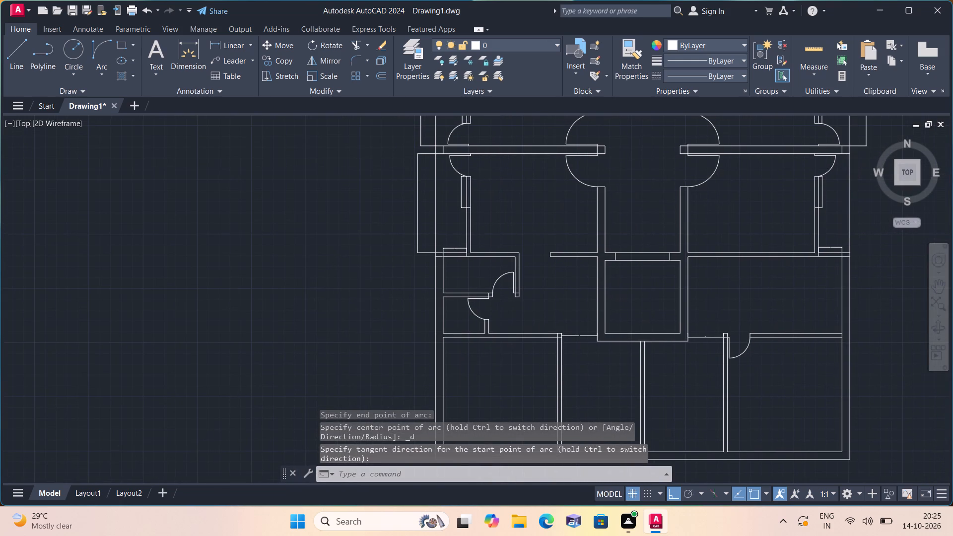
{"action": "middle_click_drag", "start_coordinate": [743, 359], "coordinate": [739, 360]}
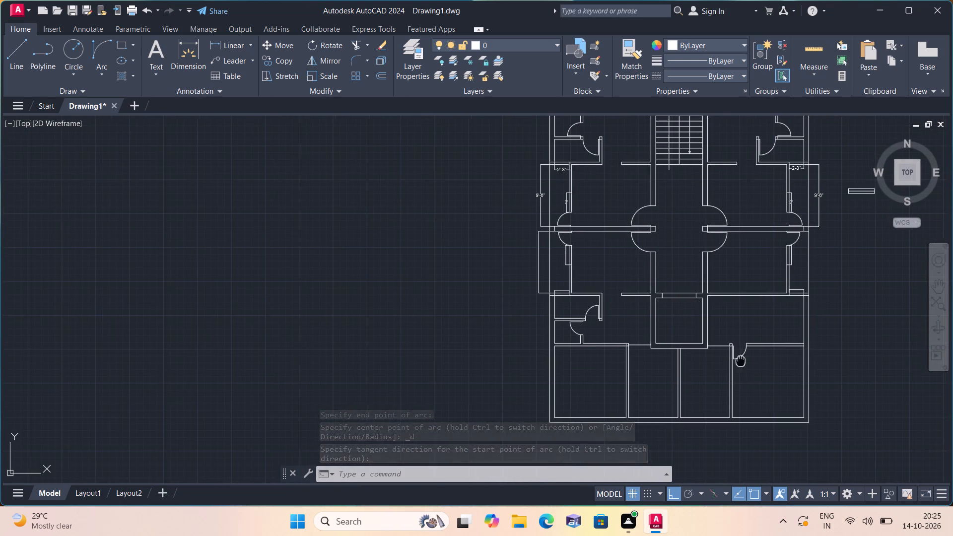
{"action": "middle_click_drag", "start_coordinate": [739, 360], "coordinate": [660, 381]}
{"action": "scroll", "coordinate": [645, 383], "scroll_direction": "down", "scroll_amount": 1}
{"action": "scroll", "coordinate": [703, 383], "scroll_direction": "up", "scroll_amount": 3}
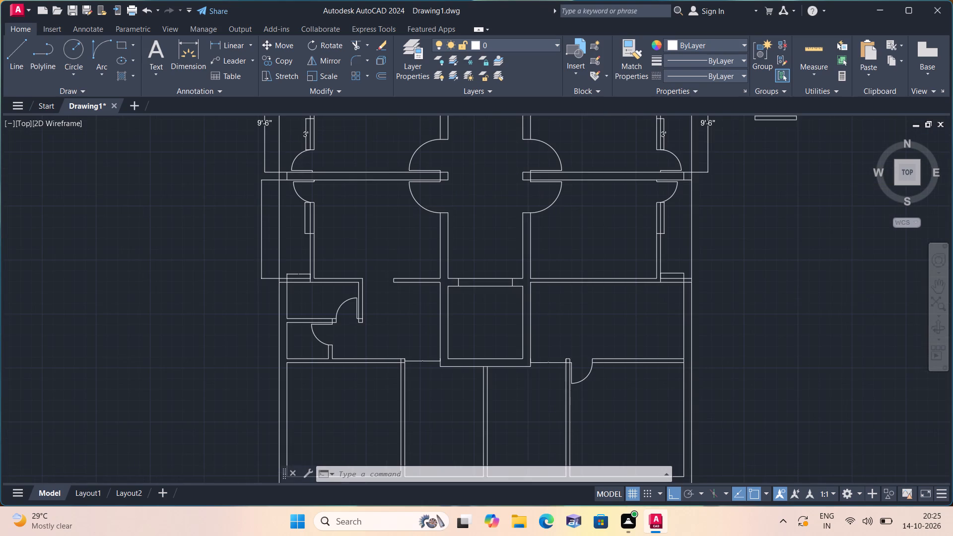
{"action": "middle_click_drag", "start_coordinate": [687, 377], "coordinate": [667, 331]}
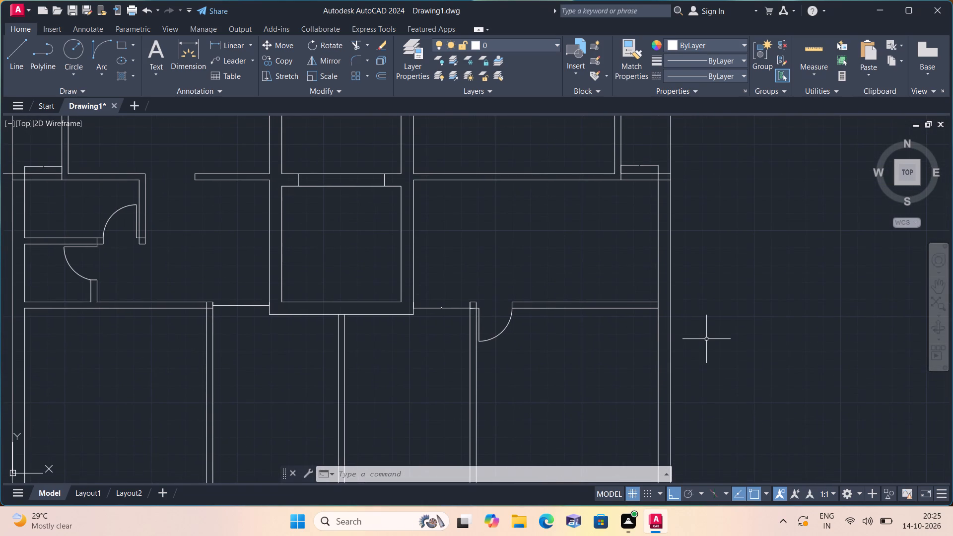
{"action": "type", "text": "trim"}
{"action": "key", "text": "space"}
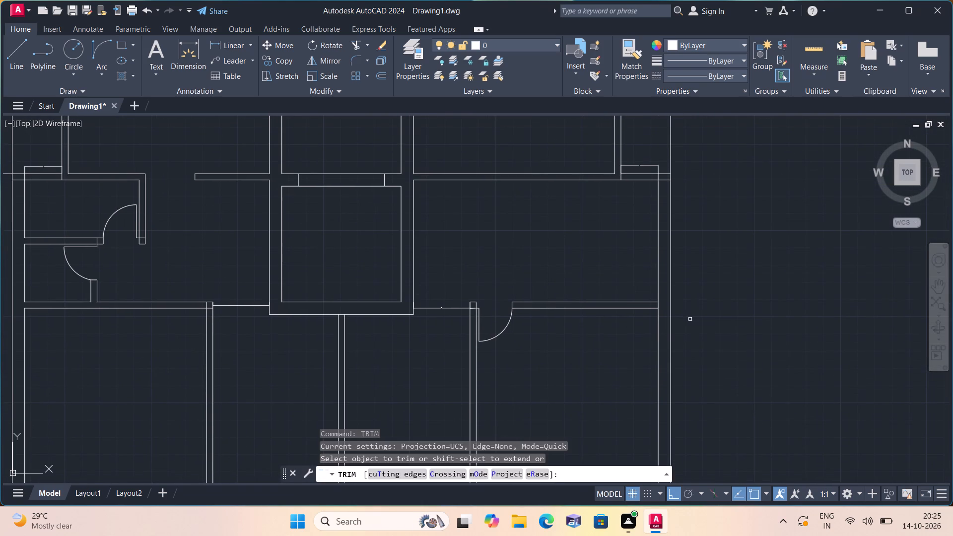
{"action": "scroll", "coordinate": [656, 318], "scroll_direction": "up", "scroll_amount": 2}
{"action": "left_click", "coordinate": [661, 293]}
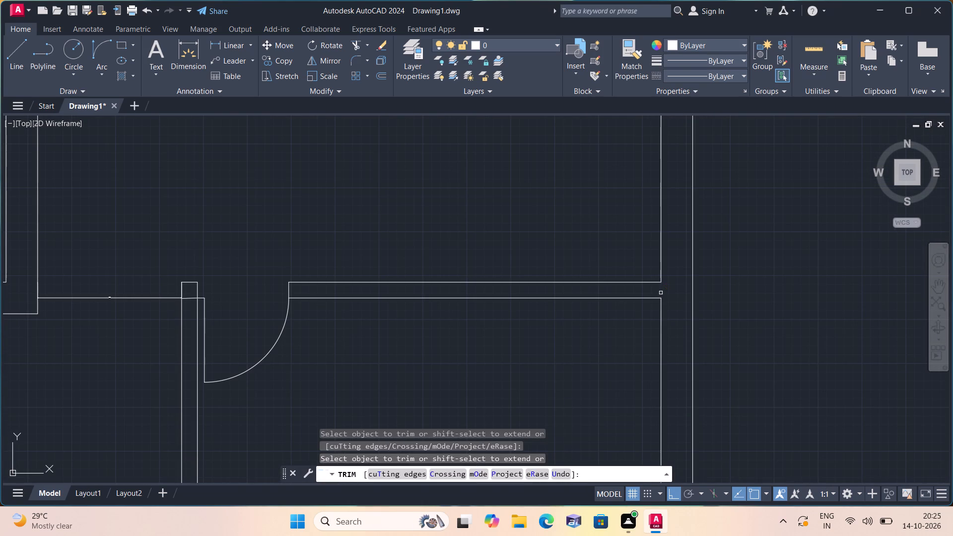
{"action": "scroll", "coordinate": [678, 317], "scroll_direction": "down", "scroll_amount": 3}
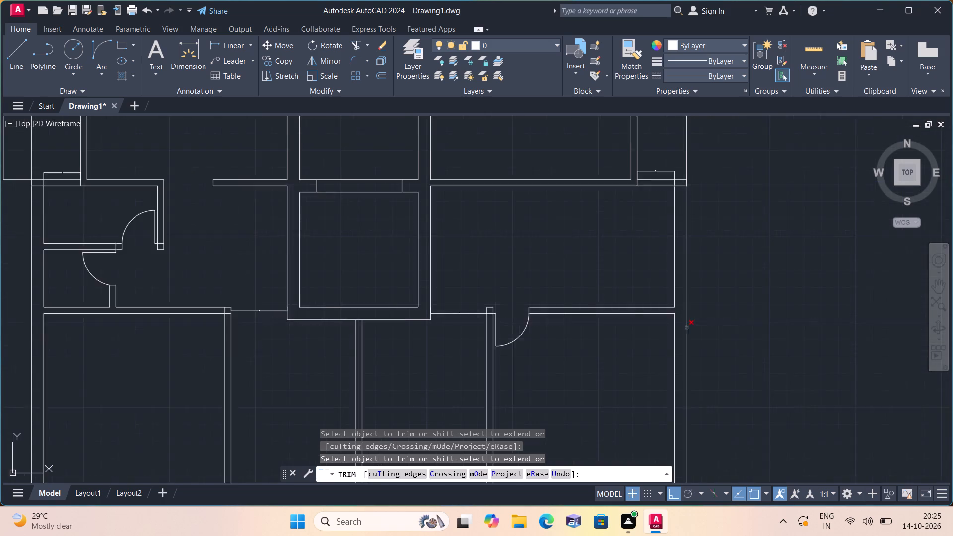
{"action": "middle_click_drag", "start_coordinate": [707, 282], "coordinate": [730, 392]}
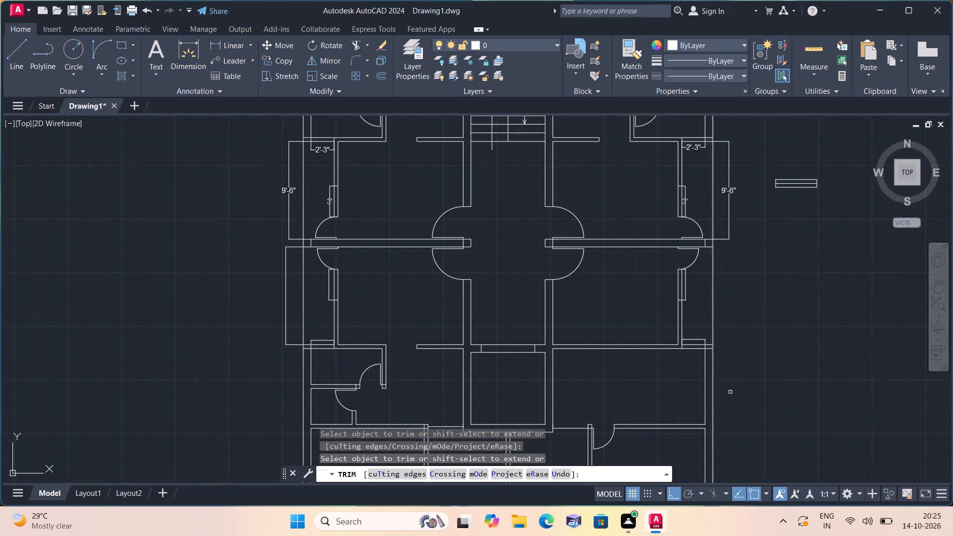
{"action": "key", "text": "space"}
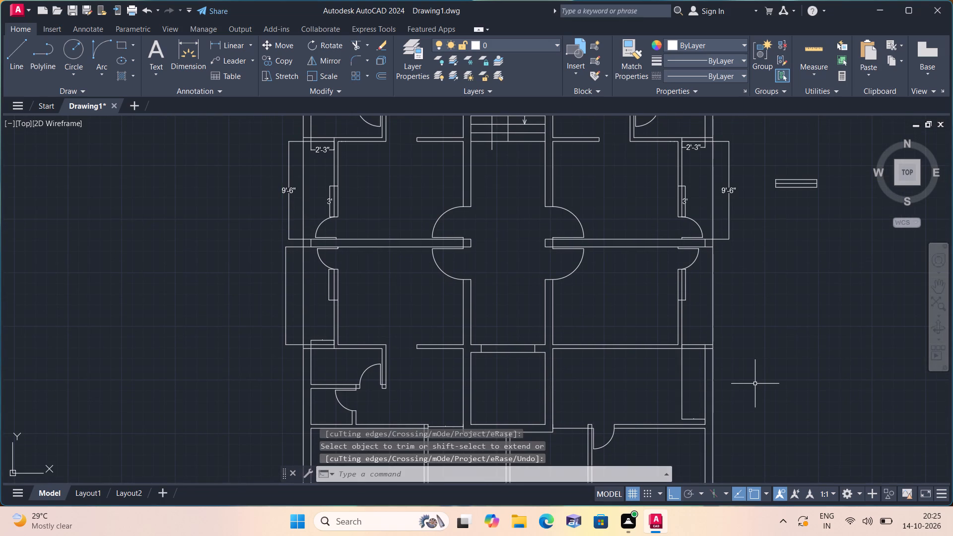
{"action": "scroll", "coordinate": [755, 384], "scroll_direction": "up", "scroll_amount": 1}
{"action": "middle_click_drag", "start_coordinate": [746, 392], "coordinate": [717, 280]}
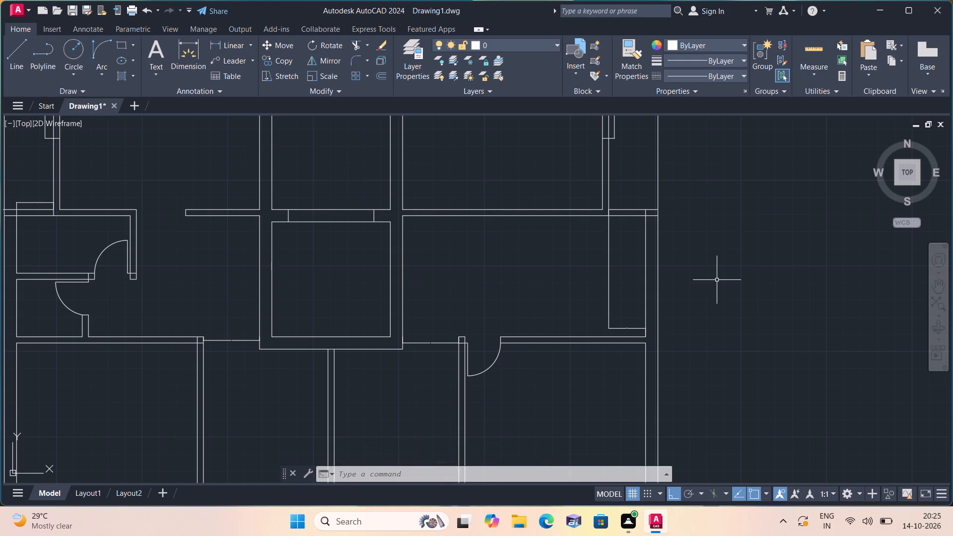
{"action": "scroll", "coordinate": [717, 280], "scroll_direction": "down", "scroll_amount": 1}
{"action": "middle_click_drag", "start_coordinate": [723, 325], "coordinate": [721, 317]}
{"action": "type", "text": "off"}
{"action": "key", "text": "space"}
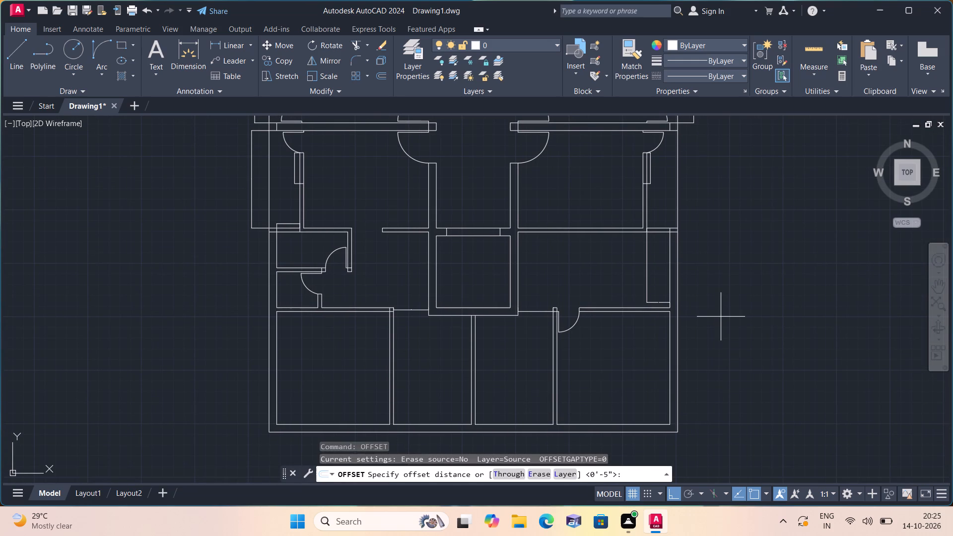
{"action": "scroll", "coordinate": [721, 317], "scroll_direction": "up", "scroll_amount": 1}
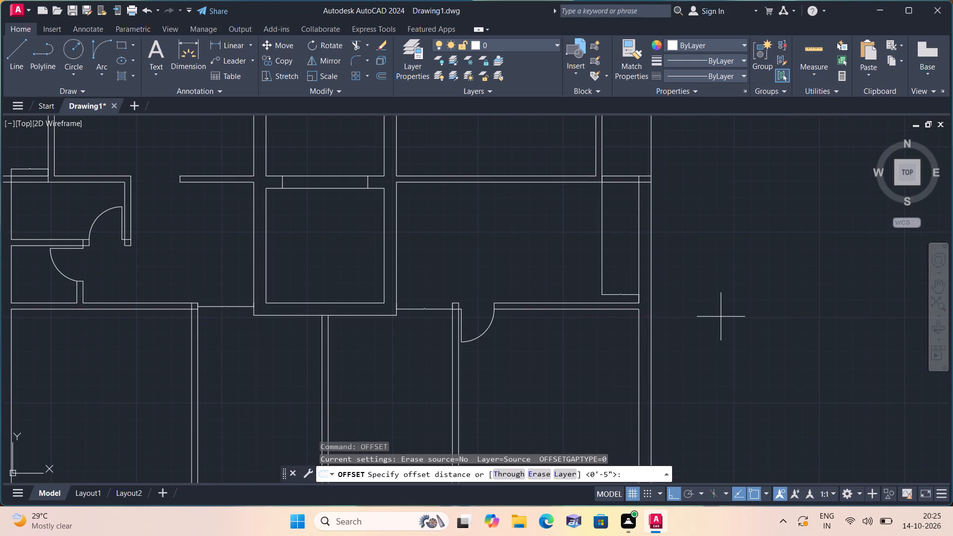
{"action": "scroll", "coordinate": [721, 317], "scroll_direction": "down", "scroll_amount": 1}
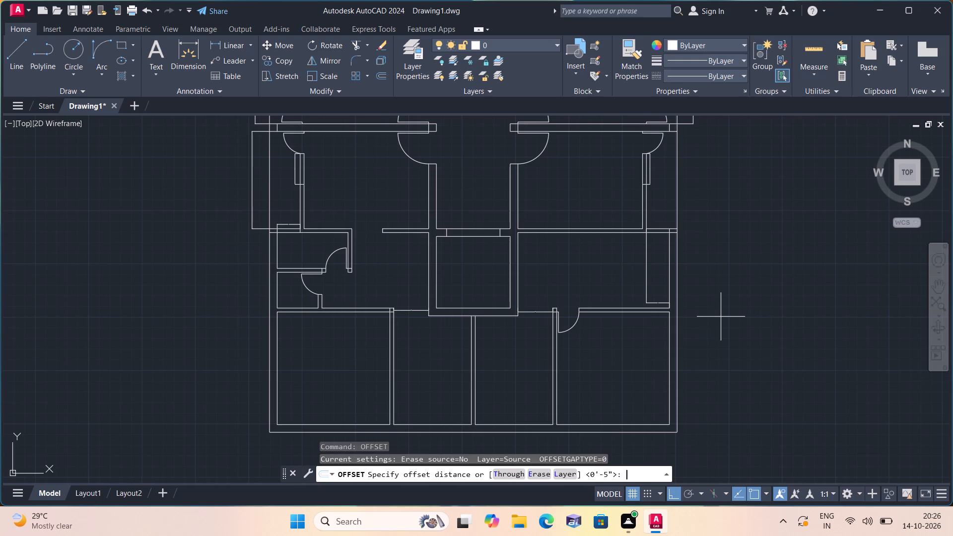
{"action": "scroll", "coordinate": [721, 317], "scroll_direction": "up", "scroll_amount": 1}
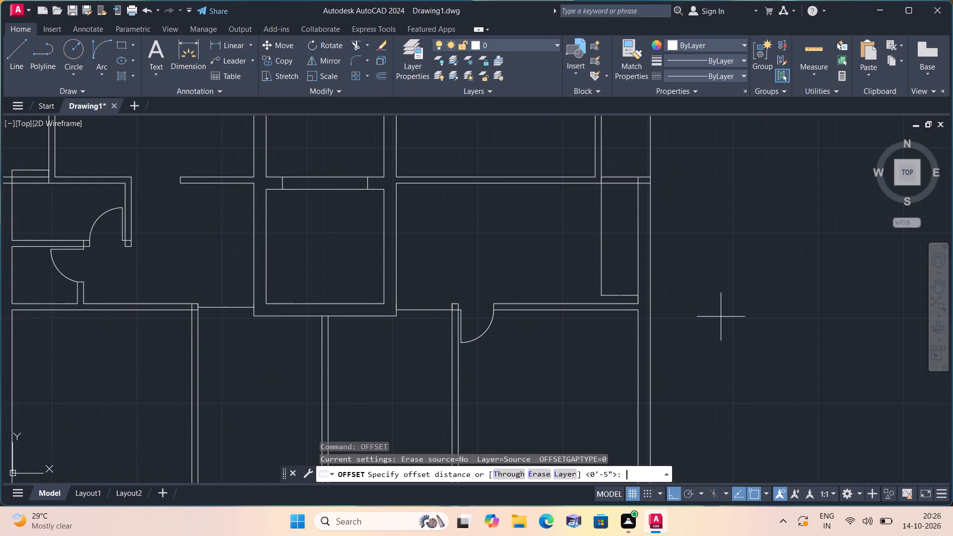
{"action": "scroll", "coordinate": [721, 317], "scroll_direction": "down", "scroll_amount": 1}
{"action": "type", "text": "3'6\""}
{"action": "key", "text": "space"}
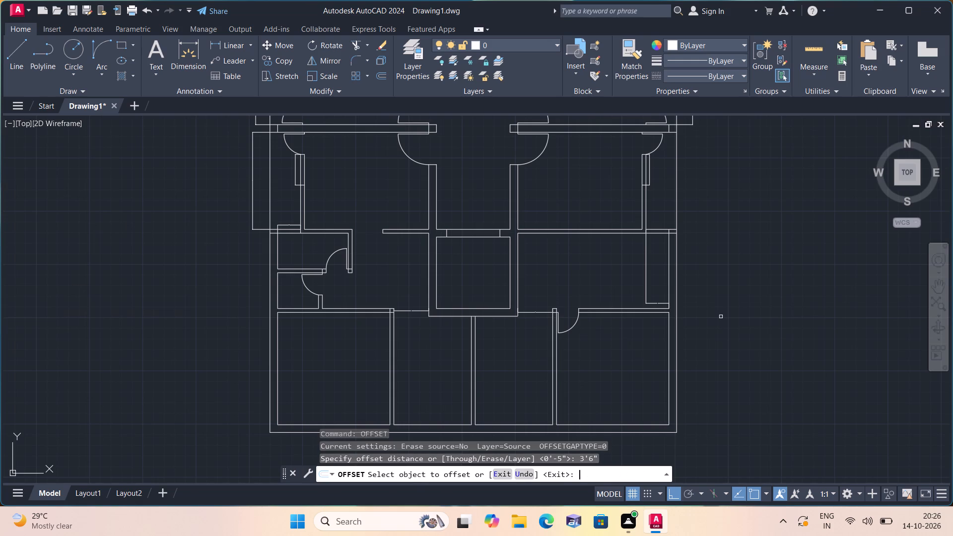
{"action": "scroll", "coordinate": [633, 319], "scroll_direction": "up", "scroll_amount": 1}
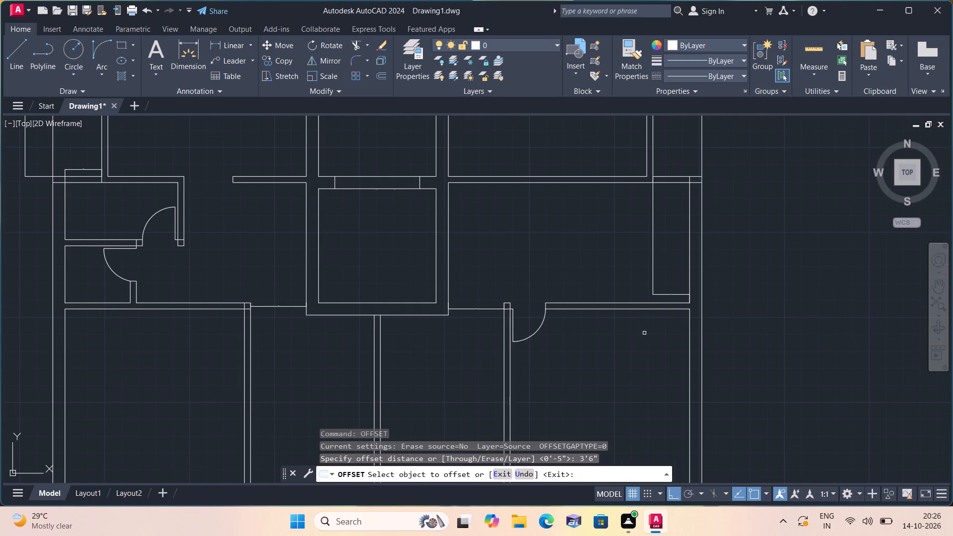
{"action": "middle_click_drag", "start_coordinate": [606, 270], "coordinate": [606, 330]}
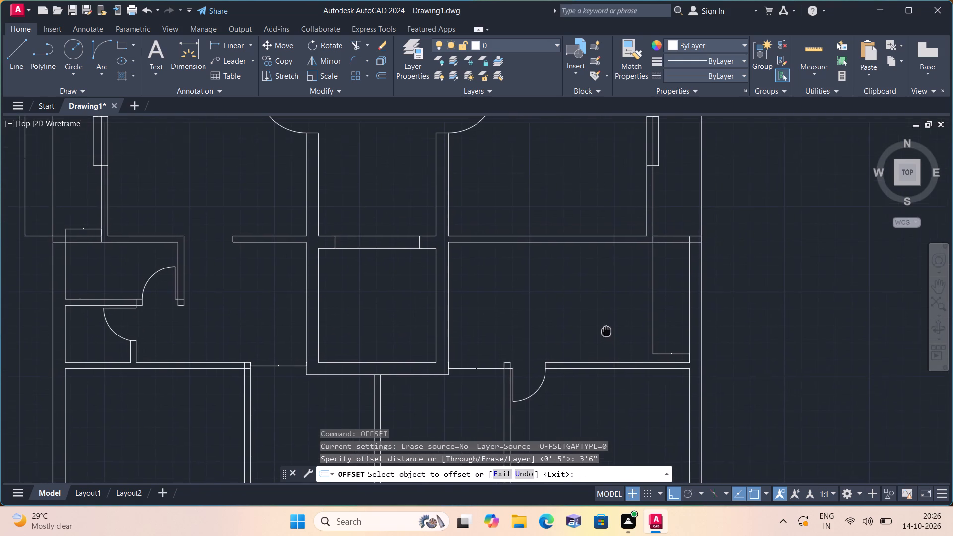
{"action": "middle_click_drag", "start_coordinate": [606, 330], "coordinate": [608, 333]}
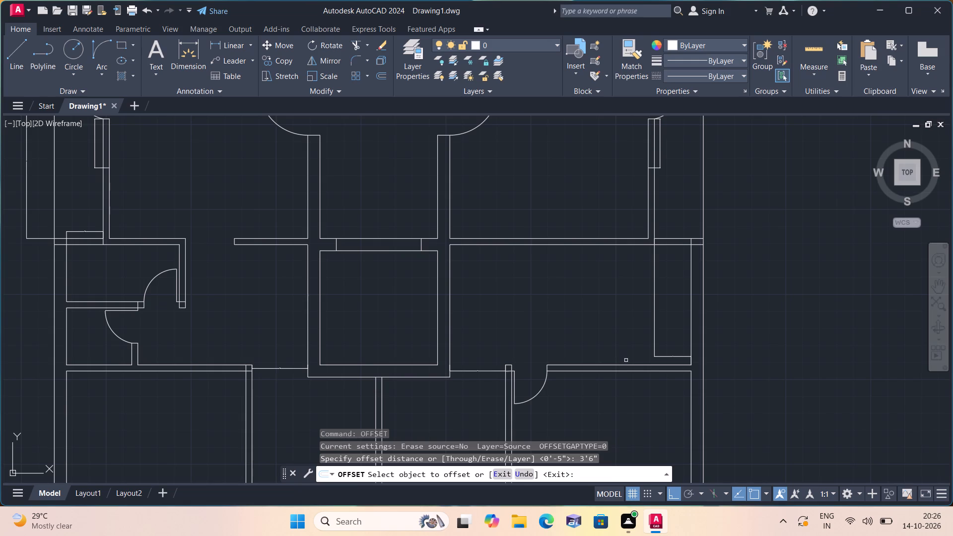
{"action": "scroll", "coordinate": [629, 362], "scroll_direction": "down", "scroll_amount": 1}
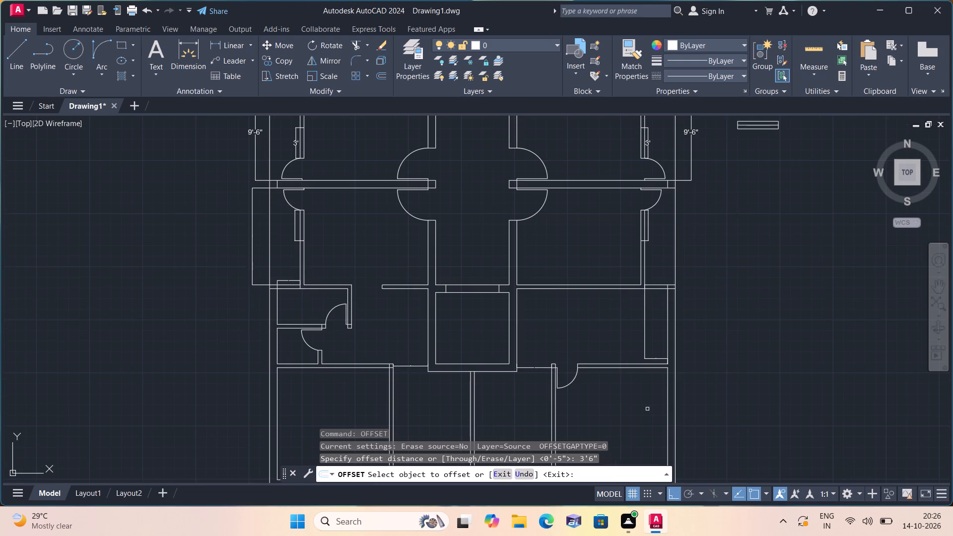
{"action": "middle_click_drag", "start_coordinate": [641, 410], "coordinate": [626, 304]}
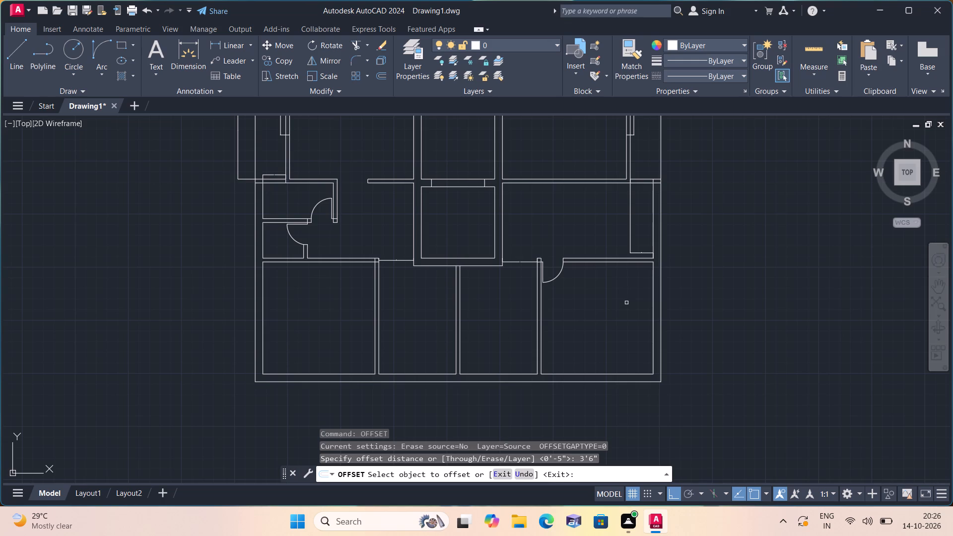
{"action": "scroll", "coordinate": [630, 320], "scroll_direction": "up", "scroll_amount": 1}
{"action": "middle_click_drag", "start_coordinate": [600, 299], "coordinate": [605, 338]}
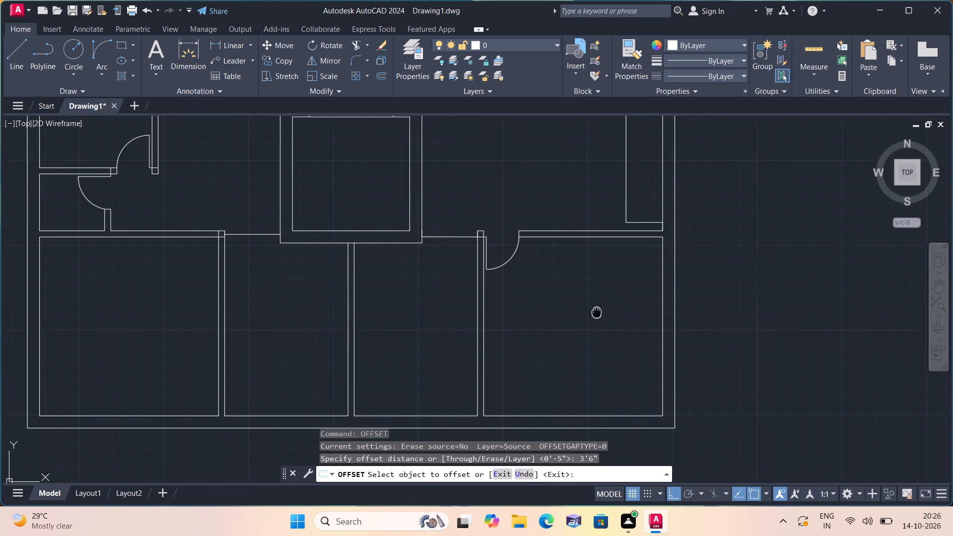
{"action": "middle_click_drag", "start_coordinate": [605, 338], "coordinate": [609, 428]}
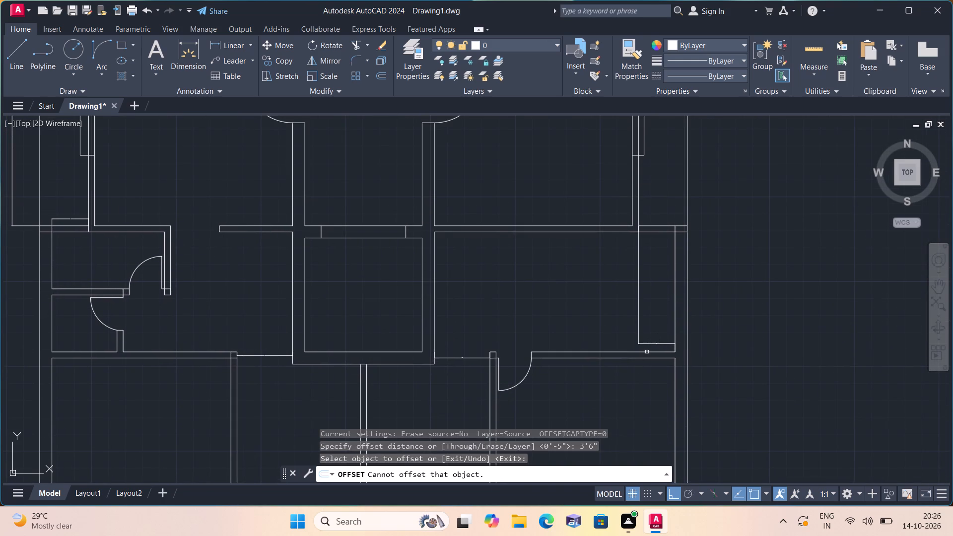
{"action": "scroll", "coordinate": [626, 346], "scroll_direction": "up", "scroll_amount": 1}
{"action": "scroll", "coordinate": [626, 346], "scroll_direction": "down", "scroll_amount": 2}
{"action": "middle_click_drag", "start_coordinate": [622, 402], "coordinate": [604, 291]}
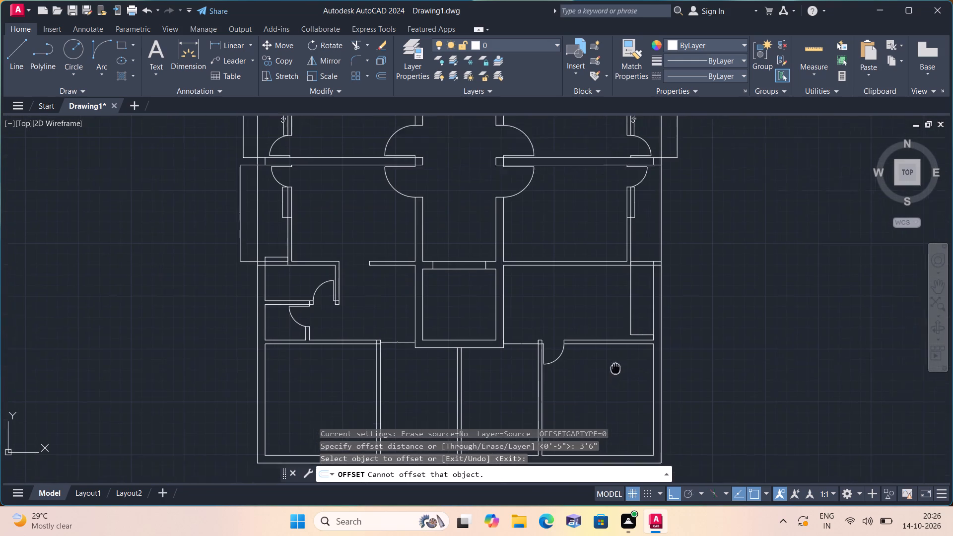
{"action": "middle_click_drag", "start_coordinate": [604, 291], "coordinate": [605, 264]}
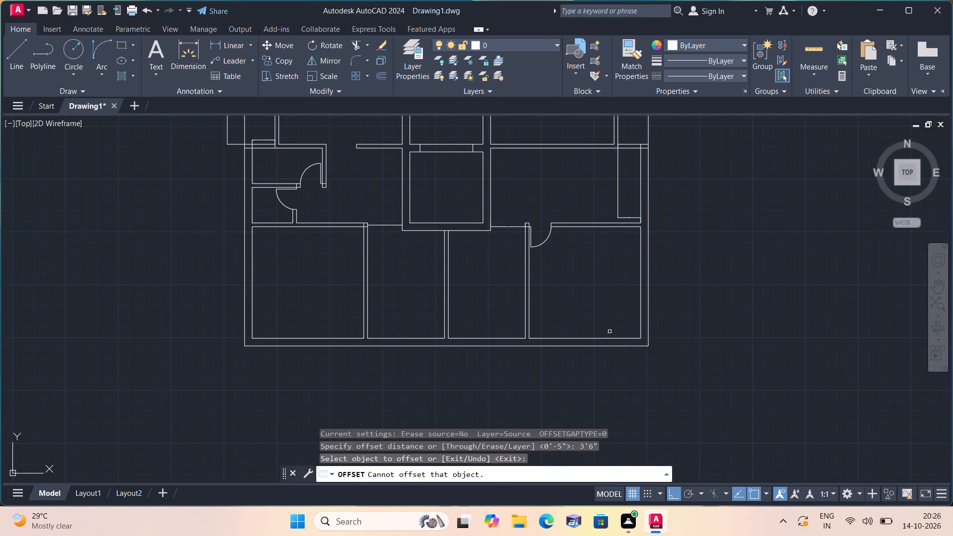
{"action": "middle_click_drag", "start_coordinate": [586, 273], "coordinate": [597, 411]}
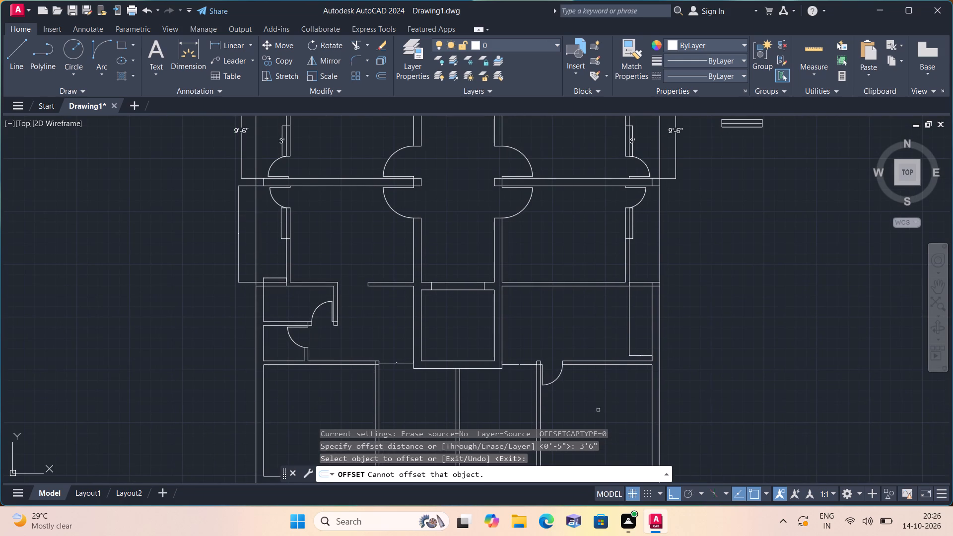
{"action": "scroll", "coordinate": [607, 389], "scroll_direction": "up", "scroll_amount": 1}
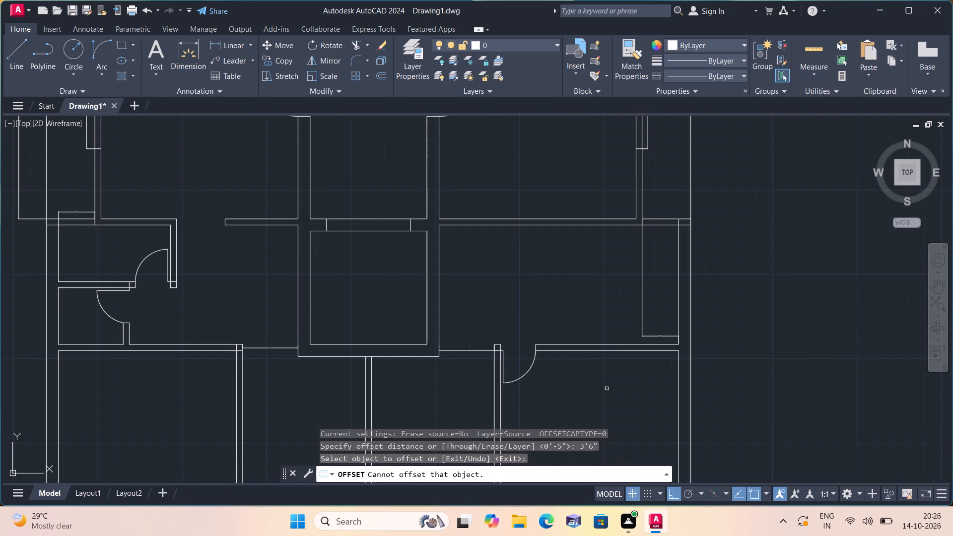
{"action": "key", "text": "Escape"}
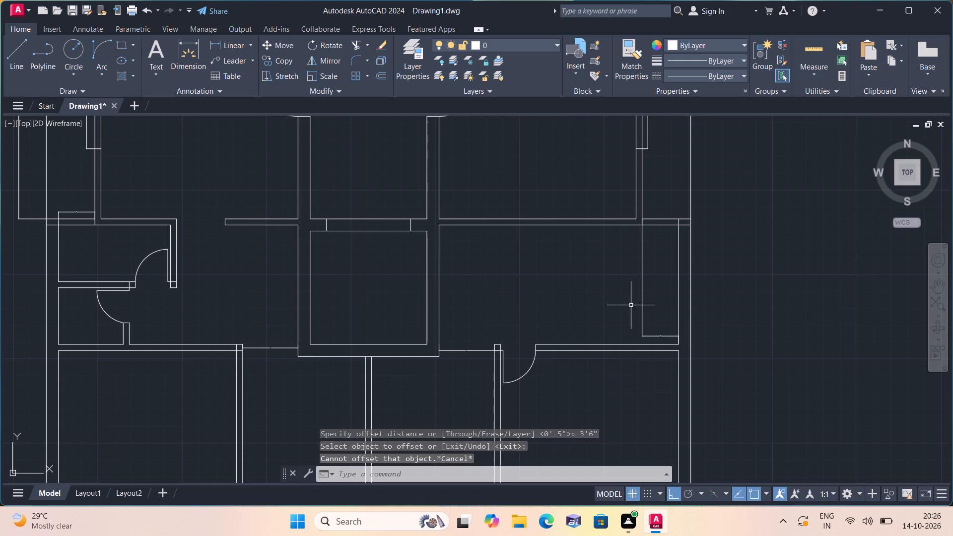
Erase the linear dimension in the room north of the southeast room, beside the east exterior wall.
{"action": "middle_click_drag", "start_coordinate": [606, 281], "coordinate": [614, 397]}
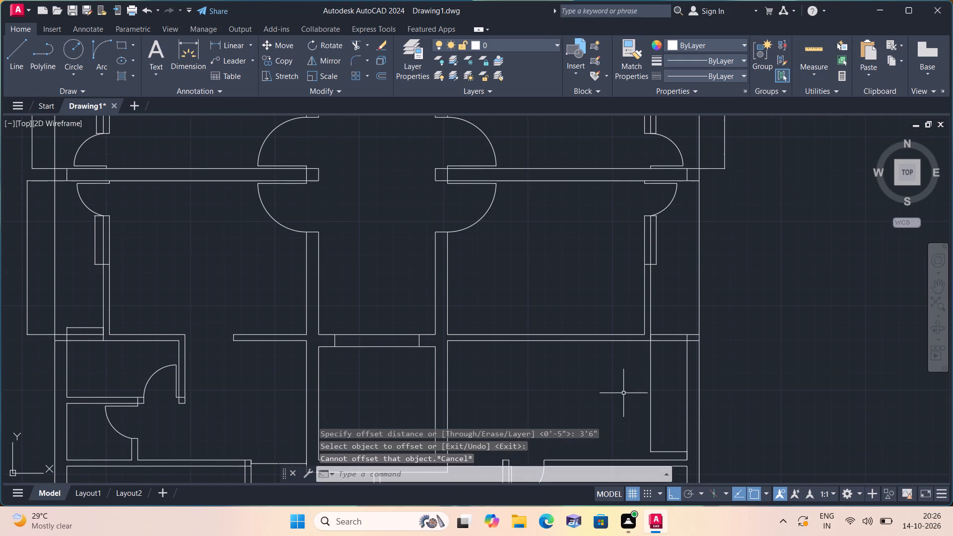
{"action": "scroll", "coordinate": [670, 365], "scroll_direction": "up", "scroll_amount": 2}
{"action": "middle_click_drag", "start_coordinate": [665, 392], "coordinate": [663, 392]}
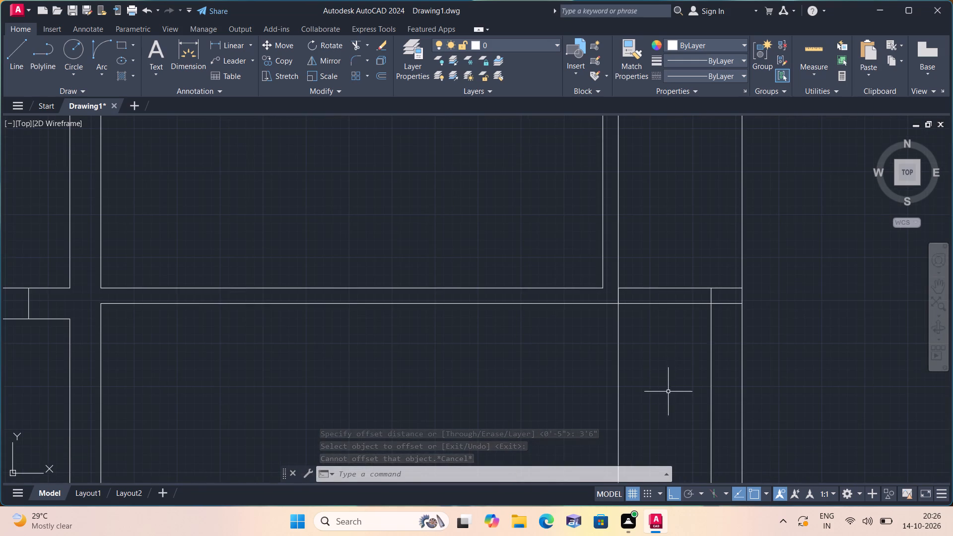
{"action": "middle_click_drag", "start_coordinate": [663, 392], "coordinate": [631, 284]}
{"action": "scroll", "coordinate": [631, 280], "scroll_direction": "down", "scroll_amount": 1}
{"action": "scroll", "coordinate": [632, 414], "scroll_direction": "up", "scroll_amount": 2}
{"action": "left_click", "coordinate": [633, 407]}
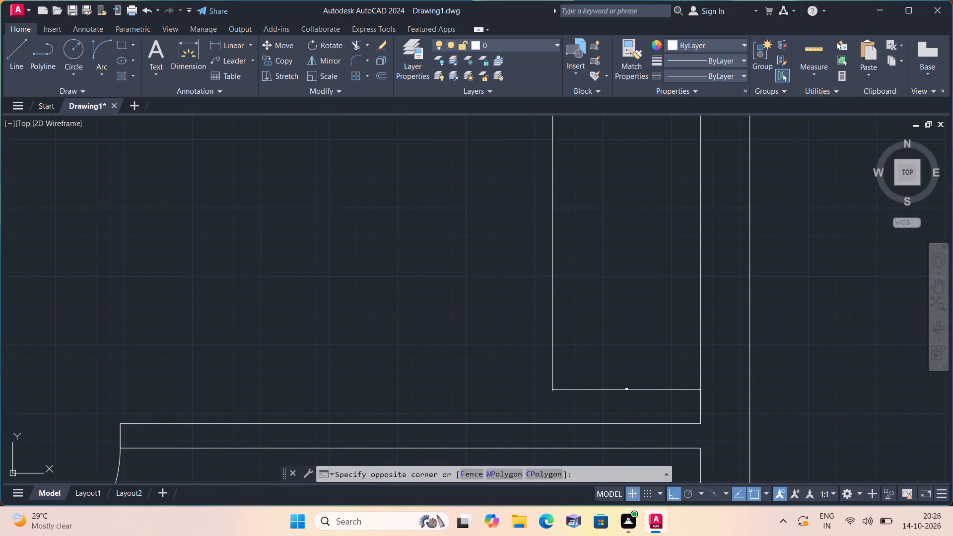
{"action": "left_click", "coordinate": [516, 289]}
{"action": "scroll", "coordinate": [516, 289], "scroll_direction": "down", "scroll_amount": 3}
{"action": "middle_click_drag", "start_coordinate": [507, 286], "coordinate": [519, 332]}
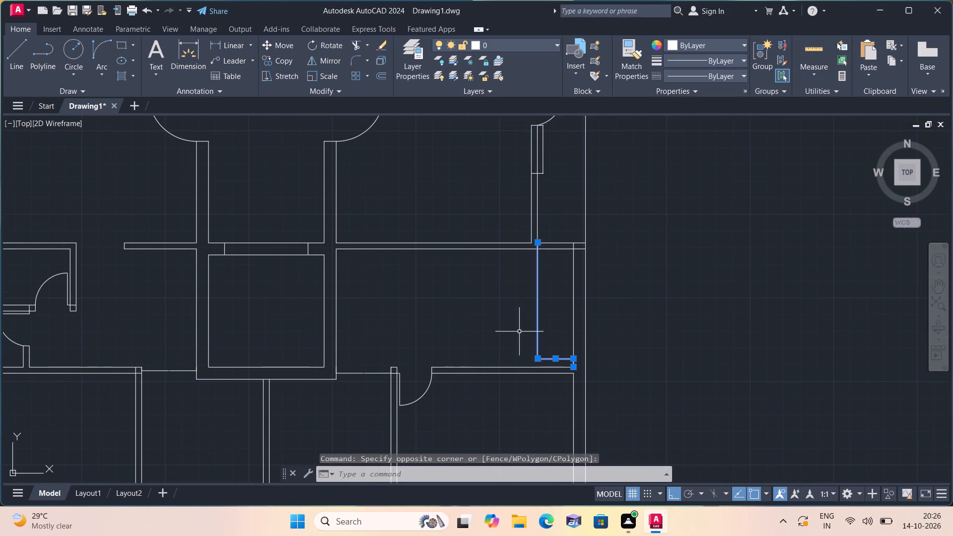
{"action": "key", "text": "Delete"}
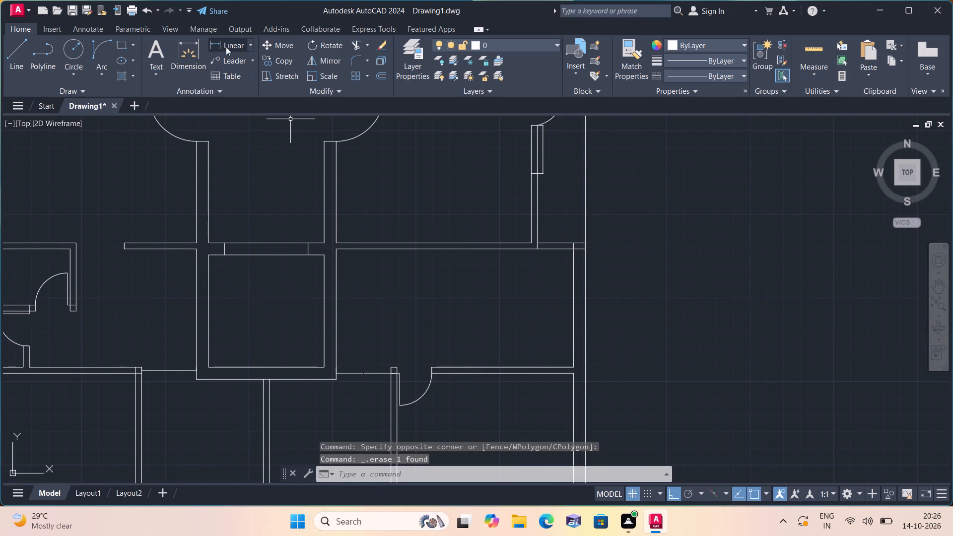
Add a horizontal linear dimension along the wall's north face, from the vertical partition's east face to the east exterior wall's inner face.
{"action": "left_click", "coordinate": [228, 44]}
{"action": "scroll", "coordinate": [529, 251], "scroll_direction": "up", "scroll_amount": 2}
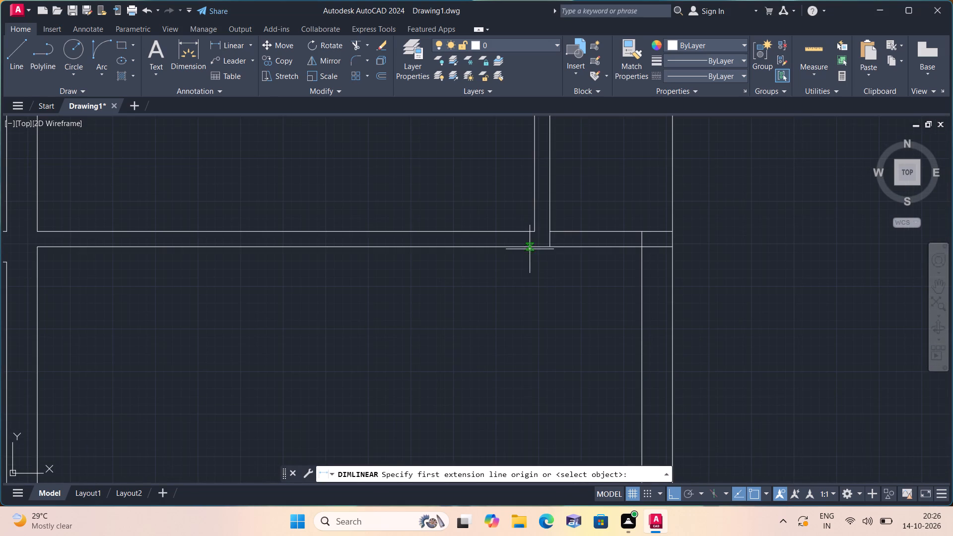
{"action": "left_click", "coordinate": [549, 232]}
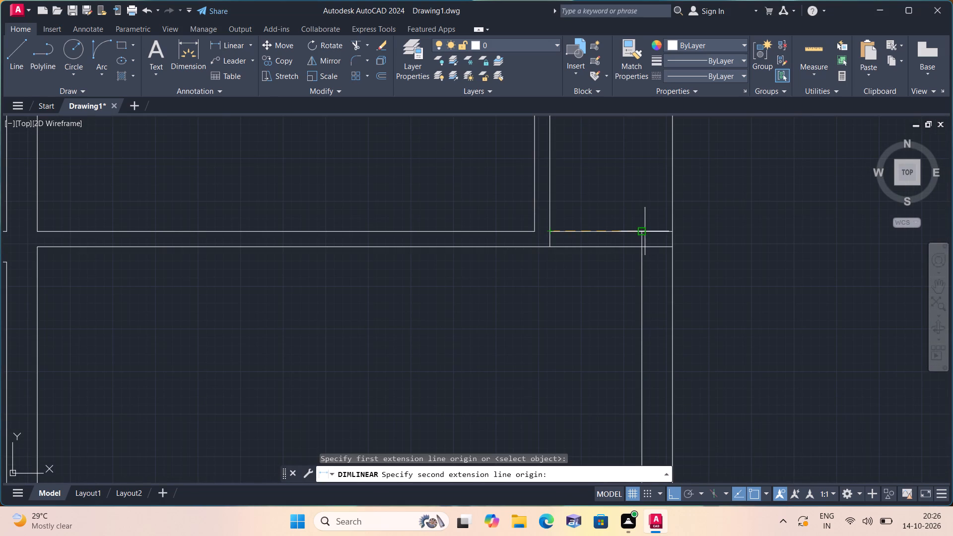
{"action": "left_click", "coordinate": [646, 230]}
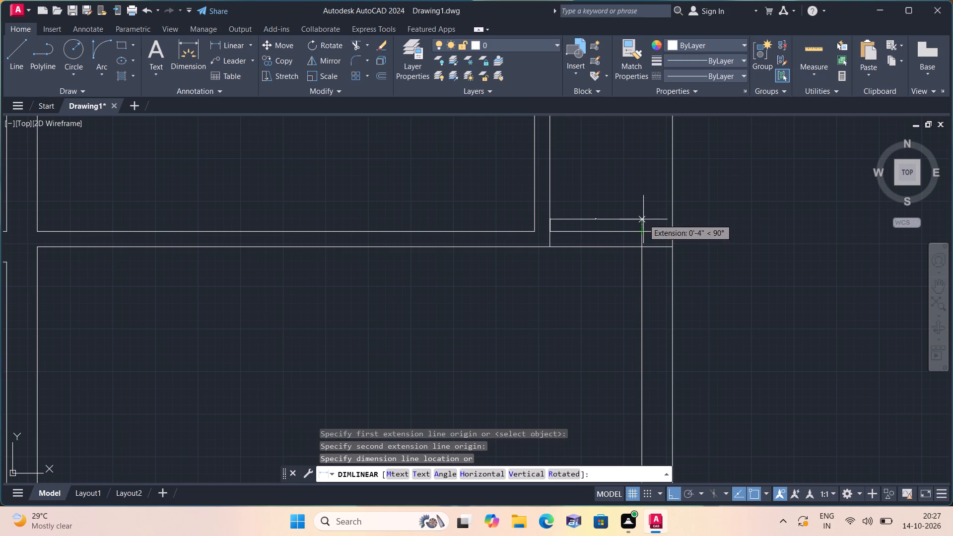
{"action": "left_click", "coordinate": [643, 217]}
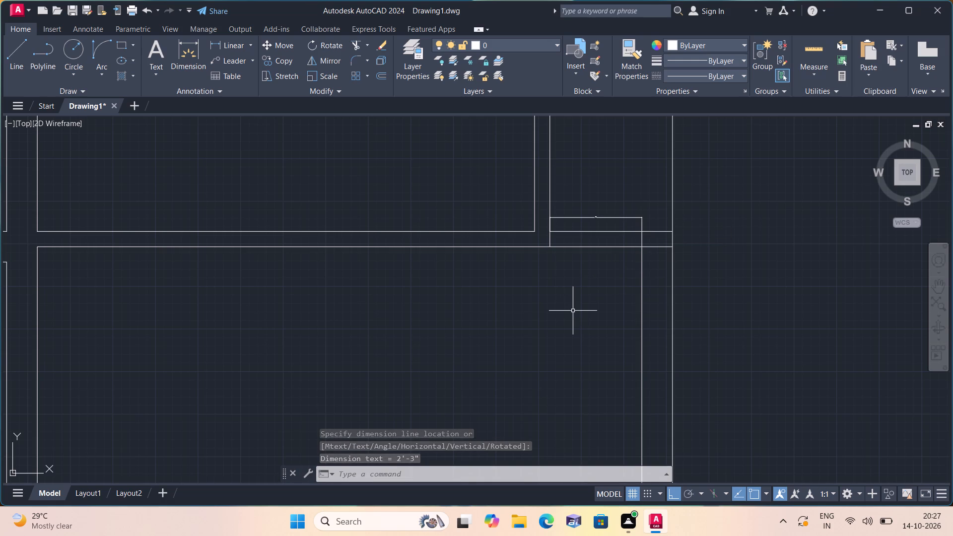
Offset the north face of the horizontal wall east of the door opening 3'6" north into the room.
{"action": "scroll", "coordinate": [587, 309], "scroll_direction": "up", "scroll_amount": 1}
{"action": "middle_click_drag", "start_coordinate": [584, 309], "coordinate": [563, 353]}
{"action": "scroll", "coordinate": [564, 354], "scroll_direction": "down", "scroll_amount": 2}
{"action": "middle_click_drag", "start_coordinate": [564, 353], "coordinate": [585, 298]}
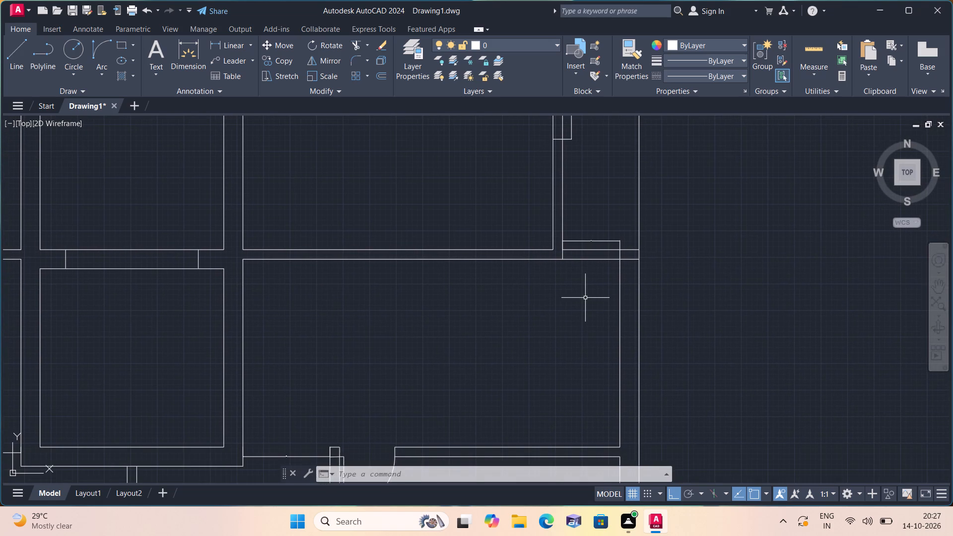
{"action": "type", "text": "offset"}
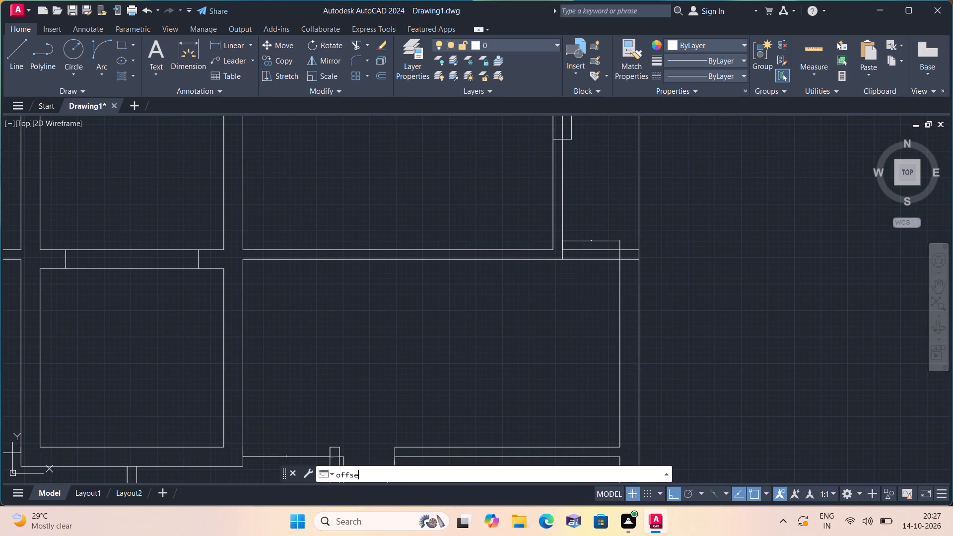
{"action": "key", "text": "space"}
{"action": "scroll", "coordinate": [586, 324], "scroll_direction": "down", "scroll_amount": 1}
{"action": "middle_click_drag", "start_coordinate": [583, 324], "coordinate": [587, 296]}
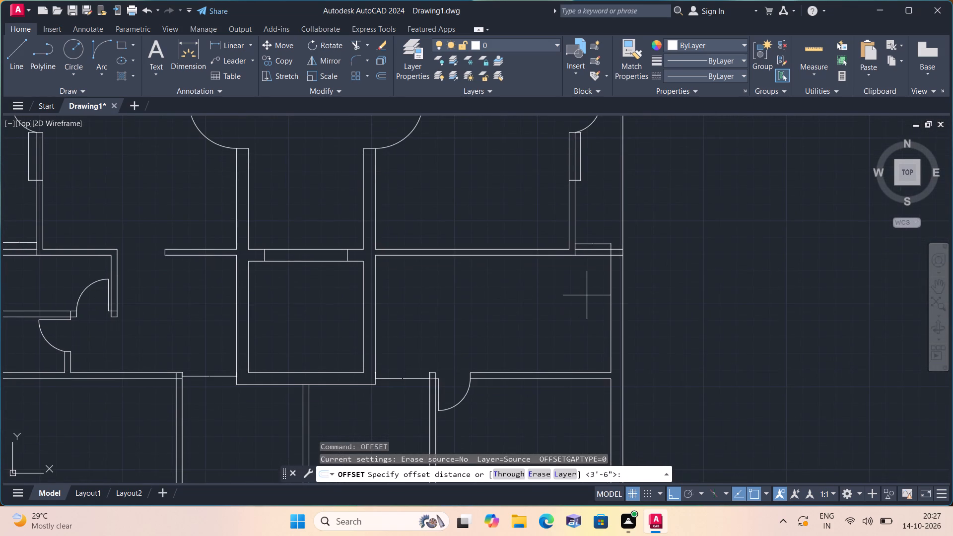
{"action": "scroll", "coordinate": [587, 295], "scroll_direction": "up", "scroll_amount": 1}
{"action": "middle_click_drag", "start_coordinate": [587, 295], "coordinate": [577, 342]}
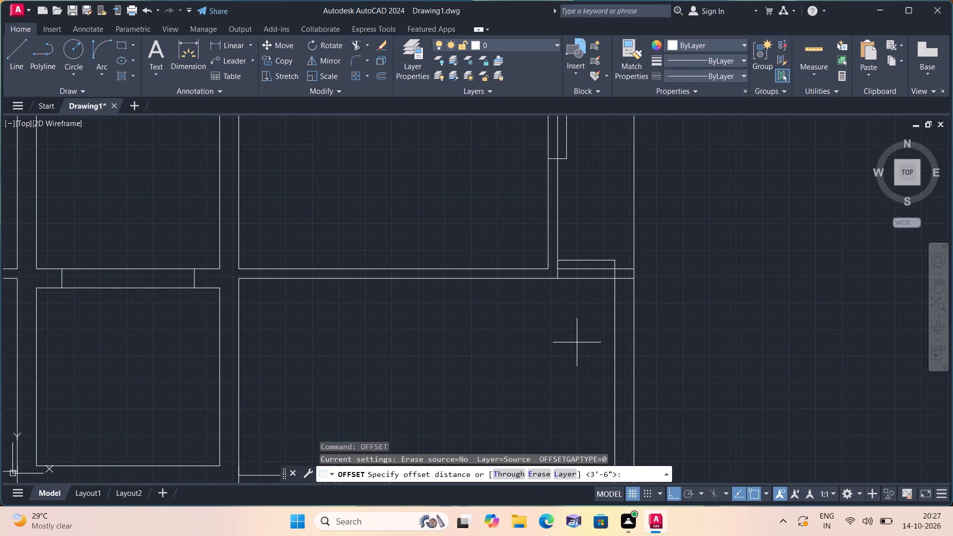
{"action": "key", "text": "3"}
{"action": "middle_click_drag", "start_coordinate": [577, 342], "coordinate": [571, 299]}
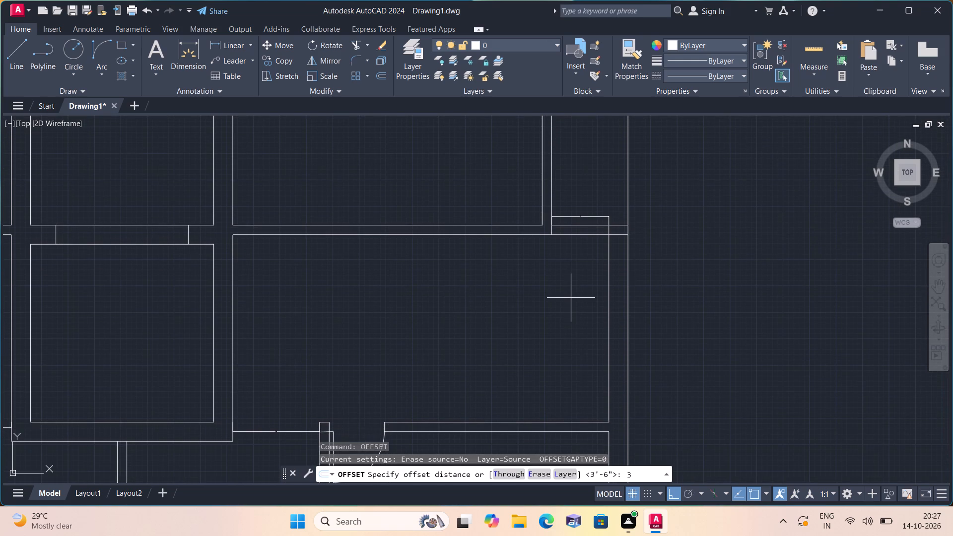
{"action": "type", "text": "'6\""}
{"action": "scroll", "coordinate": [577, 315], "scroll_direction": "down", "scroll_amount": 1}
{"action": "key", "text": "space"}
{"action": "middle_click_drag", "start_coordinate": [575, 318], "coordinate": [569, 272]}
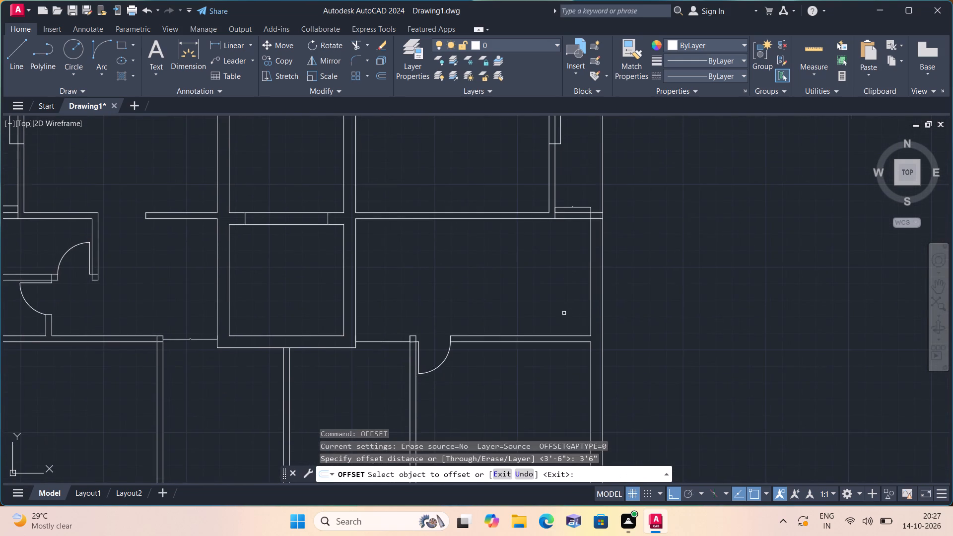
{"action": "scroll", "coordinate": [561, 313], "scroll_direction": "up", "scroll_amount": 1}
{"action": "left_click", "coordinate": [562, 348]}
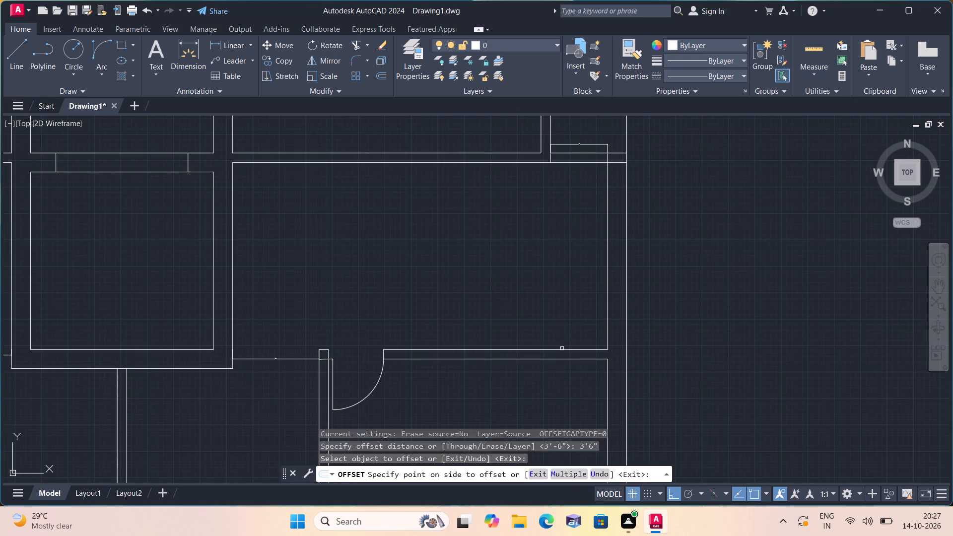
{"action": "left_click", "coordinate": [561, 297]}
{"action": "key", "text": "space"}
Offset the new horizontal line 4.5" north to give the partition its thickness.
{"action": "key", "text": "space"}
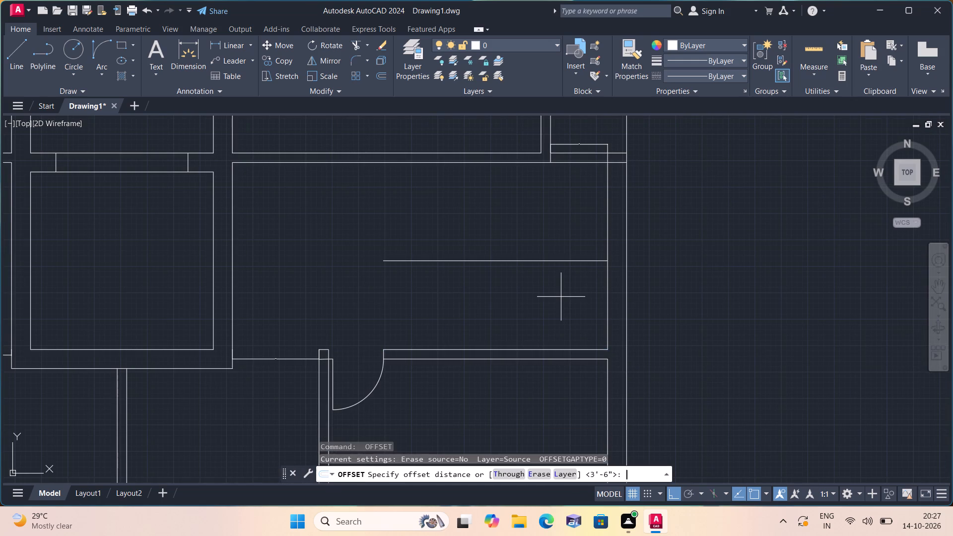
{"action": "type", "text": "4.5\""}
{"action": "key", "text": "space"}
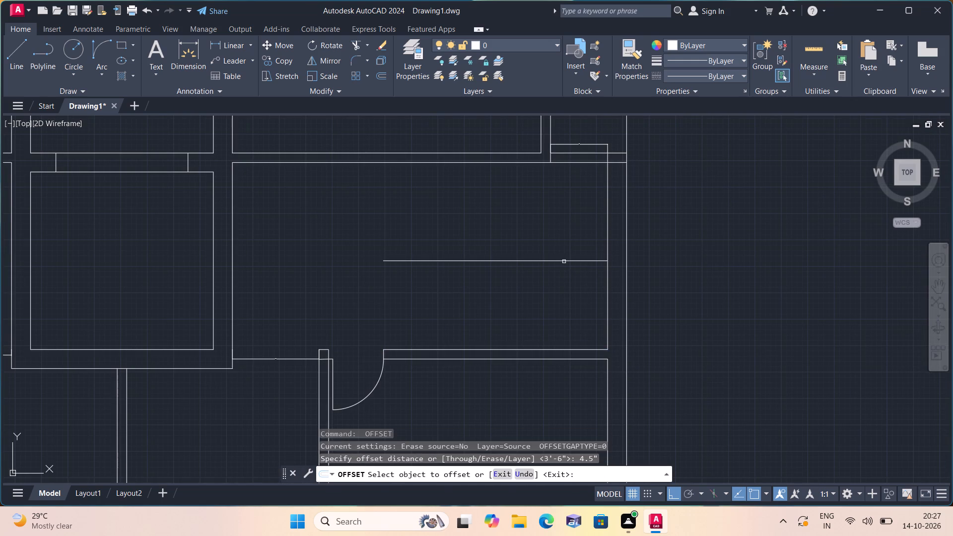
{"action": "left_click", "coordinate": [564, 262]}
{"action": "left_click", "coordinate": [556, 234]}
{"action": "key", "text": "space"}
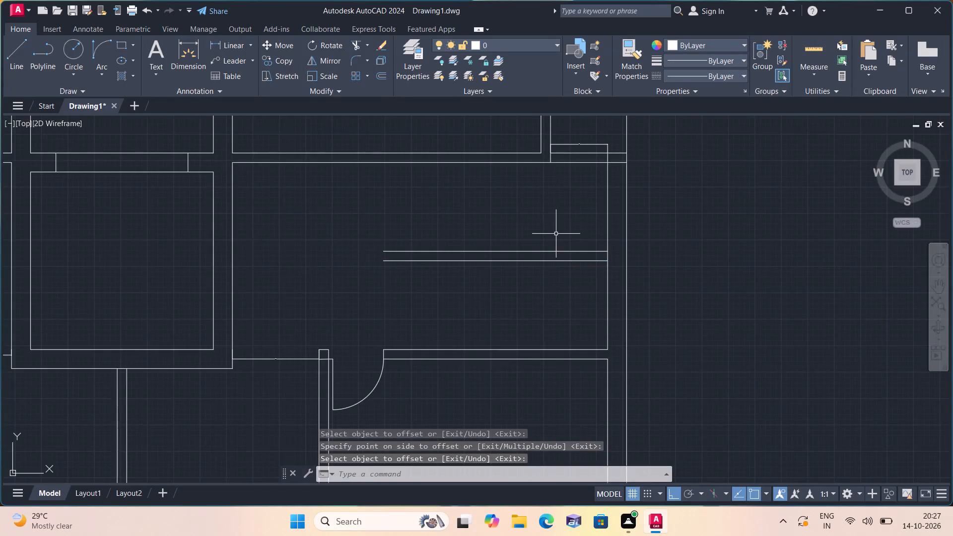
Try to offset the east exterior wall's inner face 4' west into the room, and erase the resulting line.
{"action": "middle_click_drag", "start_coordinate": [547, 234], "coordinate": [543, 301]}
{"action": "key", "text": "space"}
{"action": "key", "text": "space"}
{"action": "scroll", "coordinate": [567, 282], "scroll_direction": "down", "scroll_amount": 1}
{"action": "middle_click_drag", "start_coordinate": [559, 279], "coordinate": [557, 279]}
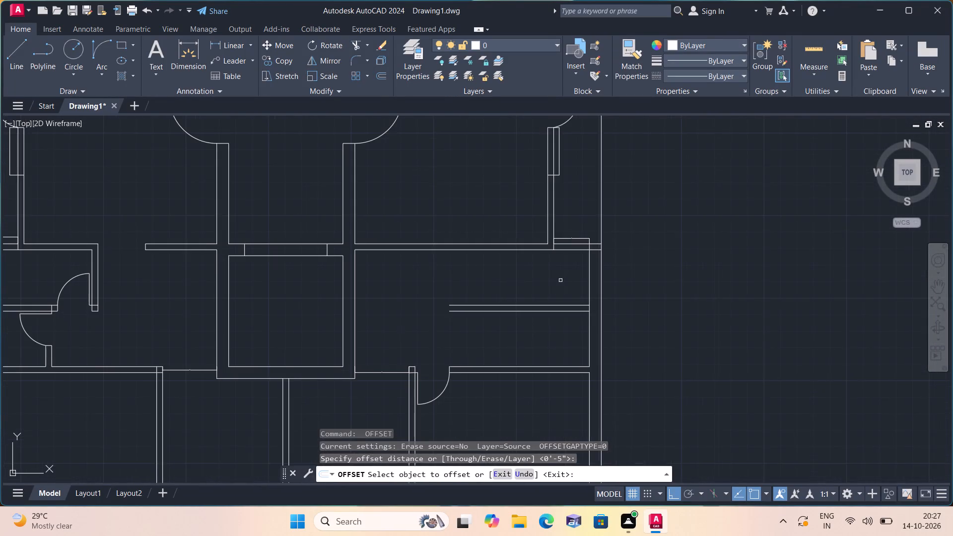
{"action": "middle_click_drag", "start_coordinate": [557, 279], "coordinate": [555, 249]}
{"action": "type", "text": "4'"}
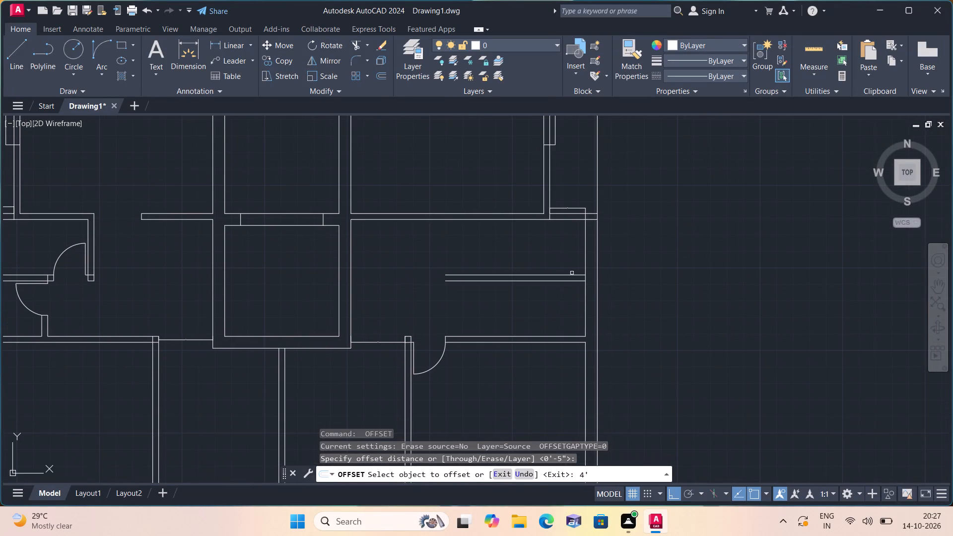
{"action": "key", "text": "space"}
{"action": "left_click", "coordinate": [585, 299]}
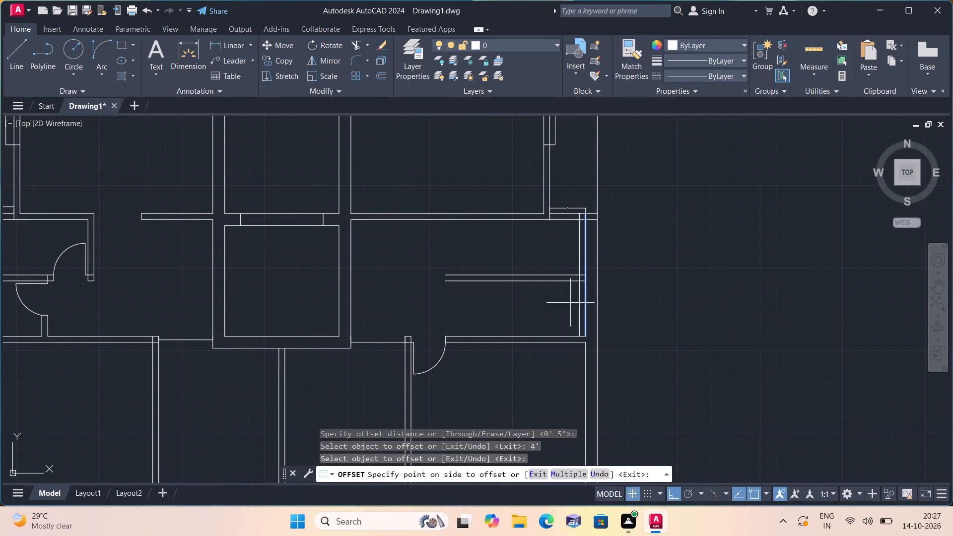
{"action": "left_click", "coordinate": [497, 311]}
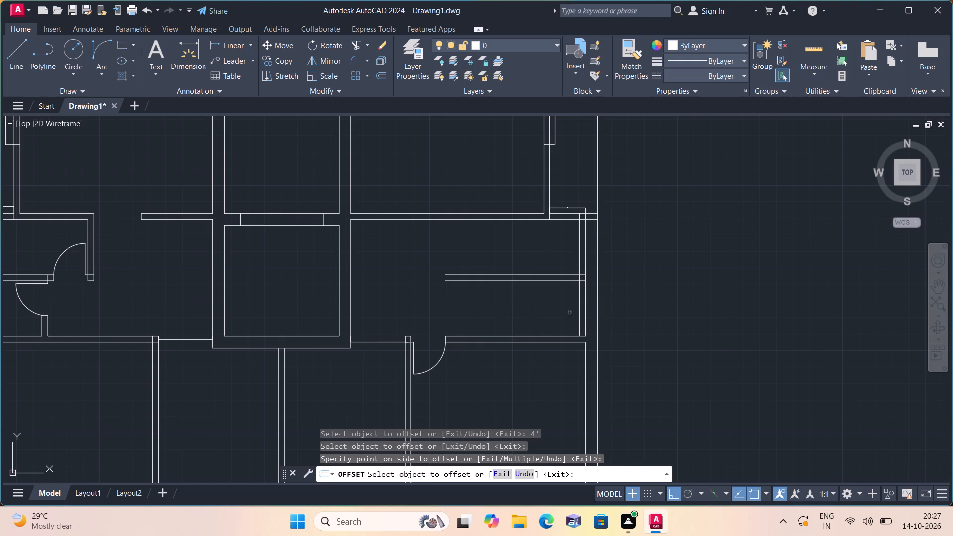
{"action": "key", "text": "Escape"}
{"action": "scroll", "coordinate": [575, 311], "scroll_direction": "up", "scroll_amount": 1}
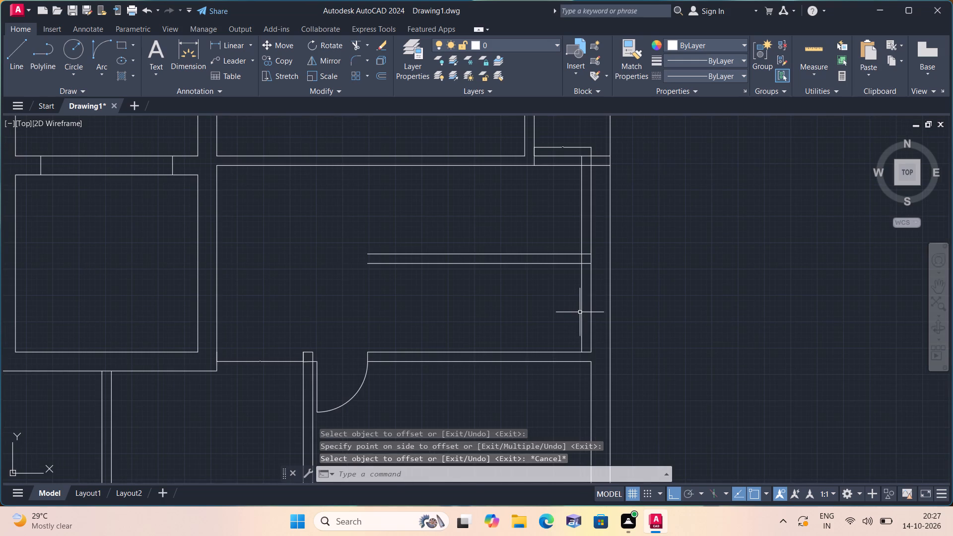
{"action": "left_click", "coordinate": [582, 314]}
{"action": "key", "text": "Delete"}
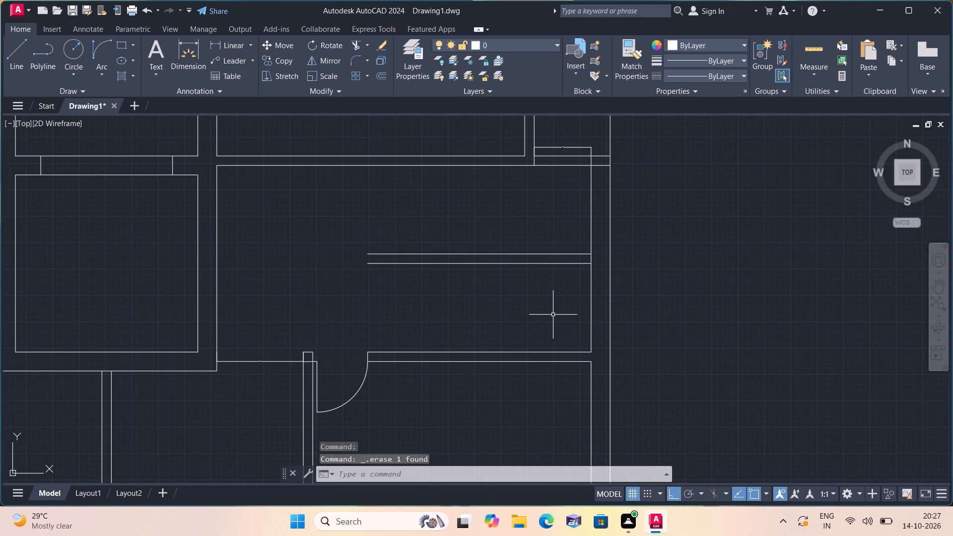
Offset the east exterior wall's inner face 4' west across the new horizontal partition.
{"action": "scroll", "coordinate": [553, 315], "scroll_direction": "down", "scroll_amount": 1}
{"action": "type", "text": "off 4'"}
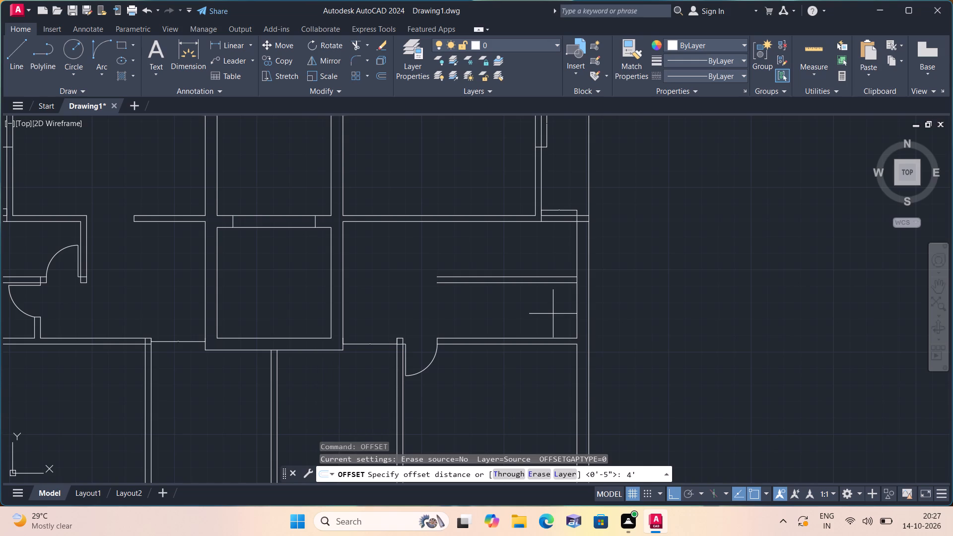
{"action": "key", "text": "space"}
{"action": "scroll", "coordinate": [555, 314], "scroll_direction": "up", "scroll_amount": 1}
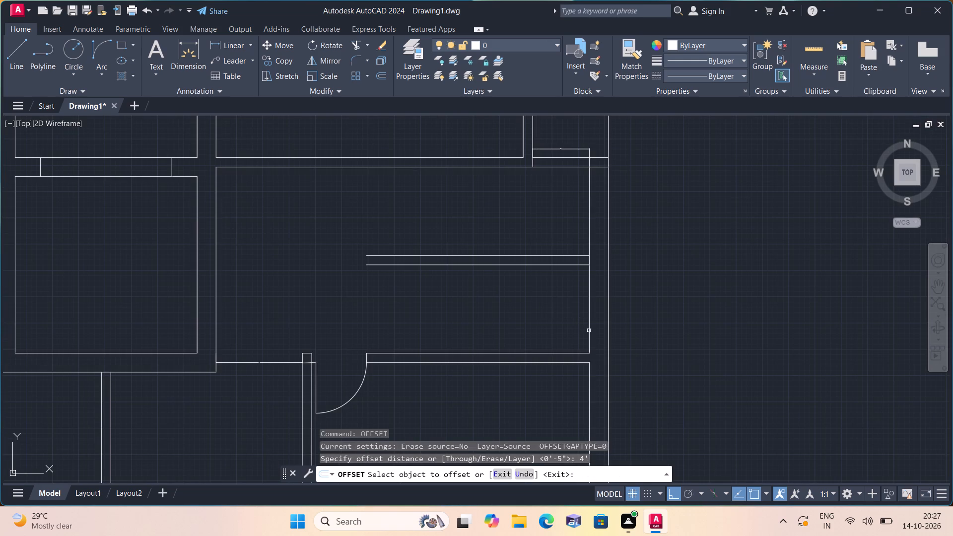
{"action": "left_click", "coordinate": [590, 331]}
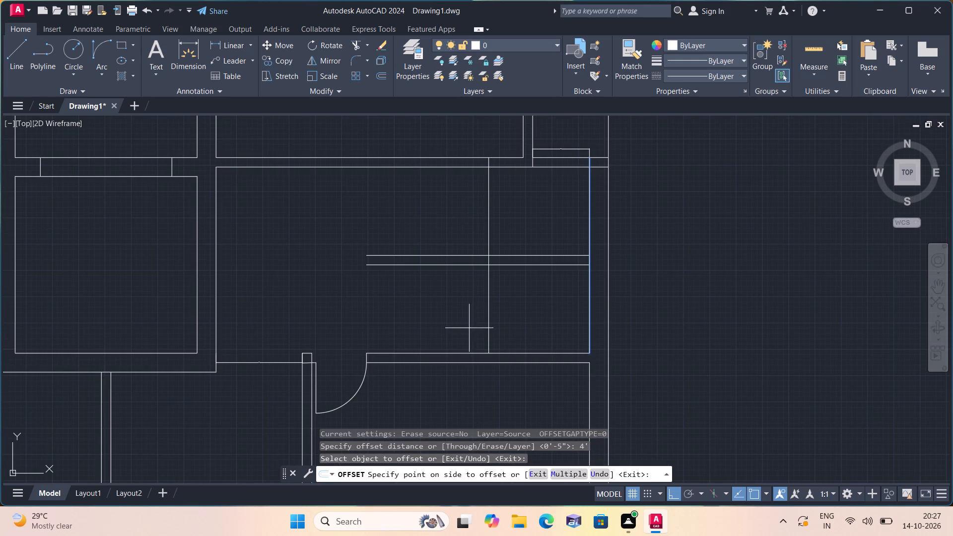
{"action": "left_click", "coordinate": [463, 326]}
{"action": "key", "text": "space"}
Offset the new vertical line 4.5" west to form the second face of the vertical partition.
{"action": "key", "text": "space"}
{"action": "type", "text": "4.5\""}
{"action": "key", "text": "space"}
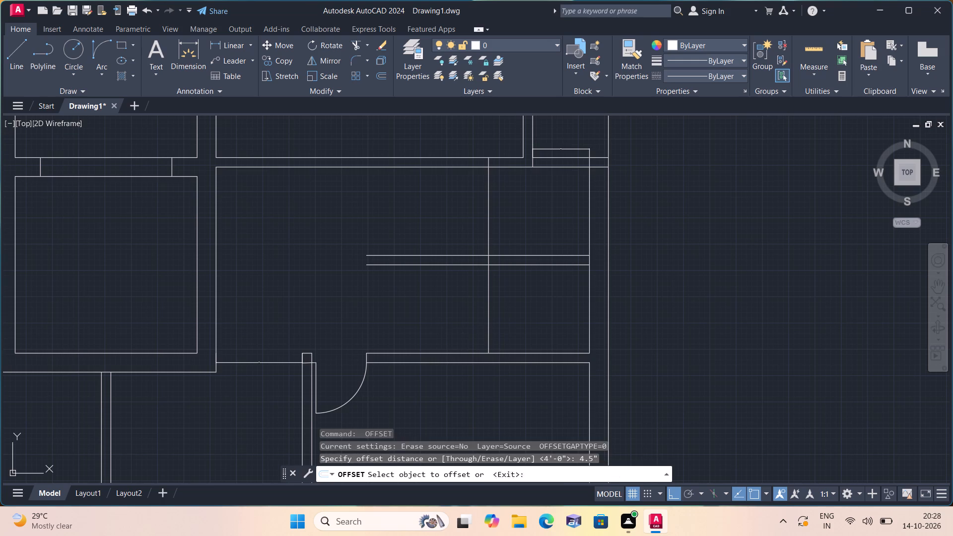
{"action": "left_click", "coordinate": [487, 325]}
{"action": "left_click", "coordinate": [440, 313]}
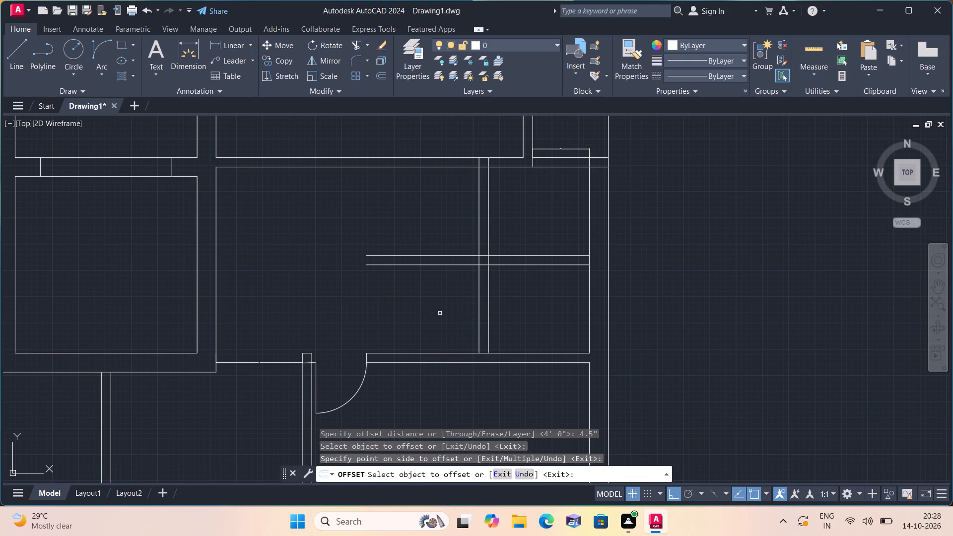
{"action": "key", "text": "space"}
Trim the south wall's face between the vertical partition's faces, and the horizontal partition's lines west of the vertical partition.
{"action": "middle_click_drag", "start_coordinate": [433, 310], "coordinate": [438, 345]}
{"action": "key", "text": "t"}
{"action": "type", "text": "rim"}
{"action": "key", "text": "space"}
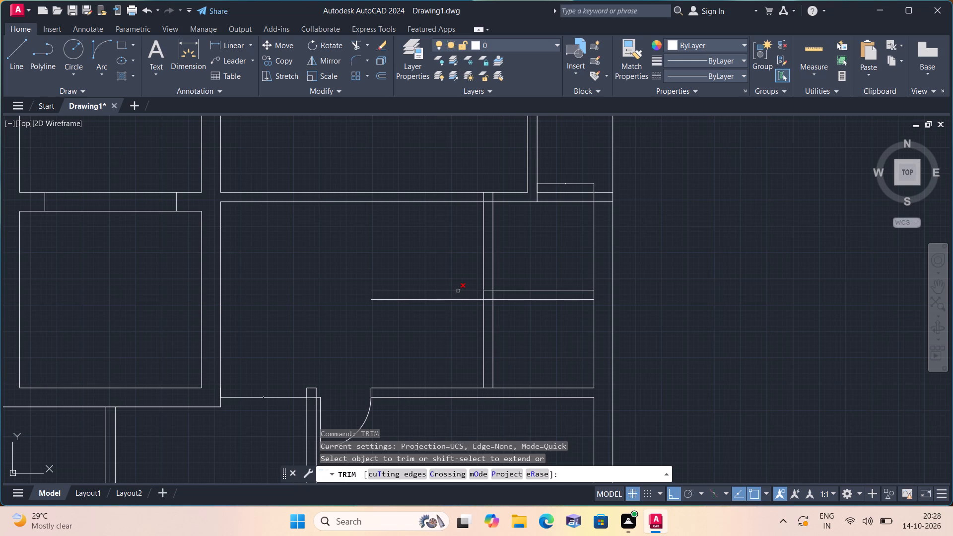
{"action": "left_click", "coordinate": [489, 389]}
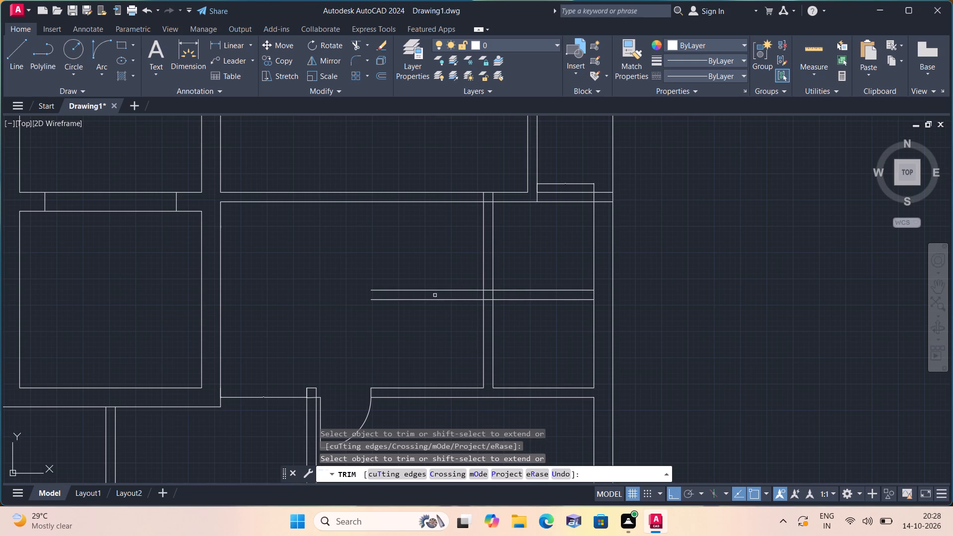
{"action": "left_click", "coordinate": [434, 270]}
{"action": "left_click", "coordinate": [434, 314]}
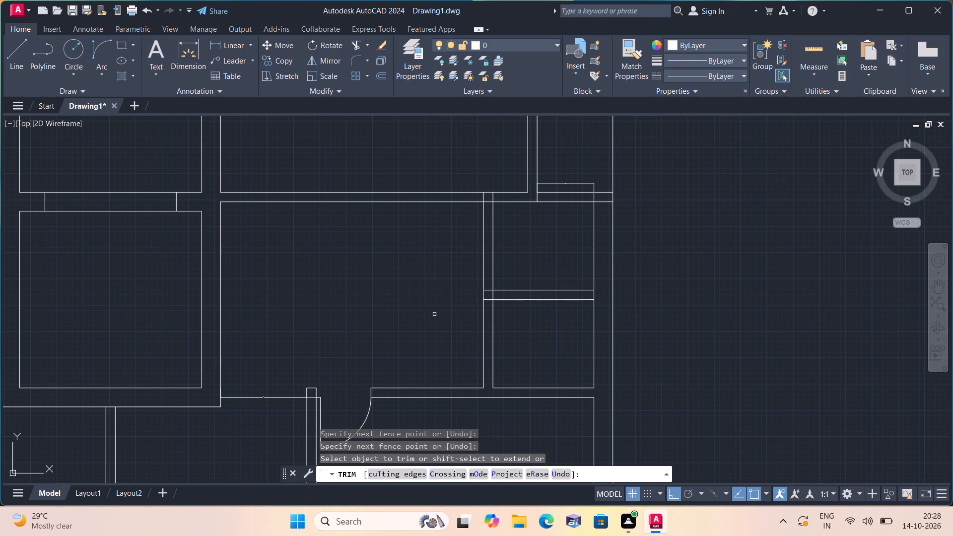
Trim the vertical partition's lines north of the horizontal partition, including their remaining pieces inside the room's north wall.
{"action": "scroll", "coordinate": [434, 314], "scroll_direction": "up", "scroll_amount": 1}
{"action": "middle_click_drag", "start_coordinate": [433, 314], "coordinate": [388, 359]}
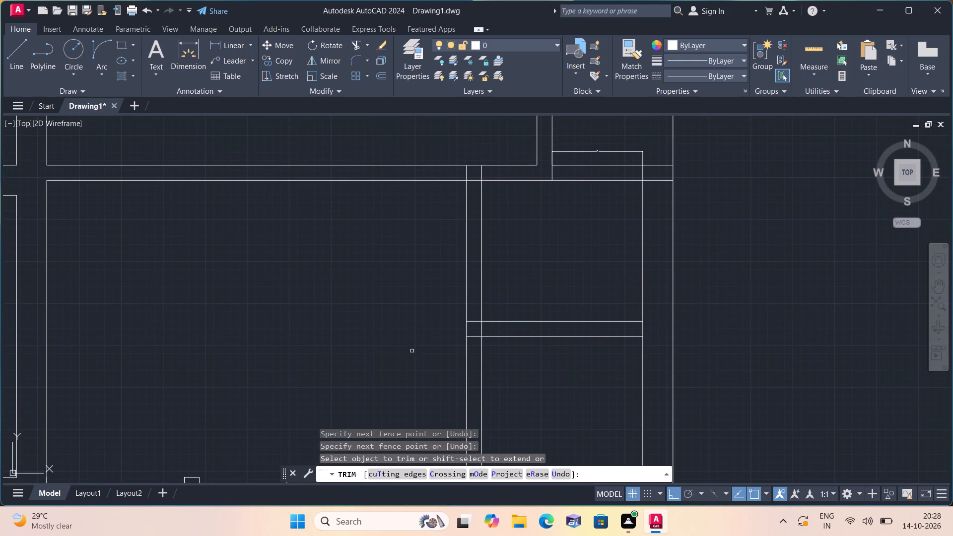
{"action": "middle_click_drag", "start_coordinate": [412, 351], "coordinate": [419, 333]}
{"action": "left_click", "coordinate": [530, 271]}
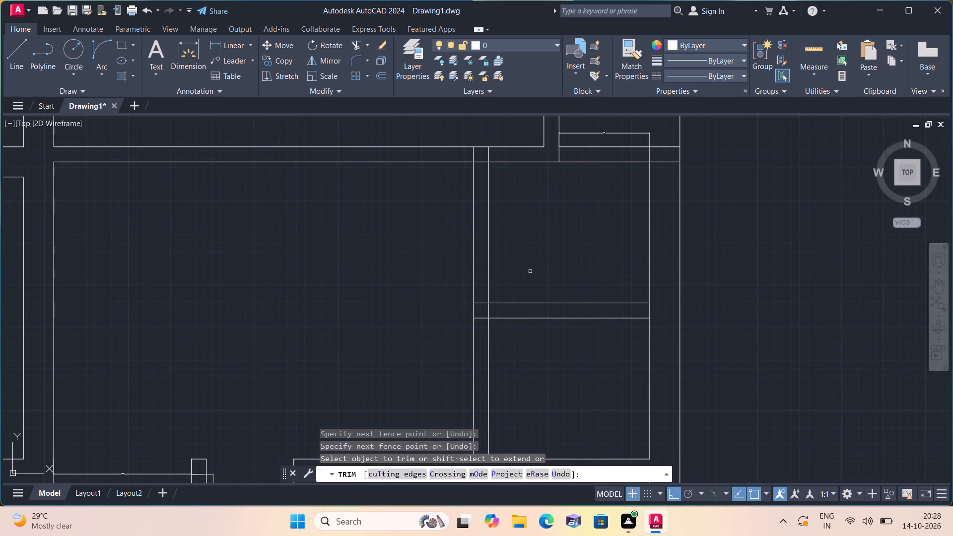
{"action": "left_click", "coordinate": [430, 270]}
{"action": "scroll", "coordinate": [430, 268], "scroll_direction": "down", "scroll_amount": 1}
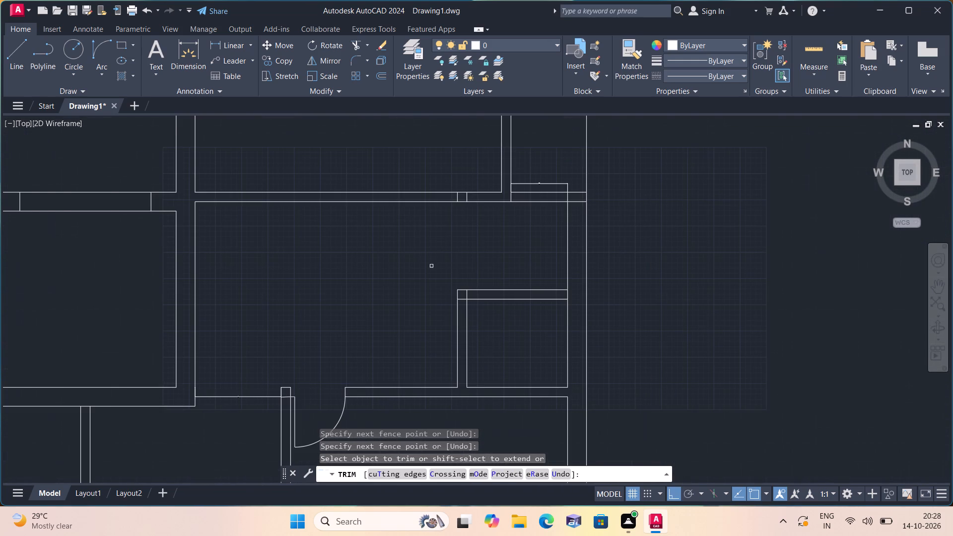
{"action": "scroll", "coordinate": [485, 201], "scroll_direction": "up", "scroll_amount": 3}
{"action": "left_click", "coordinate": [462, 186]}
{"action": "left_click", "coordinate": [351, 183]}
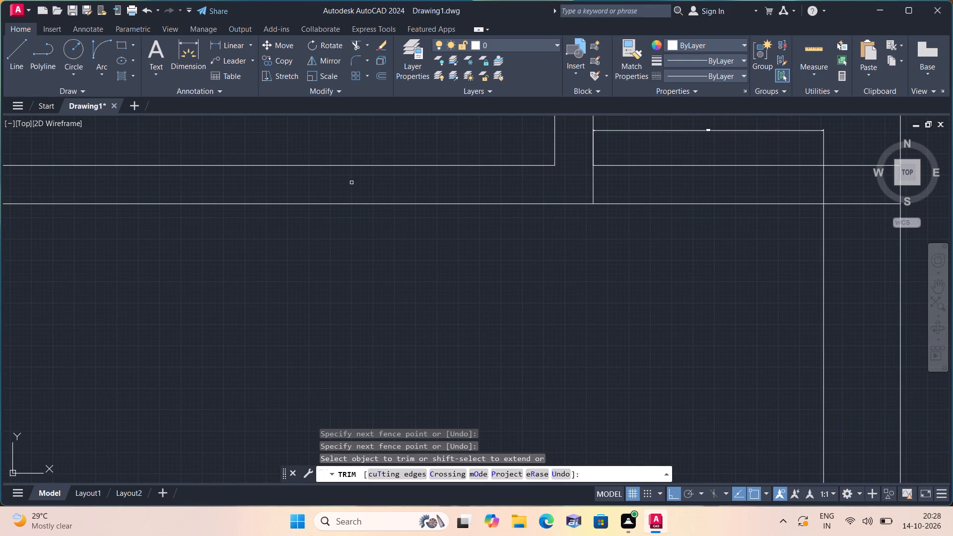
{"action": "key", "text": "Escape"}
Draw a line 2" south from the new partitions' inner corner and 2' east, forming the small room's door leaf.
{"action": "scroll", "coordinate": [351, 183], "scroll_direction": "down", "scroll_amount": 1}
{"action": "scroll", "coordinate": [415, 290], "scroll_direction": "down", "scroll_amount": 1}
{"action": "middle_click_drag", "start_coordinate": [416, 290], "coordinate": [452, 265]}
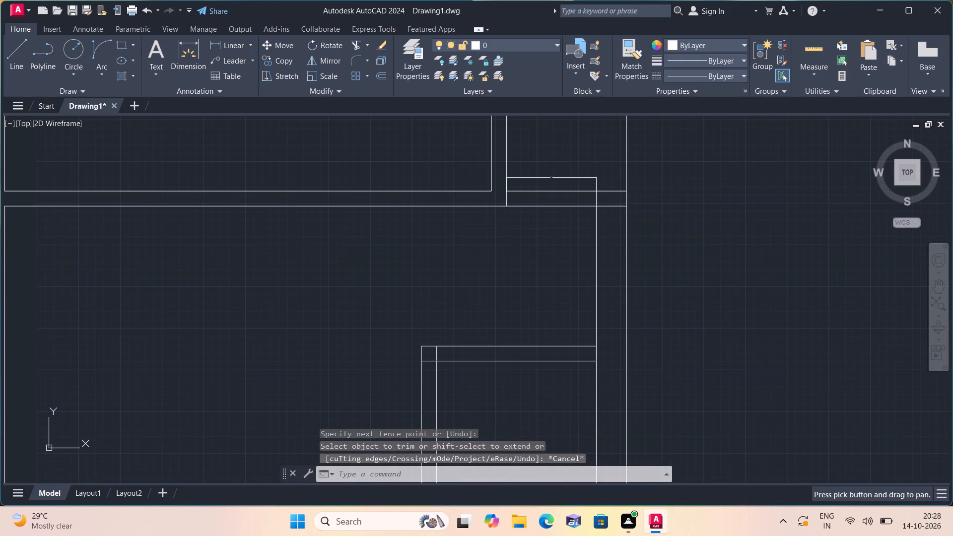
{"action": "middle_click_drag", "start_coordinate": [455, 291], "coordinate": [497, 270]}
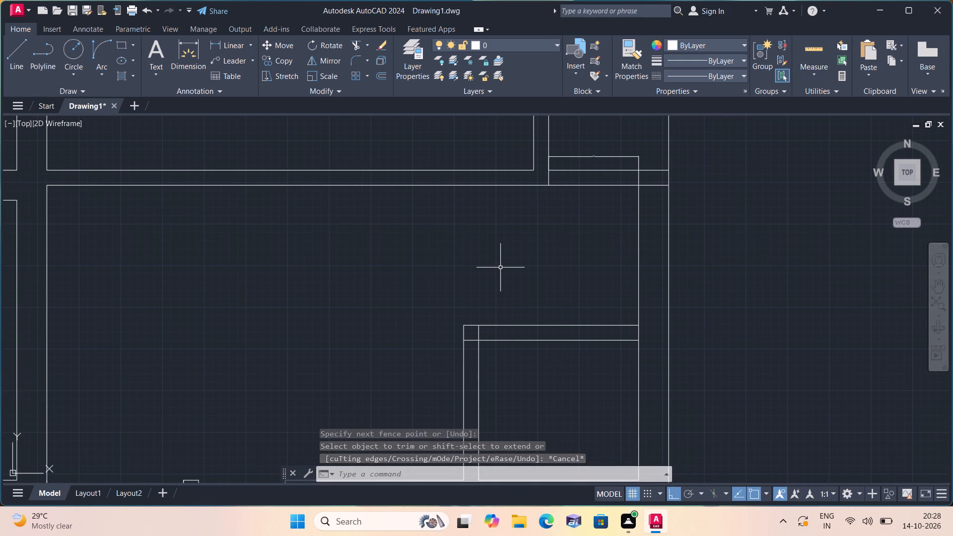
{"action": "middle_click_drag", "start_coordinate": [494, 289], "coordinate": [521, 254]}
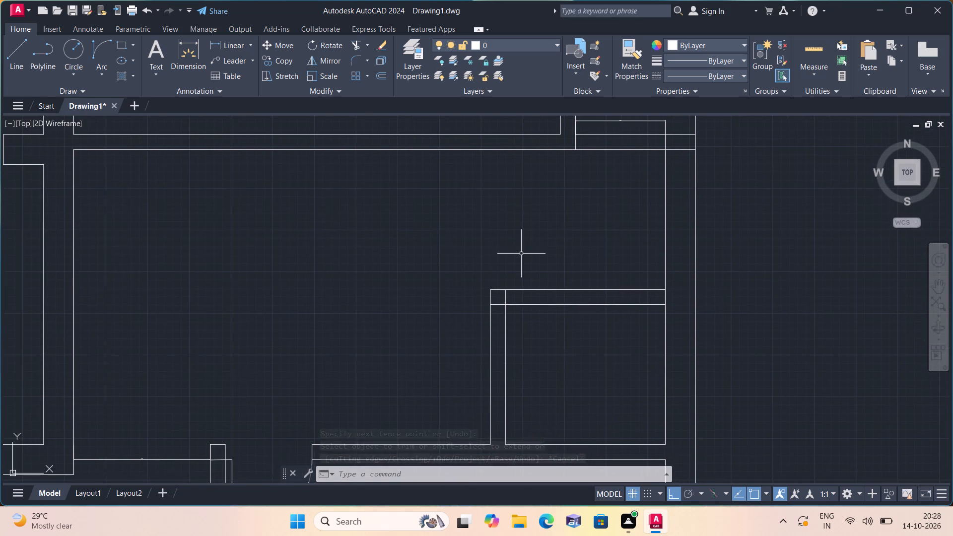
{"action": "key", "text": "l"}
{"action": "key", "text": "space"}
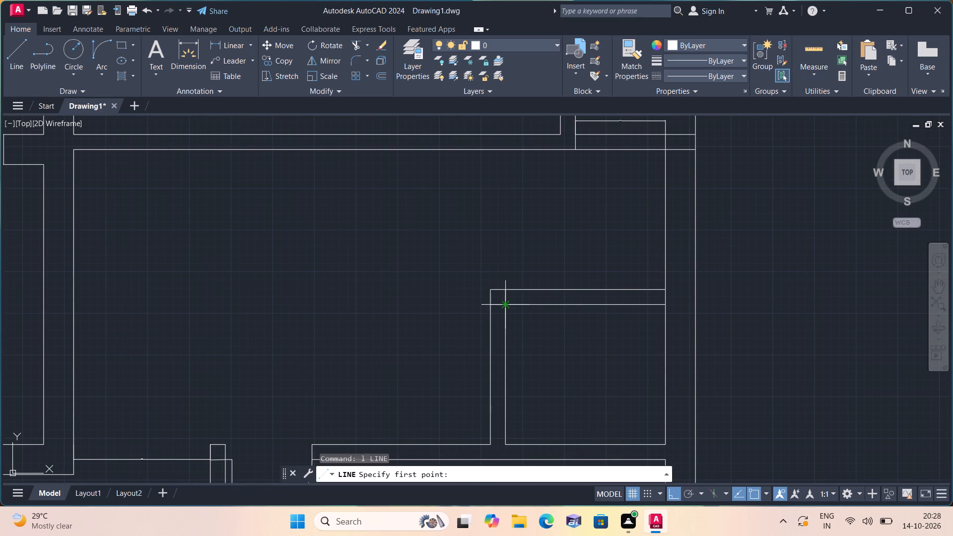
{"action": "left_click", "coordinate": [503, 303]}
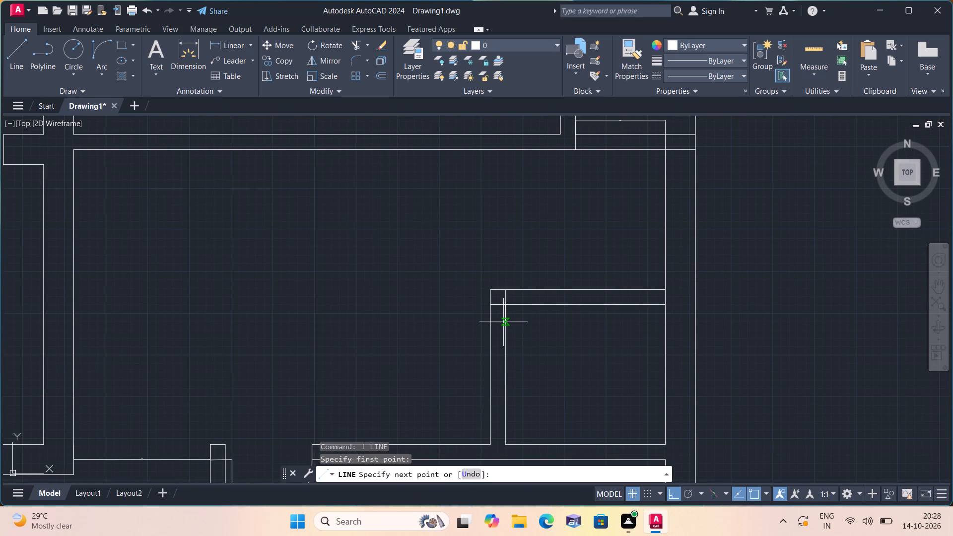
{"action": "type", "text": "2\""}
{"action": "key", "text": "space"}
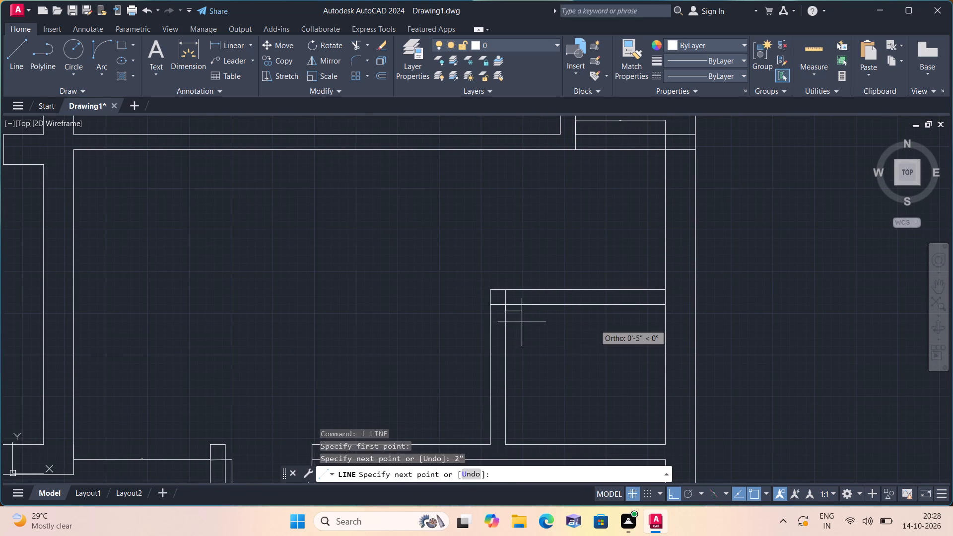
{"action": "type", "text": "2'"}
{"action": "key", "text": "space"}
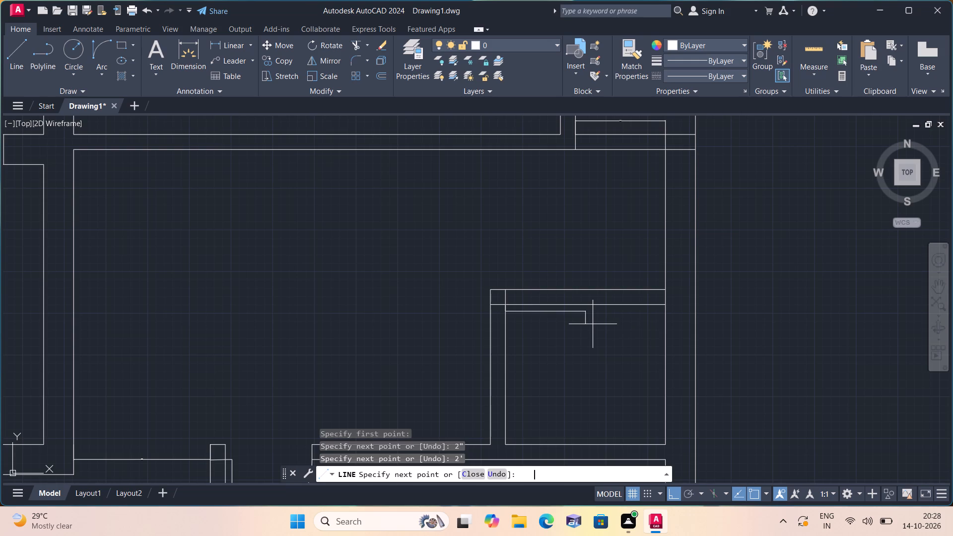
{"action": "key", "text": "Escape"}
Delete the short 2" line between the partition's inner corner and the door leaf.
{"action": "scroll", "coordinate": [519, 315], "scroll_direction": "up", "scroll_amount": 2}
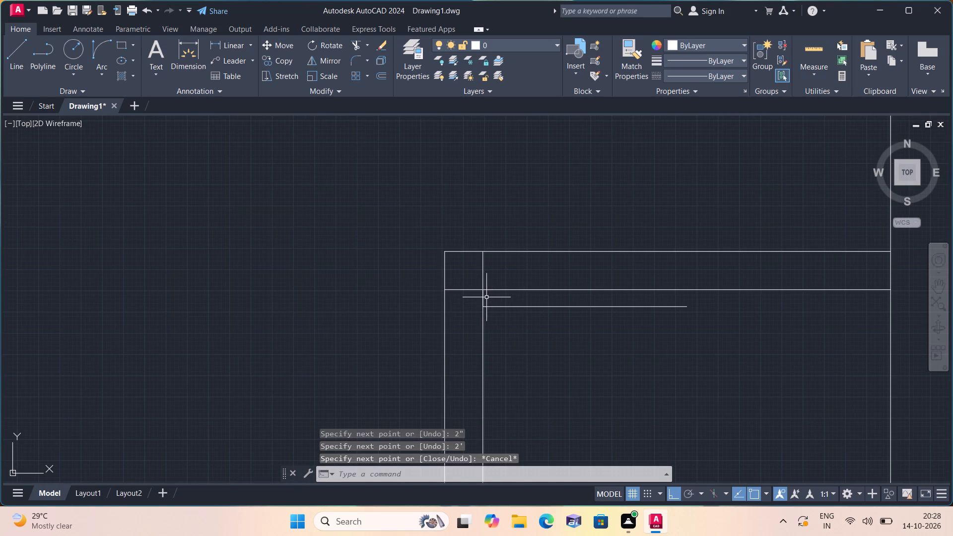
{"action": "left_click", "coordinate": [481, 295]}
{"action": "key", "text": "Delete"}
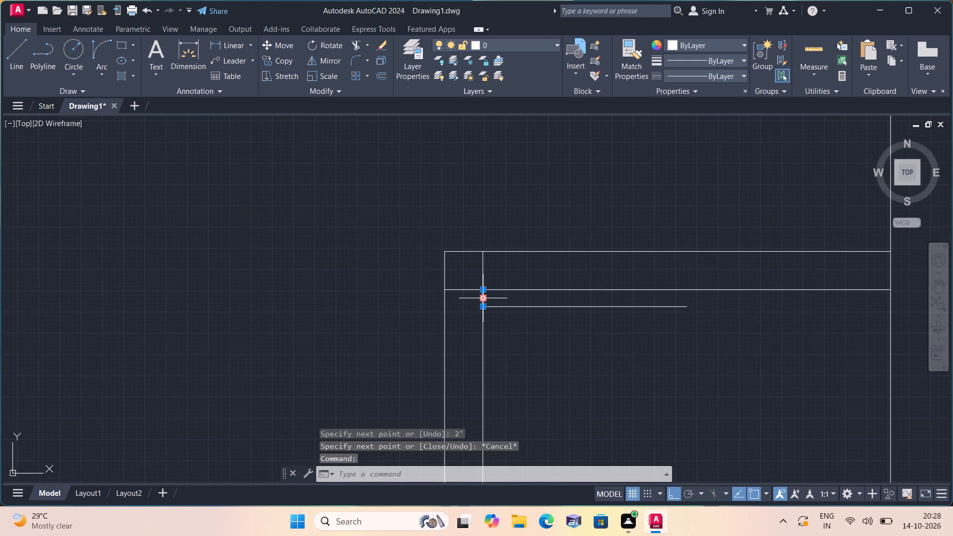
Draw a line 2' south from the door leaf's west end and west across the vertical partition to its outer face.
{"action": "scroll", "coordinate": [481, 295], "scroll_direction": "down", "scroll_amount": 1}
{"action": "scroll", "coordinate": [537, 324], "scroll_direction": "down", "scroll_amount": 1}
{"action": "middle_click_drag", "start_coordinate": [535, 324], "coordinate": [533, 281]}
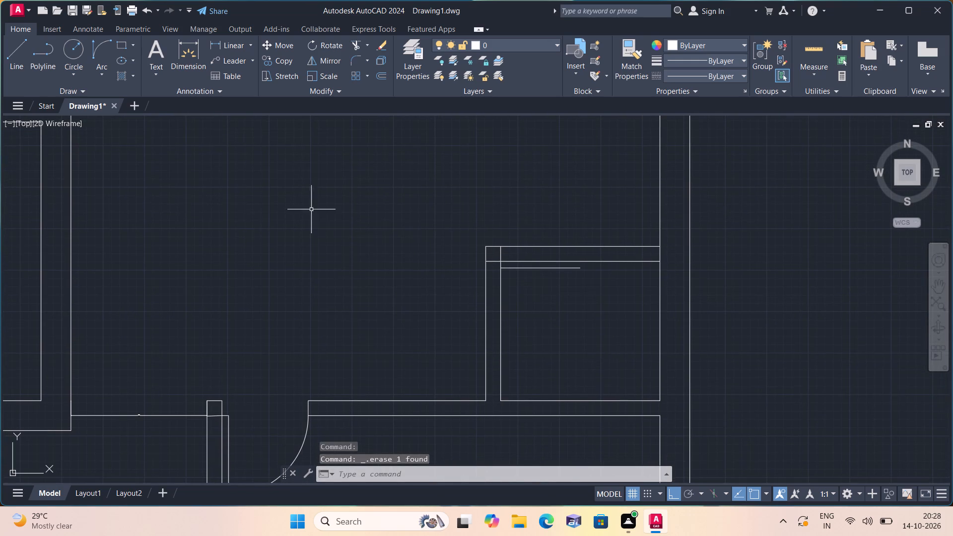
{"action": "key", "text": "l"}
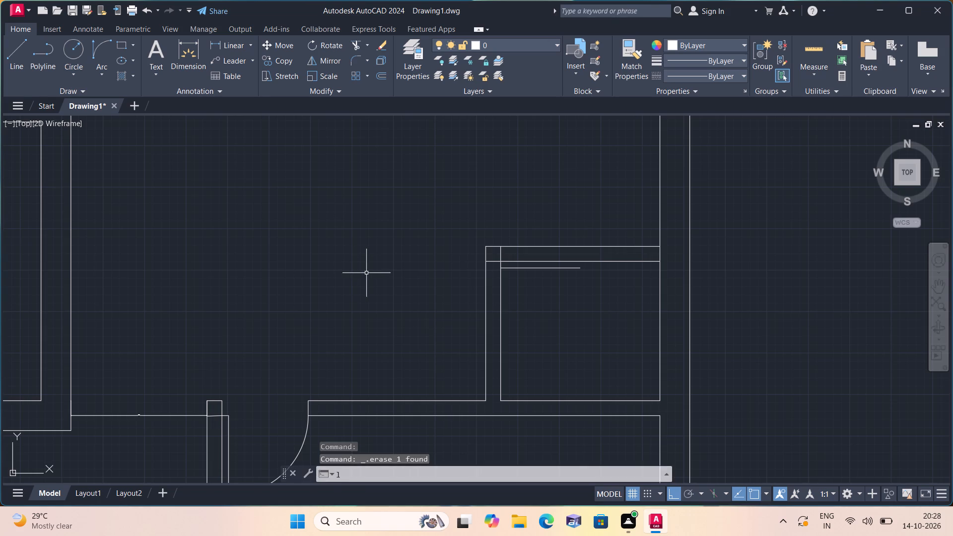
{"action": "key", "text": "space"}
{"action": "scroll", "coordinate": [469, 278], "scroll_direction": "up", "scroll_amount": 1}
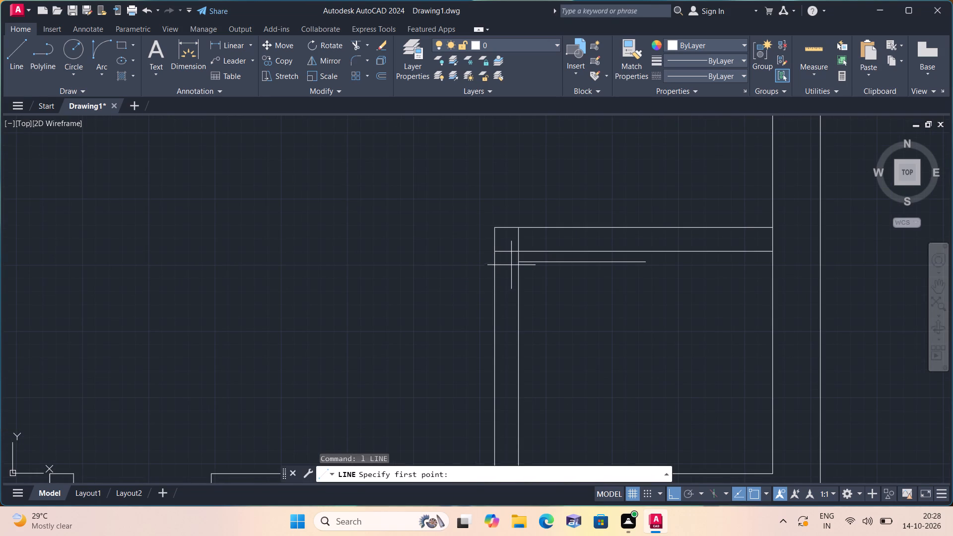
{"action": "left_click", "coordinate": [515, 261]}
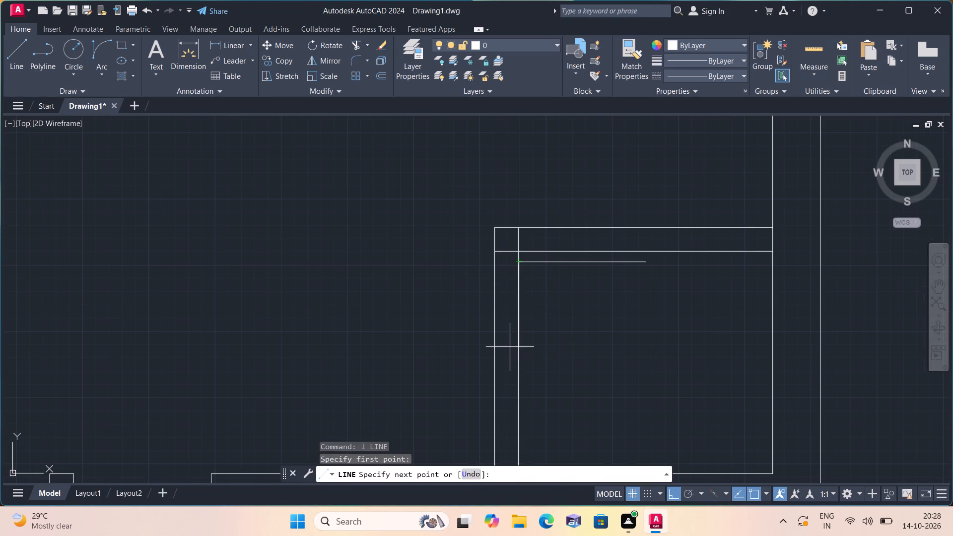
{"action": "type", "text": "2'"}
{"action": "key", "text": "space"}
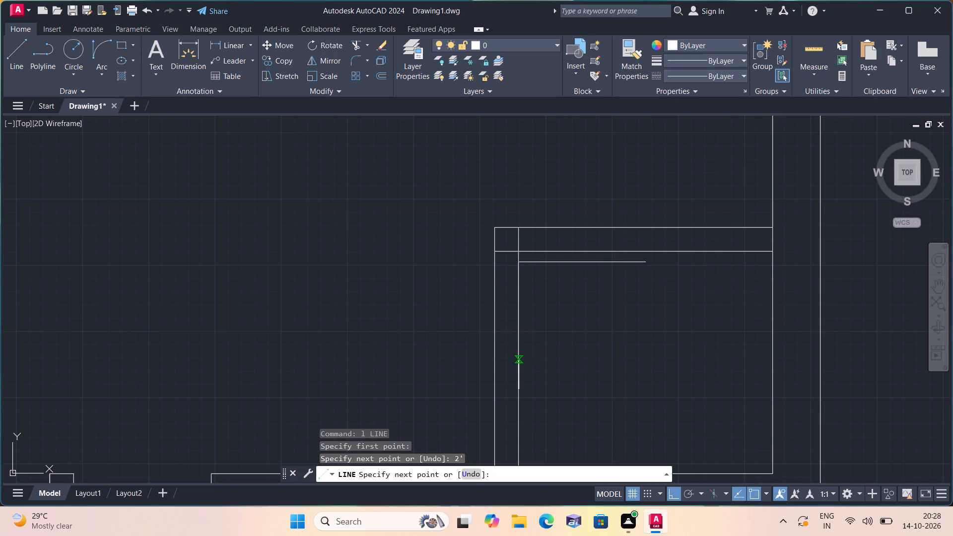
{"action": "left_click", "coordinate": [494, 389]}
{"action": "key", "text": "space"}
Trim both faces of the vertical partition between the door leaf and the new cross line to open the doorway.
{"action": "middle_click_drag", "start_coordinate": [518, 358], "coordinate": [526, 328]}
{"action": "type", "text": "tr"}
{"action": "type", "text": "im"}
{"action": "key", "text": "space"}
{"action": "left_click", "coordinate": [551, 307]}
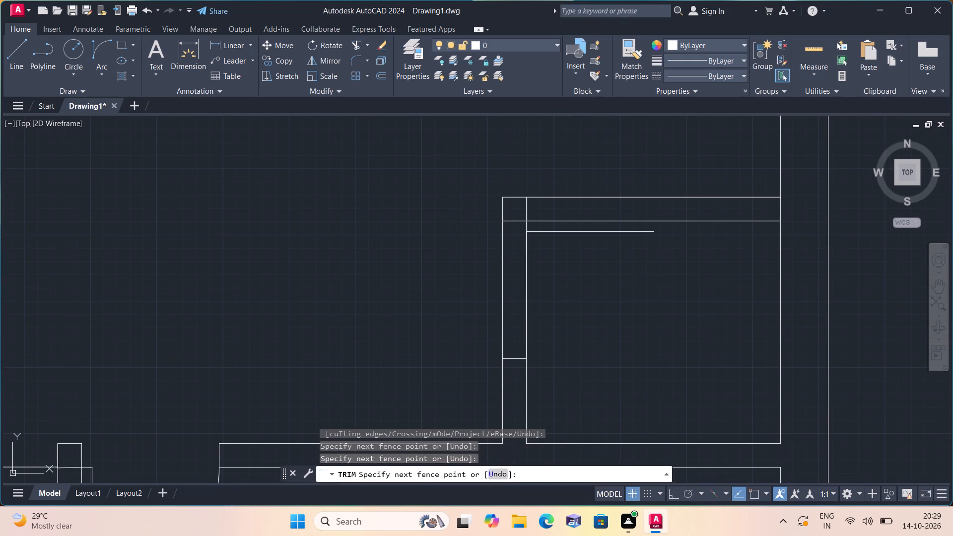
{"action": "left_click", "coordinate": [464, 259]}
{"action": "key", "text": "Escape"}
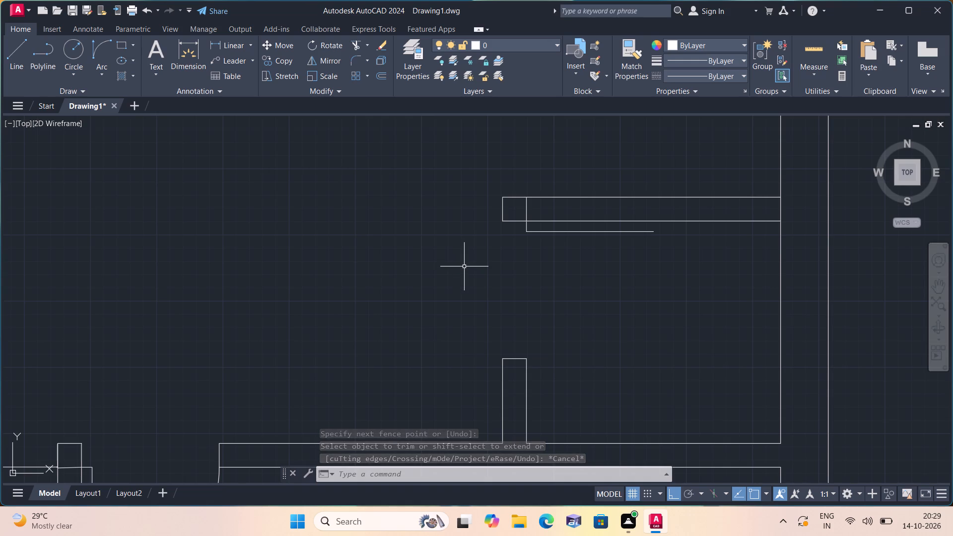
Draw a Start, End, Direction arc from the door leaf's east end to the lower jamb's east corner as the door swing.
{"action": "scroll", "coordinate": [464, 267], "scroll_direction": "down", "scroll_amount": 1}
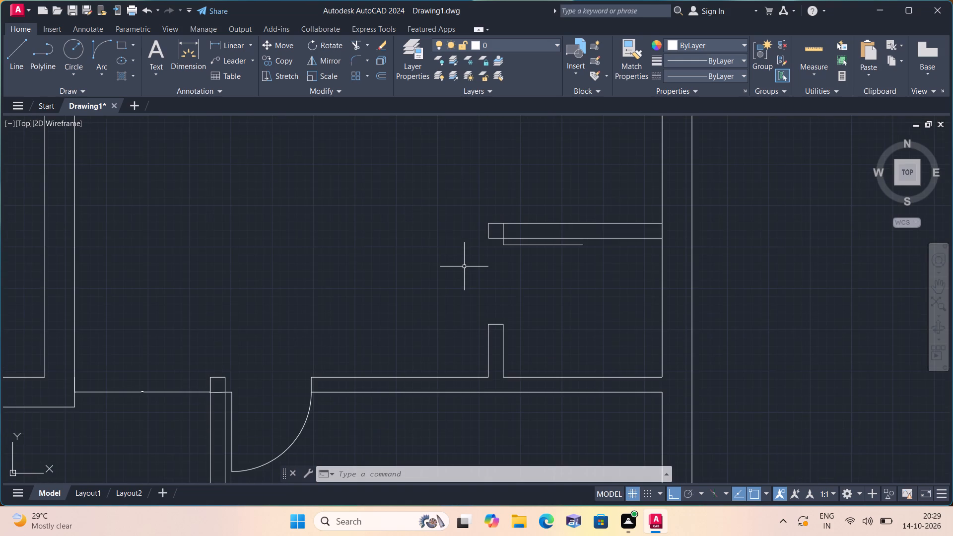
{"action": "middle_click_drag", "start_coordinate": [506, 303], "coordinate": [503, 285]}
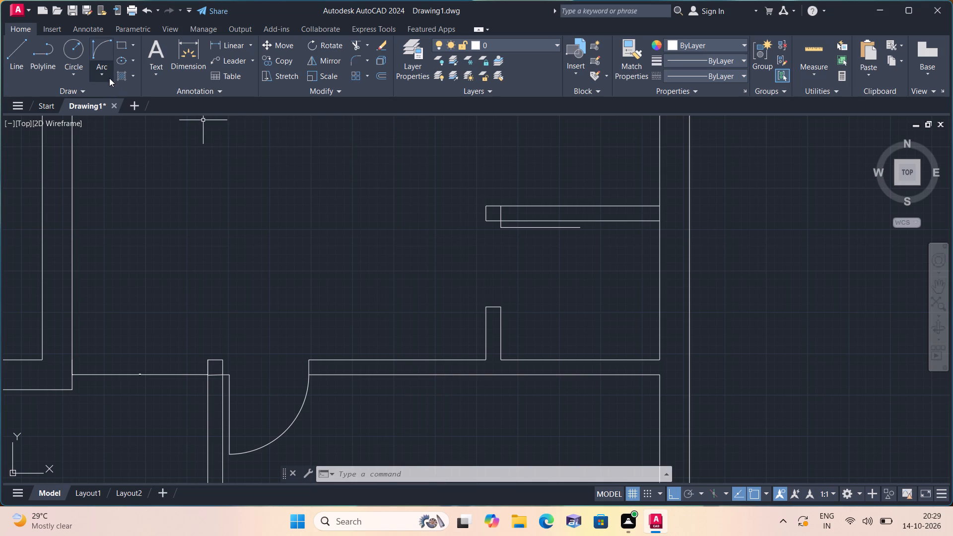
{"action": "left_click", "coordinate": [92, 73]}
{"action": "left_click", "coordinate": [142, 221]}
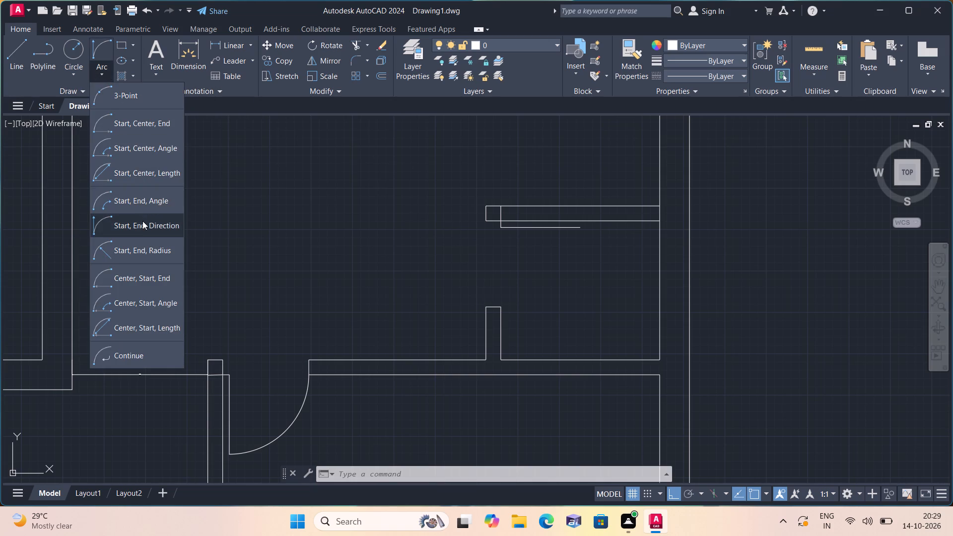
{"action": "scroll", "coordinate": [566, 242], "scroll_direction": "up", "scroll_amount": 1}
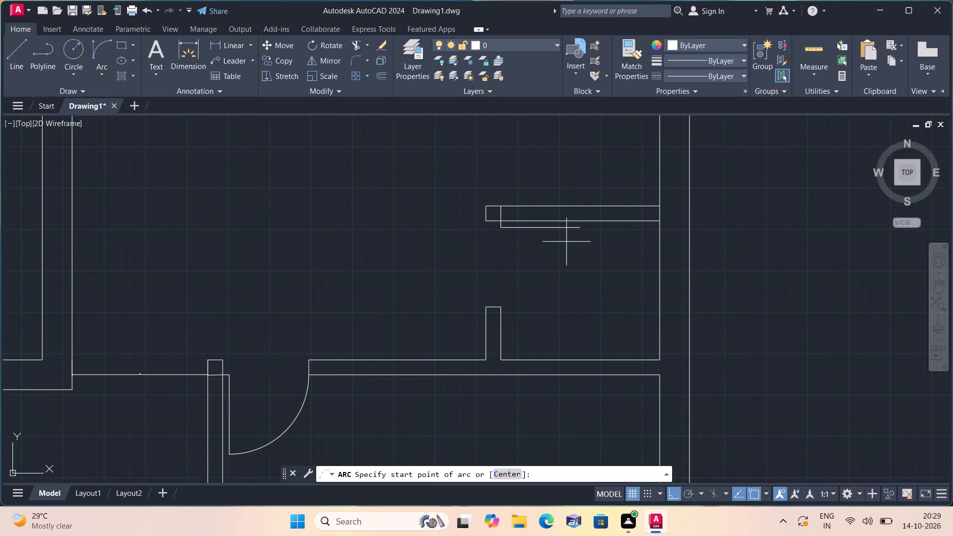
{"action": "left_click", "coordinate": [589, 217]}
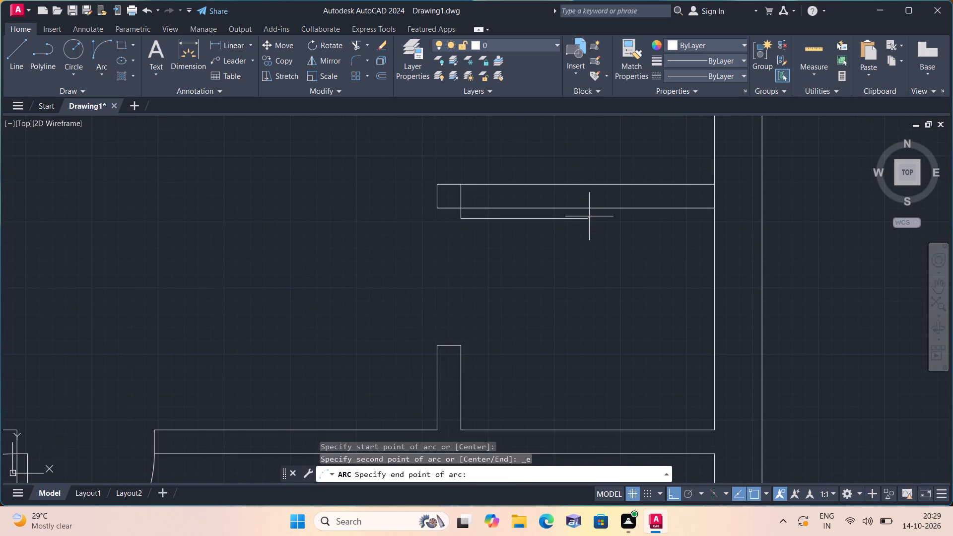
{"action": "left_click", "coordinate": [464, 347]}
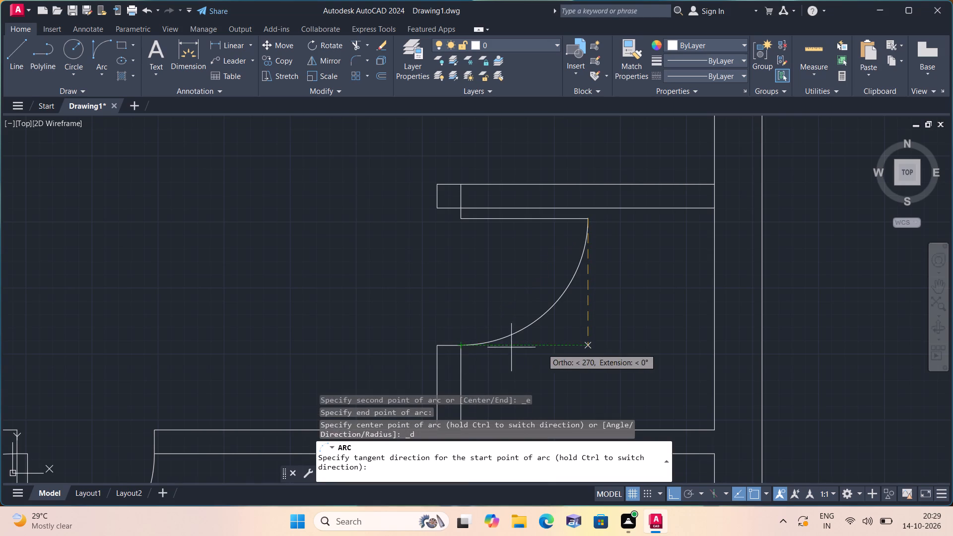
{"action": "left_click", "coordinate": [542, 348]}
{"action": "scroll", "coordinate": [542, 348], "scroll_direction": "down", "scroll_amount": 2}
Add a vertical linear dimension along the east exterior wall, from the upper cross wall's south face to the next cross wall's north face.
{"action": "middle_click_drag", "start_coordinate": [454, 286], "coordinate": [513, 332]}
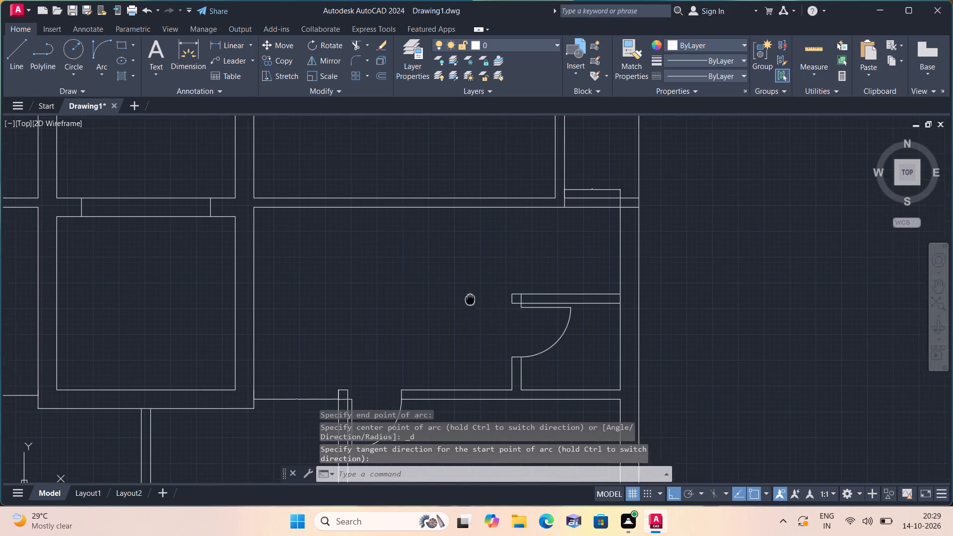
{"action": "middle_click_drag", "start_coordinate": [513, 332], "coordinate": [541, 376]}
{"action": "middle_click_drag", "start_coordinate": [500, 326], "coordinate": [500, 339]}
{"action": "scroll", "coordinate": [500, 326], "scroll_direction": "down", "scroll_amount": 1}
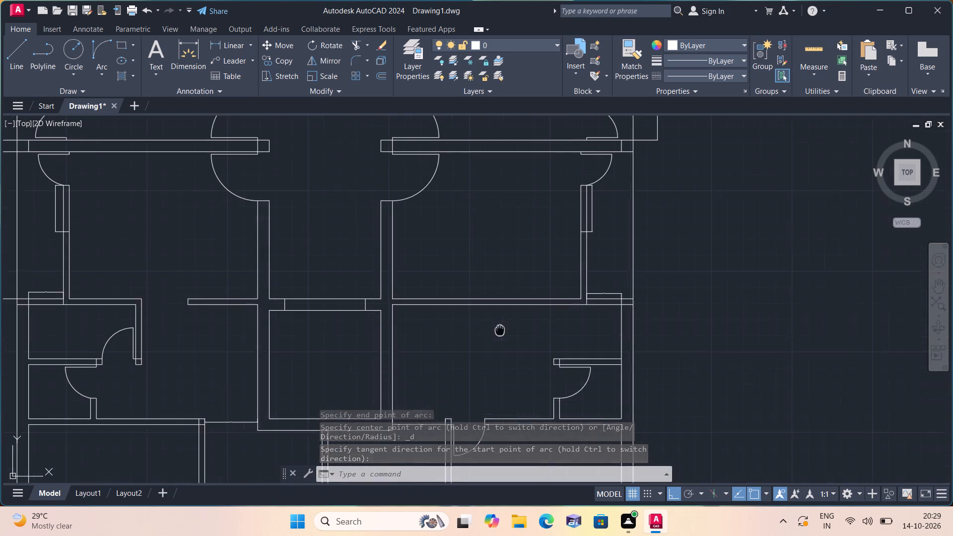
{"action": "middle_click_drag", "start_coordinate": [500, 339], "coordinate": [493, 371]}
{"action": "scroll", "coordinate": [553, 361], "scroll_direction": "up", "scroll_amount": 1}
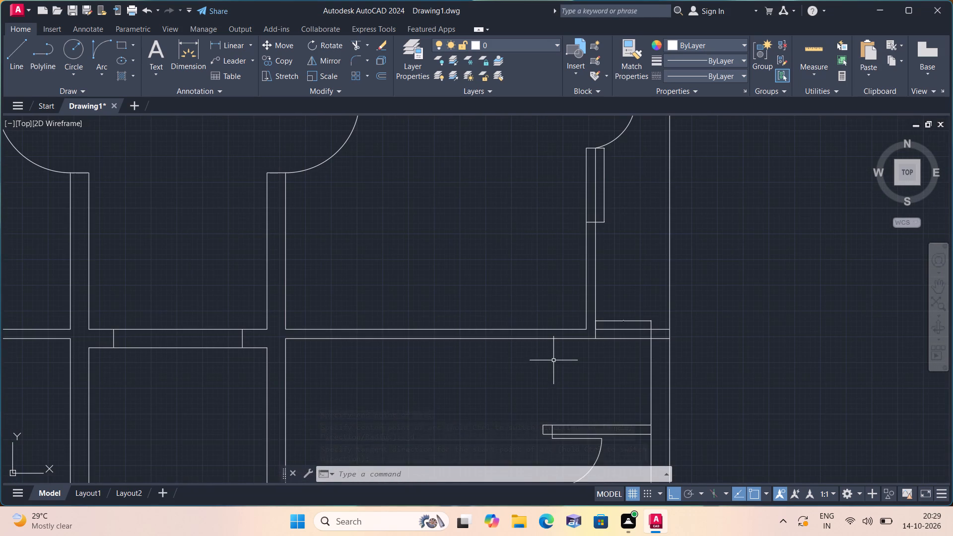
{"action": "middle_click_drag", "start_coordinate": [553, 367], "coordinate": [535, 351]}
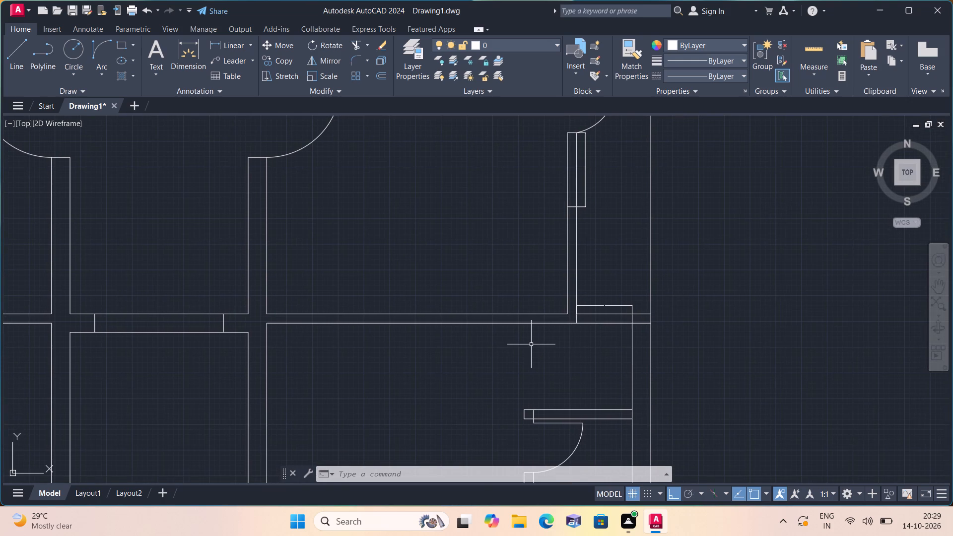
{"action": "scroll", "coordinate": [531, 343], "scroll_direction": "down", "scroll_amount": 1}
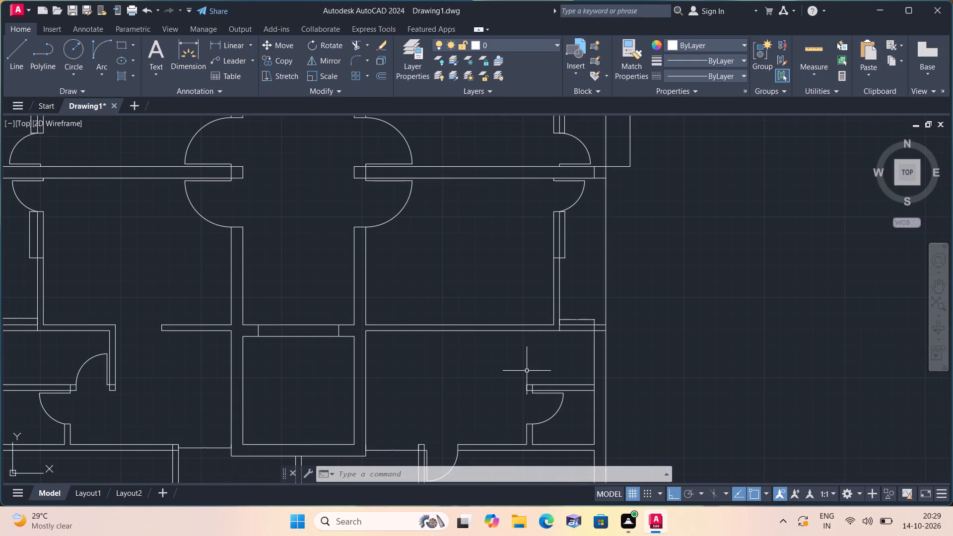
{"action": "middle_click_drag", "start_coordinate": [527, 371], "coordinate": [519, 354]}
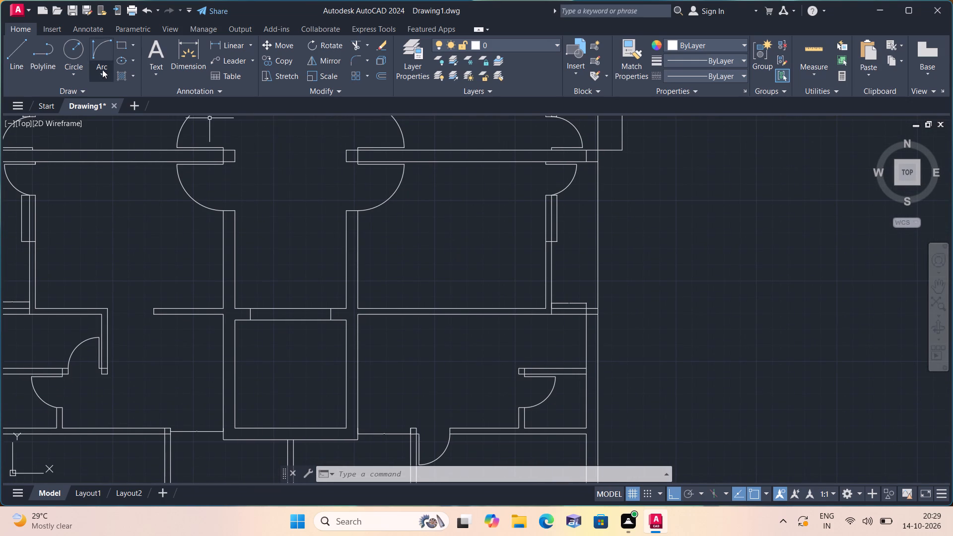
{"action": "left_click", "coordinate": [230, 43]}
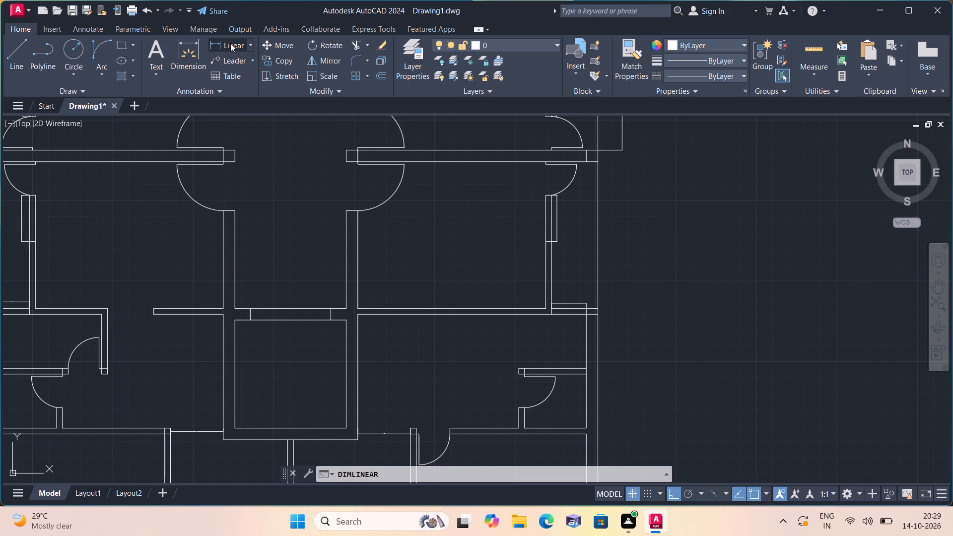
{"action": "middle_click_drag", "start_coordinate": [305, 276], "coordinate": [301, 321]}
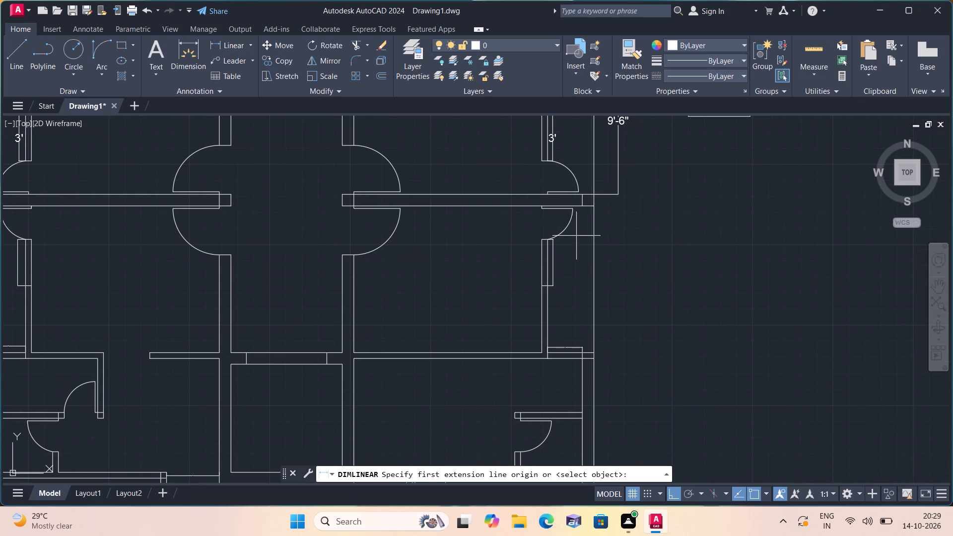
{"action": "scroll", "coordinate": [593, 217], "scroll_direction": "up", "scroll_amount": 1}
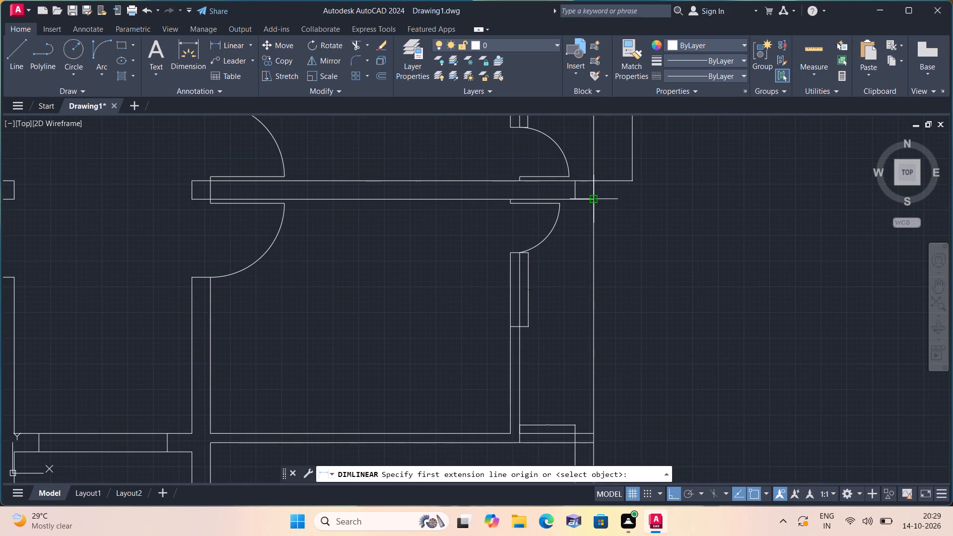
{"action": "left_click", "coordinate": [594, 197]}
{"action": "scroll", "coordinate": [594, 197], "scroll_direction": "down", "scroll_amount": 1}
{"action": "middle_click_drag", "start_coordinate": [627, 335], "coordinate": [609, 297]}
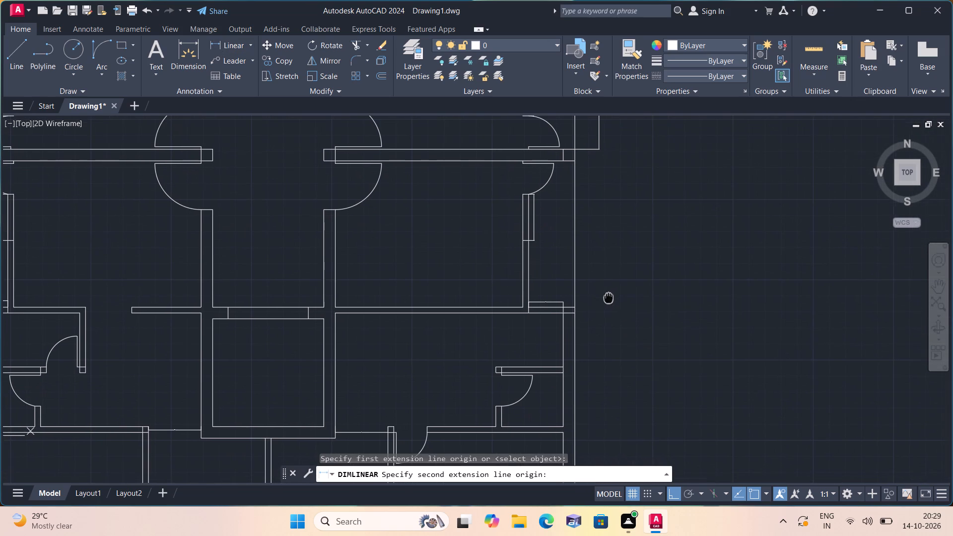
{"action": "scroll", "coordinate": [574, 305], "scroll_direction": "up", "scroll_amount": 1}
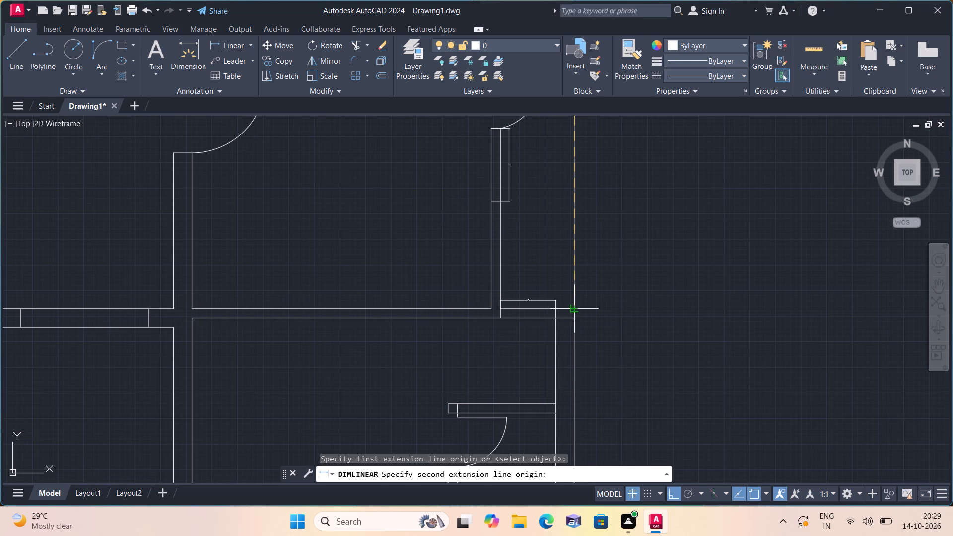
{"action": "left_click", "coordinate": [574, 305]}
{"action": "left_click", "coordinate": [606, 300]}
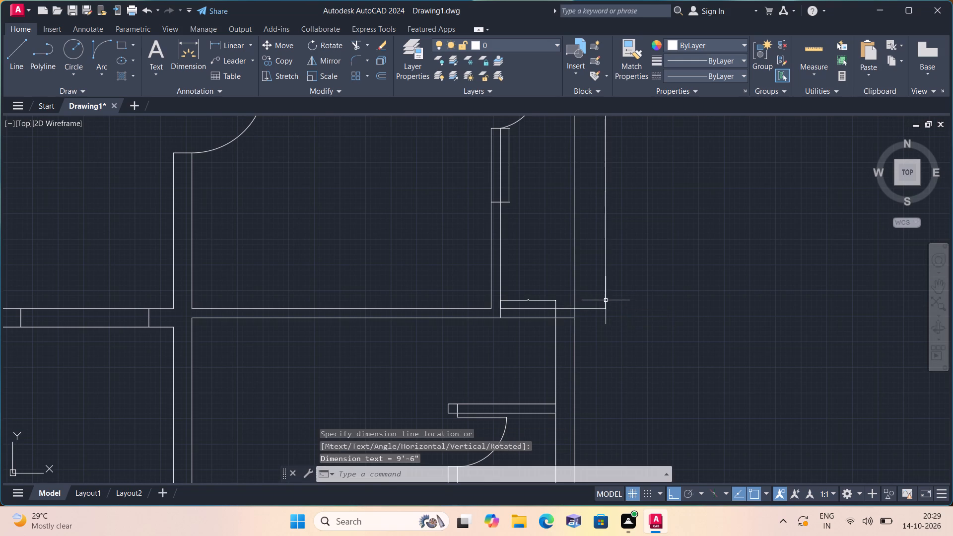
{"action": "scroll", "coordinate": [615, 339], "scroll_direction": "down", "scroll_amount": 1}
Trim the east exterior wall's inner face between the two faces of the short horizontal partition above the door swing.
{"action": "middle_click_drag", "start_coordinate": [613, 339], "coordinate": [660, 297]}
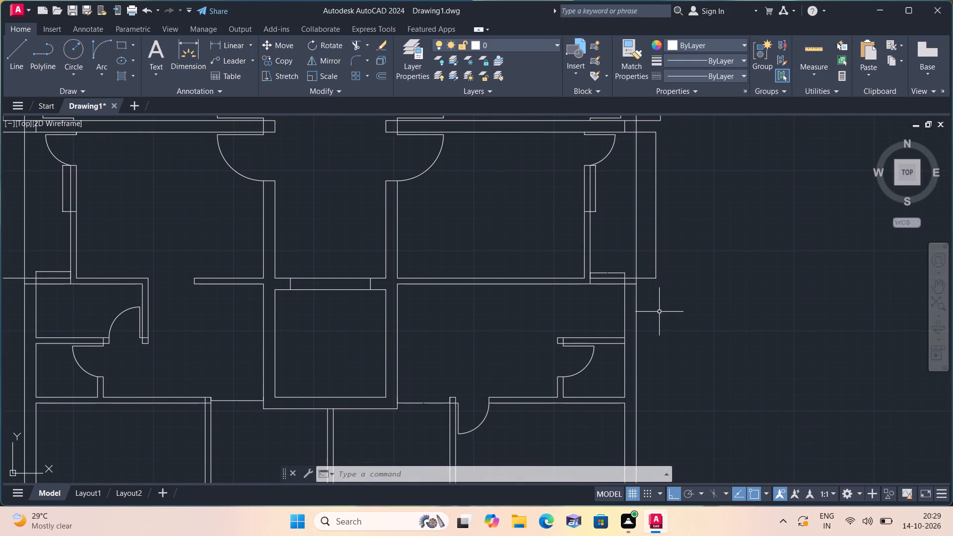
{"action": "type", "text": "trim"}
{"action": "key", "text": "space"}
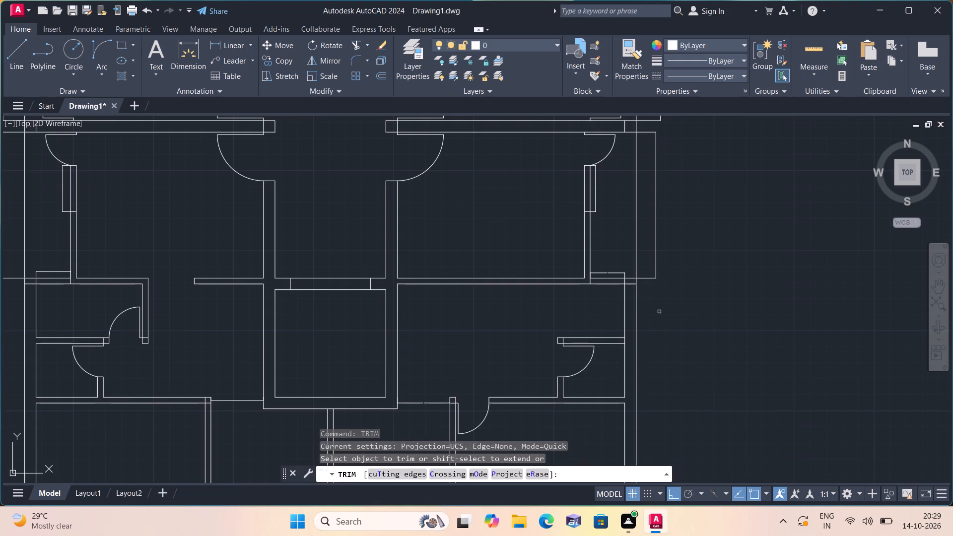
{"action": "scroll", "coordinate": [656, 314], "scroll_direction": "up", "scroll_amount": 1}
{"action": "scroll", "coordinate": [595, 353], "scroll_direction": "up", "scroll_amount": 1}
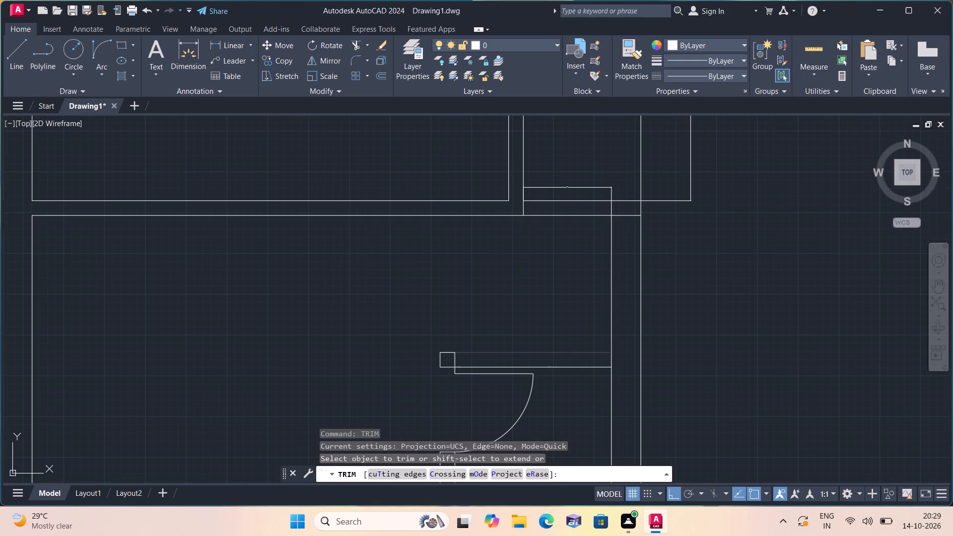
{"action": "left_click", "coordinate": [611, 359]}
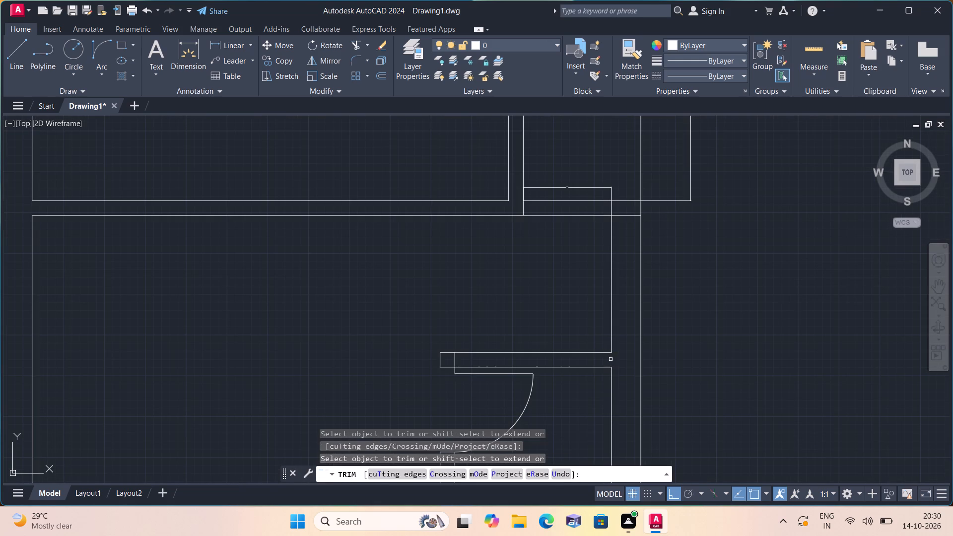
{"action": "key", "text": "space"}
Offset the east exterior wall's inner face north of the short partition 6'11" to the west.
{"action": "scroll", "coordinate": [549, 353], "scroll_direction": "down", "scroll_amount": 1}
{"action": "middle_click_drag", "start_coordinate": [541, 313], "coordinate": [614, 330]}
{"action": "scroll", "coordinate": [614, 329], "scroll_direction": "up", "scroll_amount": 1}
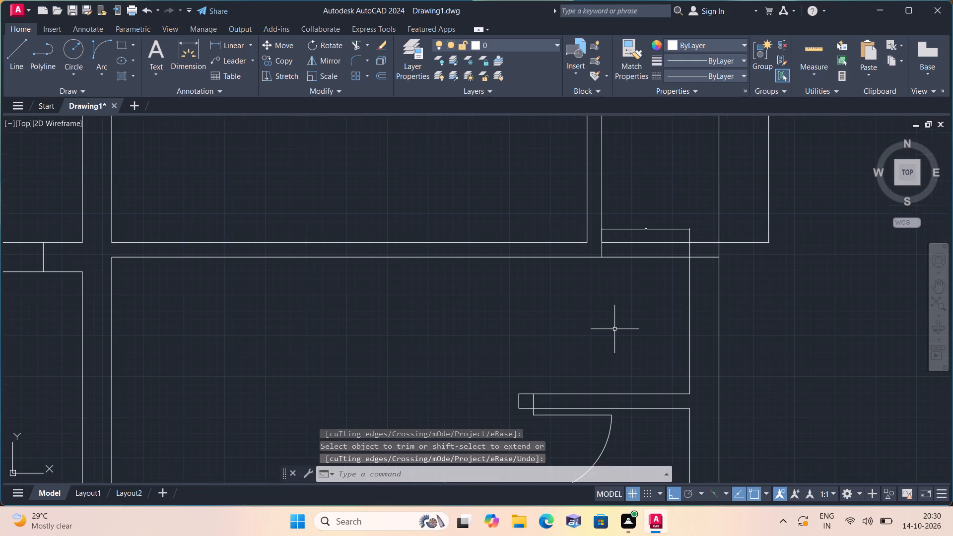
{"action": "key", "text": "o"}
{"action": "type", "text": "ff"}
{"action": "key", "text": "space"}
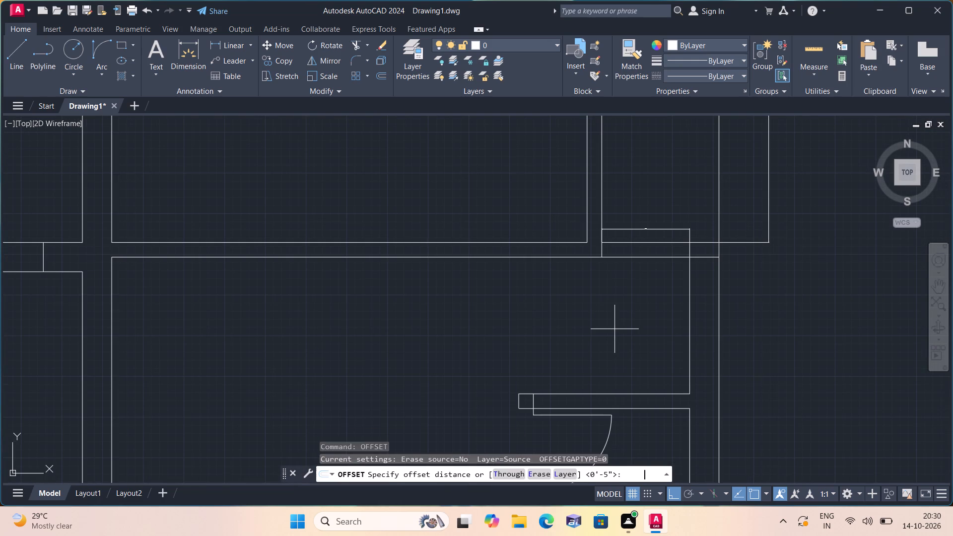
{"action": "scroll", "coordinate": [614, 329], "scroll_direction": "down", "scroll_amount": 1}
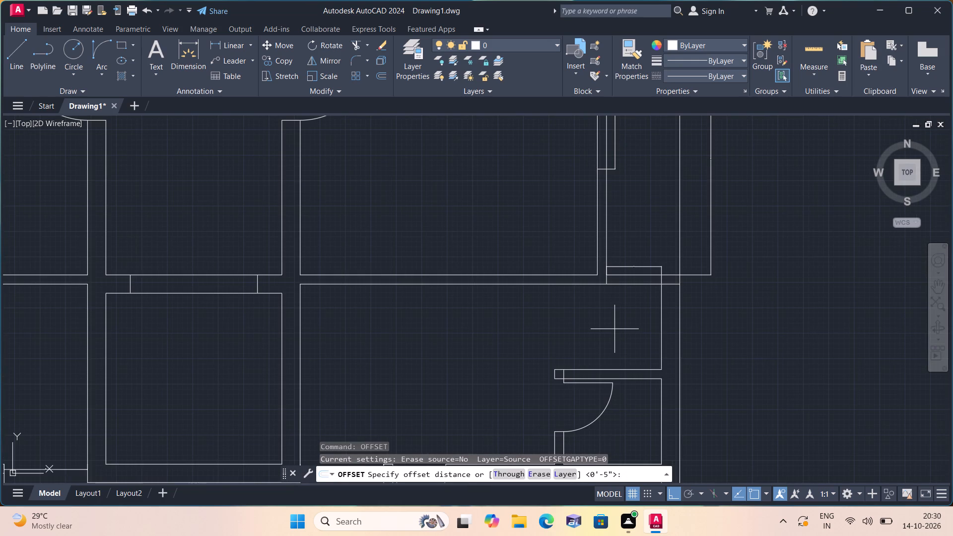
{"action": "key", "text": "6"}
{"action": "type", "text": "'11\""}
{"action": "key", "text": "space"}
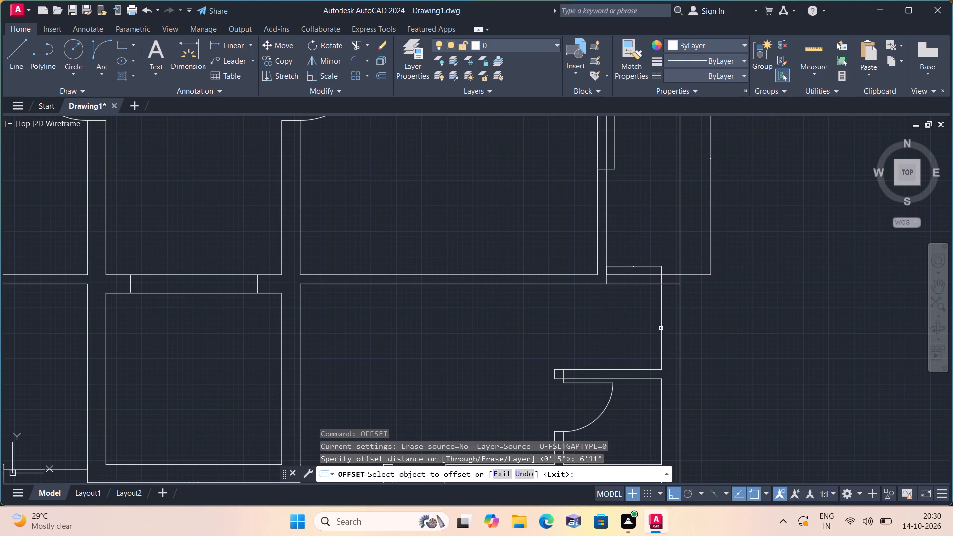
{"action": "left_click", "coordinate": [661, 328]}
{"action": "left_click", "coordinate": [538, 333]}
{"action": "key", "text": "space"}
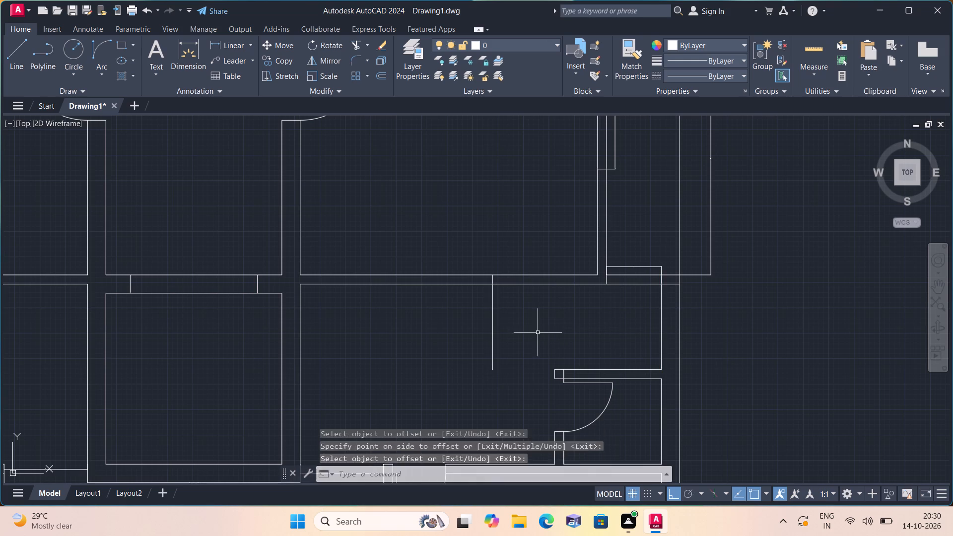
Offset the new vertical line 4.5" to the west to form the second partition face.
{"action": "key", "text": "space"}
{"action": "type", "text": "4.5"}
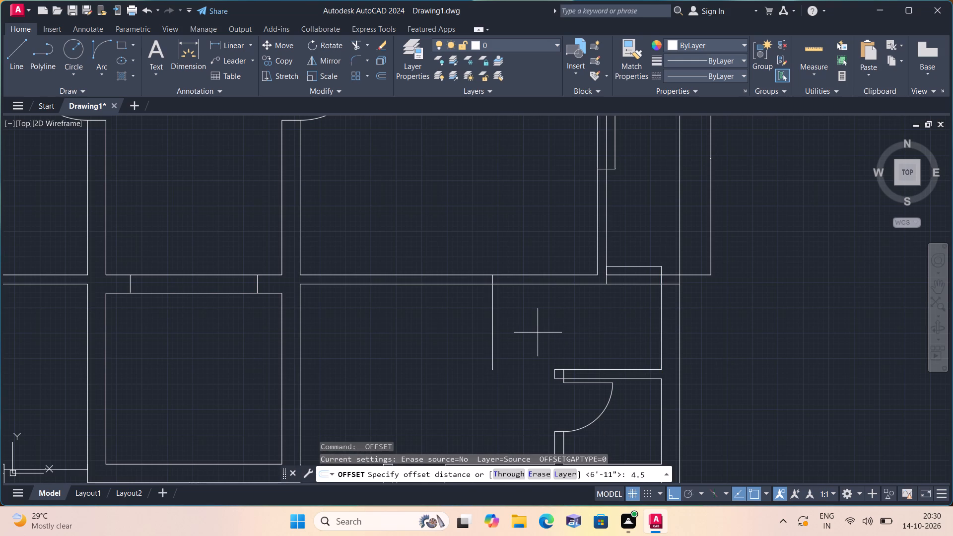
{"action": "key", "text": "shift+quotedbl"}
{"action": "key", "text": "space"}
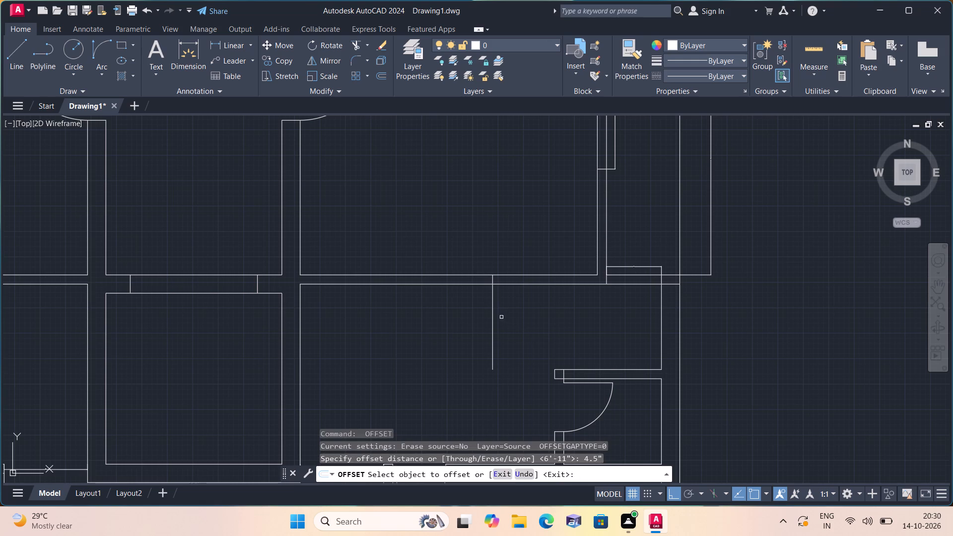
{"action": "left_click", "coordinate": [494, 309]}
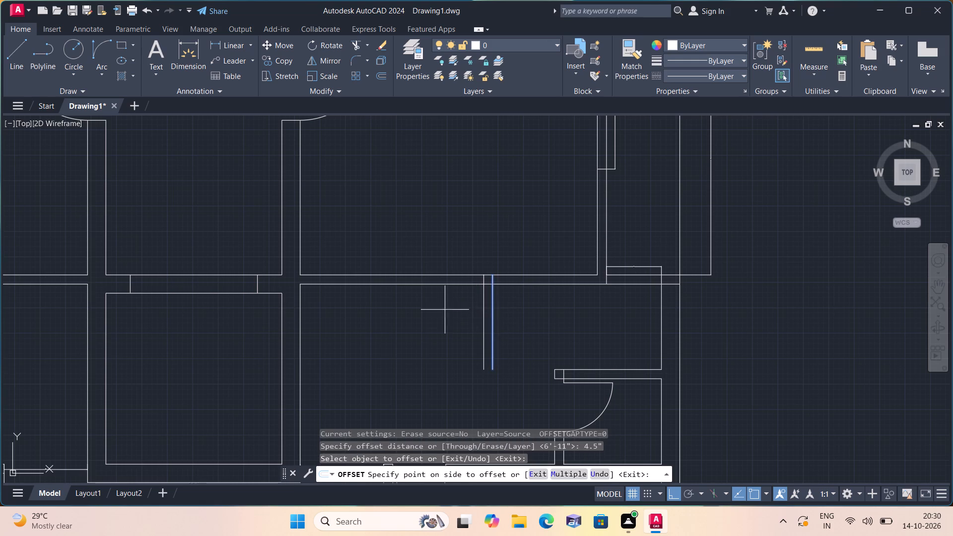
{"action": "left_click", "coordinate": [441, 310]}
{"action": "key", "text": "space"}
Draw a line 3' west from the new partition's northwest corner and south across the horizontal cross wall to its lower face.
{"action": "middle_click_drag", "start_coordinate": [383, 306], "coordinate": [407, 341]}
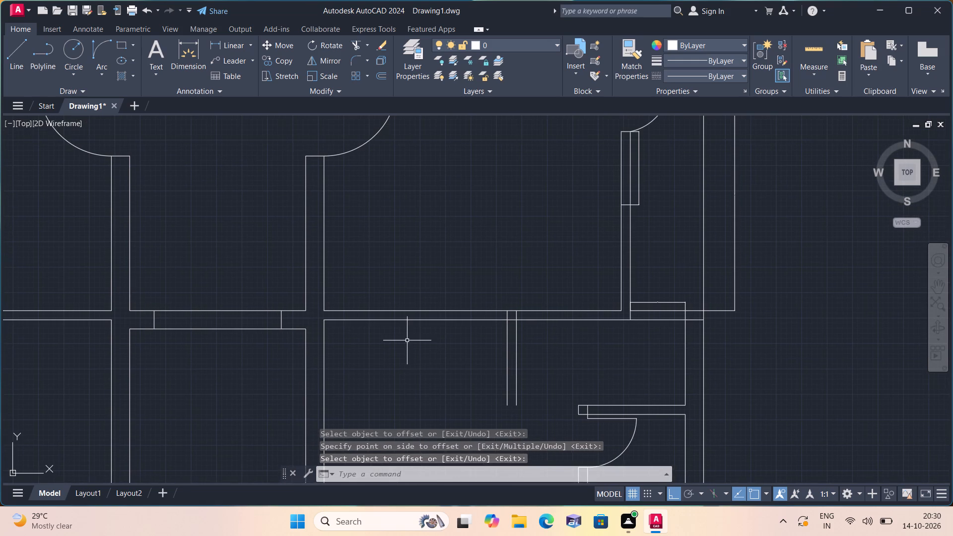
{"action": "key", "text": "l"}
{"action": "key", "text": "space"}
{"action": "scroll", "coordinate": [474, 317], "scroll_direction": "up", "scroll_amount": 1}
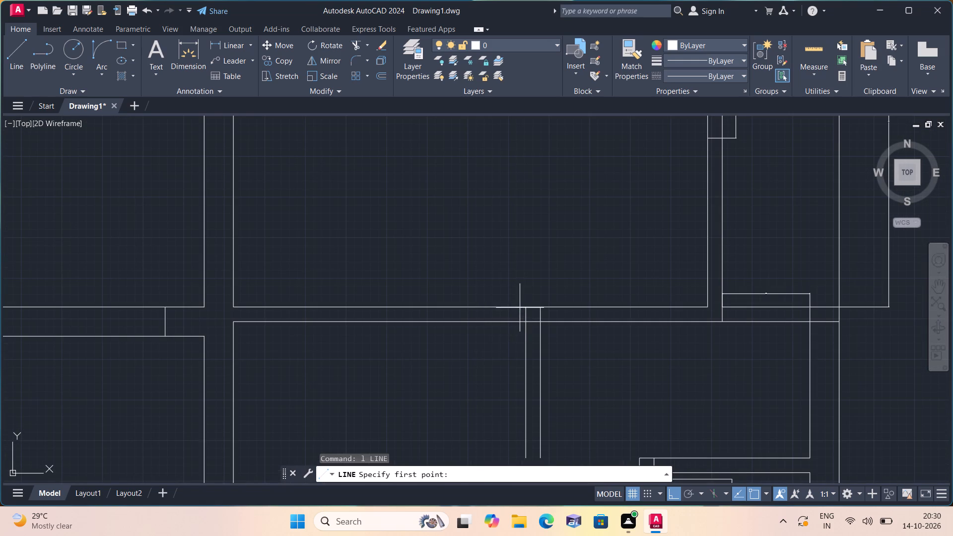
{"action": "left_click", "coordinate": [528, 303]}
{"action": "type", "text": "3'"}
{"action": "key", "text": "space"}
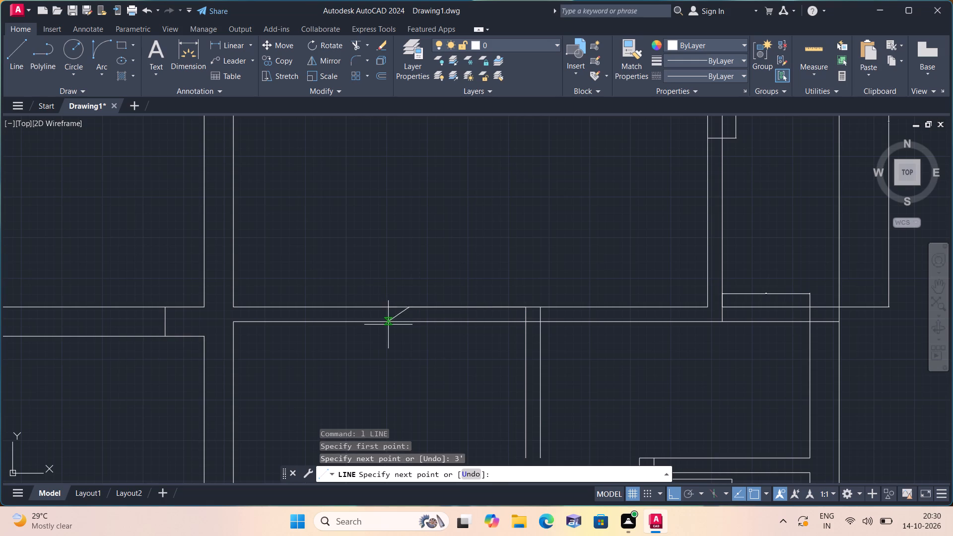
{"action": "left_click", "coordinate": [404, 325]}
{"action": "key", "text": "space"}
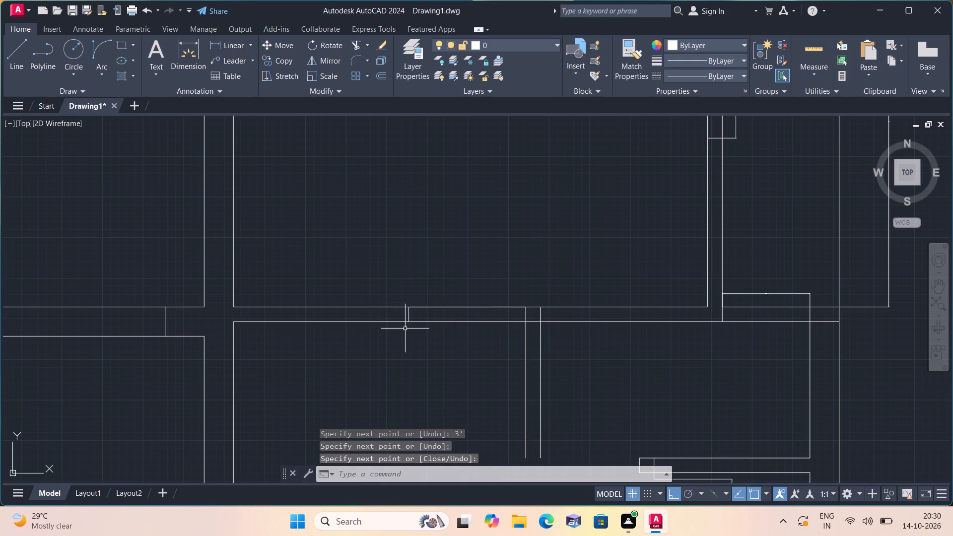
Trim both cross wall faces between the jamb line and new partition to open the doorway, and clear the overlapping corner lines.
{"action": "type", "text": "trim"}
{"action": "key", "text": "space"}
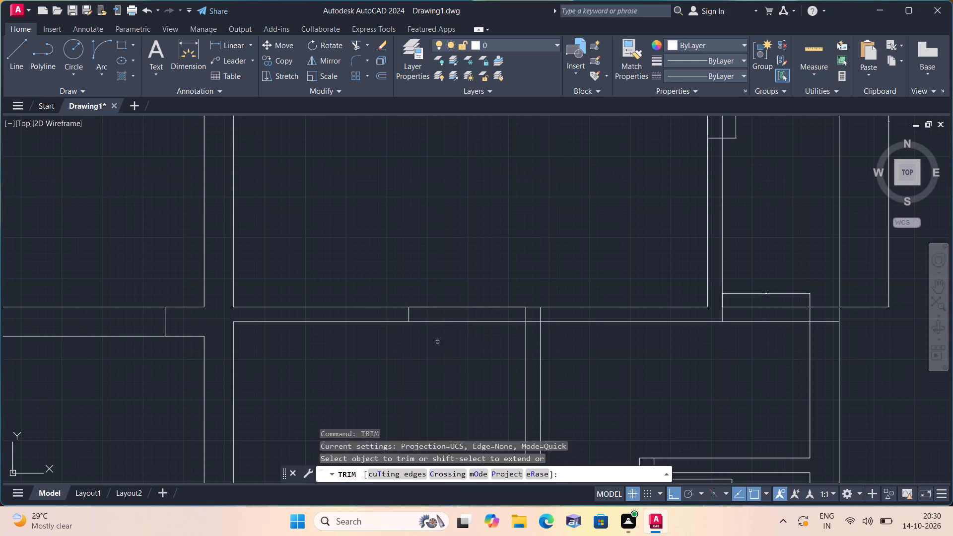
{"action": "left_click", "coordinate": [449, 341]}
{"action": "left_click", "coordinate": [467, 261]}
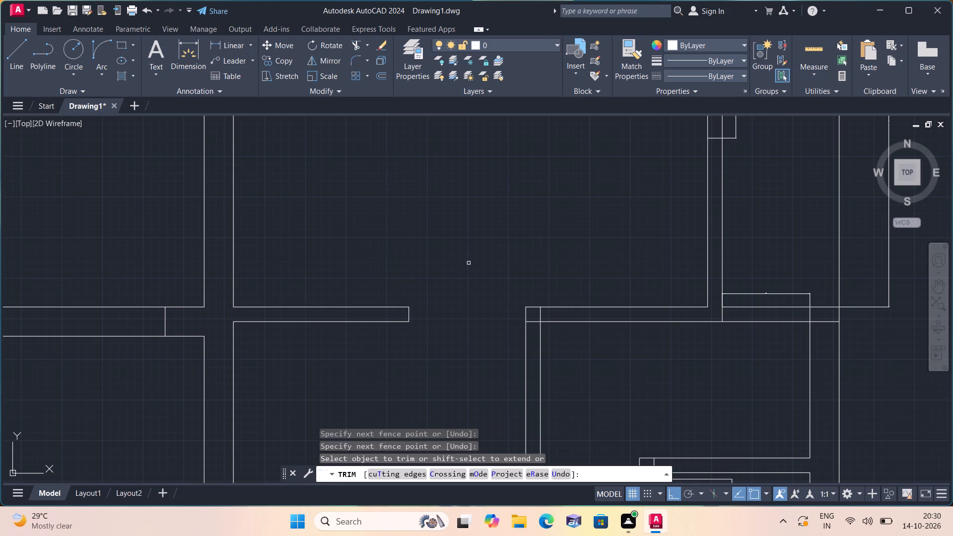
{"action": "scroll", "coordinate": [542, 332], "scroll_direction": "up", "scroll_amount": 1}
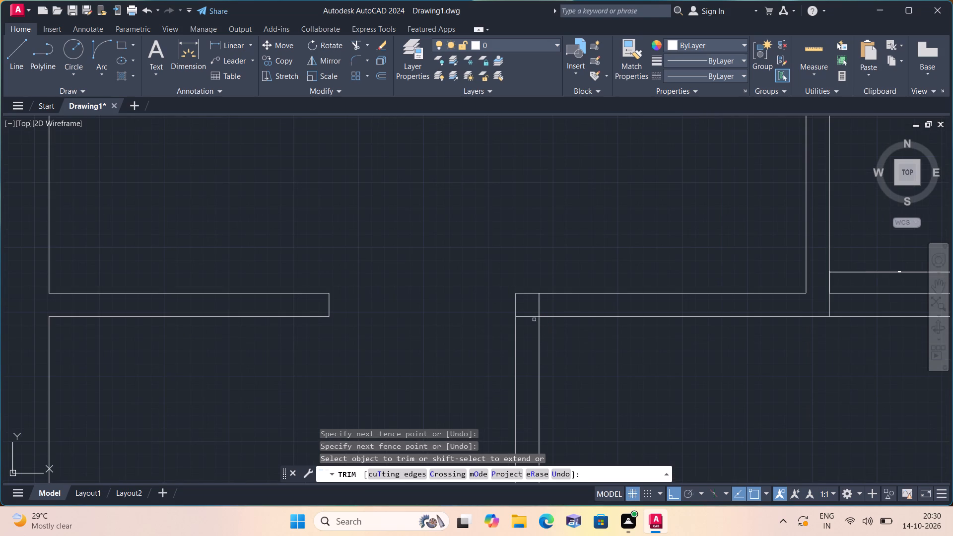
{"action": "left_click", "coordinate": [524, 316]}
{"action": "left_click", "coordinate": [538, 307]}
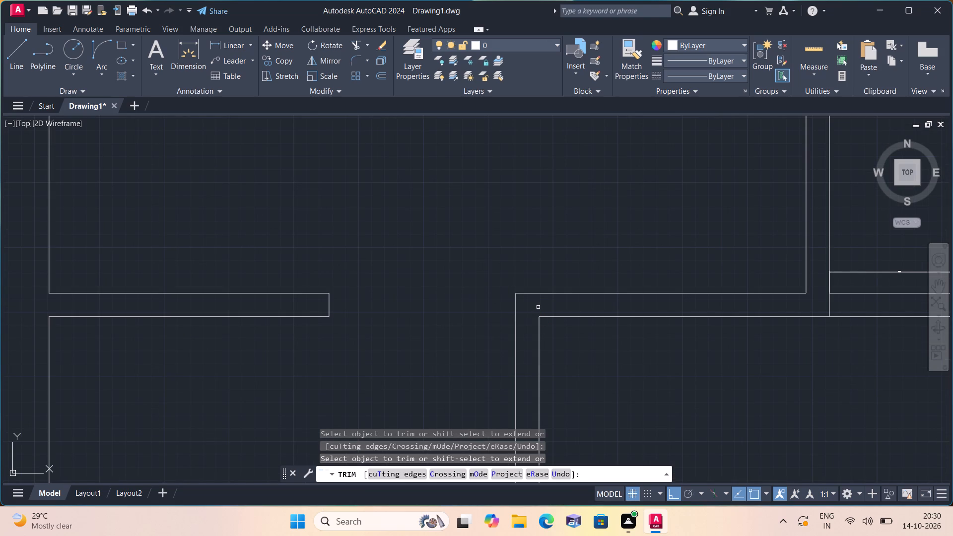
{"action": "key", "text": "Escape"}
Extend both faces of the short horizontal partition west with lines to the new vertical partition's outer face, closing the west end.
{"action": "scroll", "coordinate": [534, 308], "scroll_direction": "down", "scroll_amount": 2}
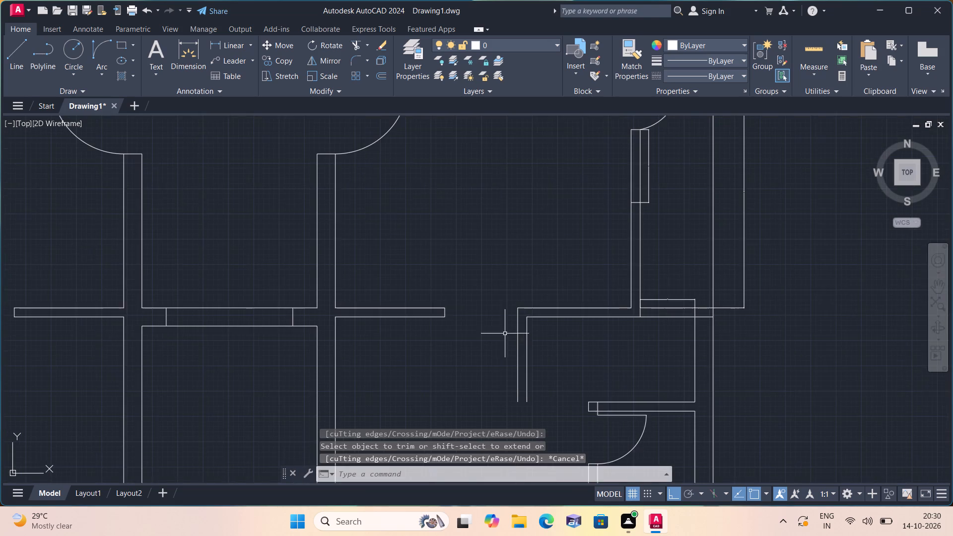
{"action": "middle_click_drag", "start_coordinate": [444, 342], "coordinate": [440, 282]}
{"action": "scroll", "coordinate": [467, 330], "scroll_direction": "up", "scroll_amount": 1}
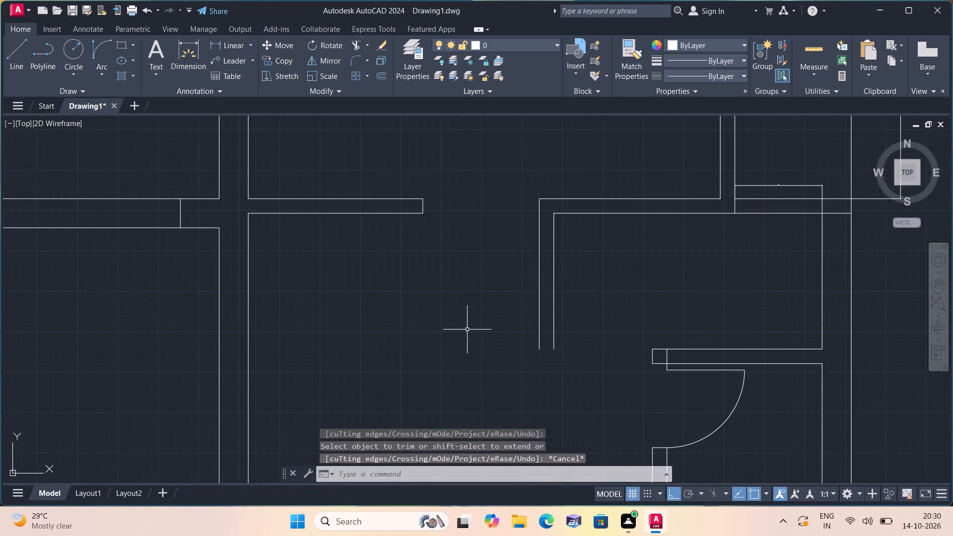
{"action": "key", "text": "l"}
{"action": "key", "text": "space"}
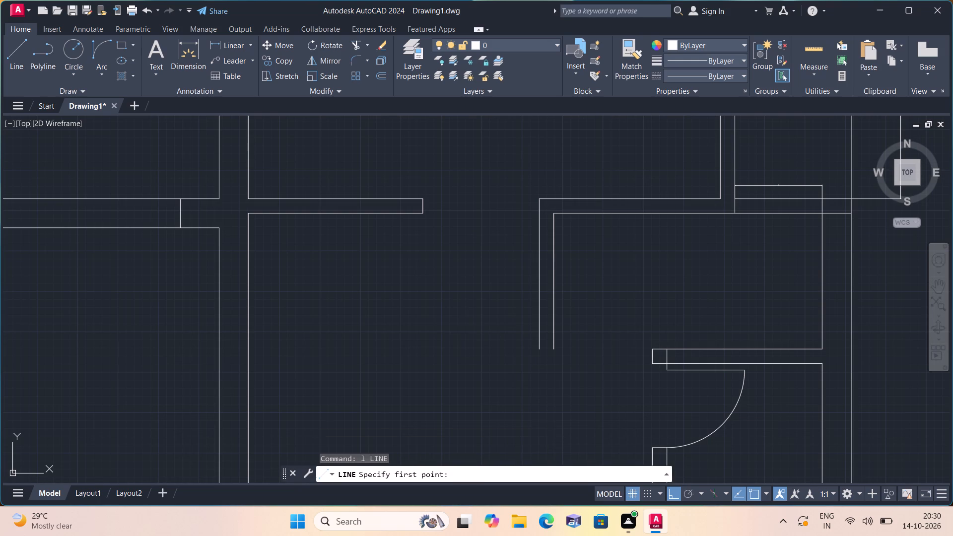
{"action": "left_click", "coordinate": [653, 351]}
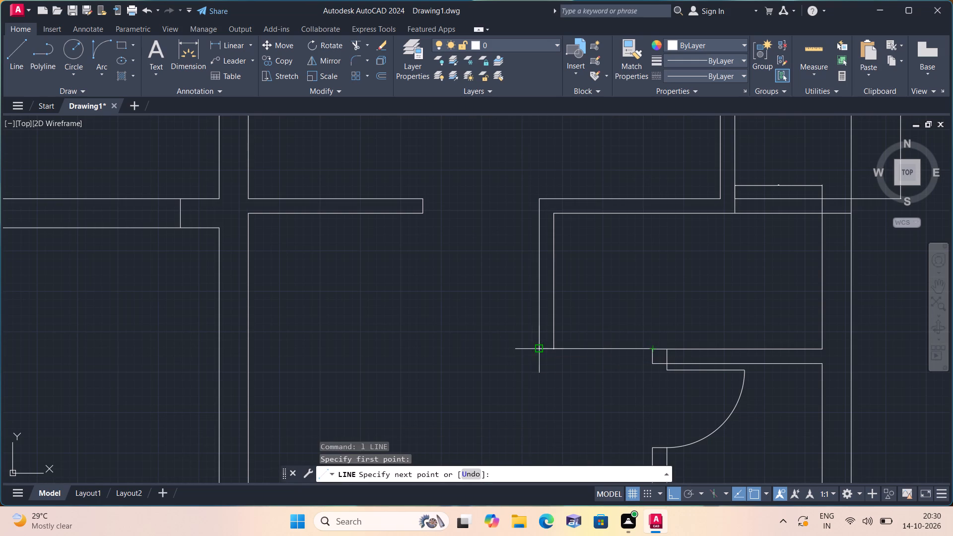
{"action": "left_click", "coordinate": [542, 349]}
{"action": "key", "text": "space"}
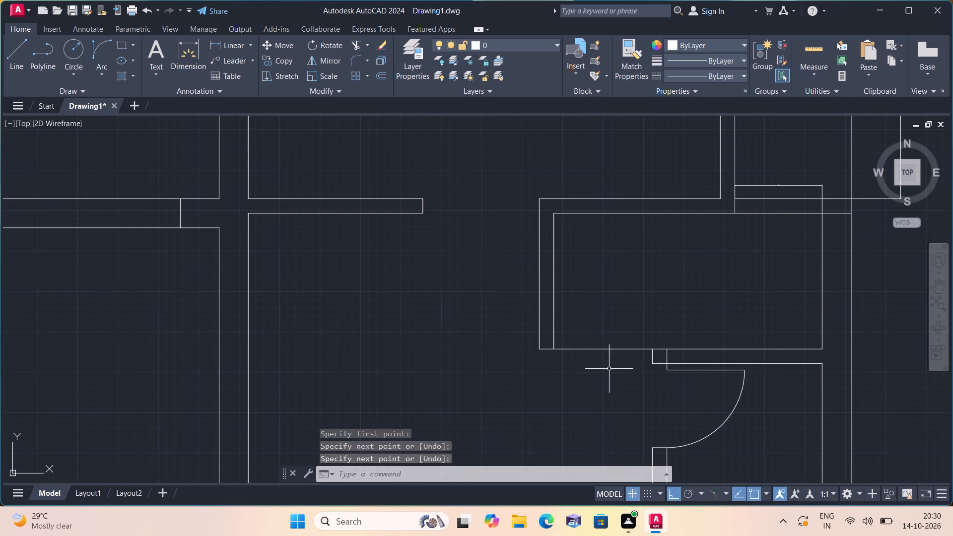
{"action": "key", "text": "space"}
{"action": "left_click", "coordinate": [653, 366]}
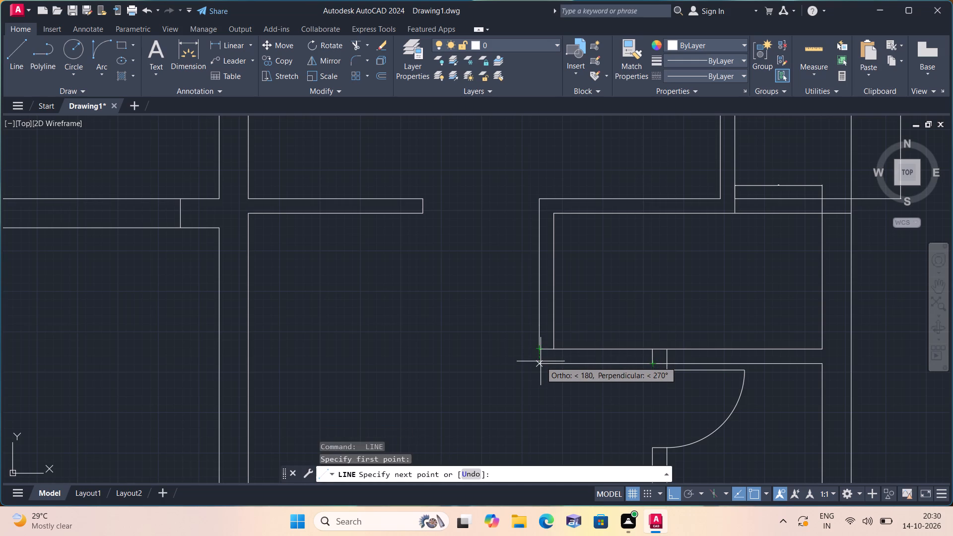
{"action": "left_click", "coordinate": [539, 362]}
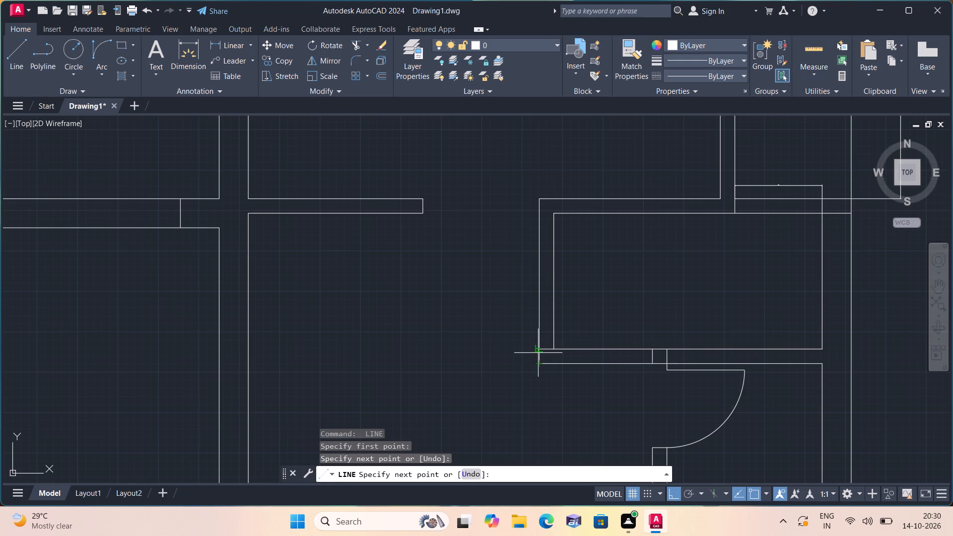
{"action": "left_click", "coordinate": [538, 352]}
{"action": "key", "text": "space"}
Draw a line continuing the new vertical partition's east face south across the horizontal partition to its lower face.
{"action": "key", "text": "space"}
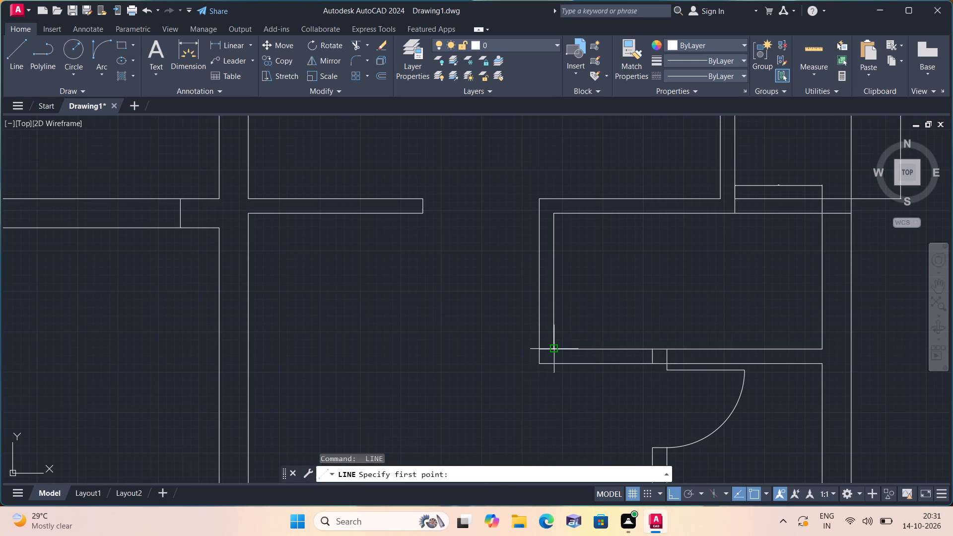
{"action": "left_click", "coordinate": [556, 350]}
{"action": "left_click", "coordinate": [556, 366]}
{"action": "key", "text": "space"}
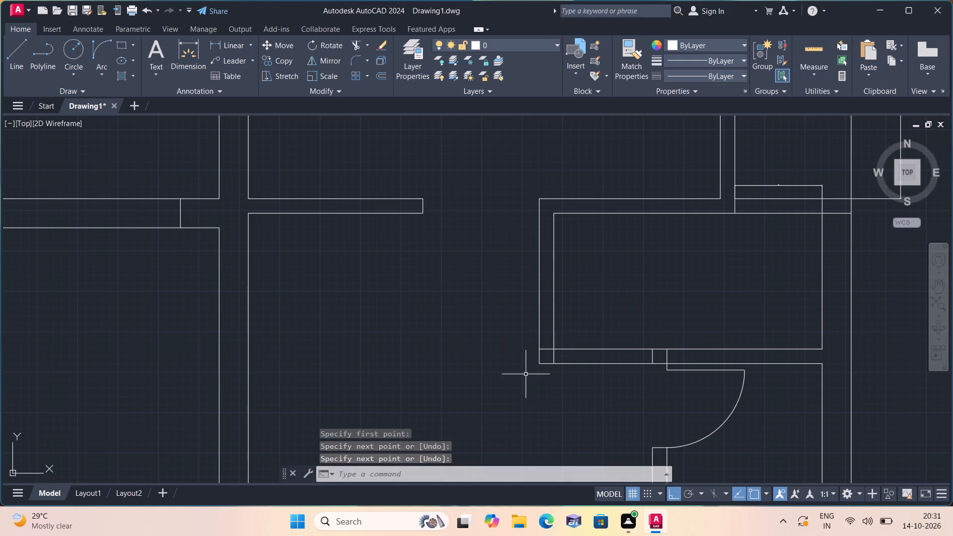
Draw a line 2" east from the room's inner southwest corner and 3' north along the vertical partition for the door leaf.
{"action": "key", "text": "space"}
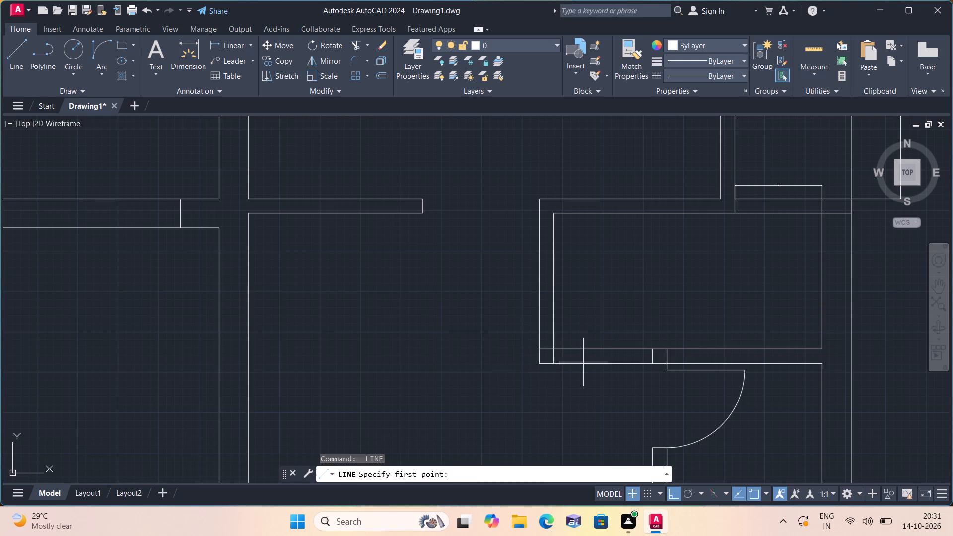
{"action": "scroll", "coordinate": [586, 355], "scroll_direction": "up", "scroll_amount": 1}
{"action": "left_click", "coordinate": [533, 347]}
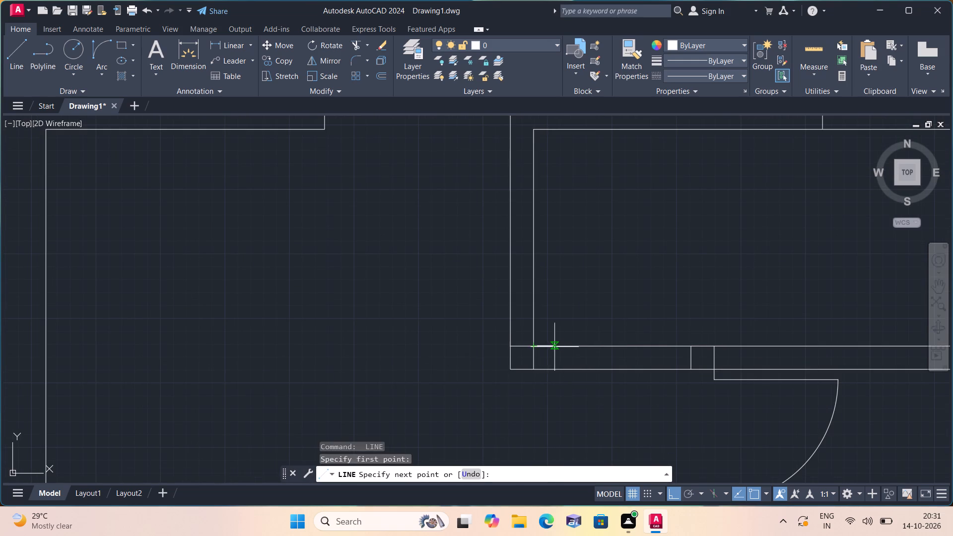
{"action": "type", "text": "2\""}
{"action": "key", "text": "space"}
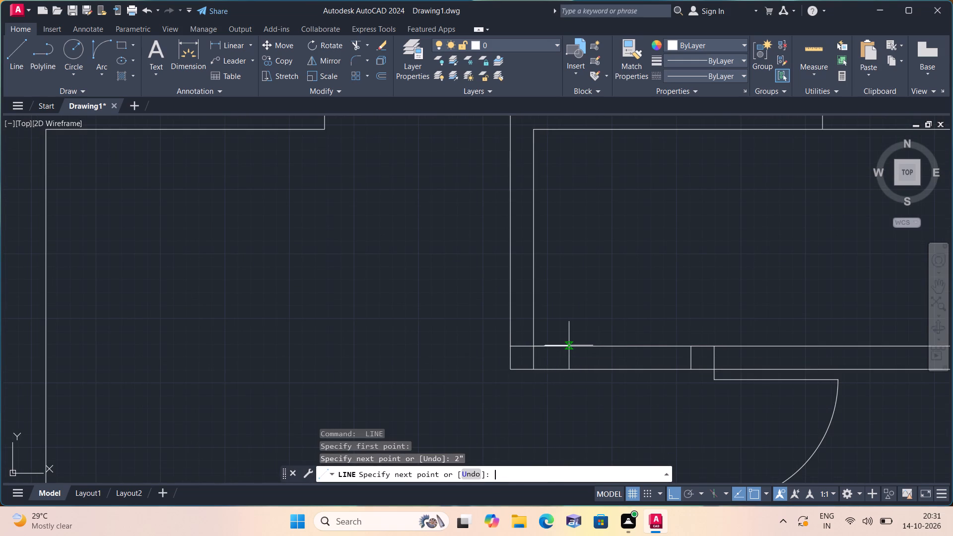
{"action": "type", "text": "3'"}
{"action": "key", "text": "space"}
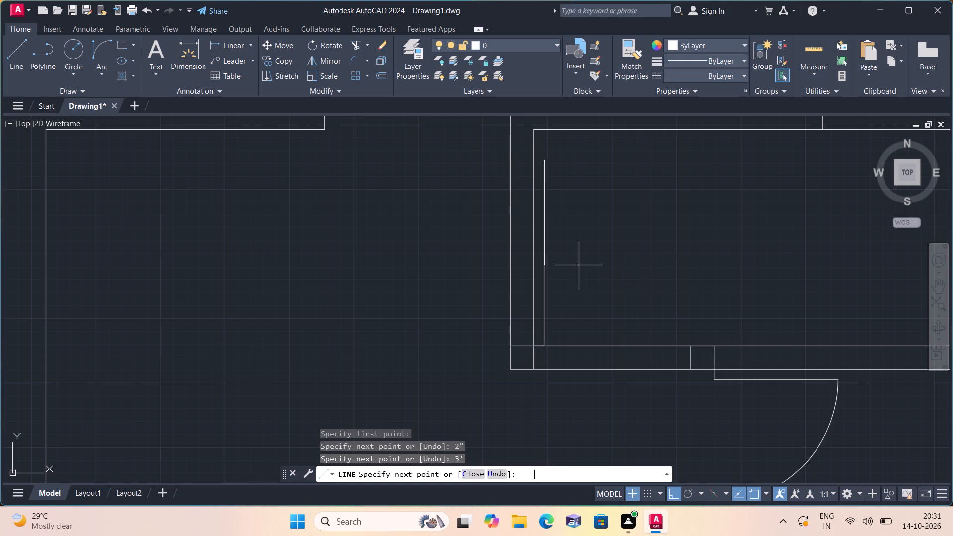
{"action": "key", "text": "Escape"}
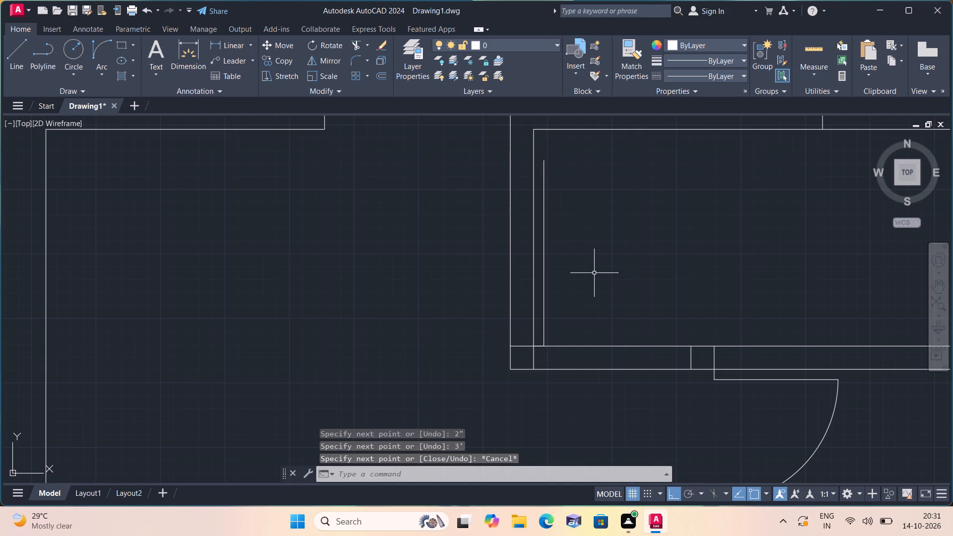
Erase the 3' vertical door leaf line beside the new vertical partition.
{"action": "scroll", "coordinate": [587, 271], "scroll_direction": "up", "scroll_amount": 1}
{"action": "left_click", "coordinate": [575, 283]}
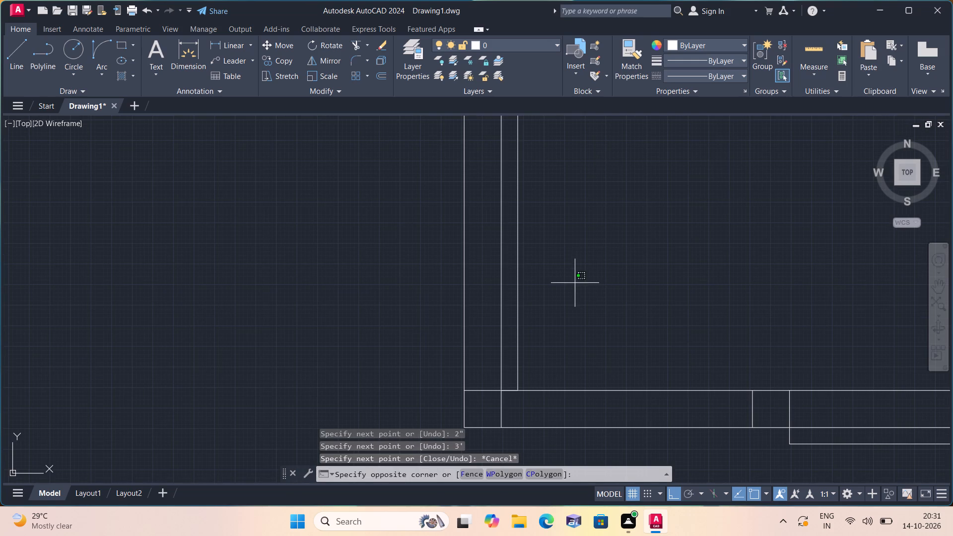
{"action": "left_click", "coordinate": [514, 247]}
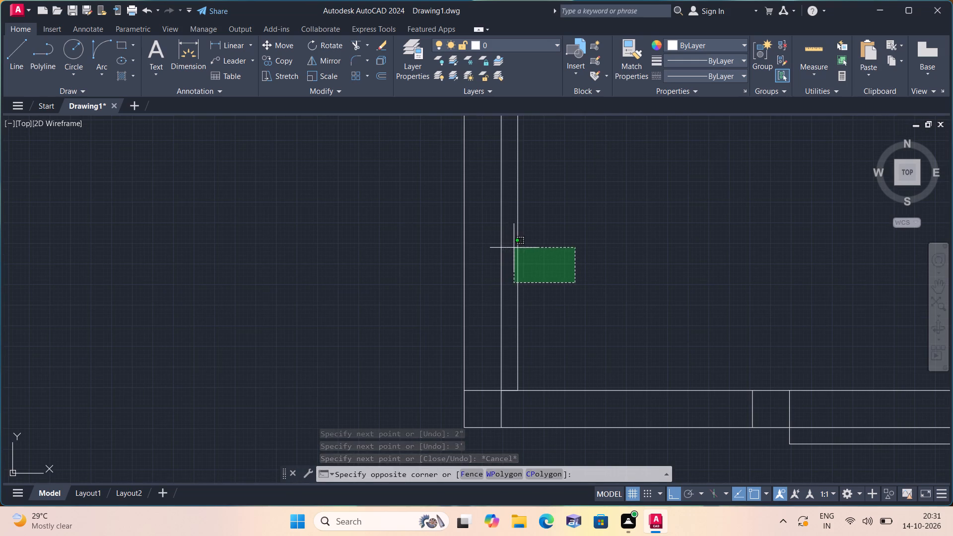
{"action": "key", "text": "Delete"}
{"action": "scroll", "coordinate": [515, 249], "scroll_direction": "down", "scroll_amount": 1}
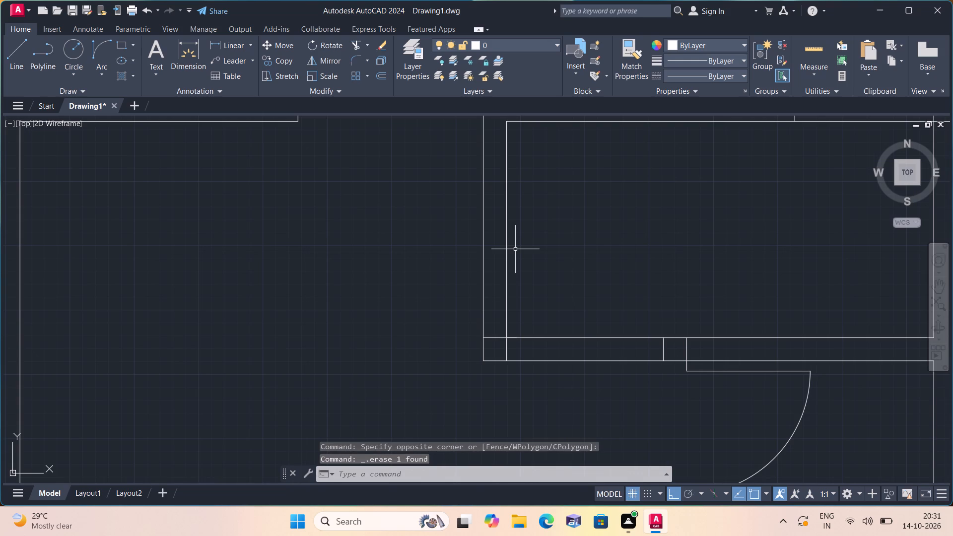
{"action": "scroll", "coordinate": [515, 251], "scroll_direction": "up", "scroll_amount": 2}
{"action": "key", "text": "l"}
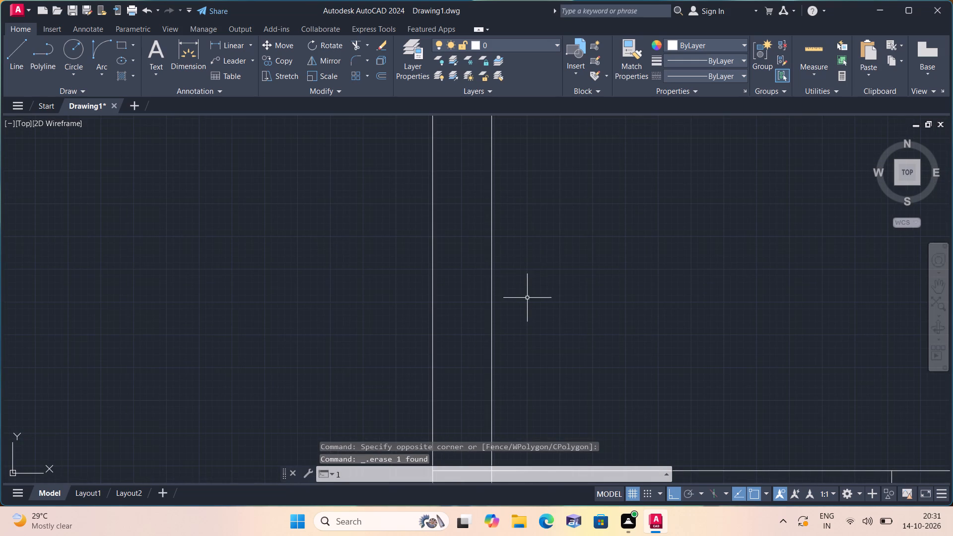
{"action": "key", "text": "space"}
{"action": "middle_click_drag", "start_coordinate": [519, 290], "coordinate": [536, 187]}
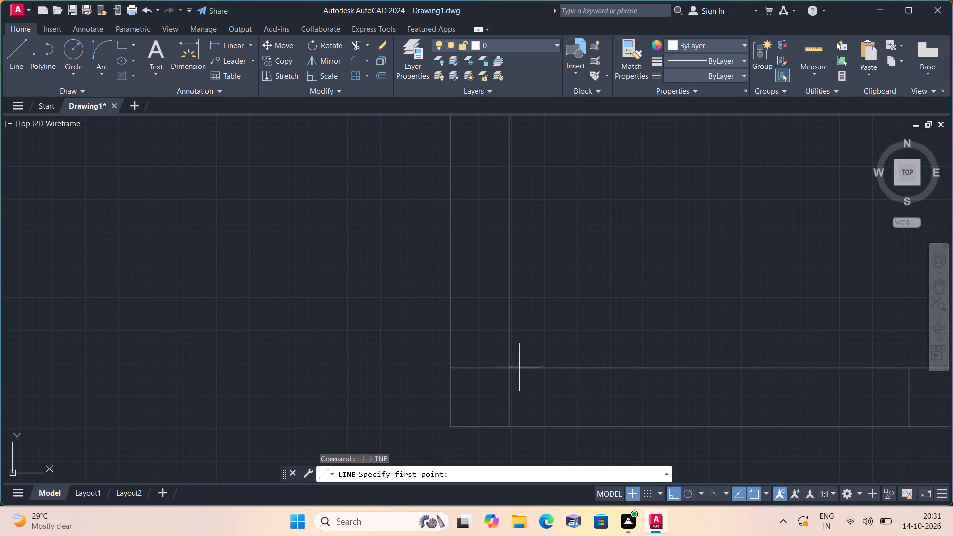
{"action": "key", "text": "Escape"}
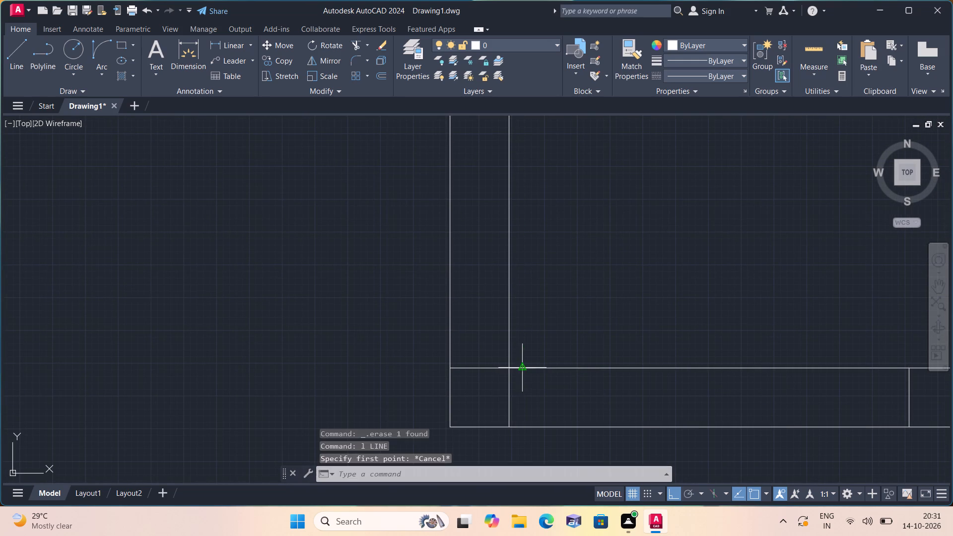
Erase the short 2" offset segment at the room's inner southwest corner.
{"action": "scroll", "coordinate": [523, 371], "scroll_direction": "up", "scroll_amount": 2}
{"action": "left_click", "coordinate": [509, 366]}
{"action": "scroll", "coordinate": [509, 366], "scroll_direction": "down", "scroll_amount": 1}
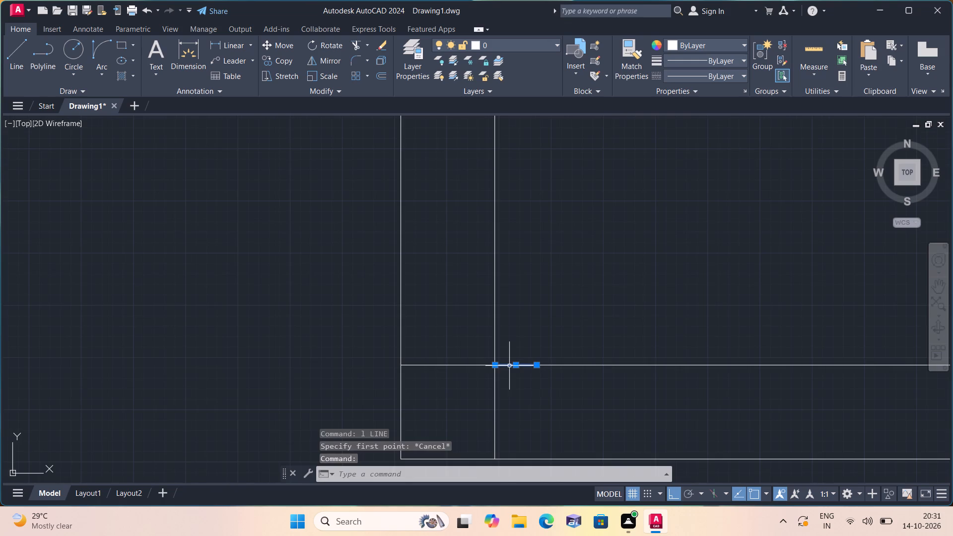
{"action": "scroll", "coordinate": [509, 366], "scroll_direction": "down", "scroll_amount": 1}
{"action": "key", "text": "Delete"}
Draw a line from the room's inner southwest corner 2" east and 2' north for a shorter door leaf.
{"action": "key", "text": "l"}
{"action": "key", "text": "space"}
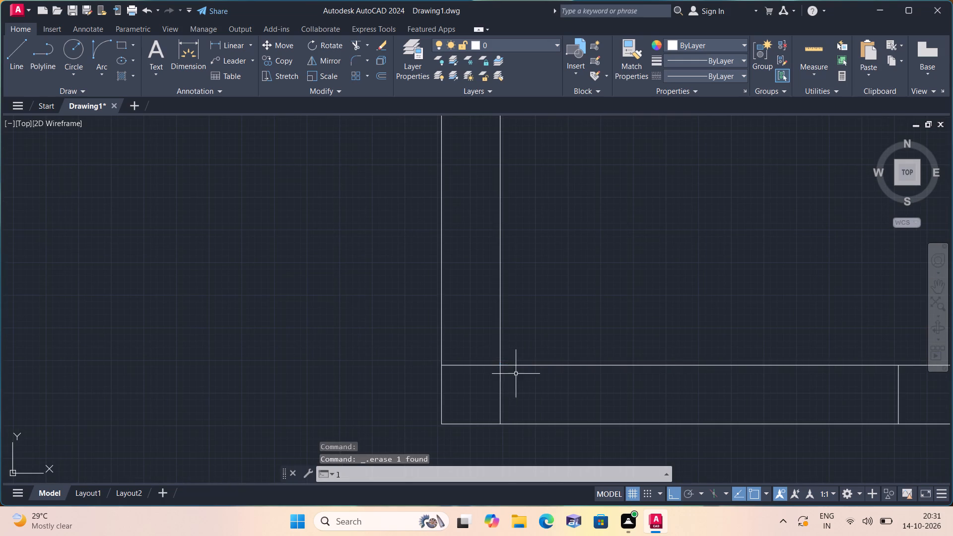
{"action": "scroll", "coordinate": [504, 372], "scroll_direction": "up", "scroll_amount": 1}
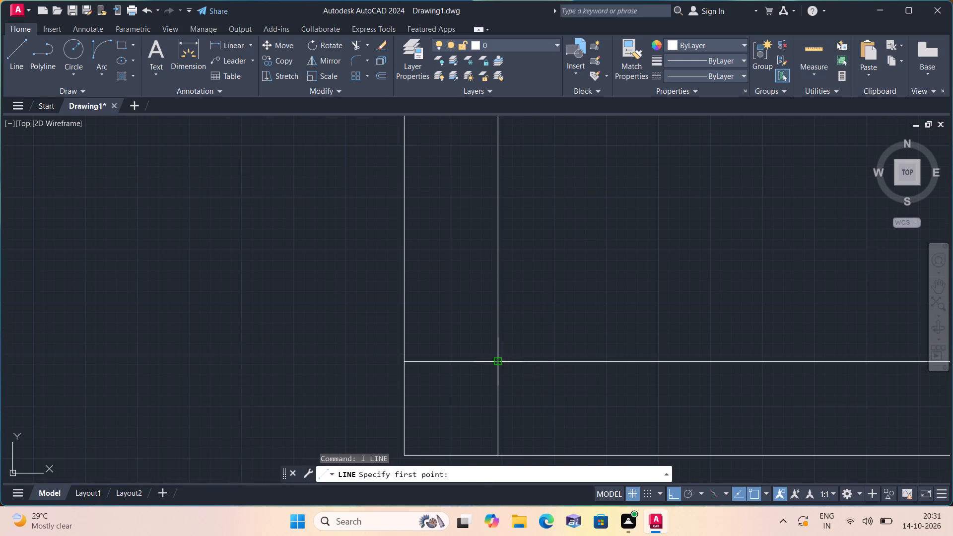
{"action": "left_click", "coordinate": [500, 362]}
{"action": "scroll", "coordinate": [531, 360], "scroll_direction": "down", "scroll_amount": 1}
{"action": "type", "text": "2\""}
{"action": "key", "text": "space"}
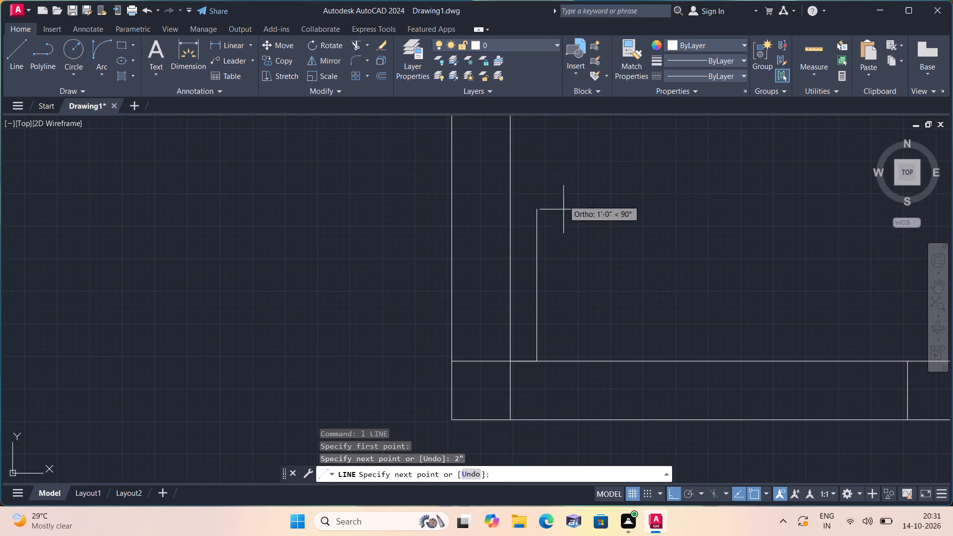
{"action": "middle_click_drag", "start_coordinate": [547, 193], "coordinate": [560, 319]}
{"action": "scroll", "coordinate": [562, 320], "scroll_direction": "down", "scroll_amount": 2}
{"action": "key", "text": "3"}
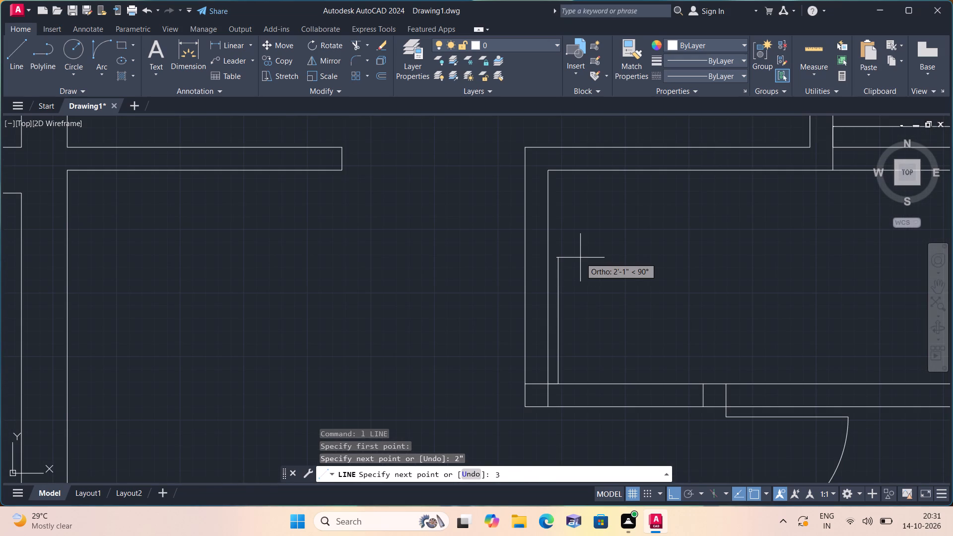
{"action": "key", "text": "BackSpace"}
{"action": "type", "text": "2'"}
{"action": "key", "text": "space"}
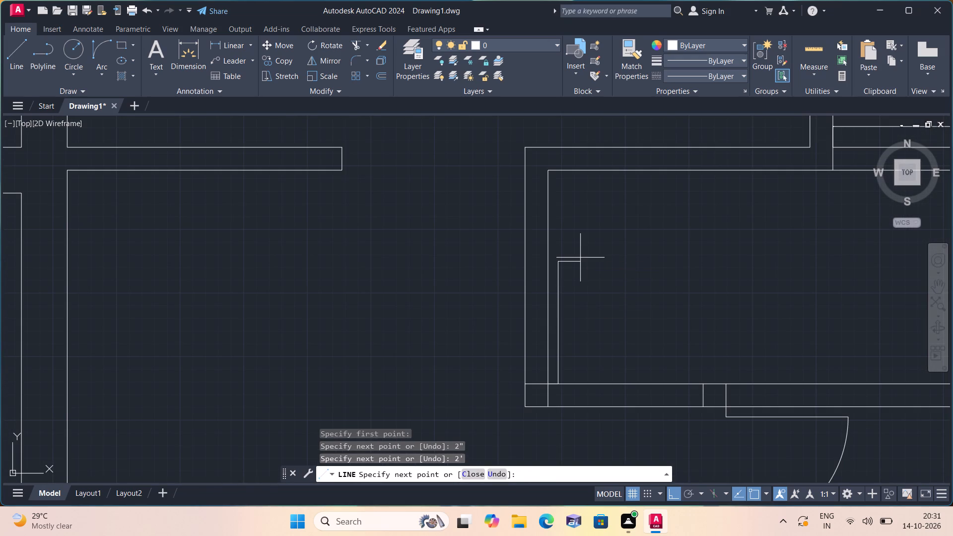
{"action": "key", "text": "Escape"}
Erase the 2" offset segment between the vertical partition and the base of the new door leaf.
{"action": "middle_click_drag", "start_coordinate": [575, 287], "coordinate": [550, 204]}
{"action": "scroll", "coordinate": [516, 295], "scroll_direction": "up", "scroll_amount": 1}
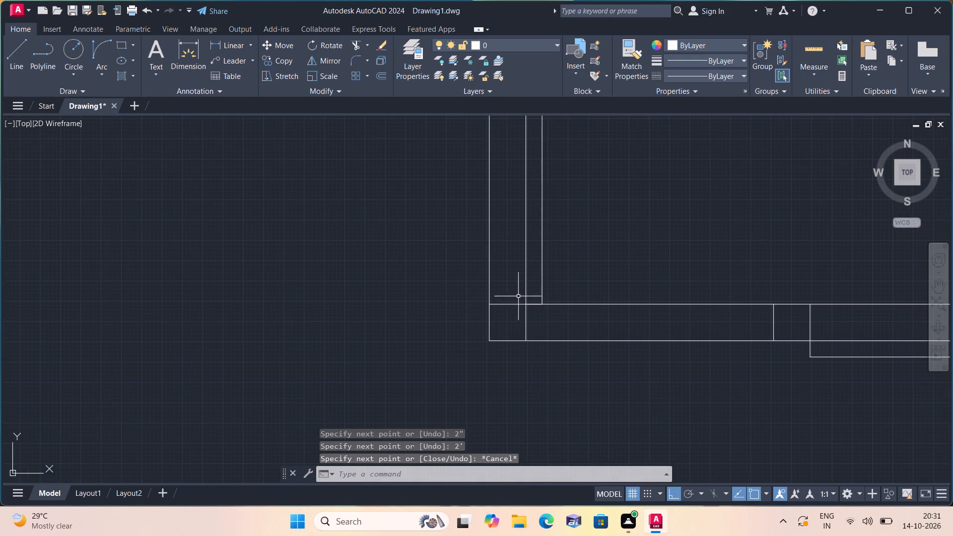
{"action": "left_click", "coordinate": [532, 305]}
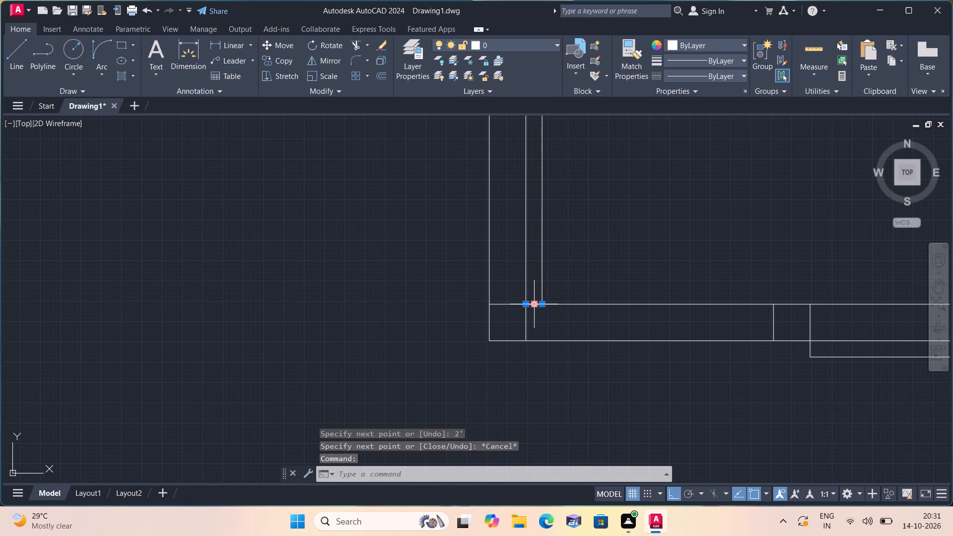
{"action": "key", "text": "Delete"}
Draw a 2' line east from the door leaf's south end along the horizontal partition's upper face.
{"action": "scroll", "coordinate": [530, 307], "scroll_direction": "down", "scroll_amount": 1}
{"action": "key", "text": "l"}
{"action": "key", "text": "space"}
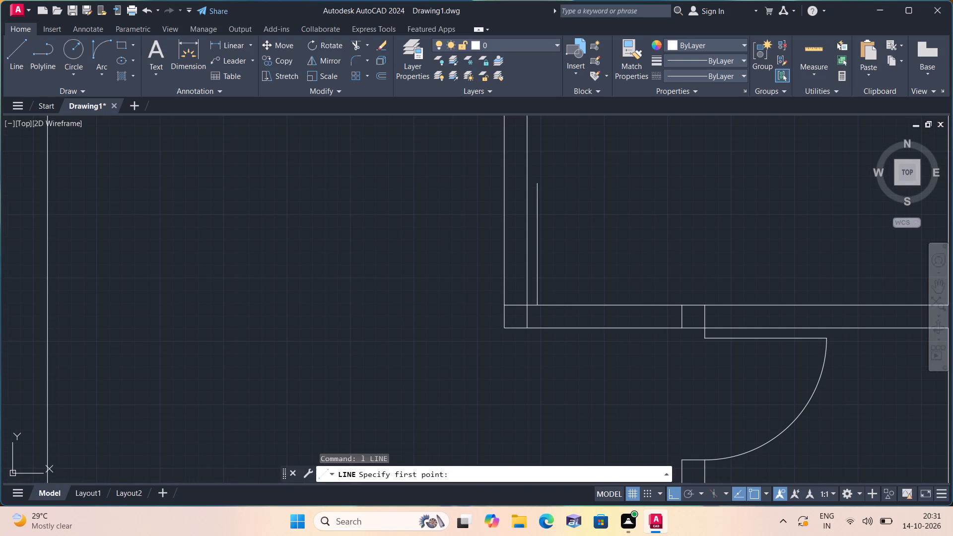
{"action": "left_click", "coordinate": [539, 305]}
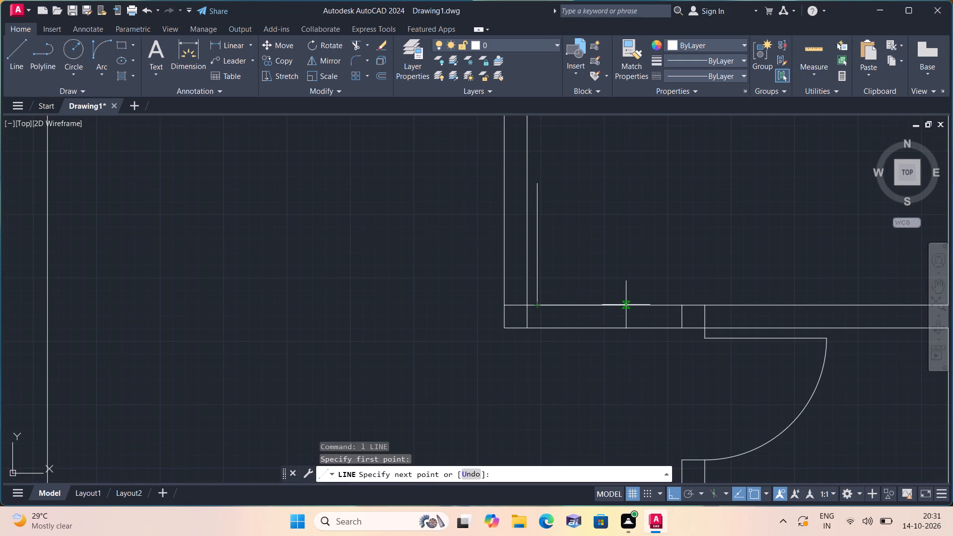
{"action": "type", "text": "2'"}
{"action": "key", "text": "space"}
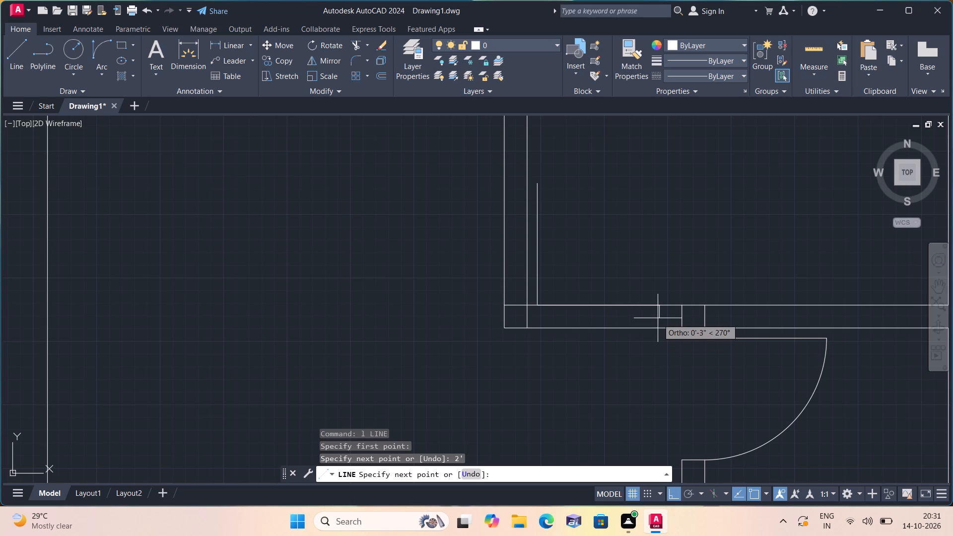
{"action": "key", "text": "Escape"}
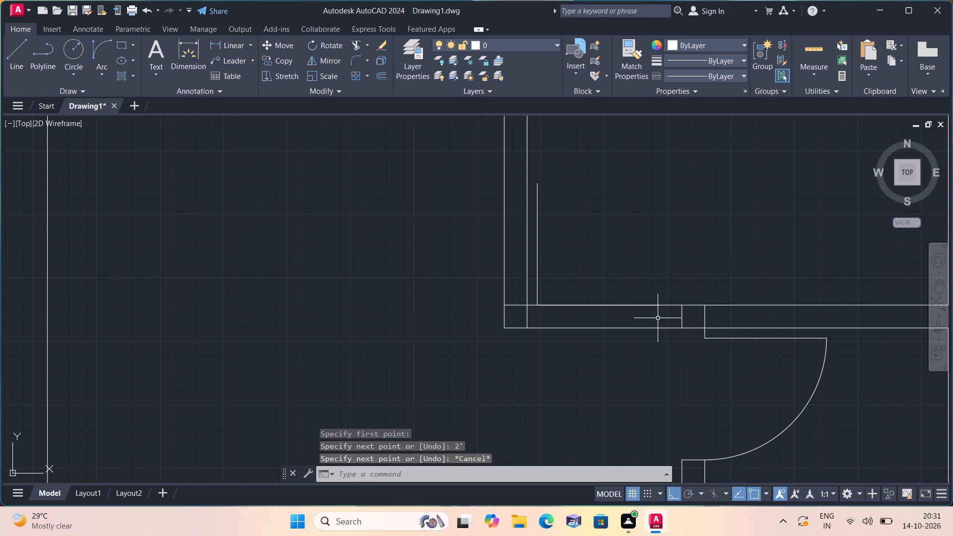
Examine the matching door on the plan's west side and compare it with the east doorway being drawn.
{"action": "scroll", "coordinate": [611, 329], "scroll_direction": "down", "scroll_amount": 3}
{"action": "scroll", "coordinate": [401, 347], "scroll_direction": "down", "scroll_amount": 1}
{"action": "scroll", "coordinate": [265, 348], "scroll_direction": "up", "scroll_amount": 3}
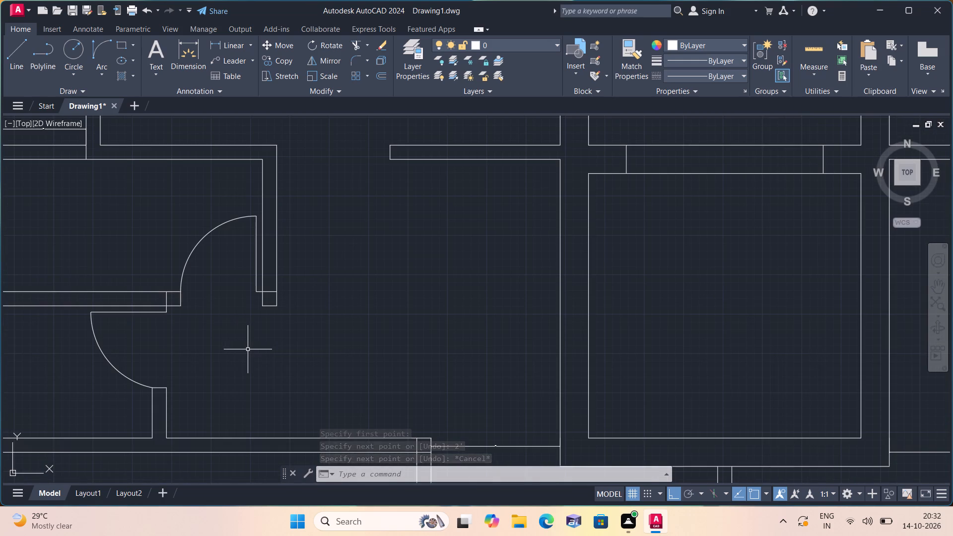
{"action": "middle_click_drag", "start_coordinate": [365, 345], "coordinate": [219, 333]}
{"action": "scroll", "coordinate": [219, 332], "scroll_direction": "down", "scroll_amount": 1}
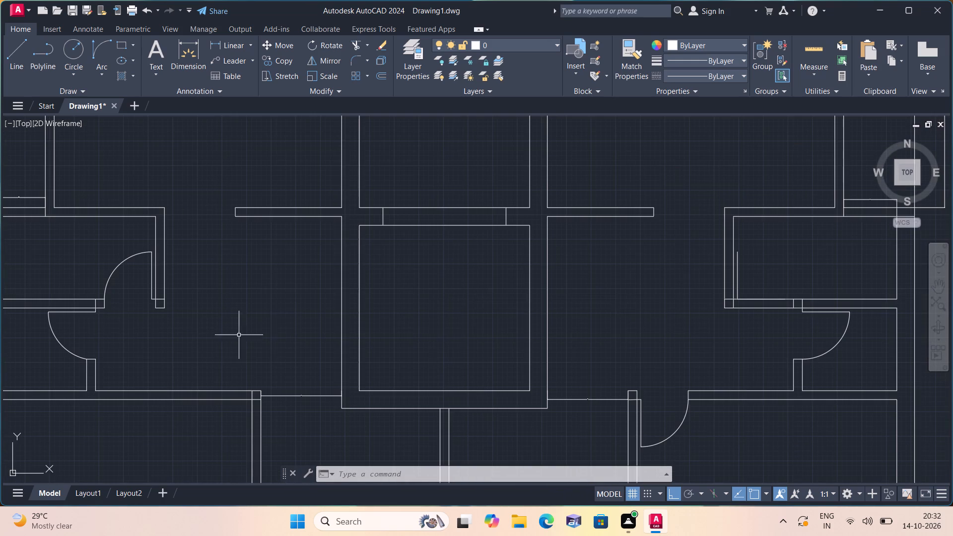
{"action": "middle_click_drag", "start_coordinate": [698, 312], "coordinate": [509, 328]}
{"action": "scroll", "coordinate": [604, 324], "scroll_direction": "up", "scroll_amount": 1}
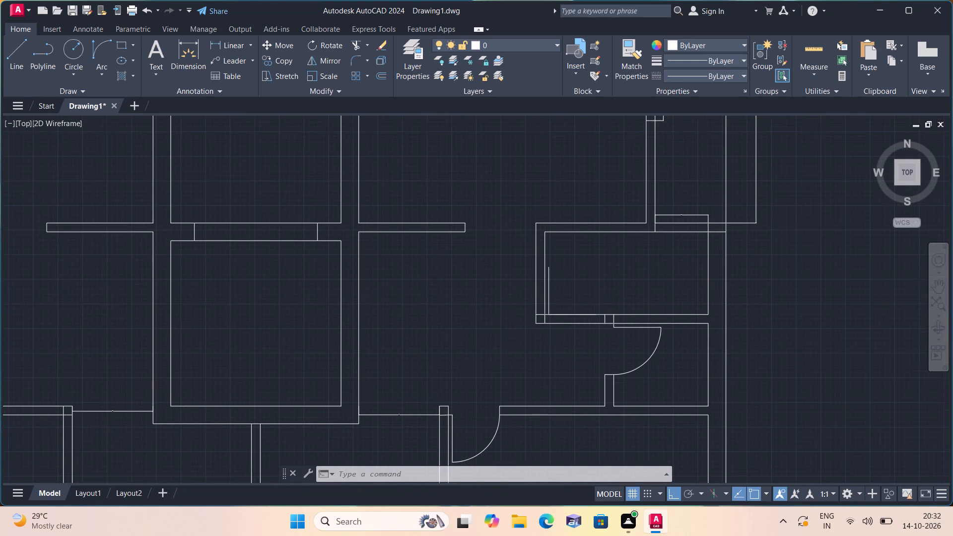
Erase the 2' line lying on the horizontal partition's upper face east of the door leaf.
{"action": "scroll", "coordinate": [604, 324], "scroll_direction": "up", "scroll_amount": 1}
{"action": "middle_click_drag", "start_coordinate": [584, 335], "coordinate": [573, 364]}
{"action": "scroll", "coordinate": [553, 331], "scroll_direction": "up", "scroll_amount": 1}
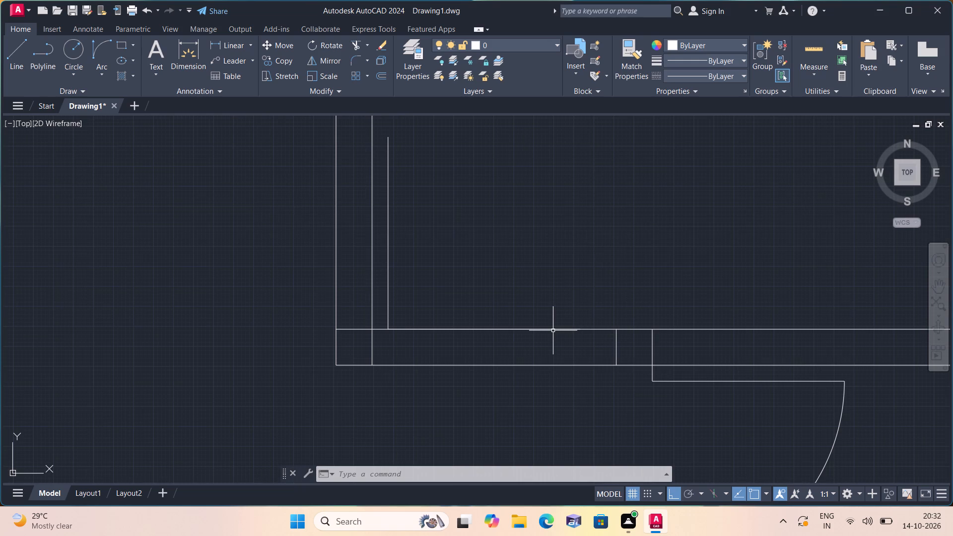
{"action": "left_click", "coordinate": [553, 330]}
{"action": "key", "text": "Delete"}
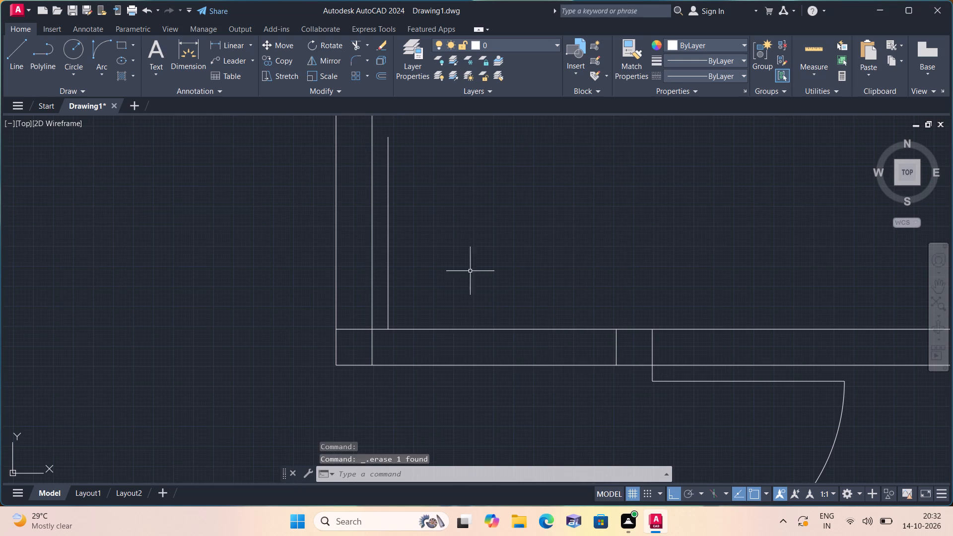
Measure the distance from the door leaf's south end east to the jamb line with a trial linear dimension.
{"action": "left_click", "coordinate": [234, 38]}
{"action": "left_click", "coordinate": [390, 330]}
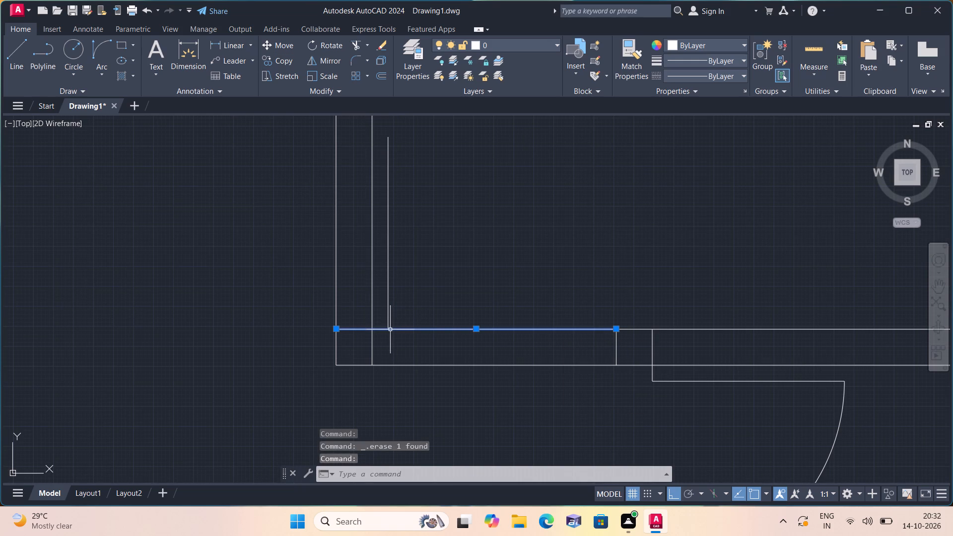
{"action": "key", "text": "Escape"}
{"action": "left_click", "coordinate": [241, 46]}
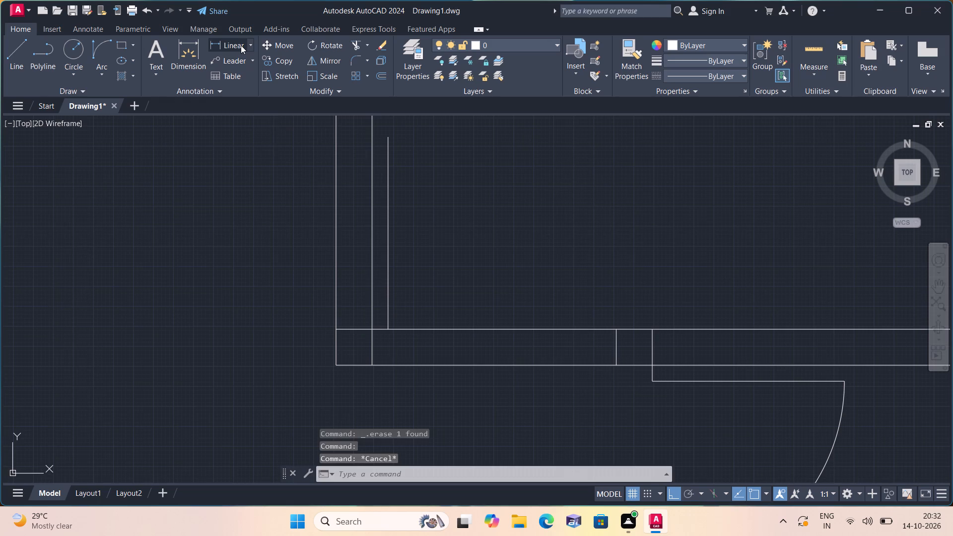
{"action": "left_click", "coordinate": [390, 330]}
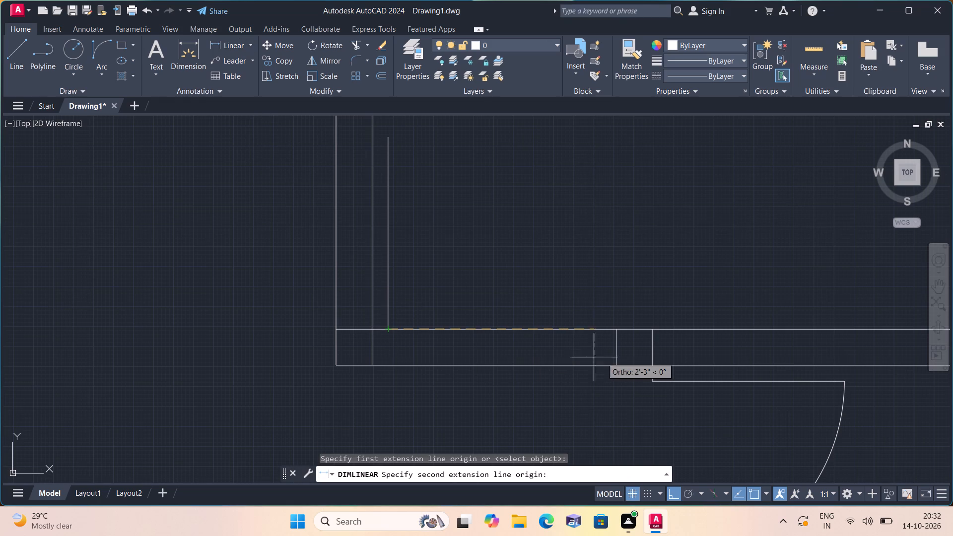
{"action": "left_click", "coordinate": [614, 329]}
{"action": "scroll", "coordinate": [581, 312], "scroll_direction": "up", "scroll_amount": 3}
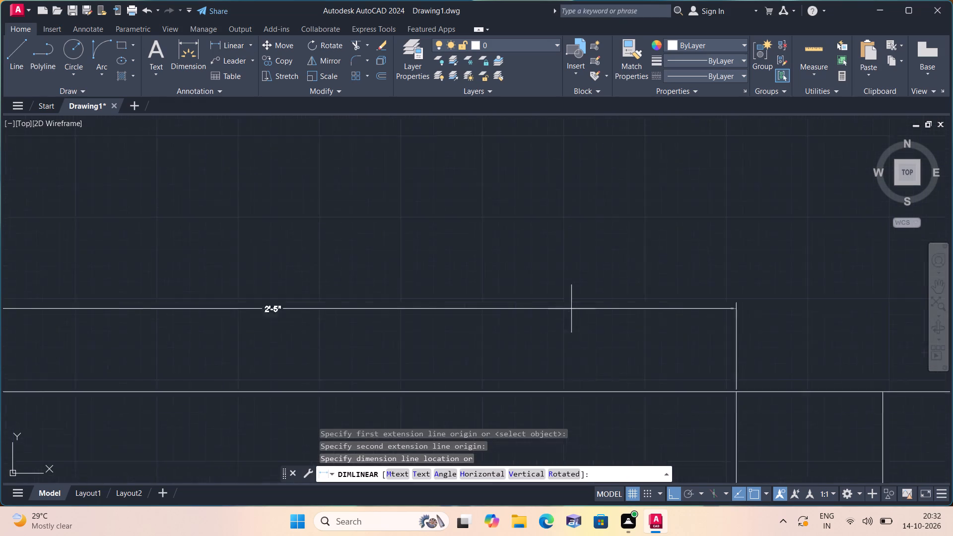
{"action": "scroll", "coordinate": [571, 309], "scroll_direction": "up", "scroll_amount": 1}
{"action": "key", "text": "Escape"}
{"action": "scroll", "coordinate": [571, 309], "scroll_direction": "down", "scroll_amount": 3}
{"action": "scroll", "coordinate": [530, 288], "scroll_direction": "down", "scroll_amount": 1}
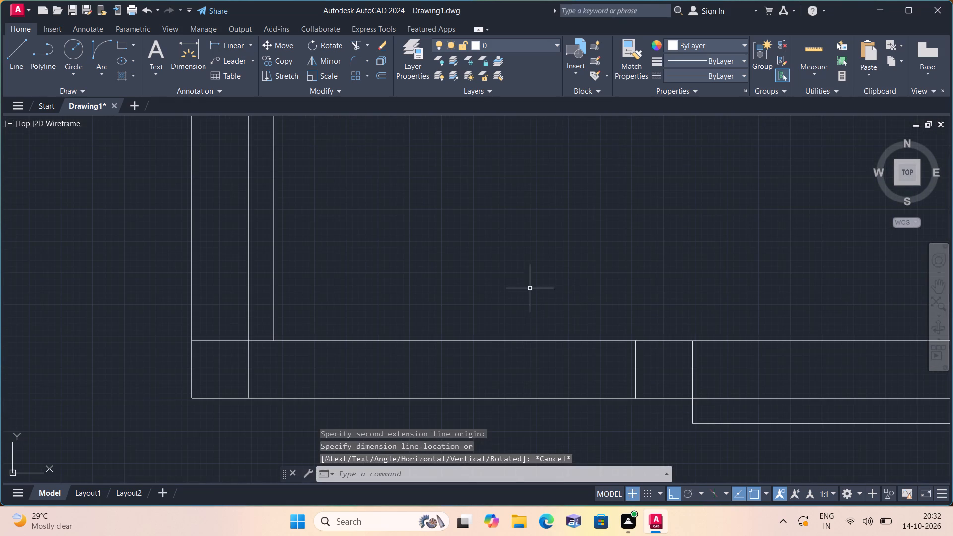
Lengthen the door leaf by drawing a 5" line north from its upper end.
{"action": "middle_click_drag", "start_coordinate": [529, 286], "coordinate": [566, 361]}
{"action": "key", "text": "l"}
{"action": "key", "text": "space"}
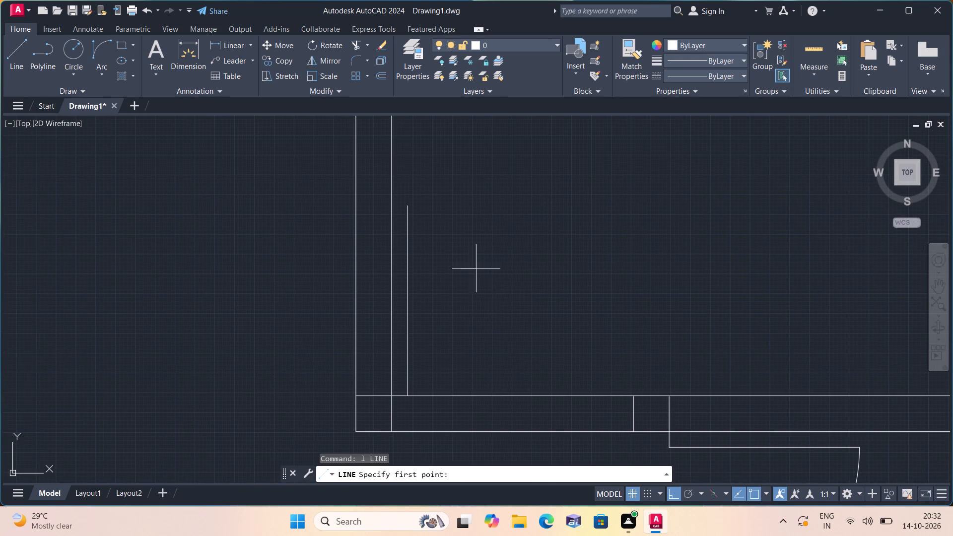
{"action": "left_click", "coordinate": [406, 206]}
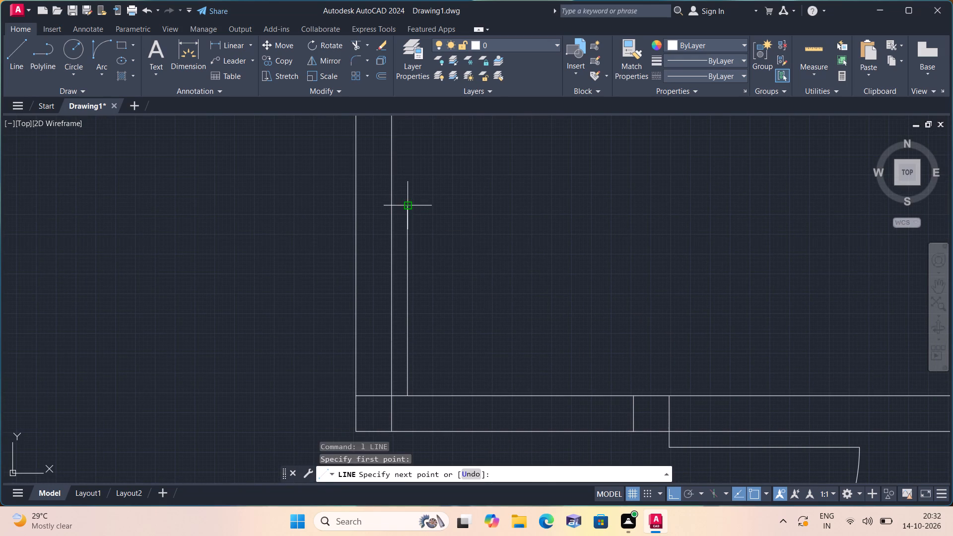
{"action": "type", "text": "5\""}
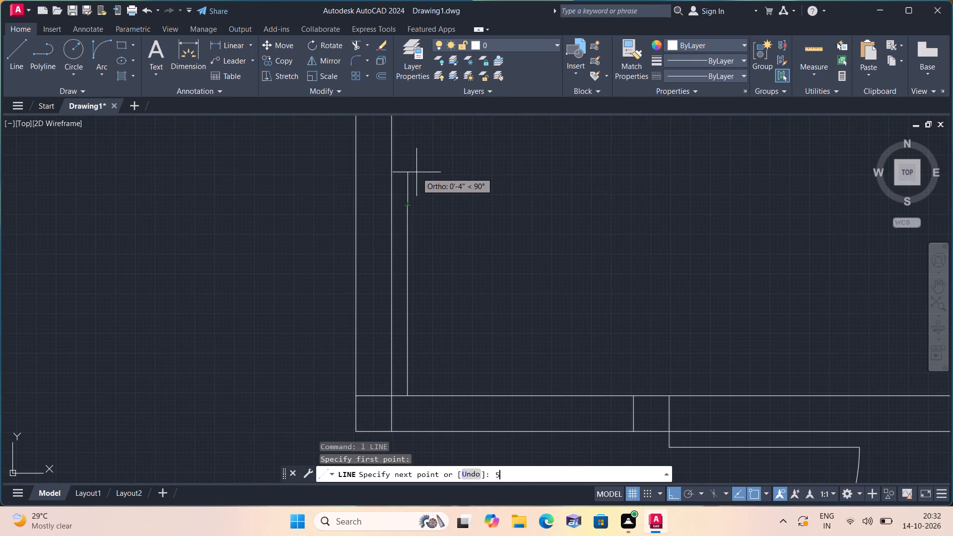
{"action": "key", "text": "space"}
{"action": "key", "text": "Escape"}
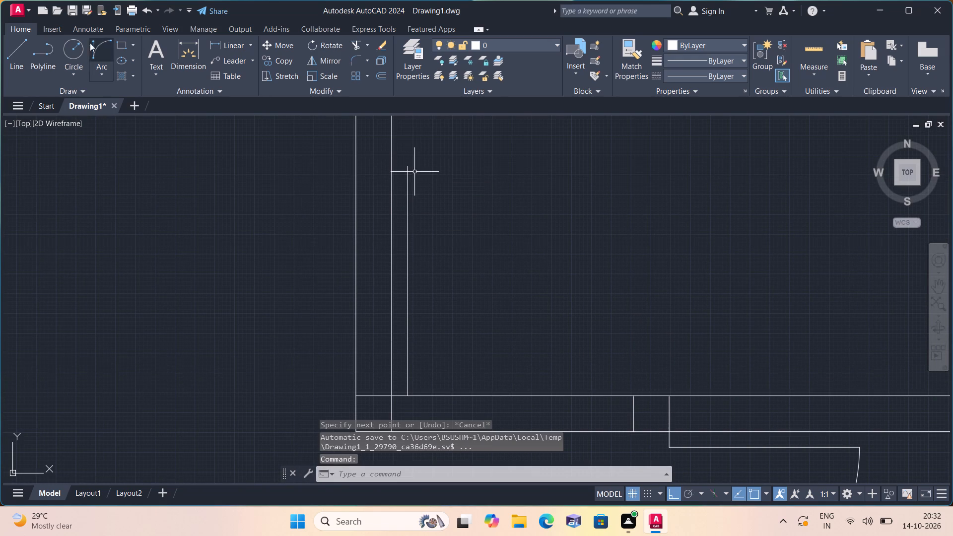
Draw the door's swing with a Start, End, Direction arc from the leaf's north end to the east jamb on the partition's upper face.
{"action": "left_click", "coordinate": [104, 73]}
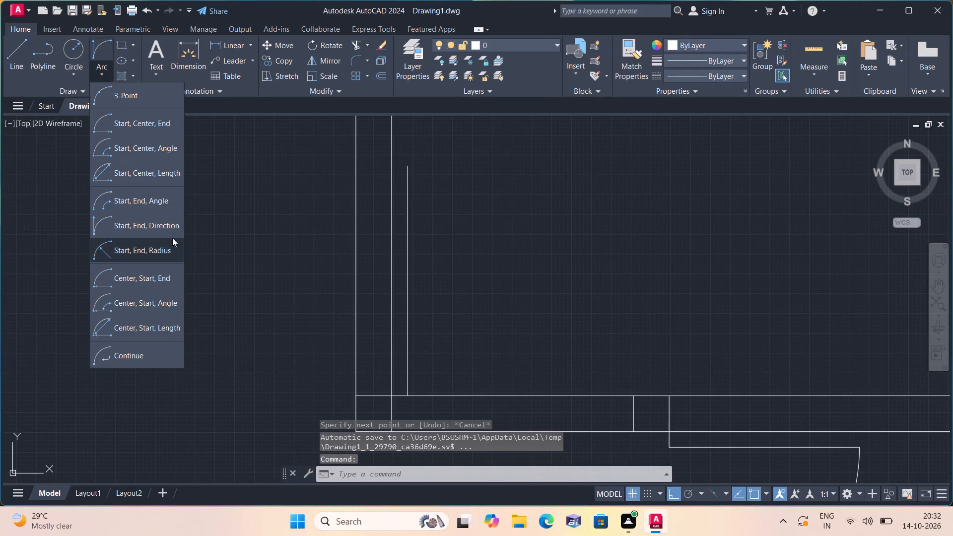
{"action": "left_click_drag", "start_coordinate": [159, 223], "coordinate": [160, 228]}
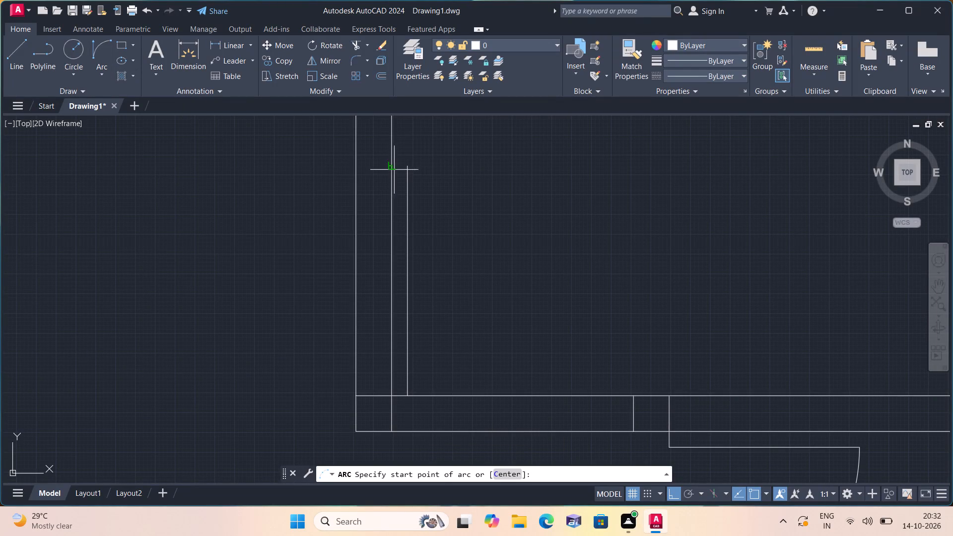
{"action": "left_click", "coordinate": [407, 165]}
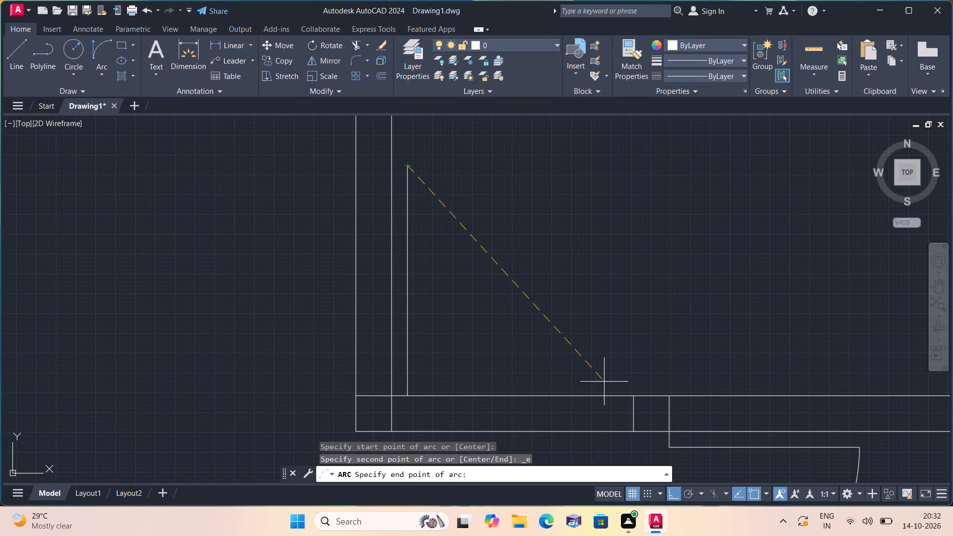
{"action": "left_click", "coordinate": [636, 397]}
{"action": "left_click", "coordinate": [681, 260]}
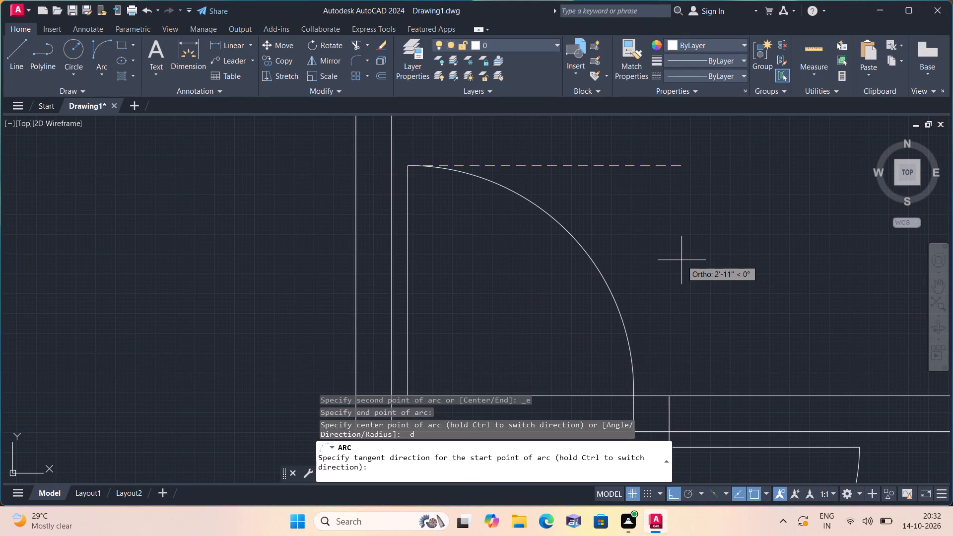
Trim both face lines of the horizontal partition between the jambs beneath the new door swing to open the doorway.
{"action": "scroll", "coordinate": [681, 260], "scroll_direction": "down", "scroll_amount": 2}
{"action": "middle_click_drag", "start_coordinate": [681, 259], "coordinate": [681, 230]}
{"action": "type", "text": "trim"}
{"action": "key", "text": "space"}
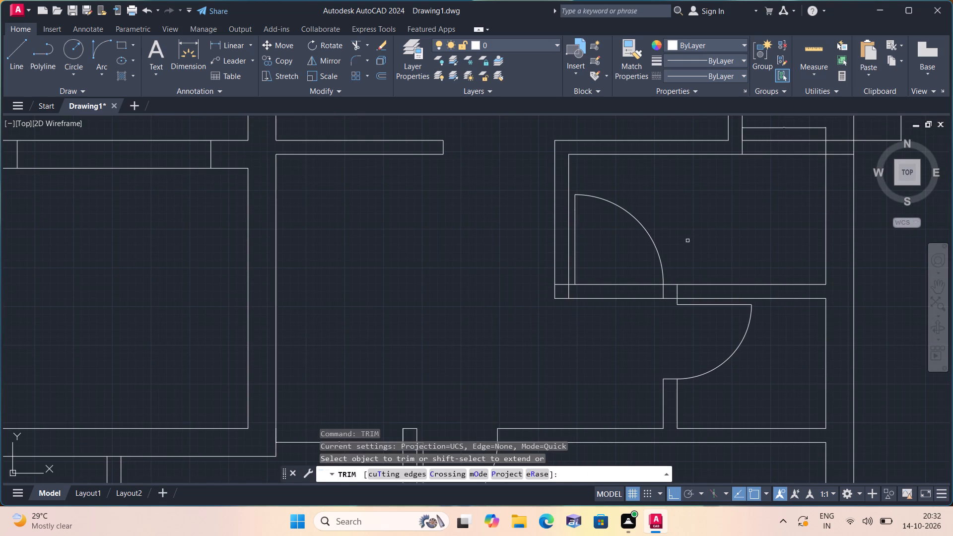
{"action": "left_click", "coordinate": [612, 268]}
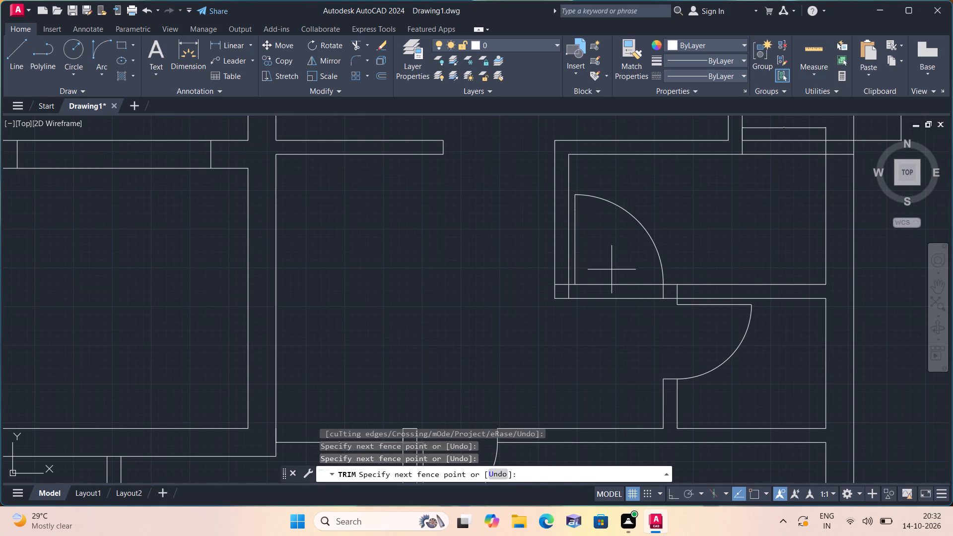
{"action": "left_click", "coordinate": [602, 313]}
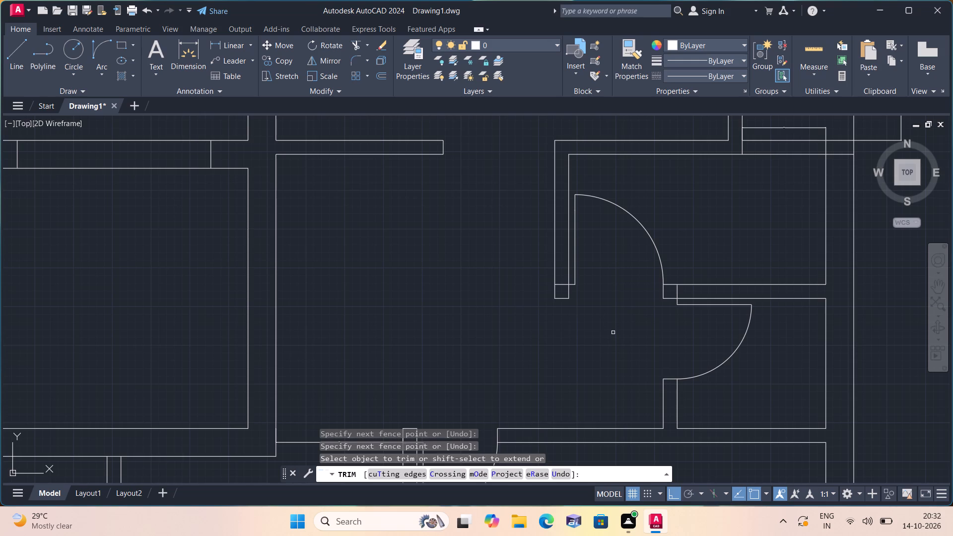
{"action": "key", "text": "Escape"}
Examine the southern half of the plan, comparing the east and west doorways and the partition junctions around the central shaft.
{"action": "scroll", "coordinate": [622, 330], "scroll_direction": "up", "scroll_amount": 1}
{"action": "middle_click_drag", "start_coordinate": [617, 331], "coordinate": [562, 361]}
{"action": "scroll", "coordinate": [562, 361], "scroll_direction": "down", "scroll_amount": 2}
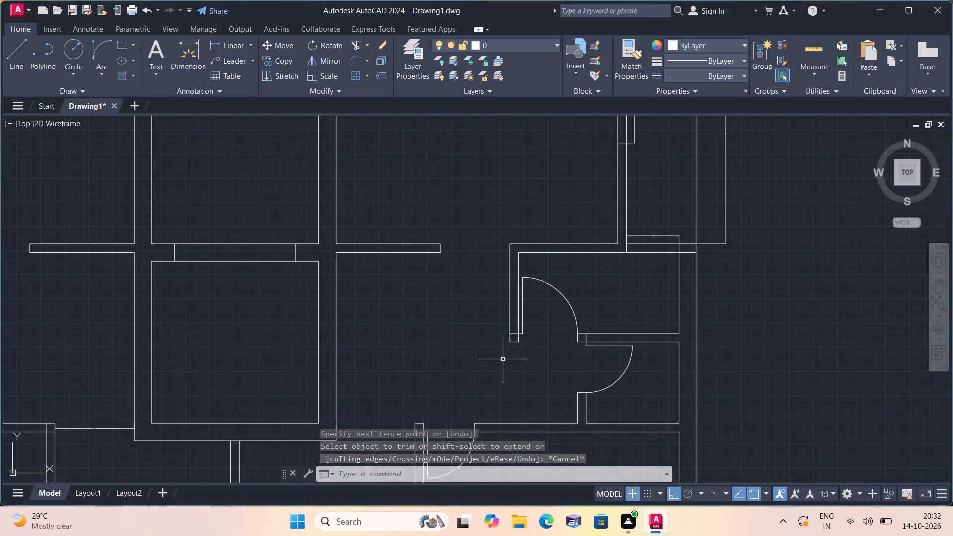
{"action": "middle_click_drag", "start_coordinate": [496, 346], "coordinate": [502, 270]}
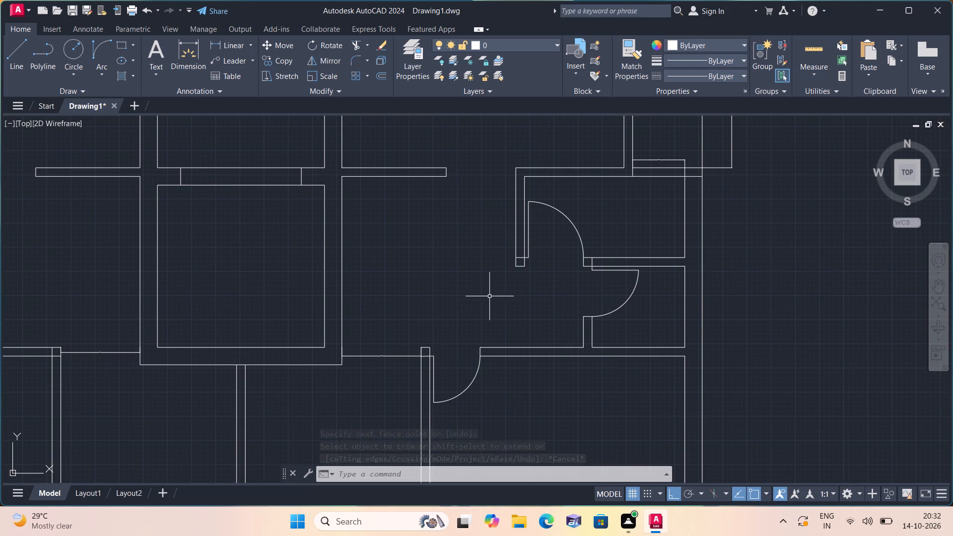
{"action": "scroll", "coordinate": [420, 356], "scroll_direction": "up", "scroll_amount": 3}
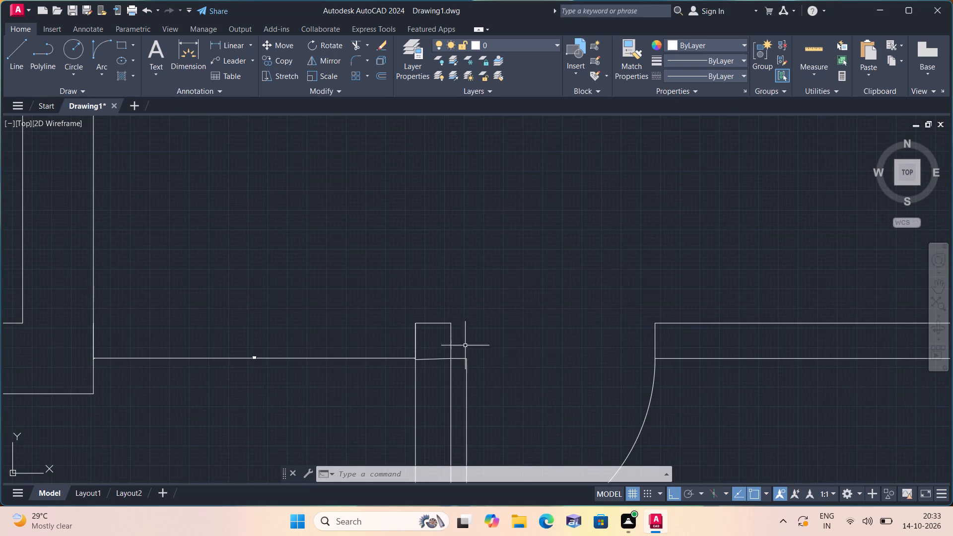
{"action": "scroll", "coordinate": [646, 326], "scroll_direction": "down", "scroll_amount": 1}
{"action": "scroll", "coordinate": [646, 326], "scroll_direction": "up", "scroll_amount": 1}
{"action": "scroll", "coordinate": [646, 326], "scroll_direction": "down", "scroll_amount": 2}
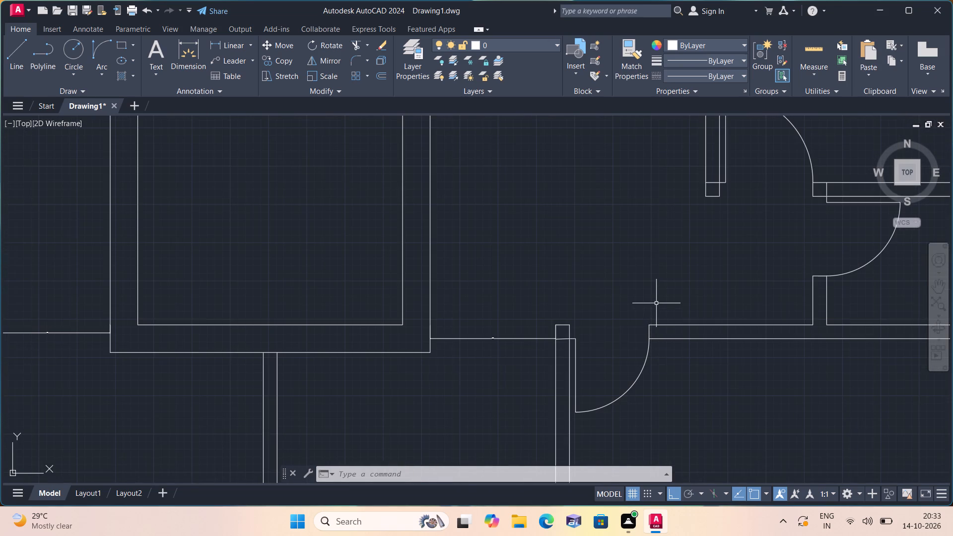
{"action": "middle_click_drag", "start_coordinate": [649, 300], "coordinate": [629, 364]}
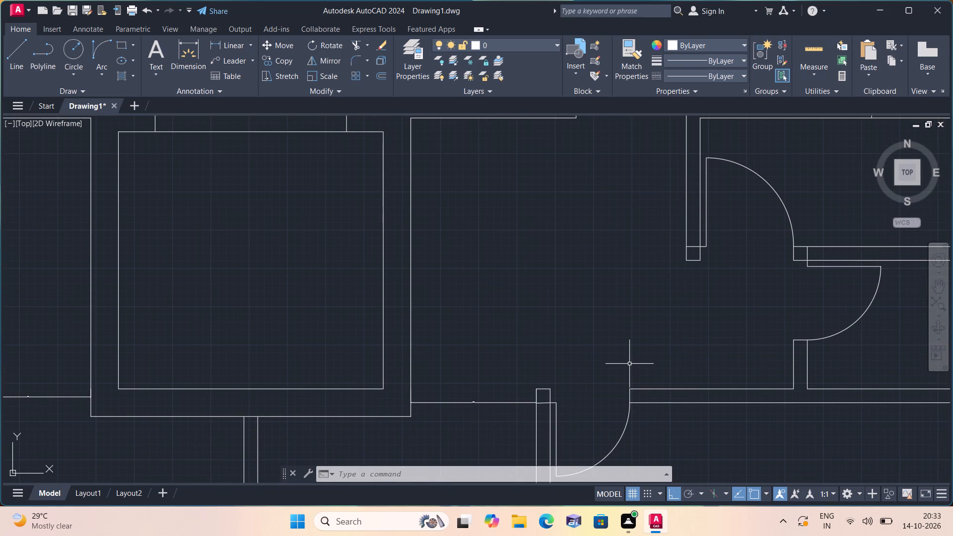
{"action": "scroll", "coordinate": [643, 347], "scroll_direction": "down", "scroll_amount": 1}
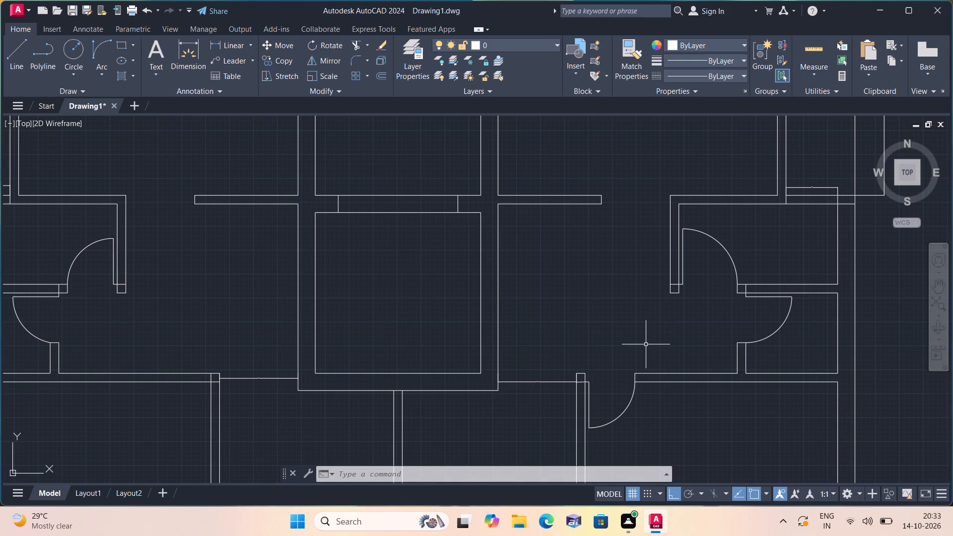
{"action": "middle_click_drag", "start_coordinate": [640, 340], "coordinate": [602, 316]}
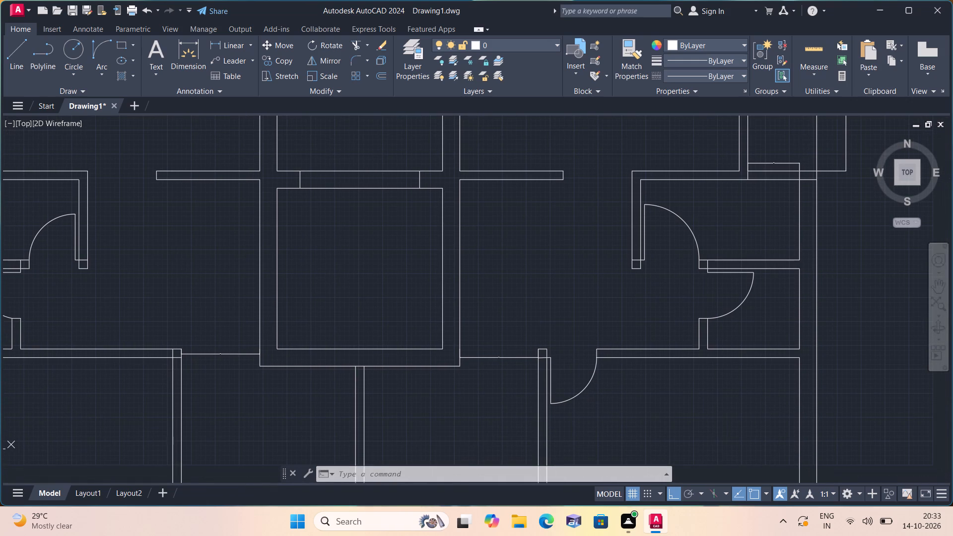
{"action": "scroll", "coordinate": [602, 316], "scroll_direction": "down", "scroll_amount": 1}
{"action": "middle_click_drag", "start_coordinate": [598, 316], "coordinate": [653, 299]}
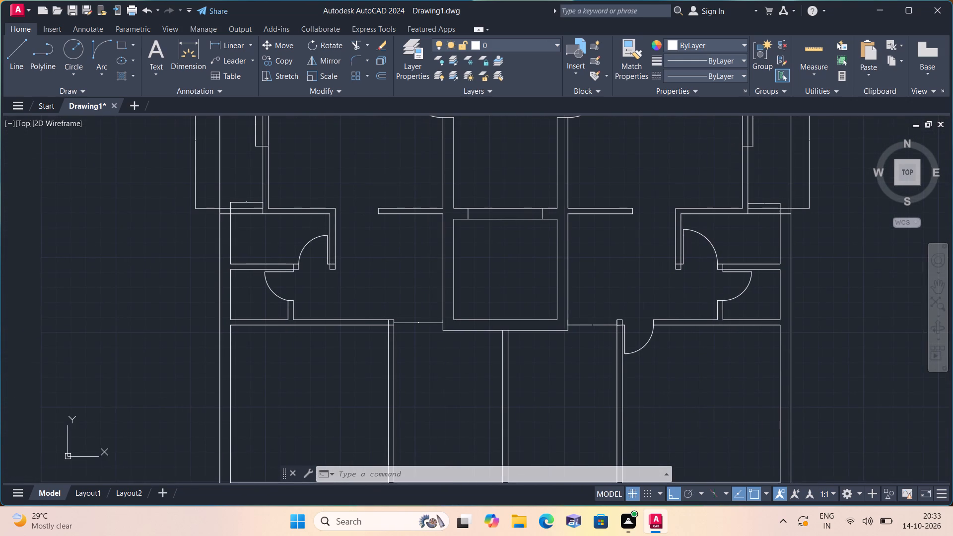
{"action": "scroll", "coordinate": [685, 292], "scroll_direction": "down", "scroll_amount": 1}
{"action": "middle_click_drag", "start_coordinate": [685, 292], "coordinate": [682, 290]}
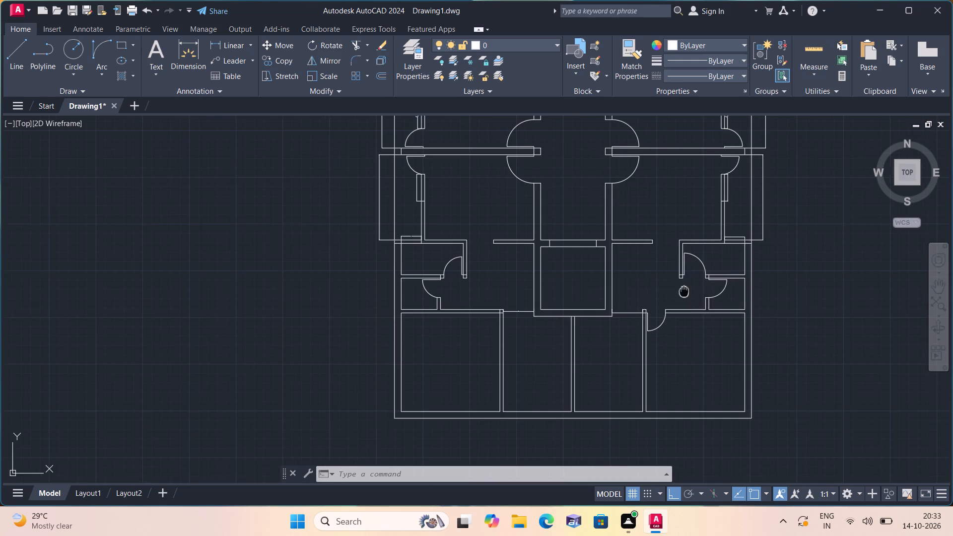
Copy the loose window symbol east of the plan, with ortho off, to the south wall's inner-face midpoints in the southwest and southeast corner rooms.
{"action": "middle_click_drag", "start_coordinate": [682, 290], "coordinate": [681, 211]}
{"action": "middle_click_drag", "start_coordinate": [654, 267], "coordinate": [577, 325]}
{"action": "scroll", "coordinate": [570, 330], "scroll_direction": "down", "scroll_amount": 3}
{"action": "scroll", "coordinate": [653, 270], "scroll_direction": "up", "scroll_amount": 3}
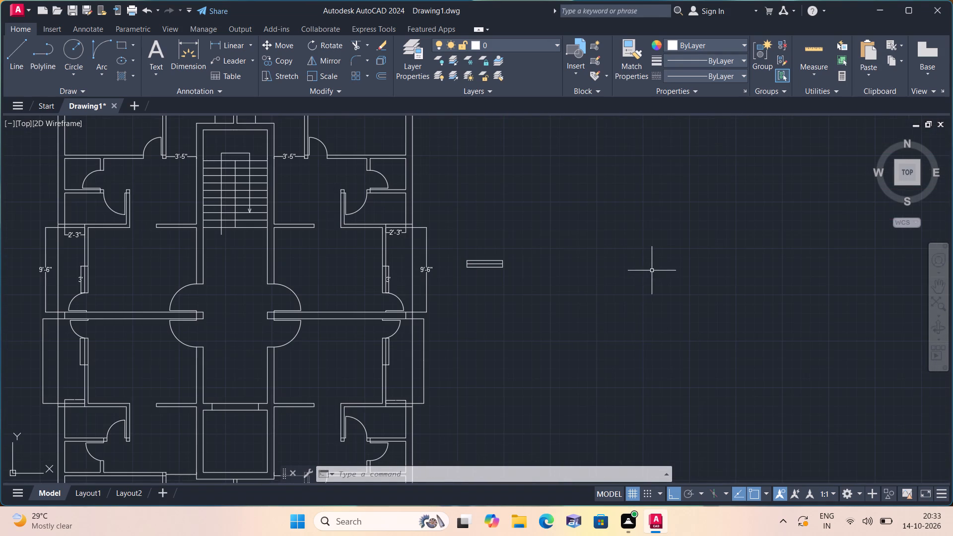
{"action": "left_click", "coordinate": [596, 305]}
{"action": "left_click", "coordinate": [462, 206]}
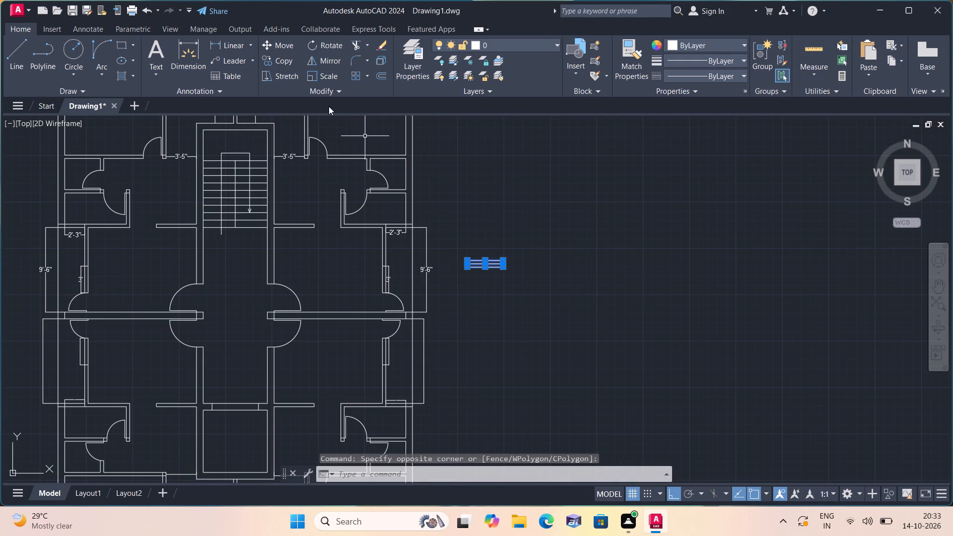
{"action": "left_click", "coordinate": [271, 52]}
{"action": "left_click", "coordinate": [276, 59]}
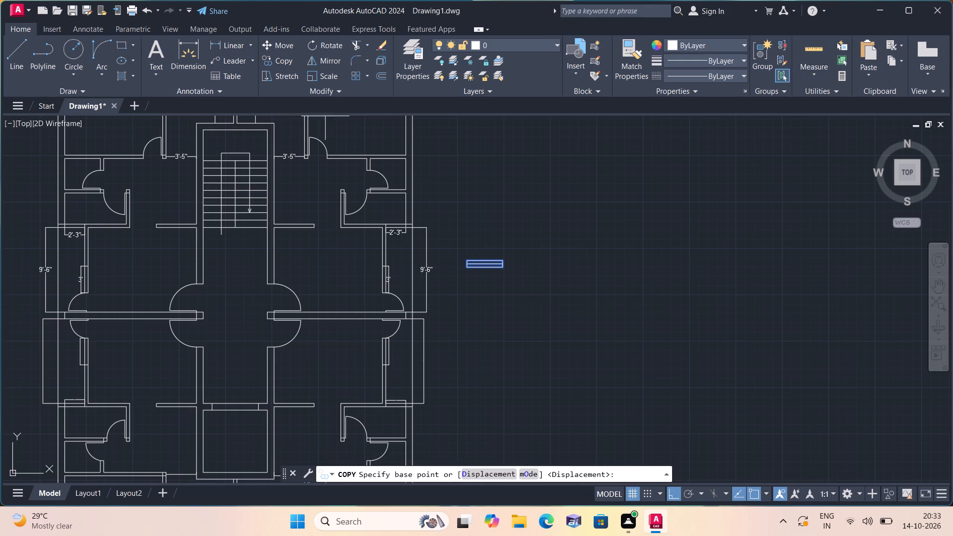
{"action": "left_click", "coordinate": [482, 260]}
{"action": "scroll", "coordinate": [482, 260], "scroll_direction": "down", "scroll_amount": 2}
{"action": "middle_click_drag", "start_coordinate": [534, 297], "coordinate": [536, 206]}
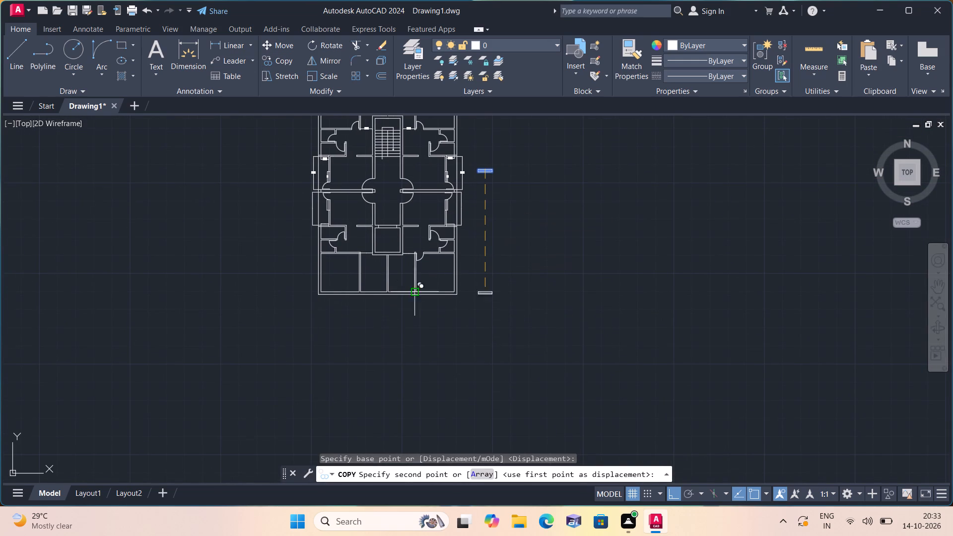
{"action": "key", "text": "F8"}
{"action": "scroll", "coordinate": [337, 306], "scroll_direction": "up", "scroll_amount": 1}
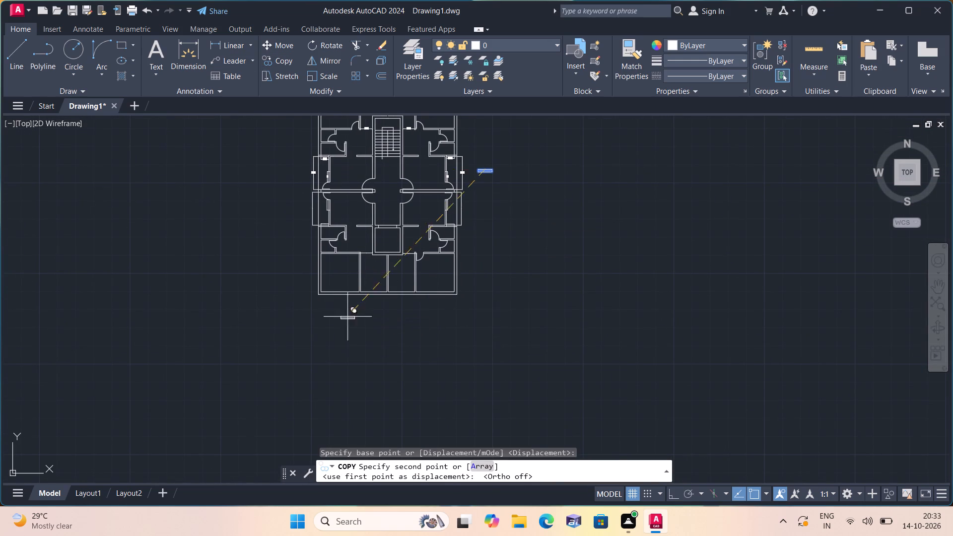
{"action": "scroll", "coordinate": [337, 306], "scroll_direction": "up", "scroll_amount": 1}
{"action": "left_click", "coordinate": [339, 268]}
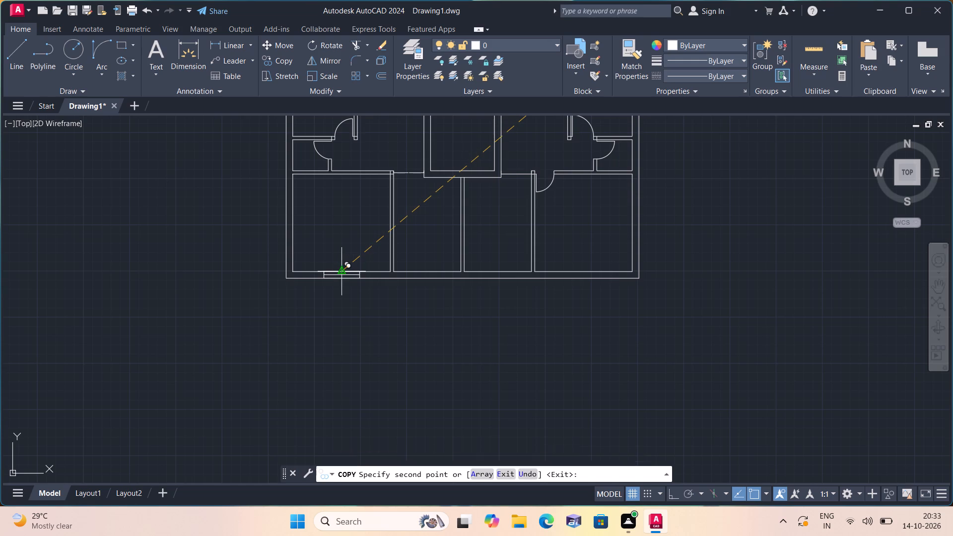
{"action": "left_click", "coordinate": [587, 273]}
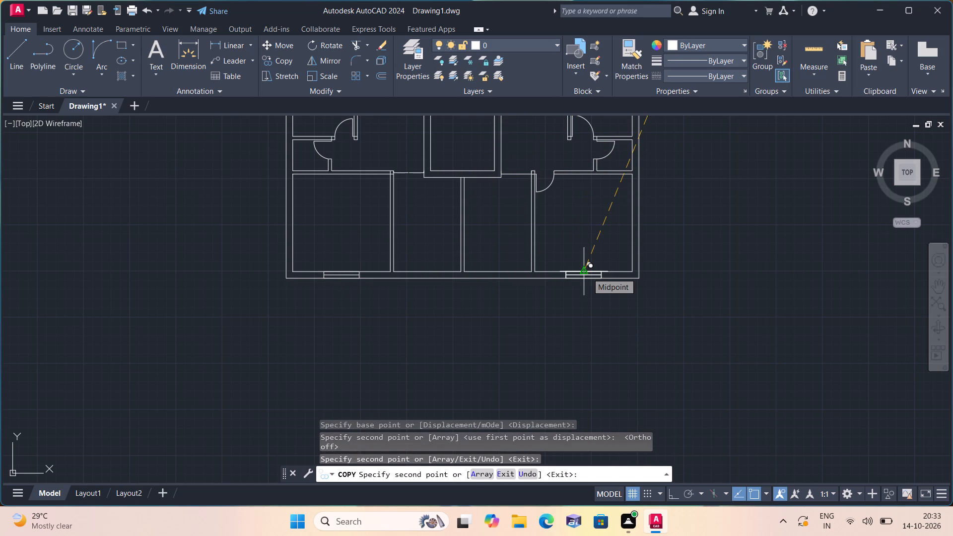
{"action": "key", "text": "Escape"}
Erase the loose window symbol standing outside the plan's east side.
{"action": "scroll", "coordinate": [641, 295], "scroll_direction": "down", "scroll_amount": 1}
{"action": "middle_click_drag", "start_coordinate": [646, 265], "coordinate": [550, 359]}
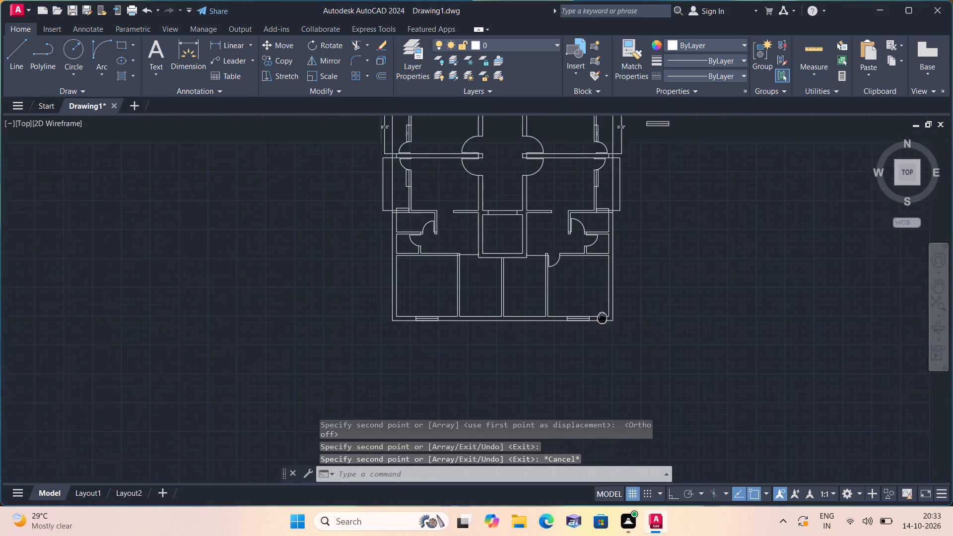
{"action": "middle_click_drag", "start_coordinate": [550, 359], "coordinate": [543, 372]}
{"action": "left_click", "coordinate": [562, 180]}
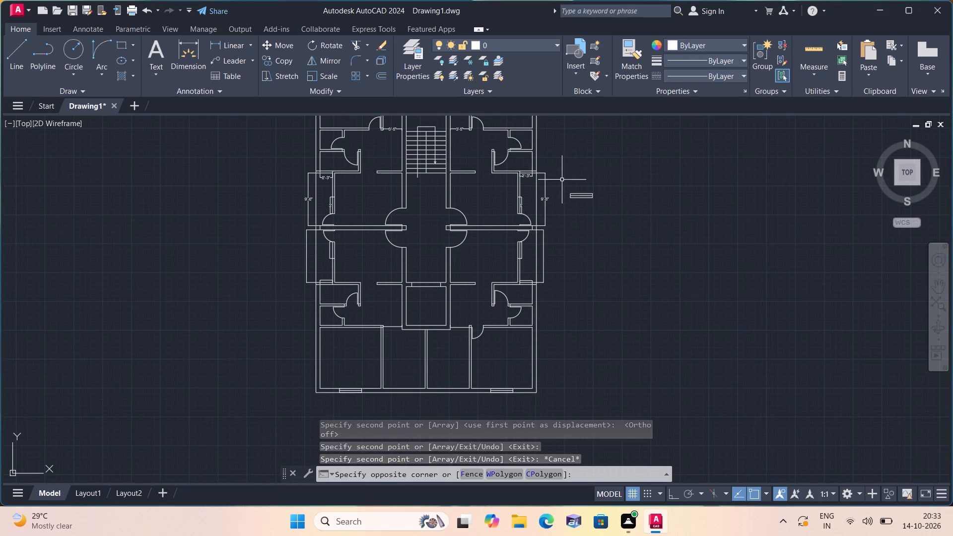
{"action": "left_click", "coordinate": [629, 223]}
{"action": "key", "text": "Delete"}
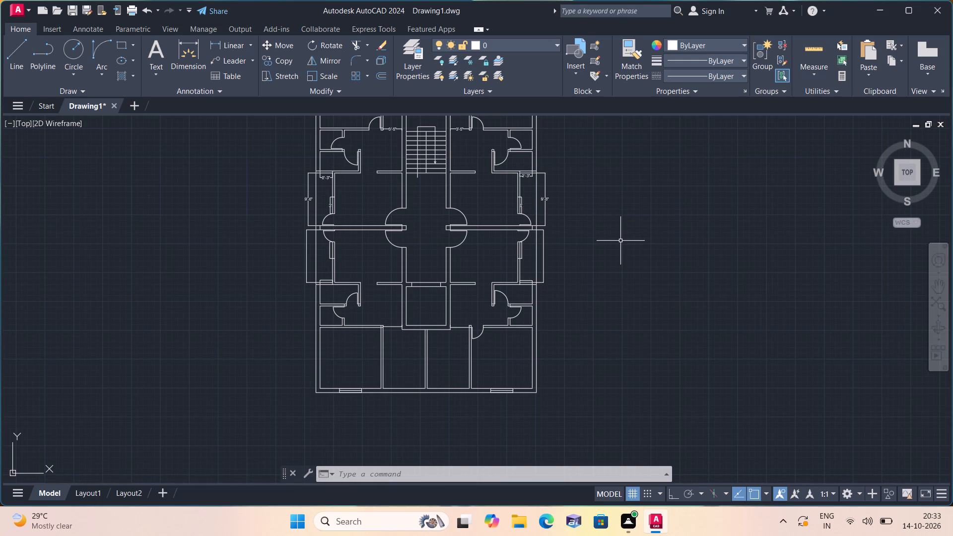
With ortho on, draw an L-shaped line in the southern room just west of centre, from the shaft's south wall down and west to the partition.
{"action": "scroll", "coordinate": [620, 241], "scroll_direction": "down", "scroll_amount": 1}
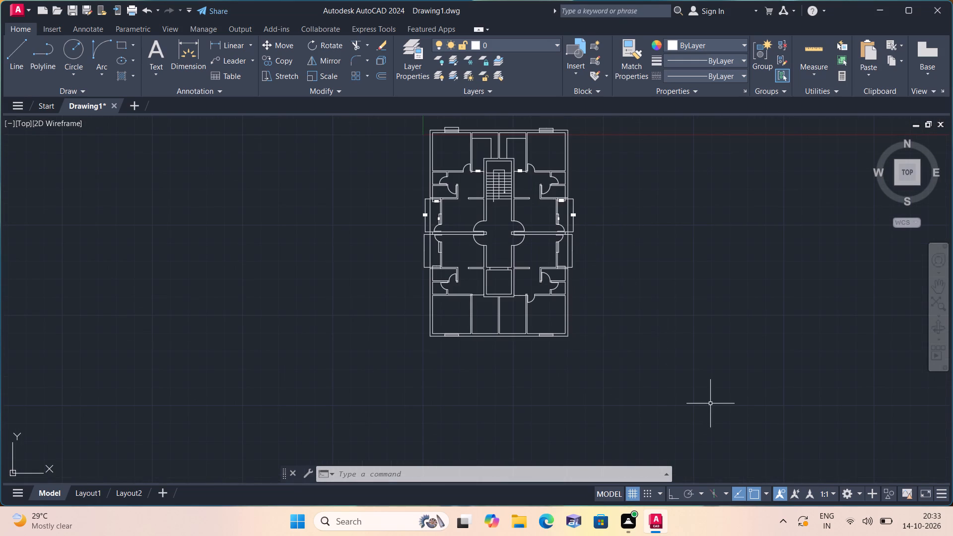
{"action": "scroll", "coordinate": [386, 312], "scroll_direction": "up", "scroll_amount": 1}
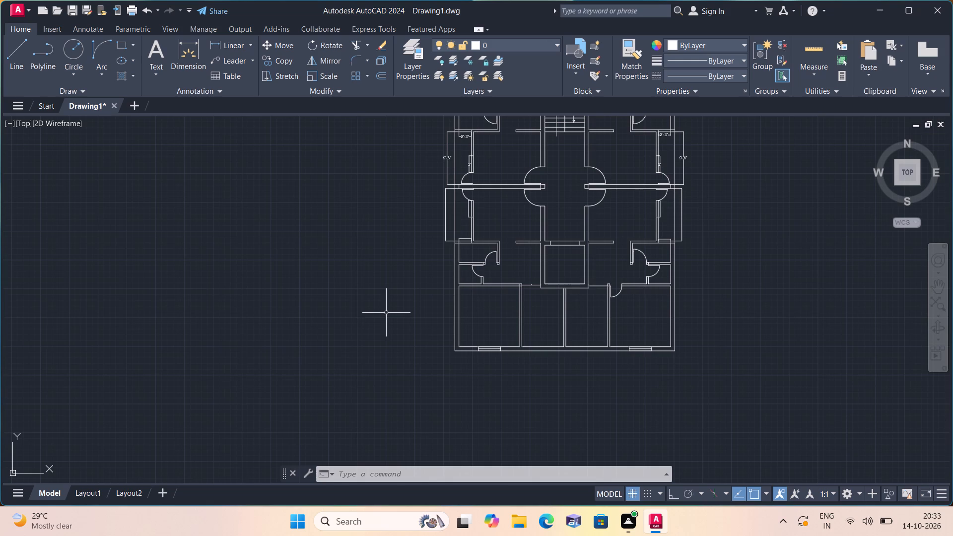
{"action": "middle_click_drag", "start_coordinate": [433, 323], "coordinate": [430, 268]}
{"action": "scroll", "coordinate": [431, 264], "scroll_direction": "up", "scroll_amount": 1}
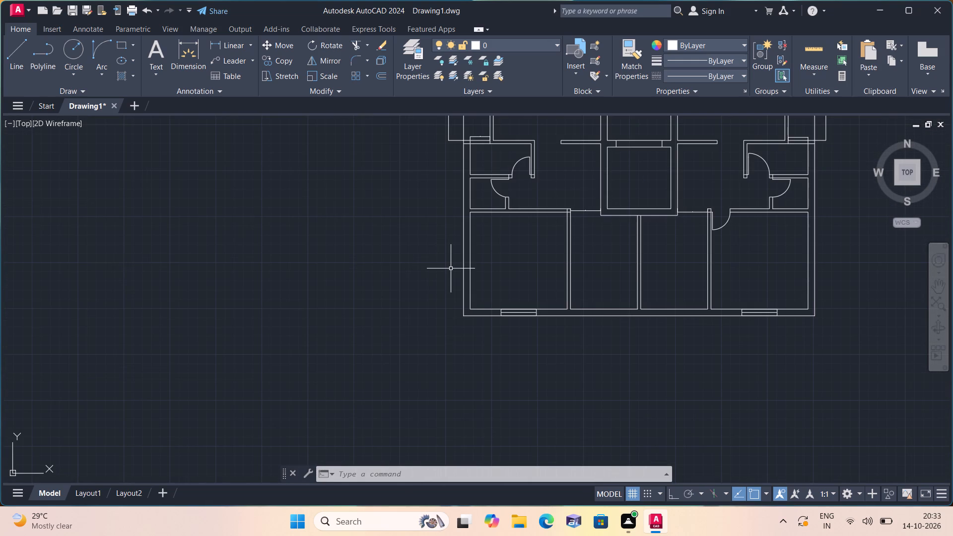
{"action": "key", "text": "l"}
{"action": "key", "text": "space"}
{"action": "middle_click_drag", "start_coordinate": [489, 327], "coordinate": [289, 318]}
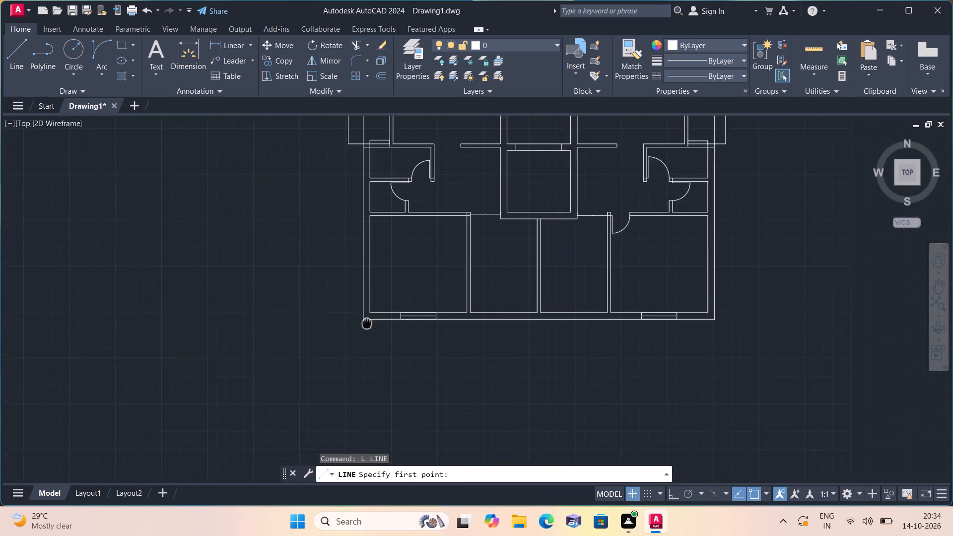
{"action": "middle_click_drag", "start_coordinate": [289, 318], "coordinate": [284, 319]}
{"action": "scroll", "coordinate": [469, 227], "scroll_direction": "up", "scroll_amount": 1}
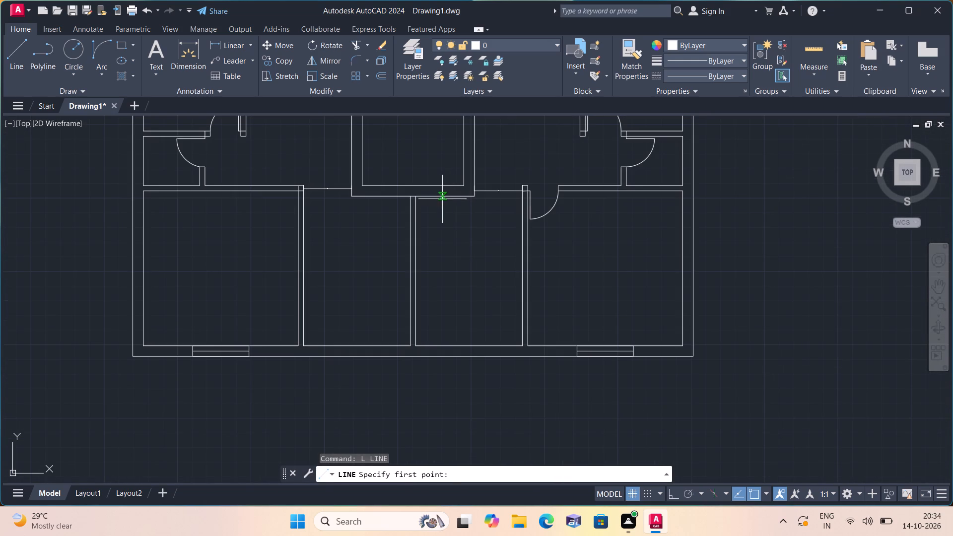
{"action": "scroll", "coordinate": [381, 196], "scroll_direction": "up", "scroll_amount": 1}
{"action": "left_click", "coordinate": [381, 195]}
{"action": "middle_click_drag", "start_coordinate": [375, 288], "coordinate": [372, 284]}
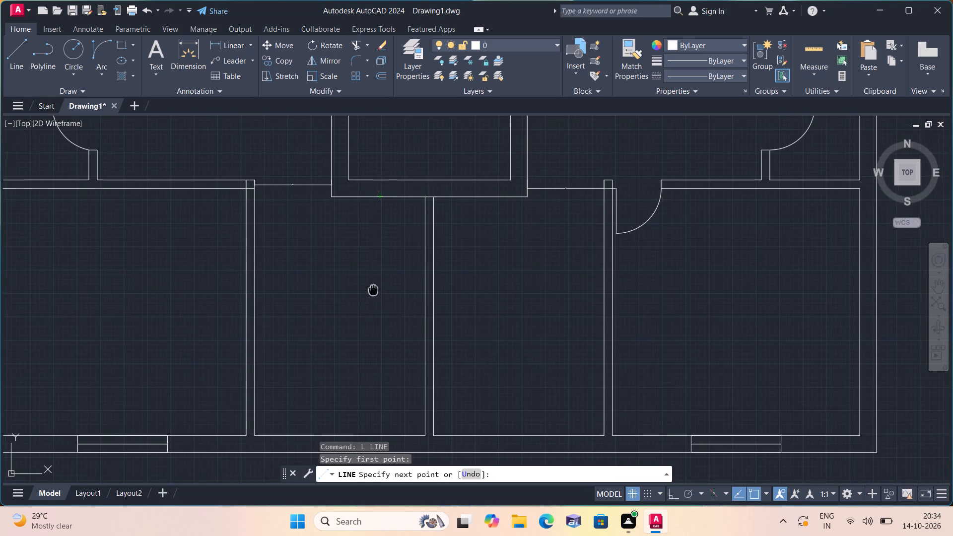
{"action": "middle_click_drag", "start_coordinate": [372, 284], "coordinate": [369, 203]}
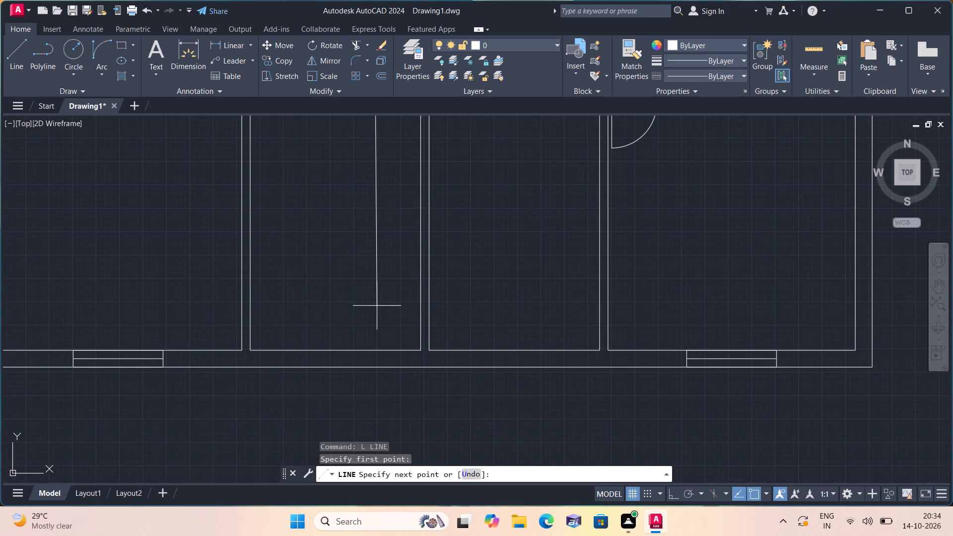
{"action": "key", "text": "F8"}
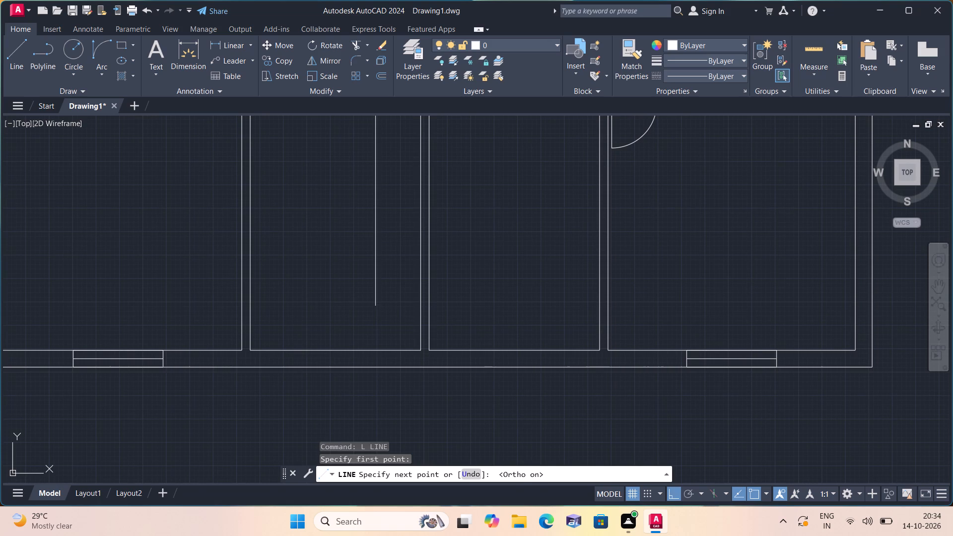
{"action": "left_click", "coordinate": [374, 300]}
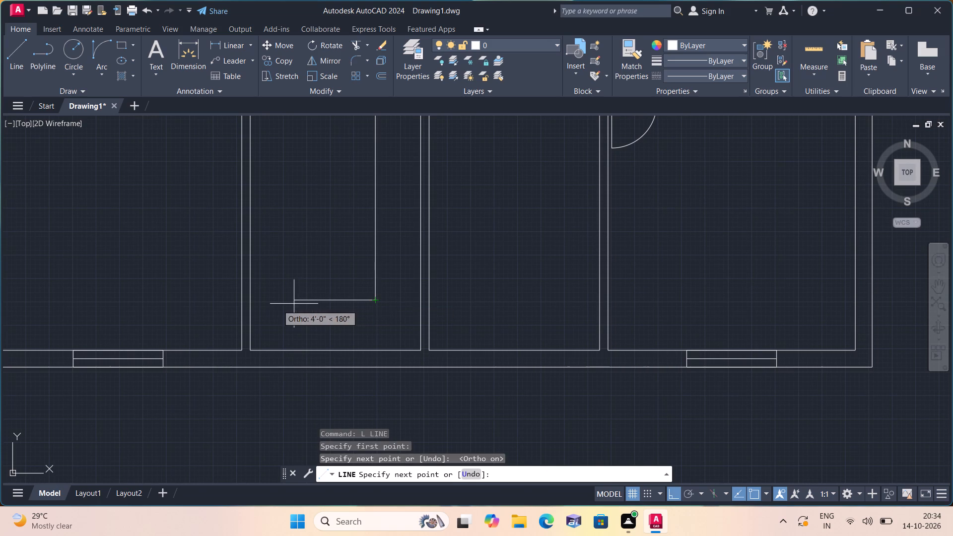
{"action": "left_click", "coordinate": [249, 305]}
{"action": "key", "text": "space"}
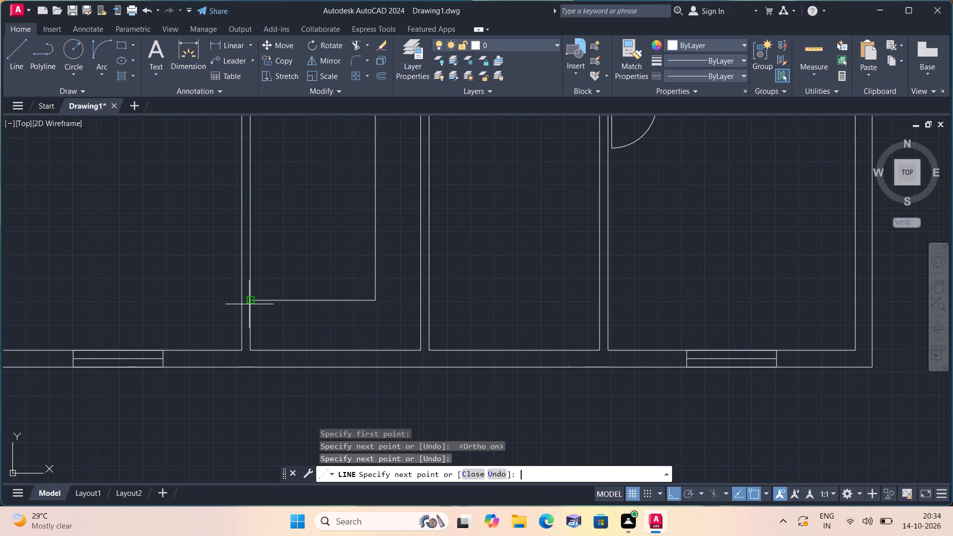
Draw the mirrored L-shaped line in the adjoining room east of centre, level with the first one's corner and ending at the east partition.
{"action": "scroll", "coordinate": [261, 320], "scroll_direction": "down", "scroll_amount": 1}
{"action": "middle_click_drag", "start_coordinate": [280, 261], "coordinate": [278, 313]}
{"action": "scroll", "coordinate": [404, 250], "scroll_direction": "up", "scroll_amount": 1}
{"action": "key", "text": "space"}
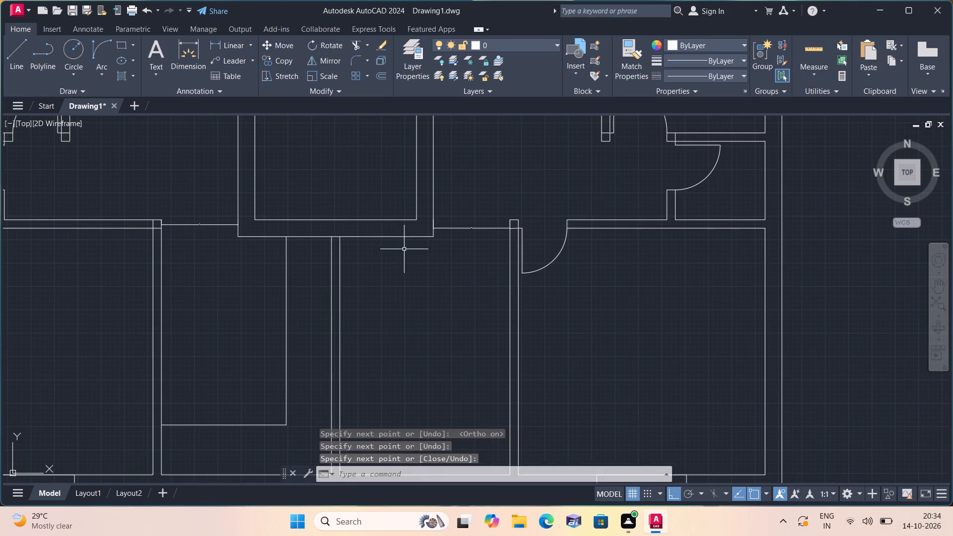
{"action": "left_click", "coordinate": [391, 238]}
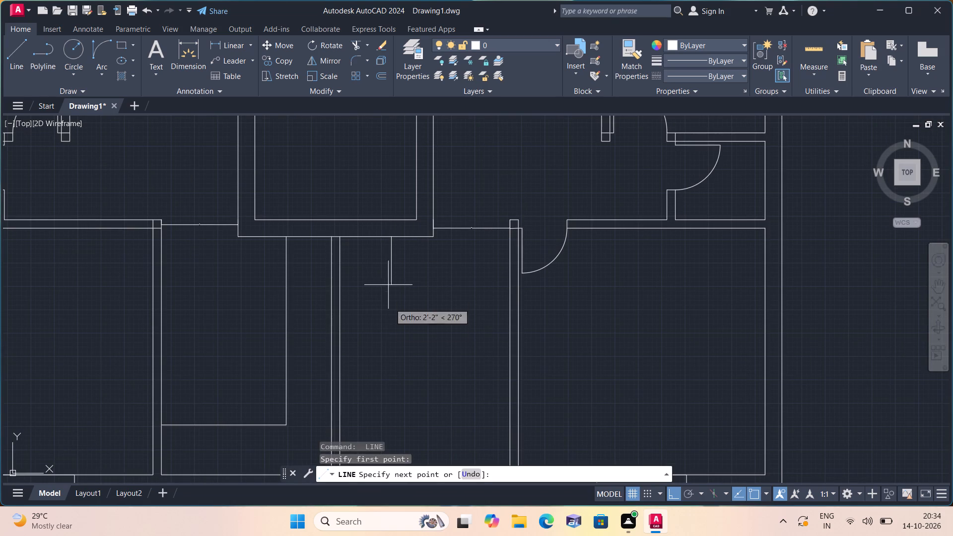
{"action": "middle_click_drag", "start_coordinate": [381, 332], "coordinate": [365, 235]}
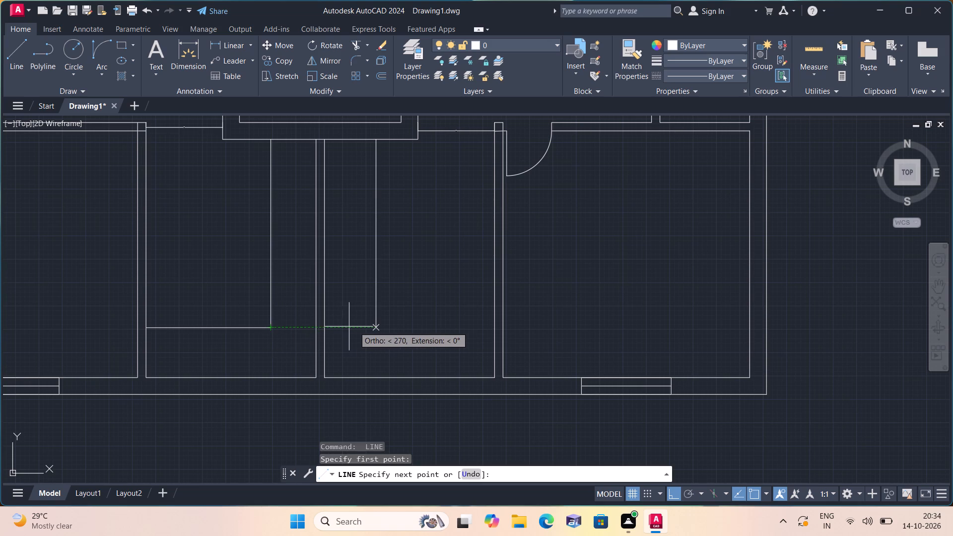
{"action": "left_click", "coordinate": [376, 327]}
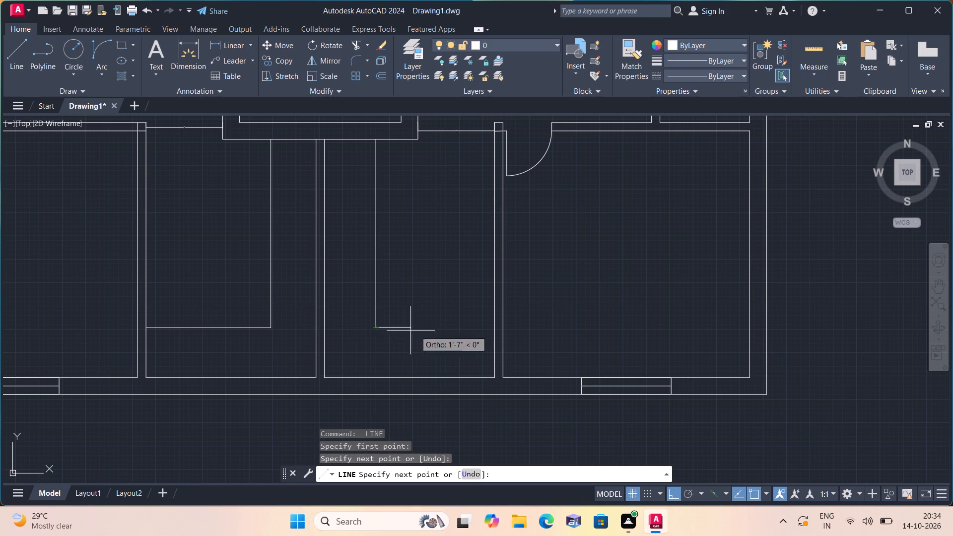
{"action": "left_click", "coordinate": [490, 326]}
{"action": "key", "text": "space"}
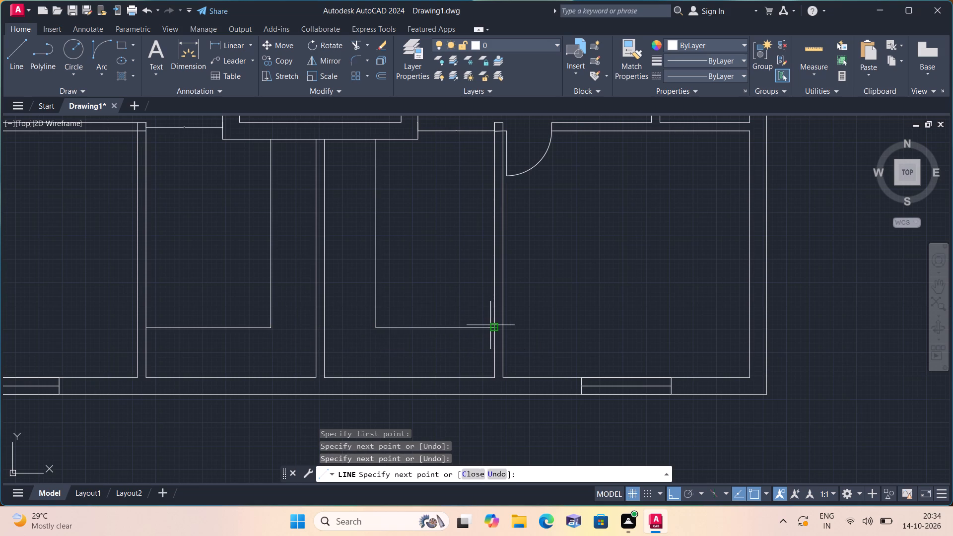
Examine the whole plan and its southern half, comparing the new L-shaped lines with those in the northern rooms.
{"action": "scroll", "coordinate": [489, 328], "scroll_direction": "down", "scroll_amount": 2}
{"action": "scroll", "coordinate": [539, 391], "scroll_direction": "down", "scroll_amount": 1}
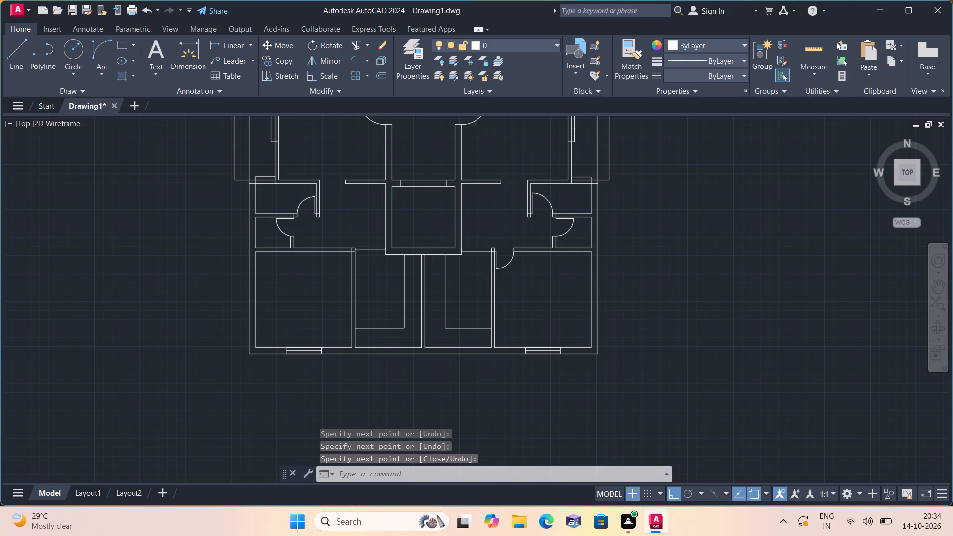
{"action": "scroll", "coordinate": [539, 391], "scroll_direction": "down", "scroll_amount": 1}
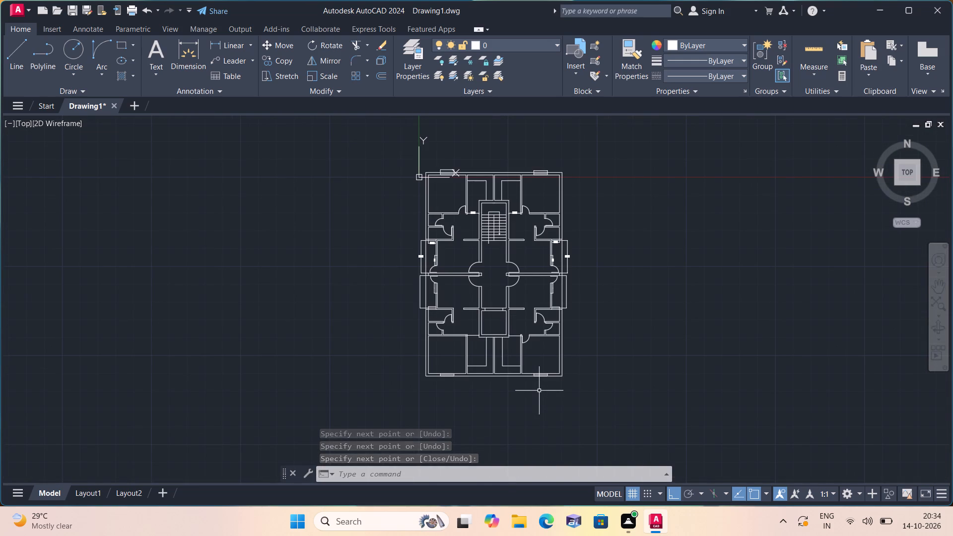
{"action": "scroll", "coordinate": [539, 391], "scroll_direction": "down", "scroll_amount": 1}
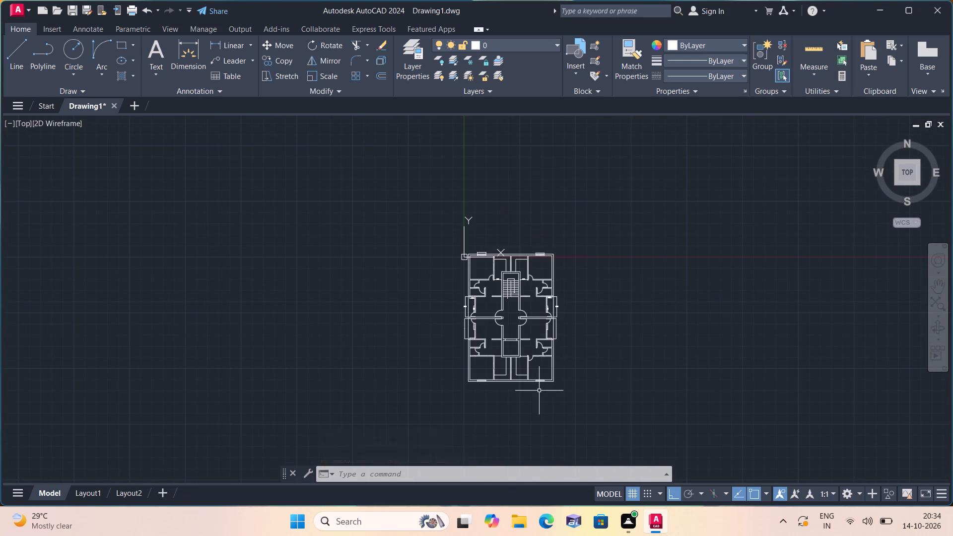
{"action": "scroll", "coordinate": [539, 391], "scroll_direction": "down", "scroll_amount": 1}
{"action": "scroll", "coordinate": [539, 391], "scroll_direction": "up", "scroll_amount": 3}
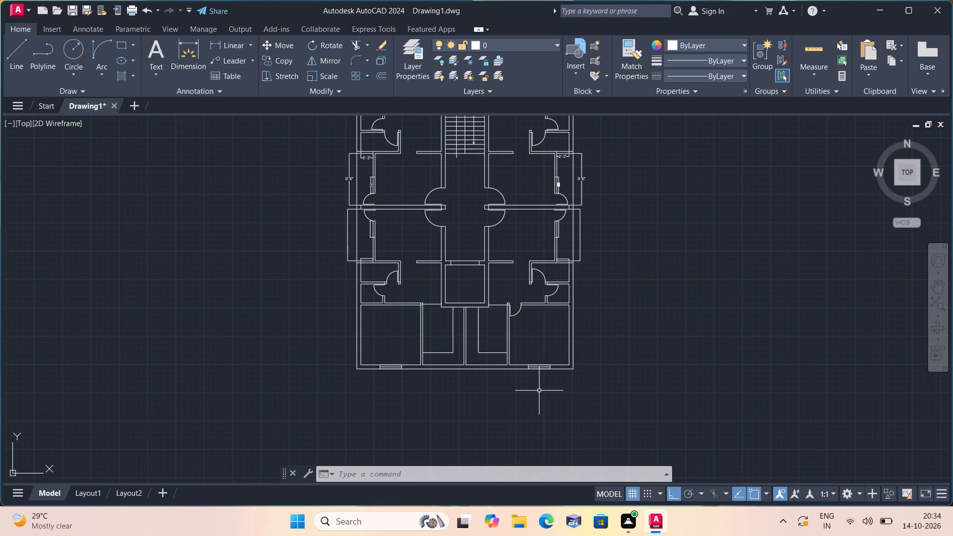
{"action": "scroll", "coordinate": [503, 376], "scroll_direction": "up", "scroll_amount": 1}
{"action": "middle_click_drag", "start_coordinate": [495, 376], "coordinate": [493, 422]}
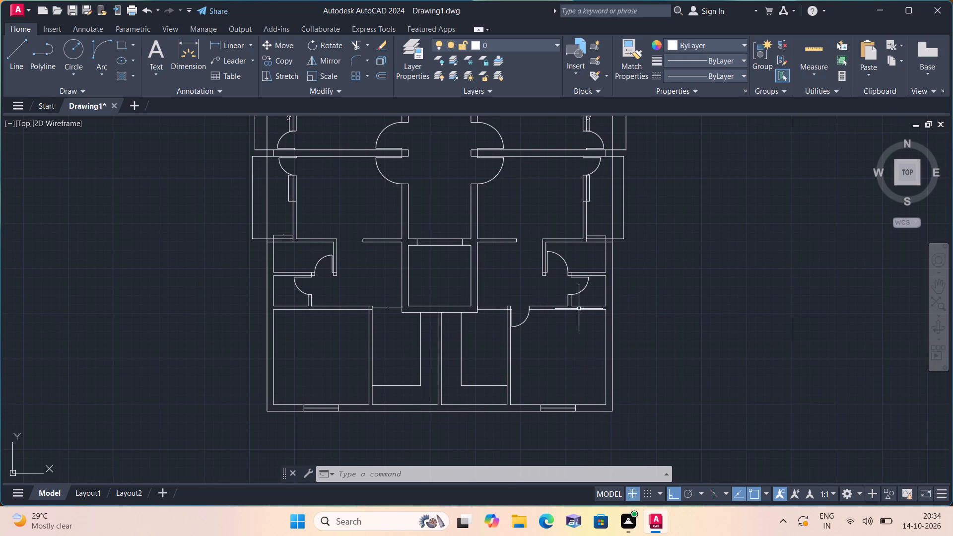
Select all dimensions similar to the one beside the shaft's southwest corner and set their text height to 6".
{"action": "scroll", "coordinate": [532, 330], "scroll_direction": "up", "scroll_amount": 1}
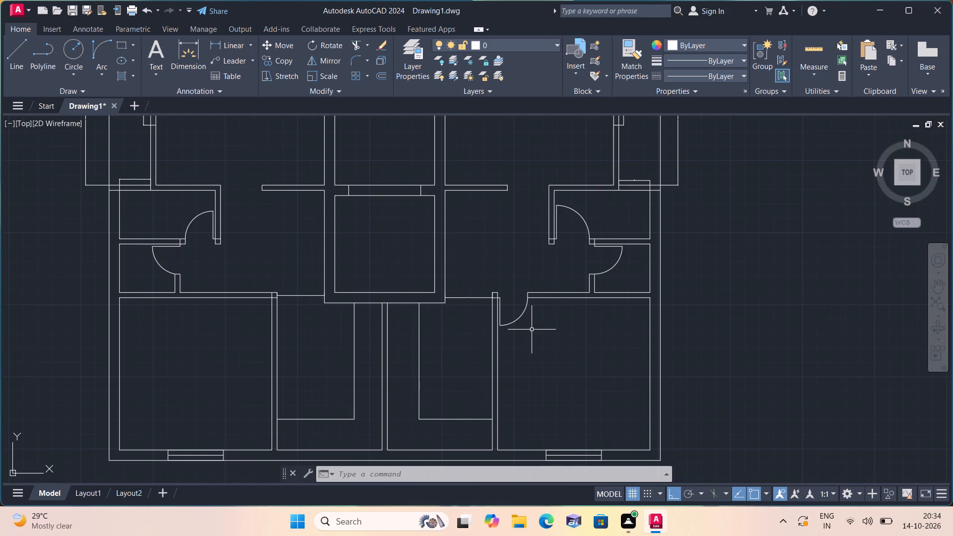
{"action": "middle_click_drag", "start_coordinate": [381, 333], "coordinate": [385, 338]}
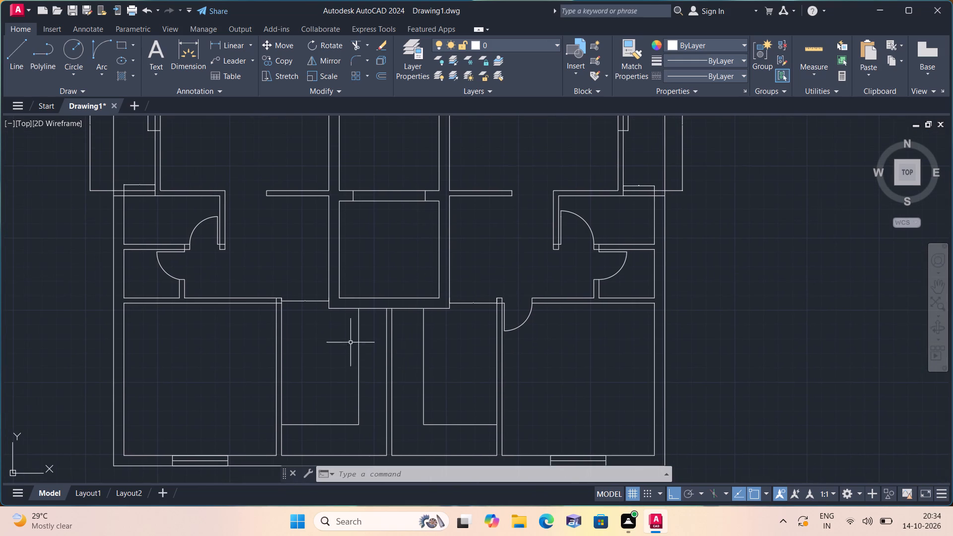
{"action": "scroll", "coordinate": [323, 328], "scroll_direction": "up", "scroll_amount": 2}
{"action": "left_click_drag", "start_coordinate": [274, 303], "coordinate": [250, 256]}
{"action": "left_click", "coordinate": [228, 211]}
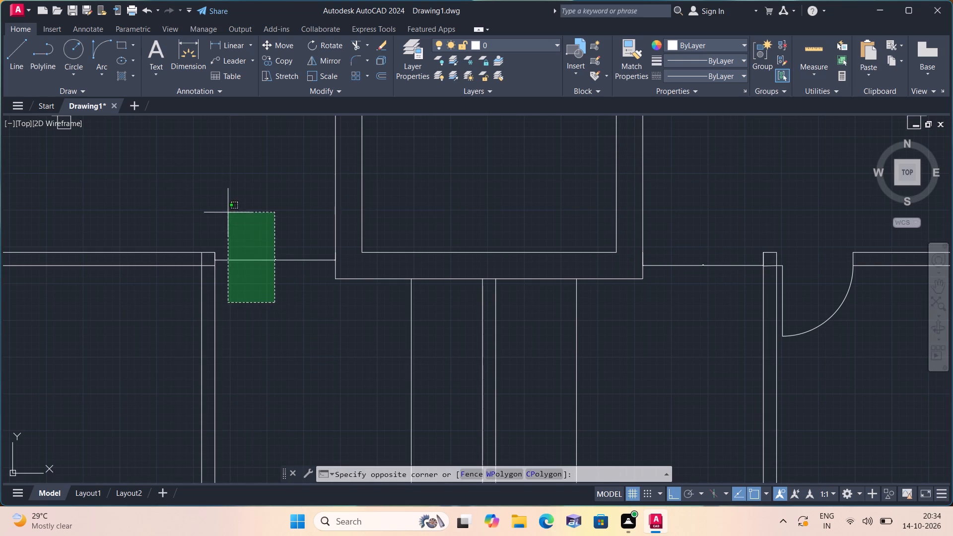
{"action": "right_click", "coordinate": [228, 211]}
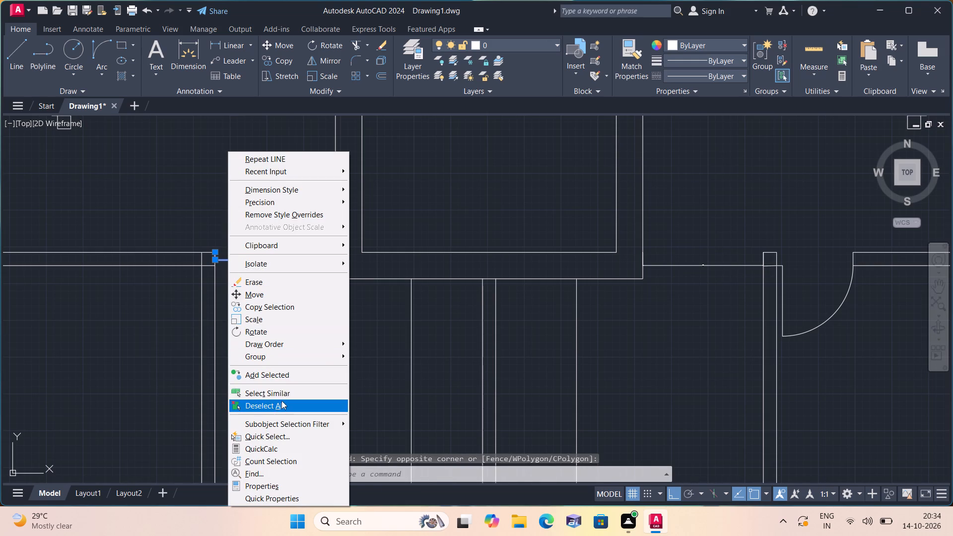
{"action": "left_click", "coordinate": [280, 398]}
{"action": "right_click", "coordinate": [277, 216]}
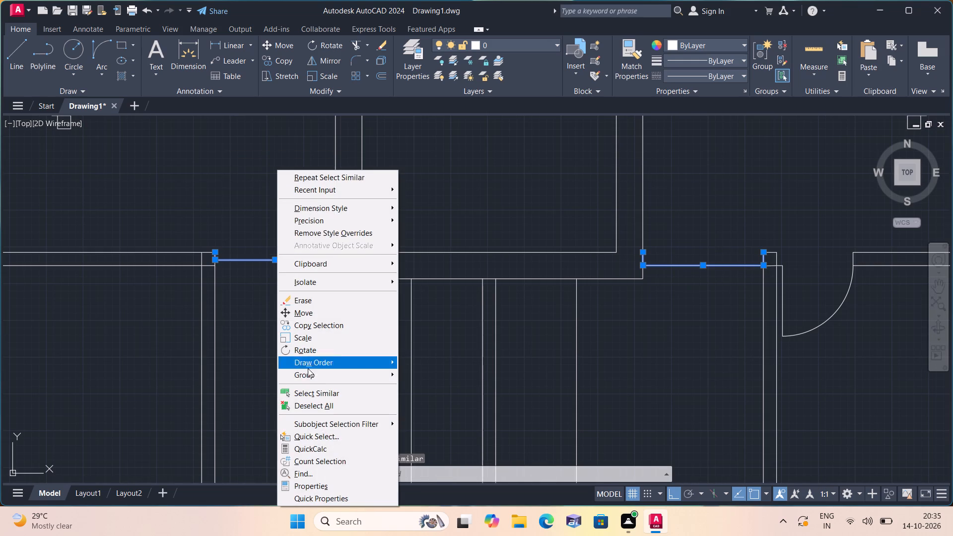
{"action": "left_click", "coordinate": [320, 489]}
{"action": "scroll", "coordinate": [77, 269], "scroll_direction": "down", "scroll_amount": 2}
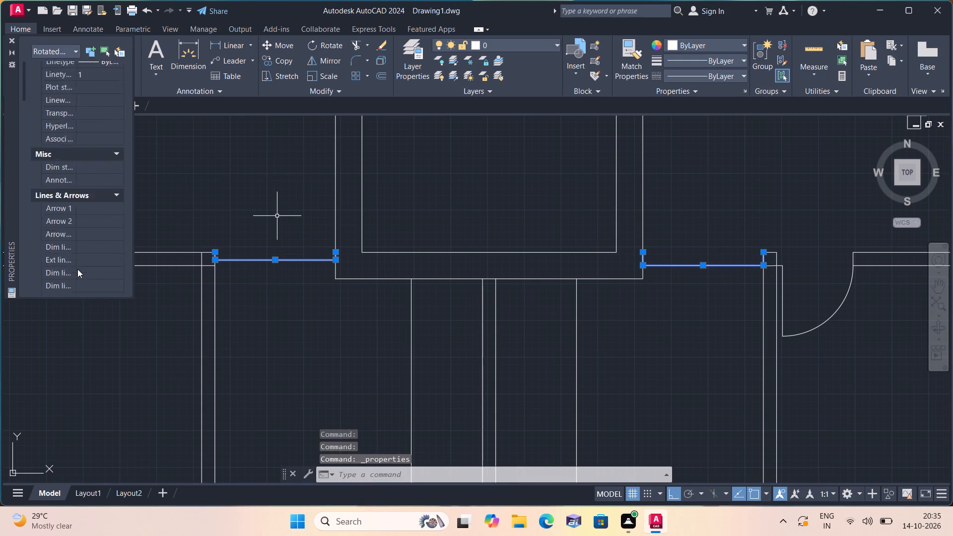
{"action": "scroll", "coordinate": [77, 269], "scroll_direction": "down", "scroll_amount": 3}
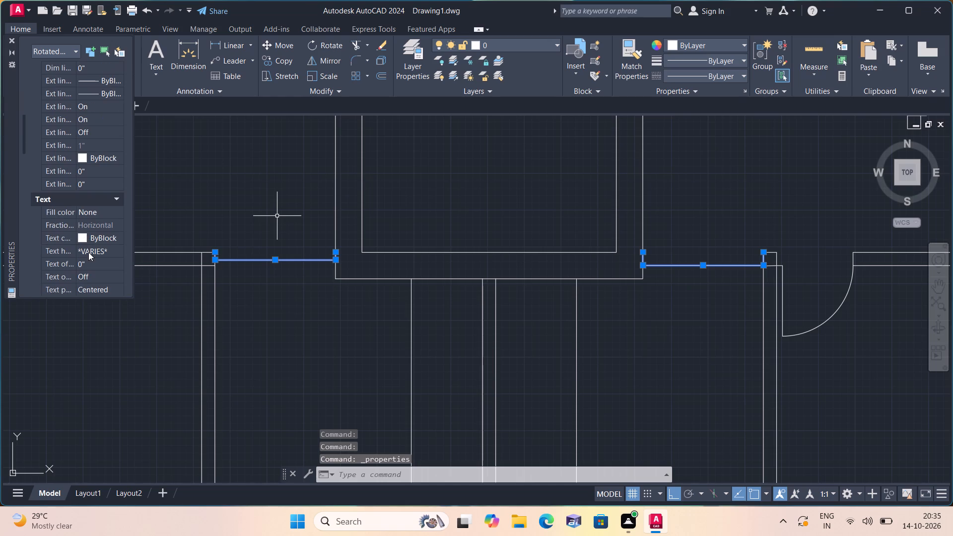
{"action": "left_click", "coordinate": [93, 253]}
{"action": "key", "text": "BackSpace"}
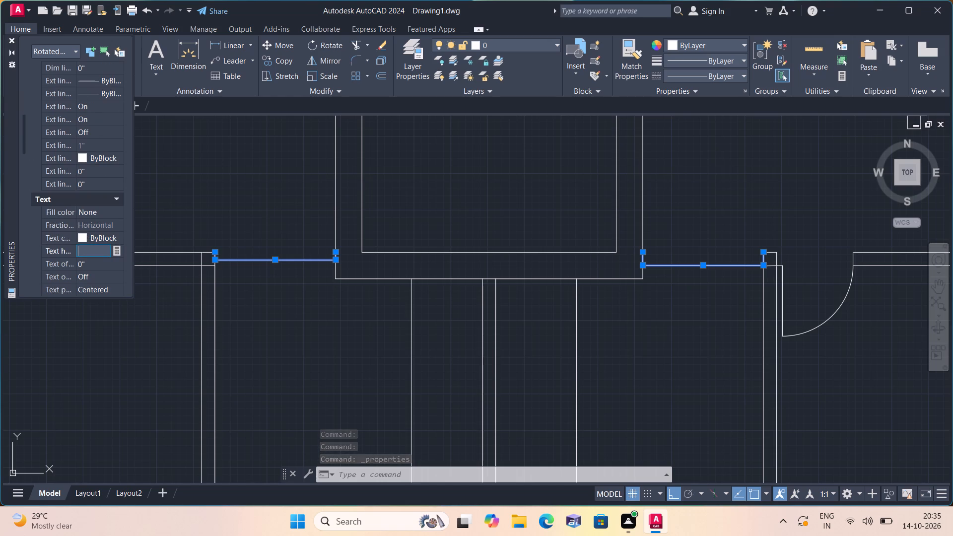
{"action": "key", "text": "6"}
{"action": "key", "text": "shift+quotedbl"}
{"action": "left_click", "coordinate": [254, 186]}
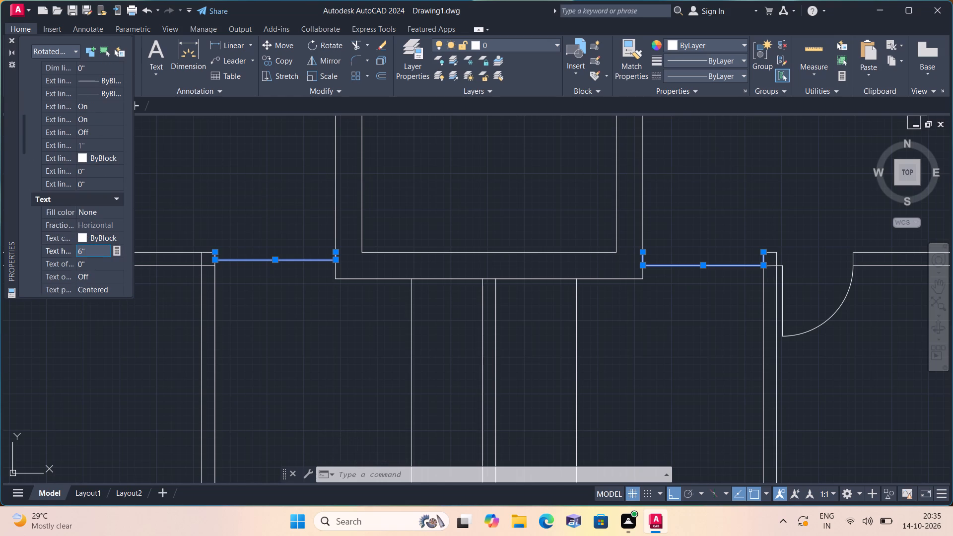
{"action": "left_click", "coordinate": [7, 38]}
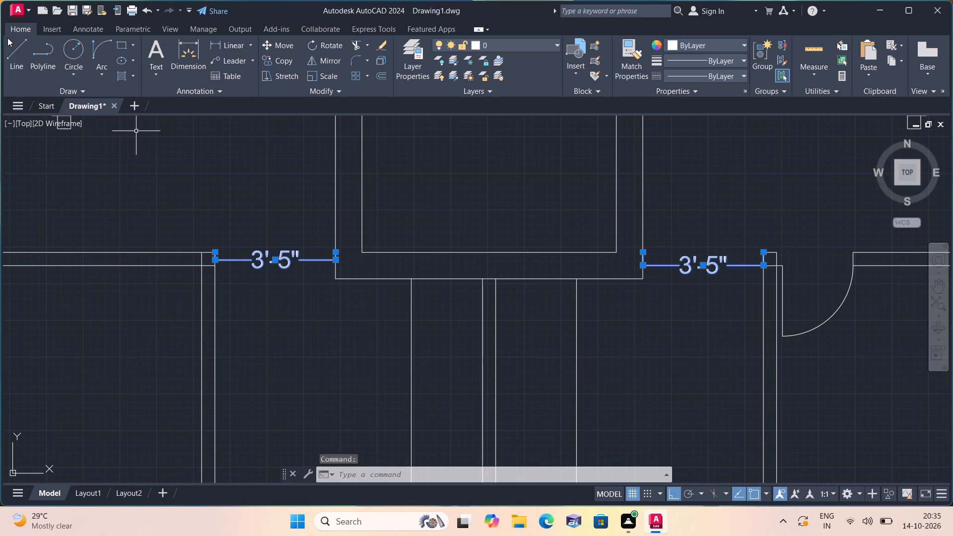
{"action": "key", "text": "Escape"}
Examine the dimension labels across the plan, then the windows and middle rooms along the north wall.
{"action": "scroll", "coordinate": [10, 40], "scroll_direction": "down", "scroll_amount": 3}
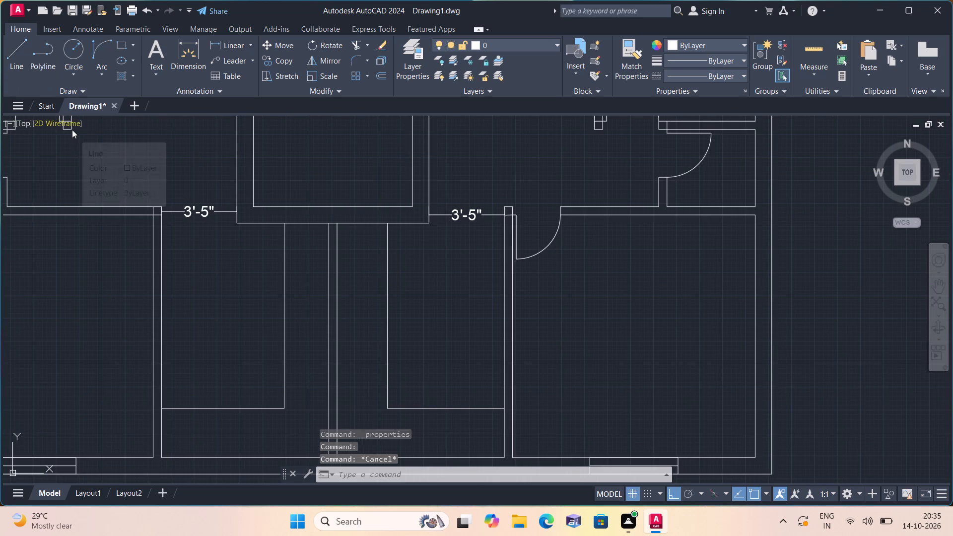
{"action": "middle_click_drag", "start_coordinate": [66, 138], "coordinate": [199, 278]}
{"action": "scroll", "coordinate": [190, 258], "scroll_direction": "down", "scroll_amount": 2}
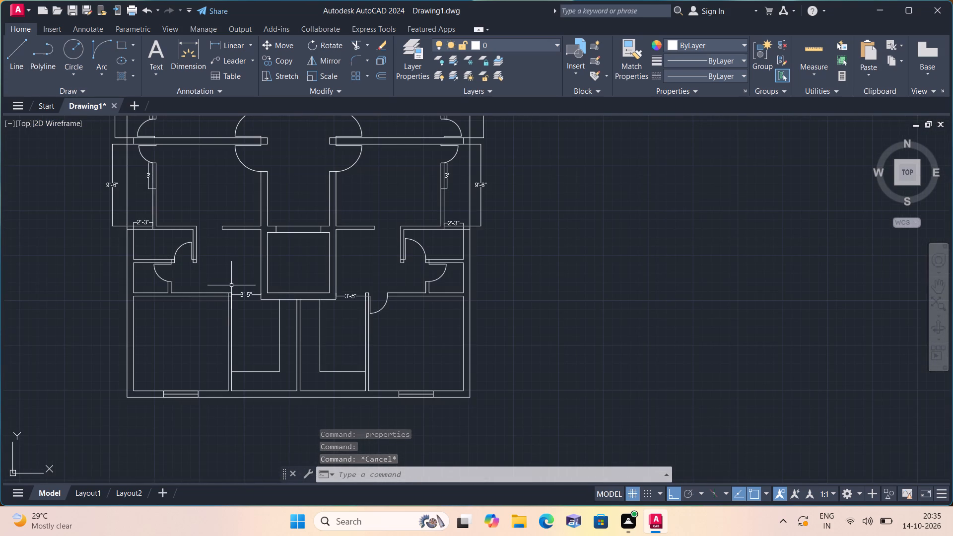
{"action": "scroll", "coordinate": [213, 268], "scroll_direction": "down", "scroll_amount": 1}
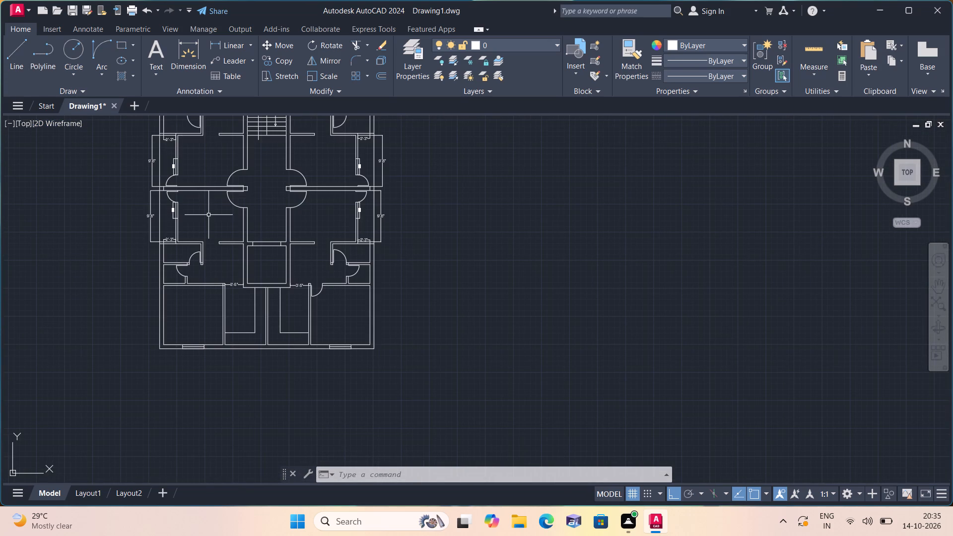
{"action": "scroll", "coordinate": [223, 276], "scroll_direction": "down", "scroll_amount": 1}
{"action": "middle_click_drag", "start_coordinate": [218, 220], "coordinate": [275, 293]}
{"action": "scroll", "coordinate": [218, 220], "scroll_direction": "down", "scroll_amount": 1}
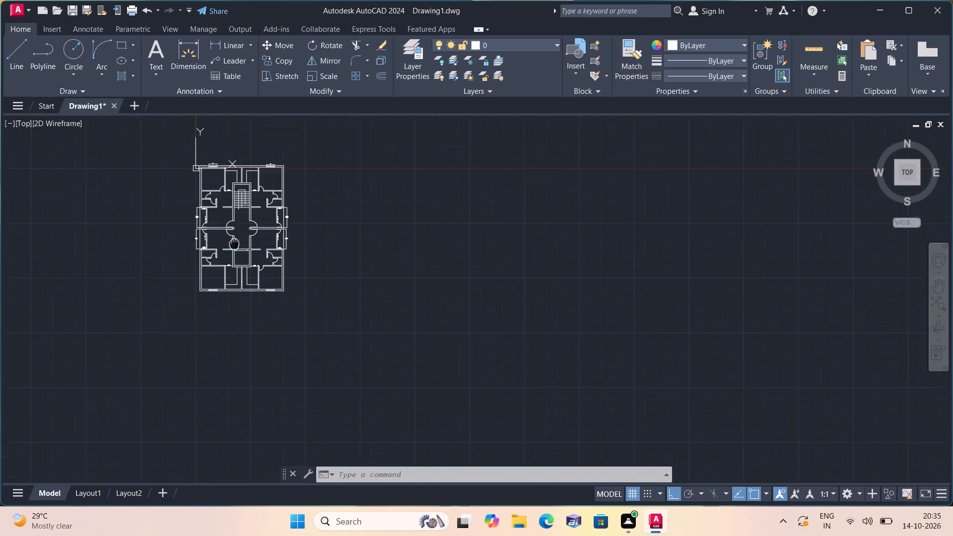
{"action": "middle_click_drag", "start_coordinate": [275, 293], "coordinate": [316, 337]}
{"action": "scroll", "coordinate": [310, 263], "scroll_direction": "up", "scroll_amount": 4}
{"action": "scroll", "coordinate": [310, 263], "scroll_direction": "down", "scroll_amount": 1}
{"action": "scroll", "coordinate": [288, 420], "scroll_direction": "up", "scroll_amount": 1}
{"action": "scroll", "coordinate": [363, 340], "scroll_direction": "up", "scroll_amount": 2}
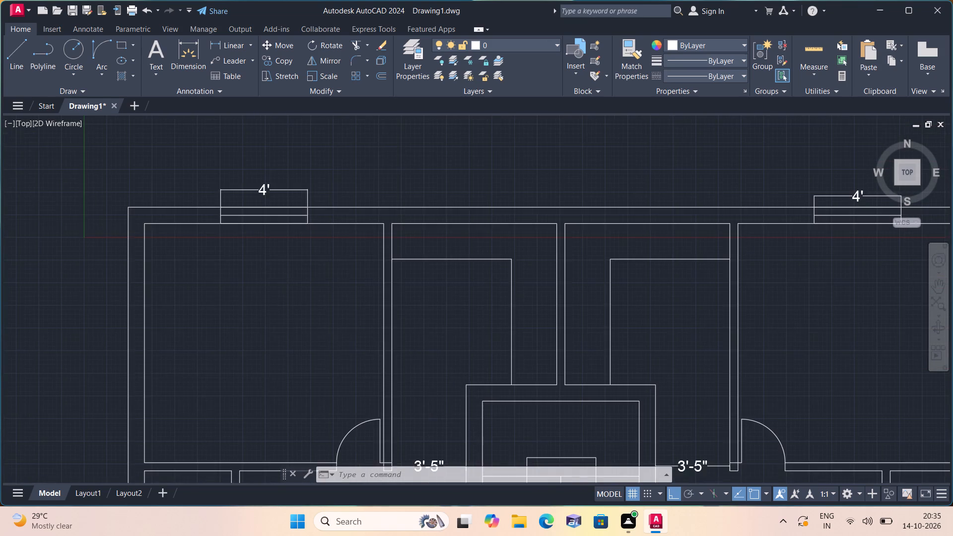
Examine the plan from the northern rooms down through the stair core to the southern rooms, checking doors, windows and dimension labels.
{"action": "middle_click_drag", "start_coordinate": [363, 341], "coordinate": [359, 299]}
{"action": "scroll", "coordinate": [345, 237], "scroll_direction": "down", "scroll_amount": 3}
{"action": "scroll", "coordinate": [333, 201], "scroll_direction": "up", "scroll_amount": 2}
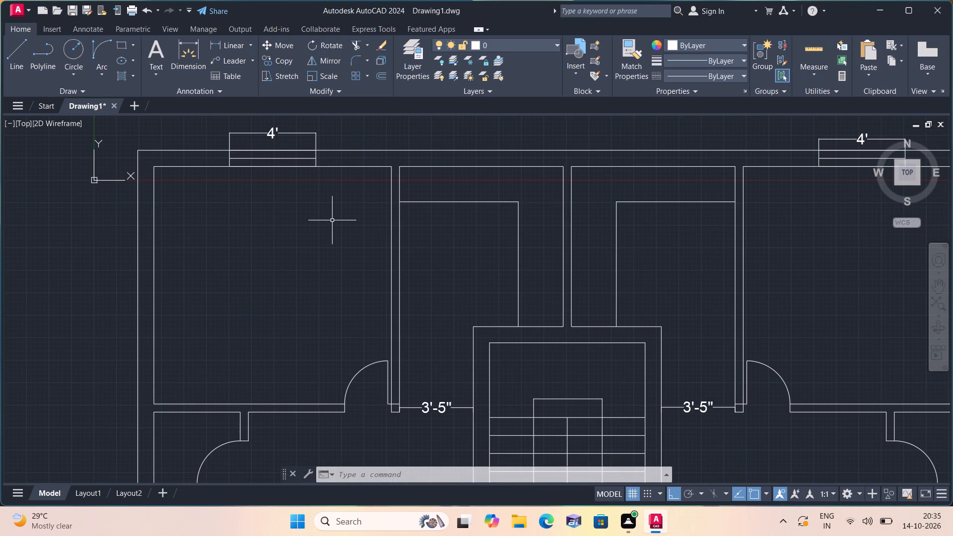
{"action": "middle_click_drag", "start_coordinate": [328, 225], "coordinate": [319, 171]}
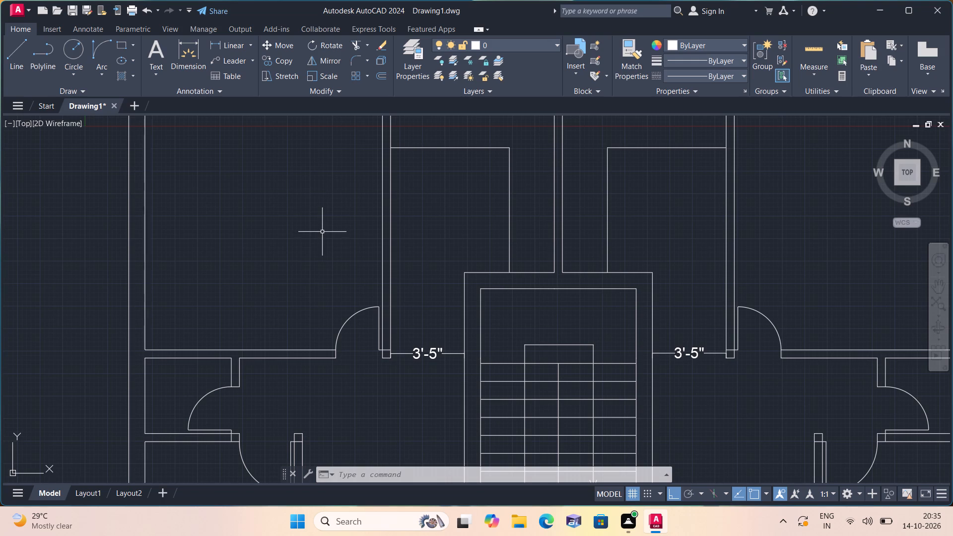
{"action": "scroll", "coordinate": [299, 170], "scroll_direction": "down", "scroll_amount": 1}
{"action": "middle_click_drag", "start_coordinate": [330, 289], "coordinate": [316, 223]}
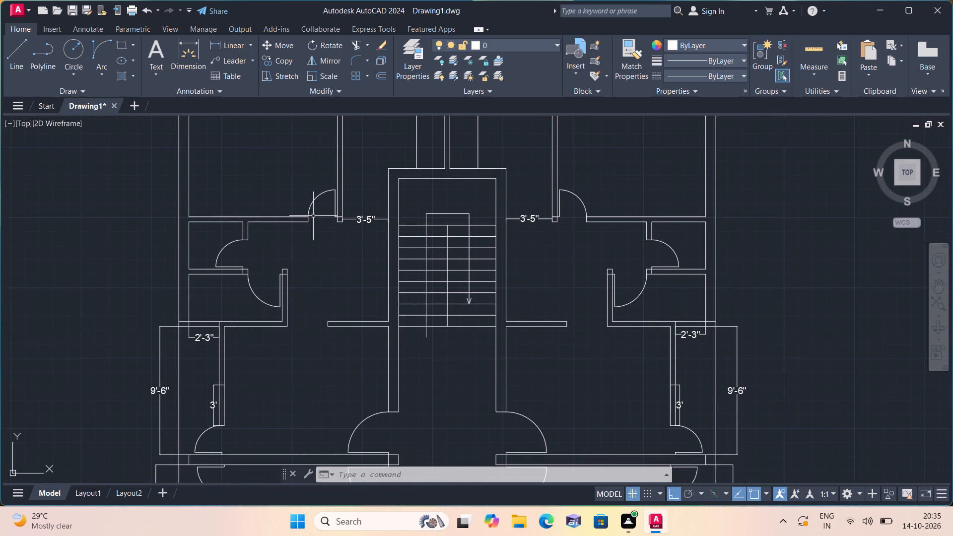
{"action": "middle_click_drag", "start_coordinate": [291, 298], "coordinate": [284, 215]}
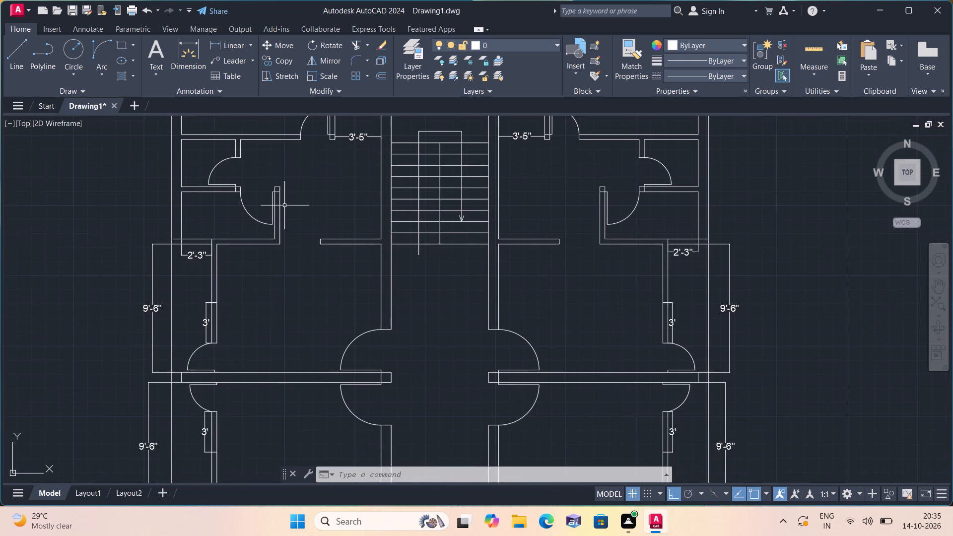
{"action": "scroll", "coordinate": [340, 300], "scroll_direction": "down", "scroll_amount": 1}
{"action": "middle_click_drag", "start_coordinate": [338, 300], "coordinate": [338, 274]}
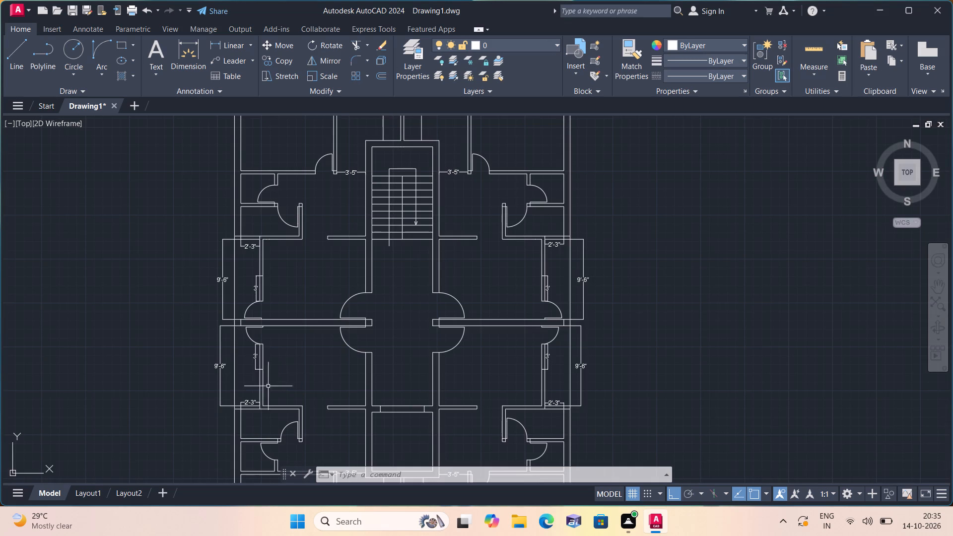
{"action": "scroll", "coordinate": [253, 398], "scroll_direction": "up", "scroll_amount": 2}
{"action": "scroll", "coordinate": [497, 354], "scroll_direction": "down", "scroll_amount": 1}
{"action": "scroll", "coordinate": [662, 342], "scroll_direction": "up", "scroll_amount": 2}
{"action": "scroll", "coordinate": [654, 329], "scroll_direction": "down", "scroll_amount": 1}
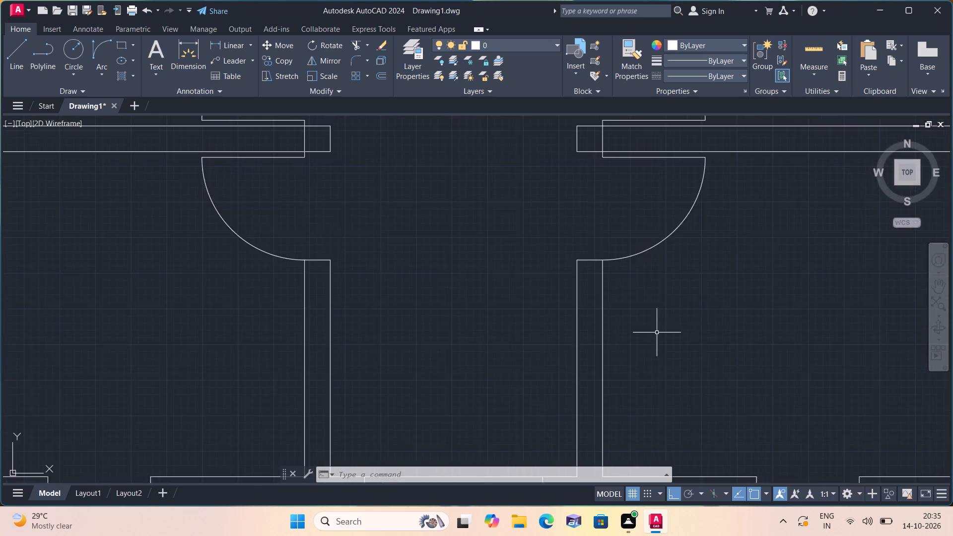
{"action": "middle_click_drag", "start_coordinate": [650, 329], "coordinate": [632, 329]}
{"action": "middle_click_drag", "start_coordinate": [556, 397], "coordinate": [549, 375]}
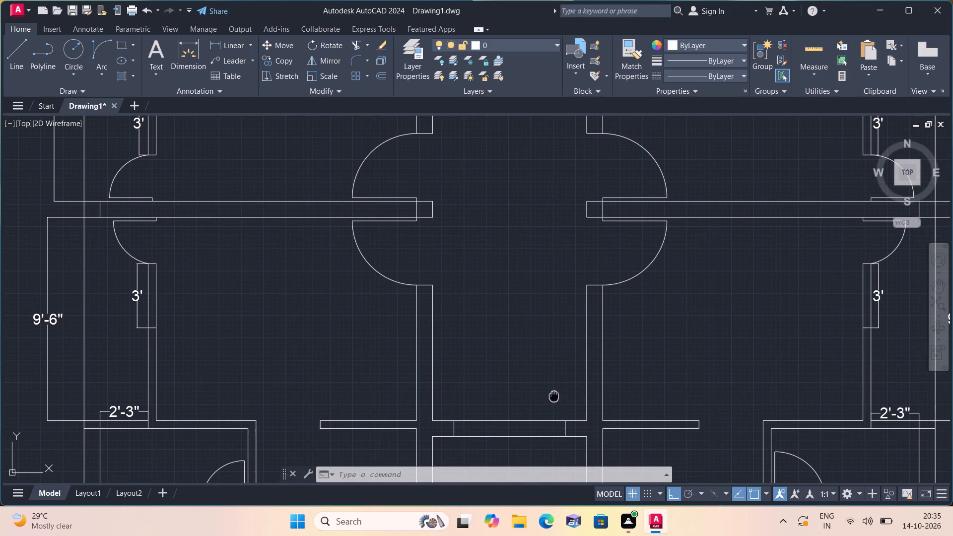
{"action": "scroll", "coordinate": [527, 269], "scroll_direction": "down", "scroll_amount": 2}
{"action": "scroll", "coordinate": [369, 354], "scroll_direction": "up", "scroll_amount": 1}
{"action": "middle_click_drag", "start_coordinate": [481, 367], "coordinate": [463, 327]}
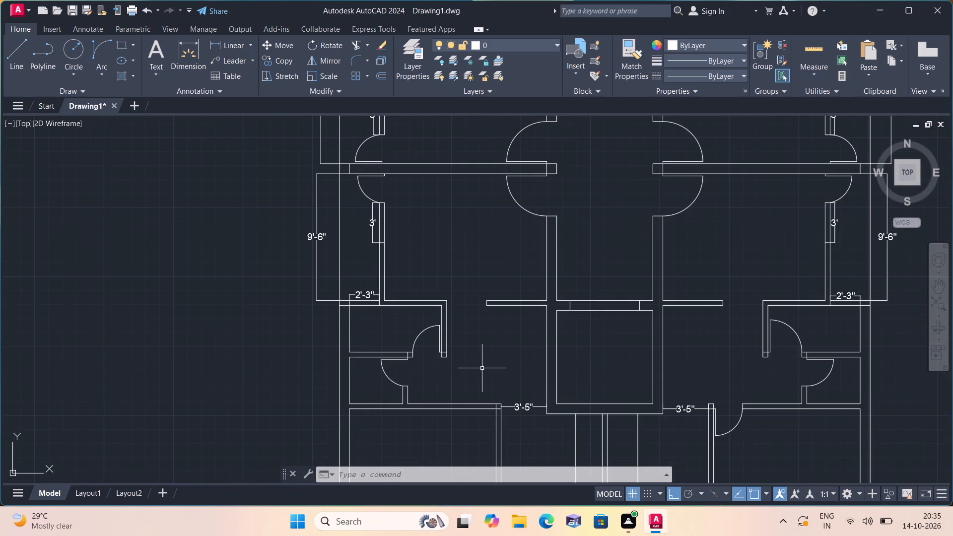
{"action": "middle_click_drag", "start_coordinate": [463, 327], "coordinate": [435, 266]}
{"action": "scroll", "coordinate": [408, 299], "scroll_direction": "down", "scroll_amount": 2}
{"action": "scroll", "coordinate": [415, 262], "scroll_direction": "up", "scroll_amount": 1}
{"action": "scroll", "coordinate": [458, 308], "scroll_direction": "up", "scroll_amount": 1}
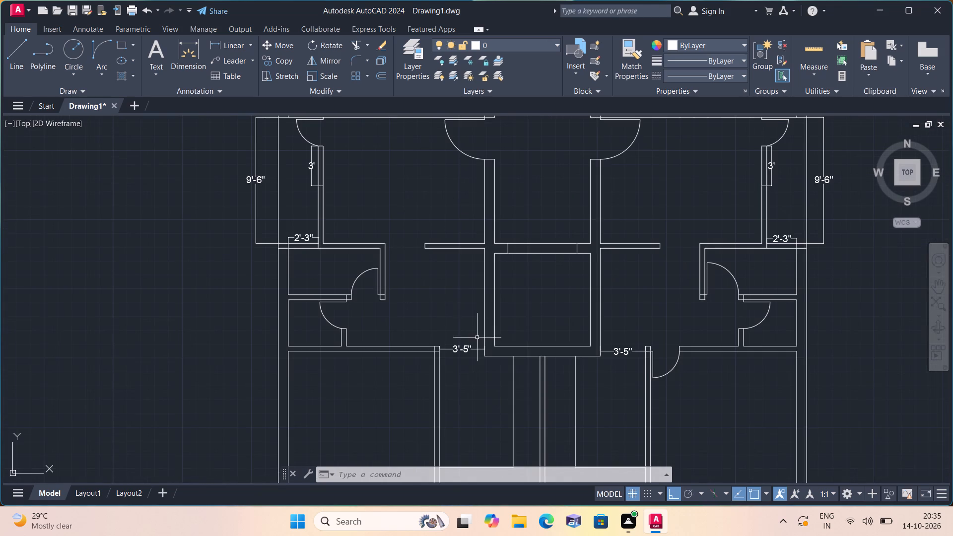
{"action": "middle_click_drag", "start_coordinate": [475, 337], "coordinate": [440, 209]}
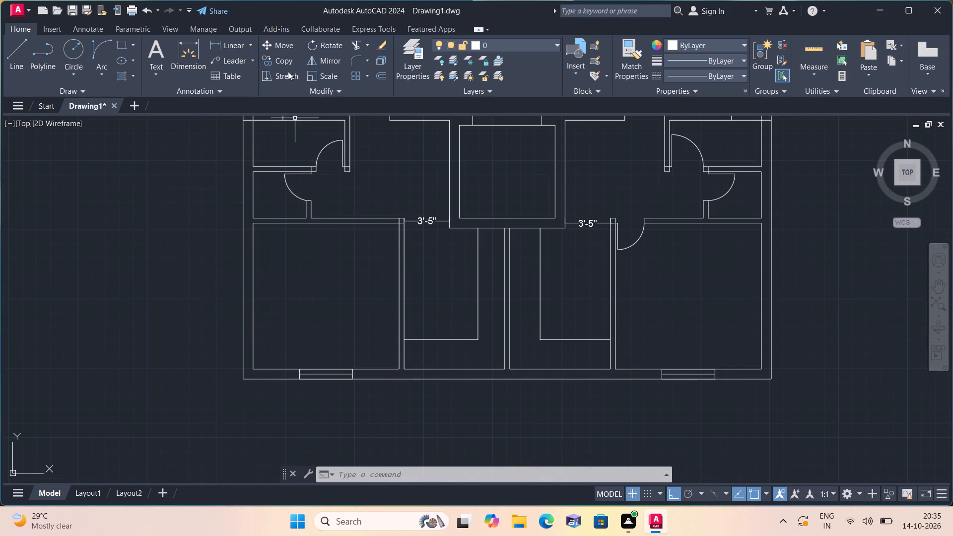
Add a linear dimension across the width of the western window in the south wall, placed just outside the wall.
{"action": "left_click", "coordinate": [236, 44]}
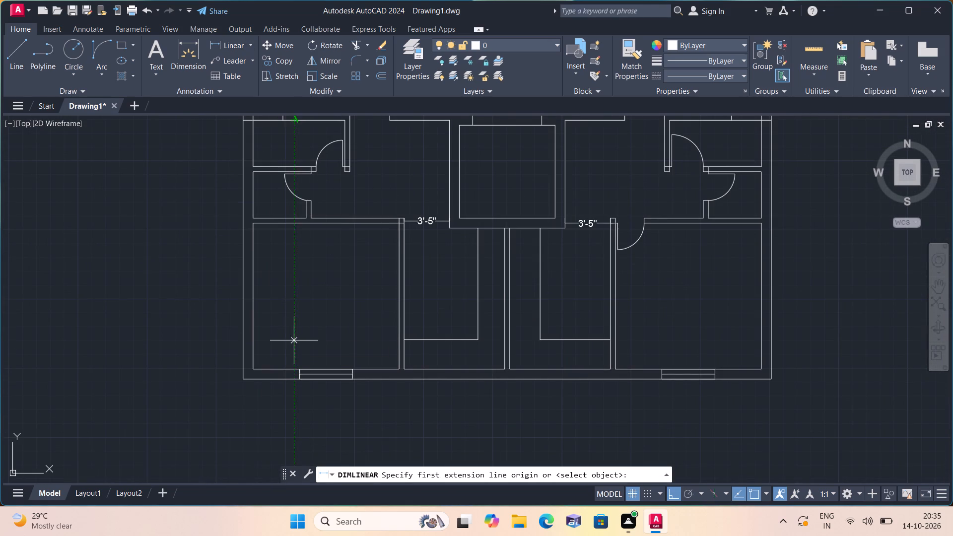
{"action": "scroll", "coordinate": [276, 367], "scroll_direction": "up", "scroll_amount": 2}
{"action": "middle_click_drag", "start_coordinate": [286, 374], "coordinate": [264, 283]}
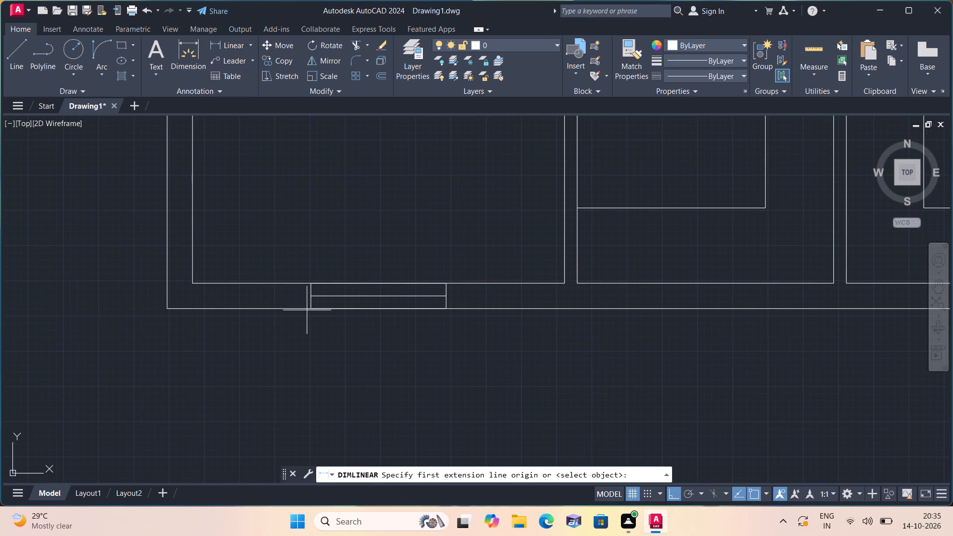
{"action": "left_click", "coordinate": [308, 311]}
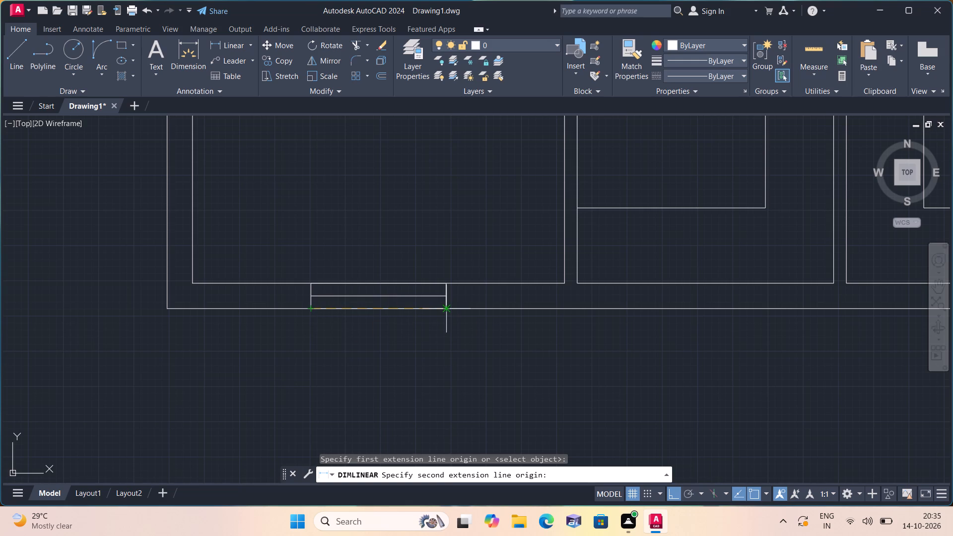
{"action": "left_click", "coordinate": [444, 312]}
{"action": "left_click", "coordinate": [438, 326]}
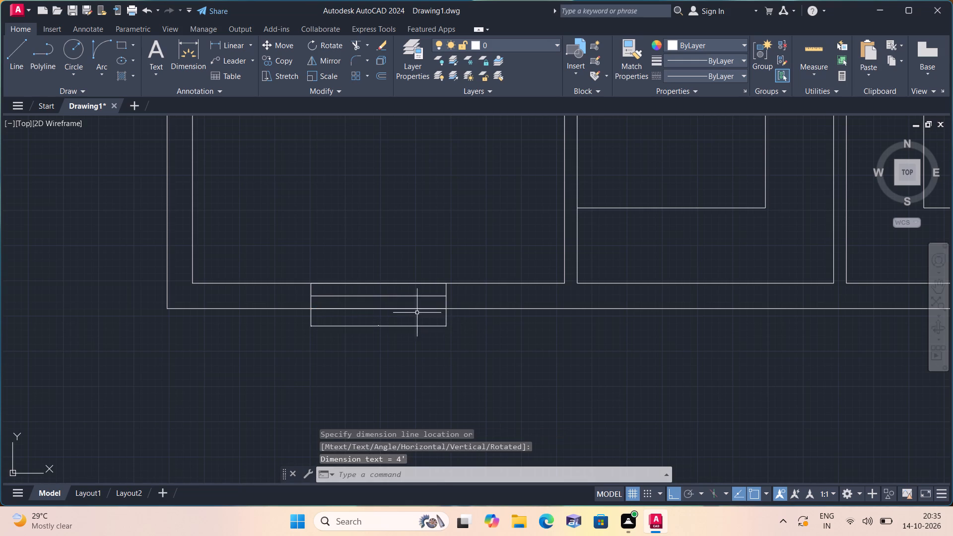
Add a linear dimension across the eastern window in the south wall, with its line about 7" outside the wall.
{"action": "left_click", "coordinate": [230, 45]}
{"action": "scroll", "coordinate": [312, 198], "scroll_direction": "down", "scroll_amount": 1}
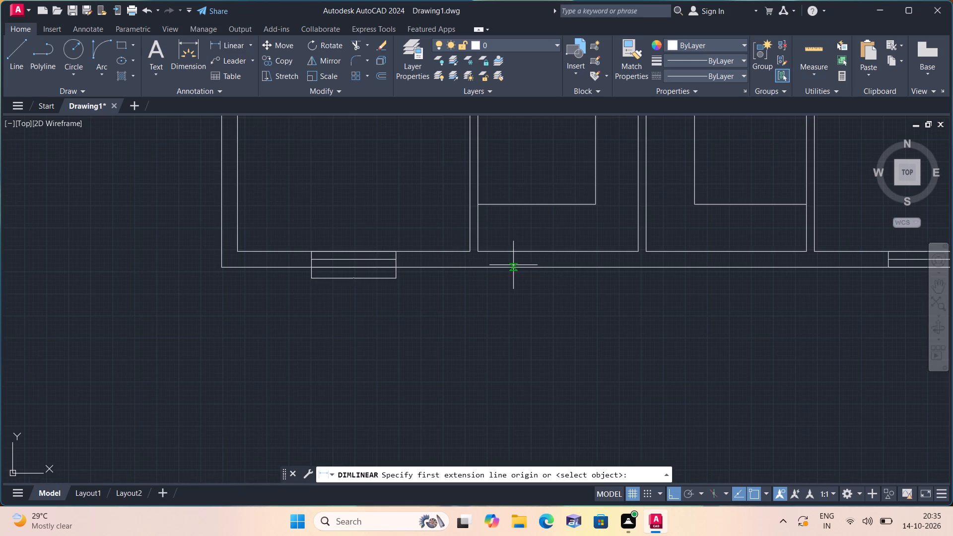
{"action": "middle_click_drag", "start_coordinate": [512, 265], "coordinate": [358, 243]}
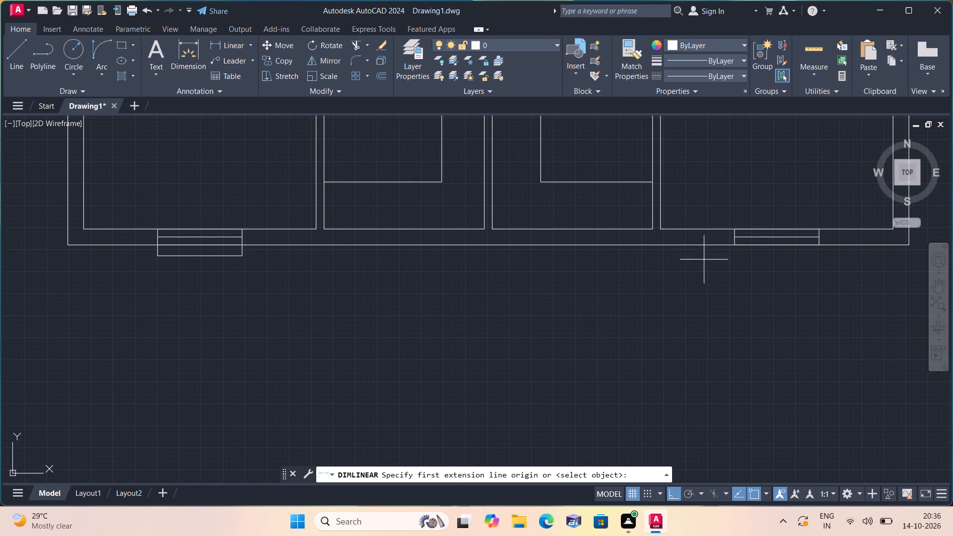
{"action": "left_click", "coordinate": [737, 243]}
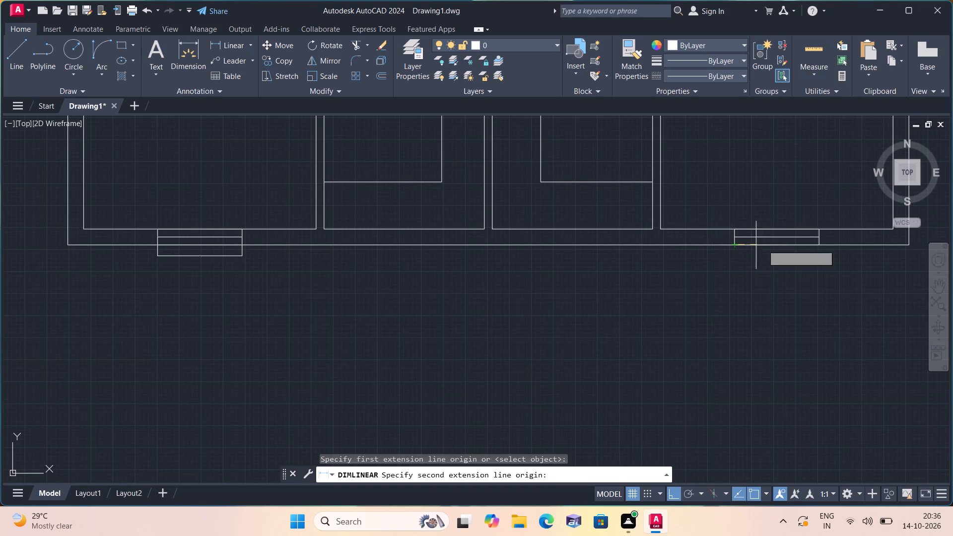
{"action": "left_click", "coordinate": [817, 244]}
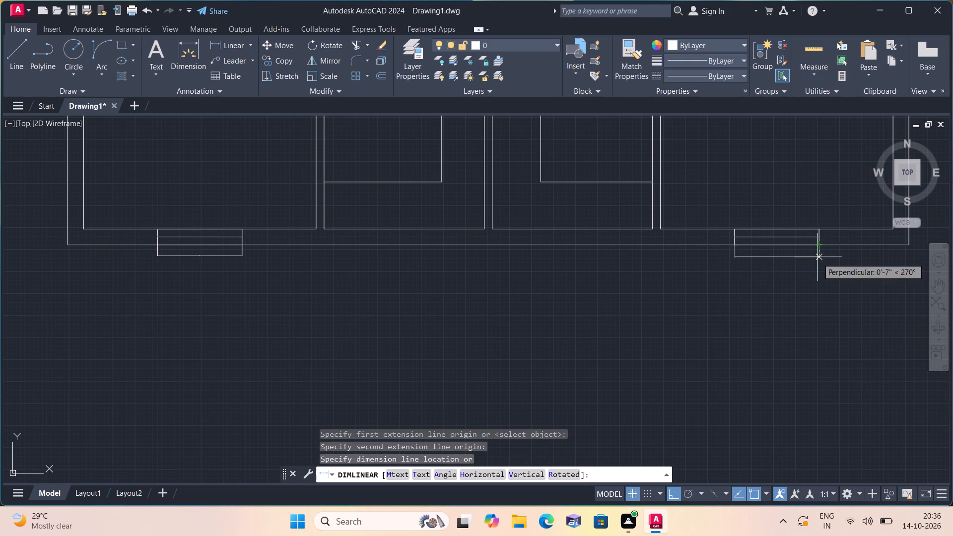
{"action": "left_click", "coordinate": [817, 259]}
Set the text height of both south-wall window dimensions to 6".
{"action": "scroll", "coordinate": [808, 262], "scroll_direction": "up", "scroll_amount": 1}
{"action": "left_click", "coordinate": [830, 279]}
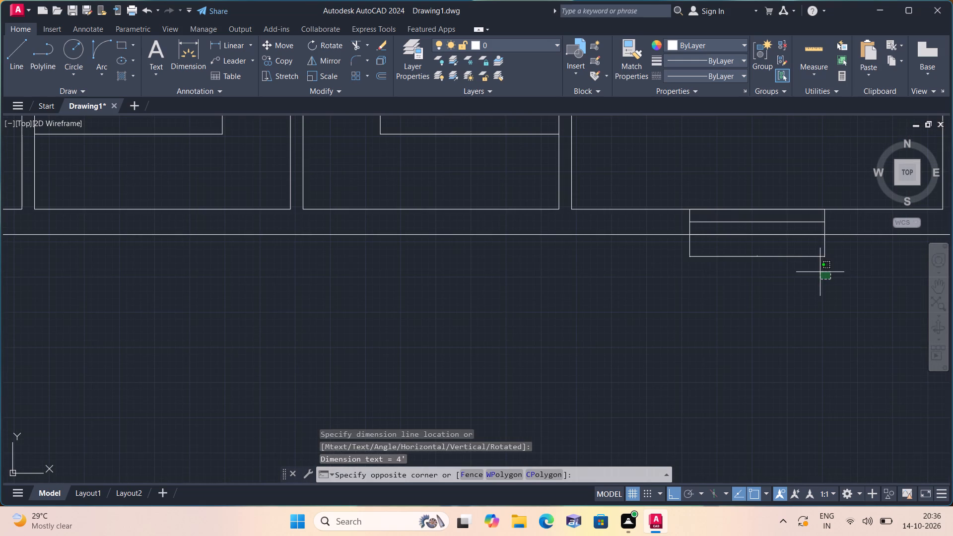
{"action": "left_click", "coordinate": [793, 247]}
{"action": "scroll", "coordinate": [771, 267], "scroll_direction": "down", "scroll_amount": 2}
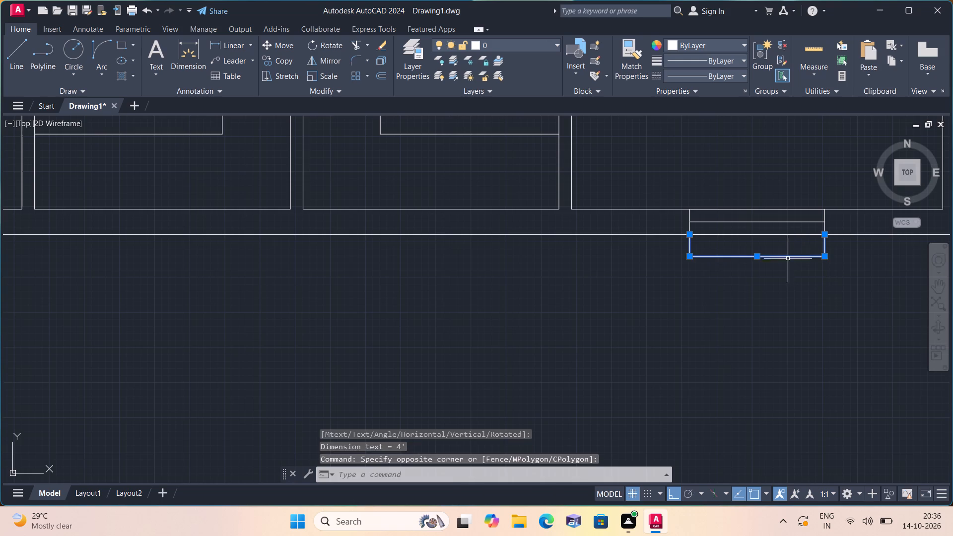
{"action": "scroll", "coordinate": [404, 338], "scroll_direction": "up", "scroll_amount": 2}
{"action": "middle_click_drag", "start_coordinate": [372, 228], "coordinate": [407, 278]}
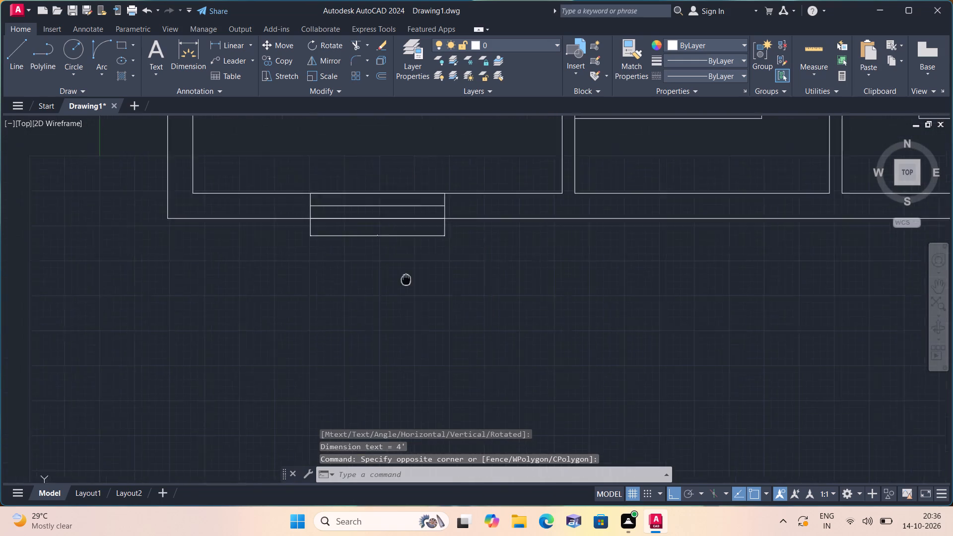
{"action": "middle_click_drag", "start_coordinate": [407, 278], "coordinate": [415, 301]}
{"action": "scroll", "coordinate": [437, 306], "scroll_direction": "up", "scroll_amount": 1}
{"action": "left_click", "coordinate": [453, 285]}
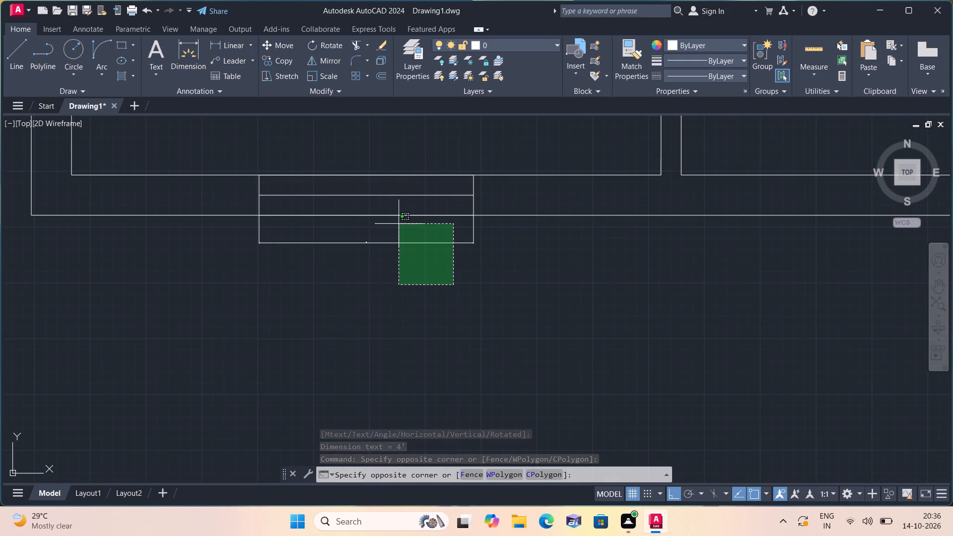
{"action": "left_click", "coordinate": [398, 229]}
{"action": "right_click", "coordinate": [398, 229]}
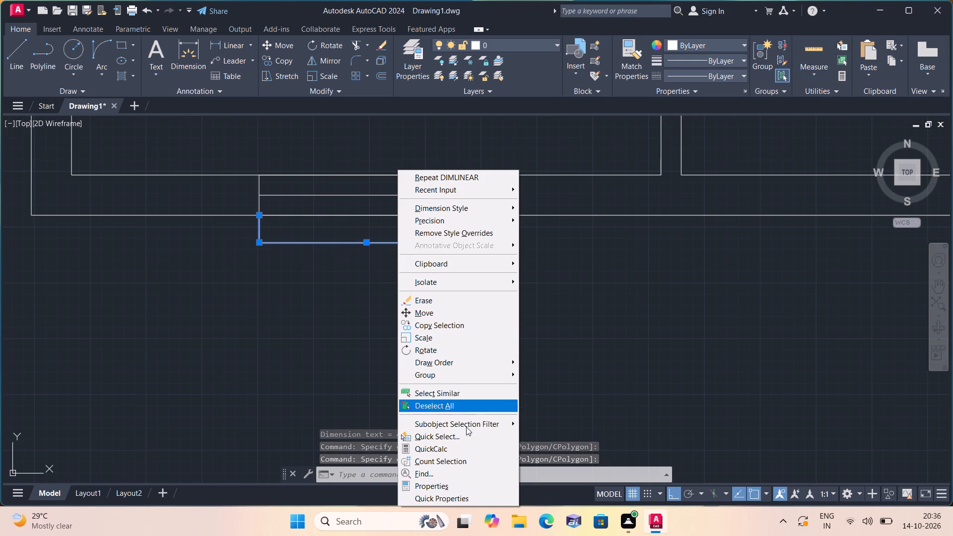
{"action": "left_click", "coordinate": [450, 489]}
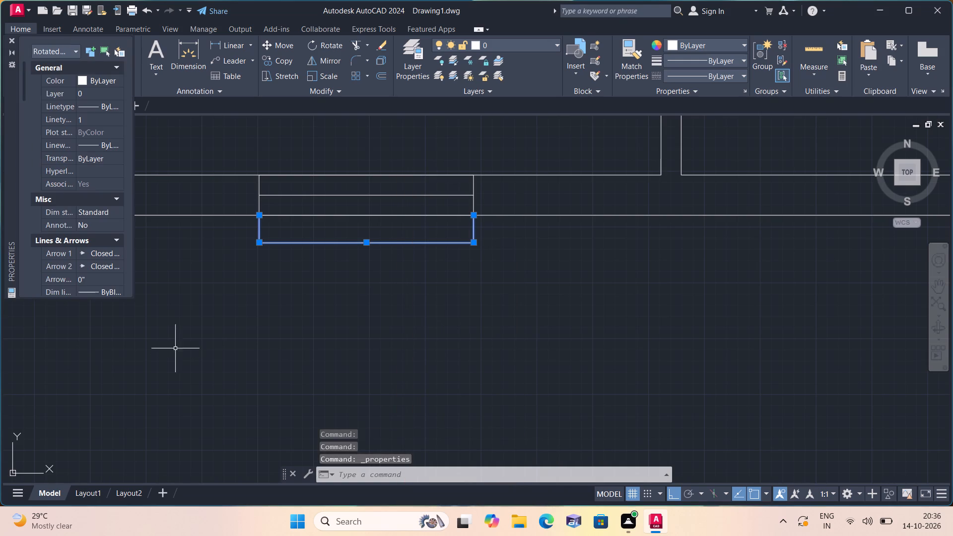
{"action": "scroll", "coordinate": [5, 174], "scroll_direction": "down", "scroll_amount": 4}
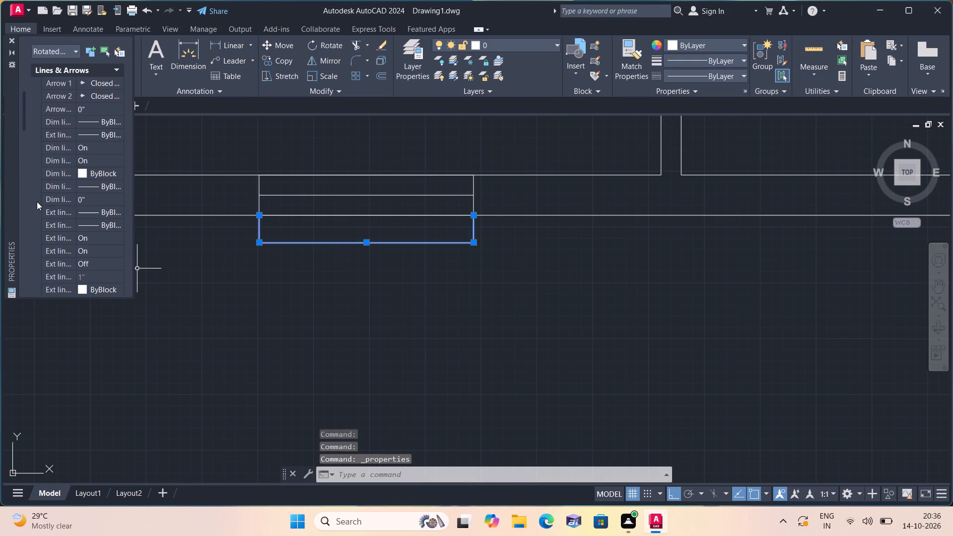
{"action": "scroll", "coordinate": [37, 201], "scroll_direction": "down", "scroll_amount": 2}
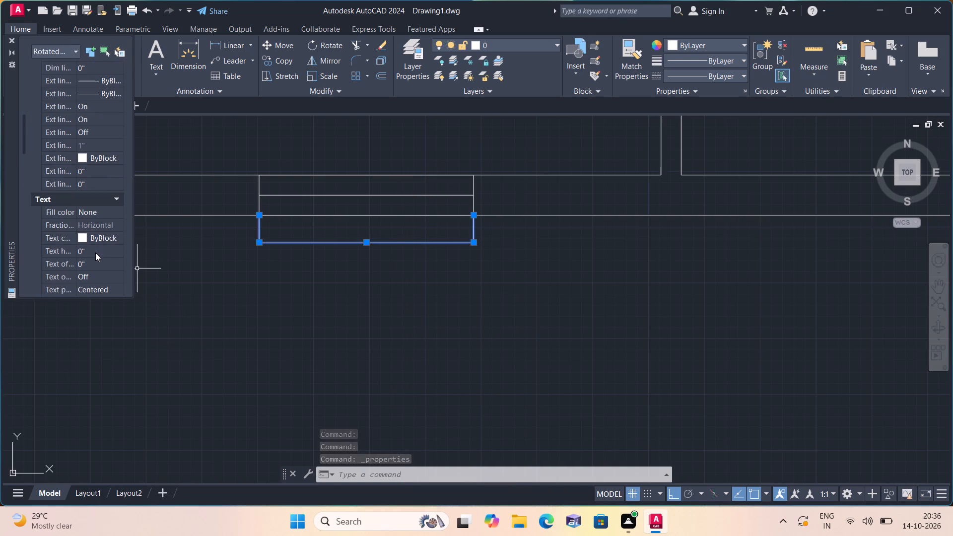
{"action": "left_click", "coordinate": [95, 253]}
{"action": "key", "text": "BackSpace"}
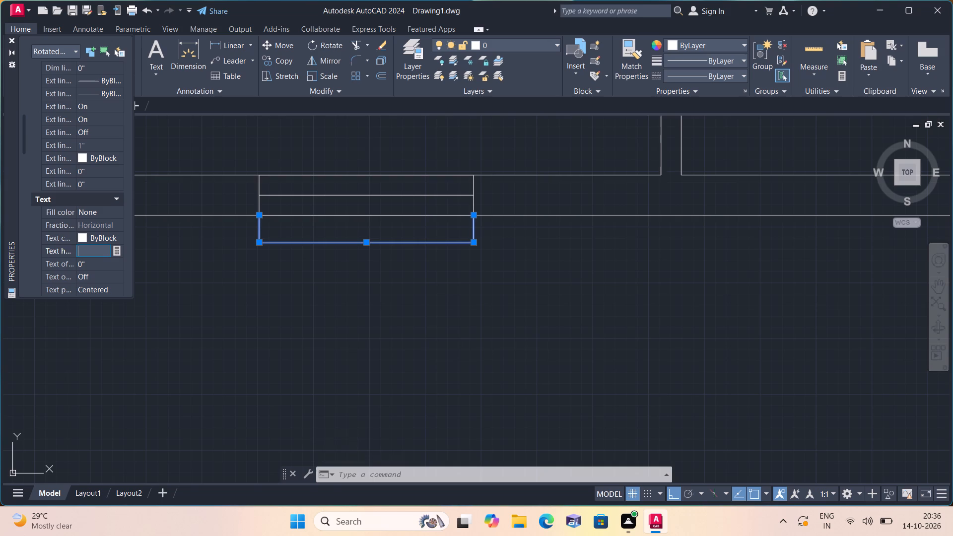
{"action": "type", "text": "6\""}
{"action": "left_click", "coordinate": [166, 340]}
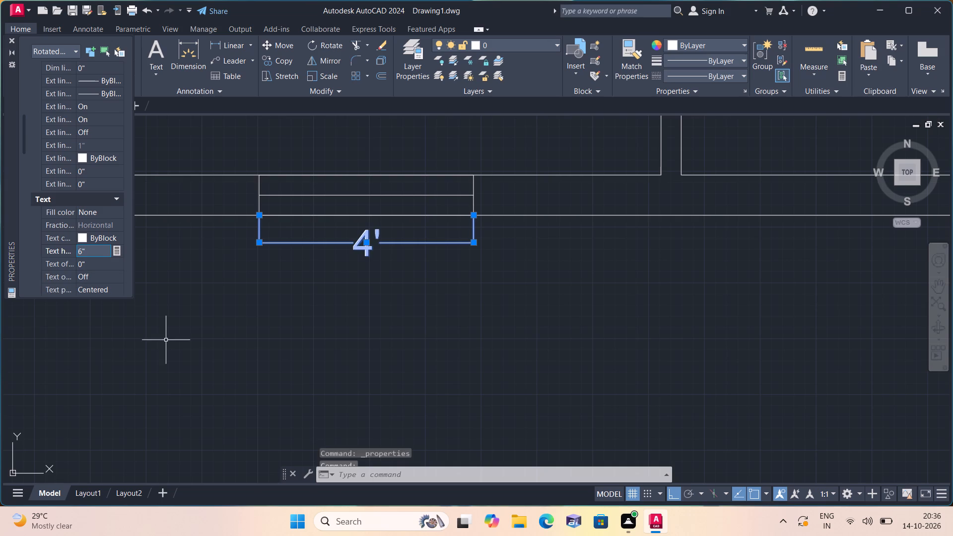
{"action": "left_click", "coordinate": [11, 38]}
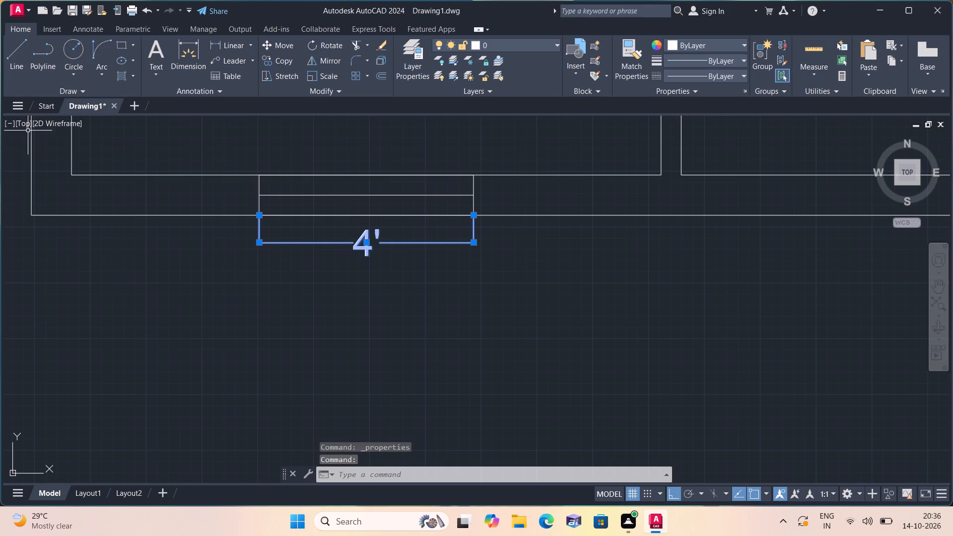
{"action": "key", "text": "Escape"}
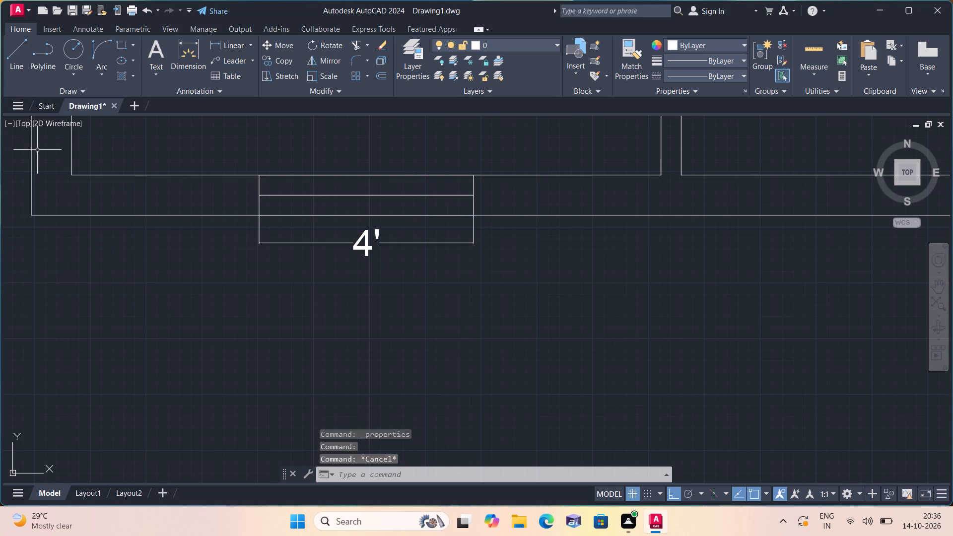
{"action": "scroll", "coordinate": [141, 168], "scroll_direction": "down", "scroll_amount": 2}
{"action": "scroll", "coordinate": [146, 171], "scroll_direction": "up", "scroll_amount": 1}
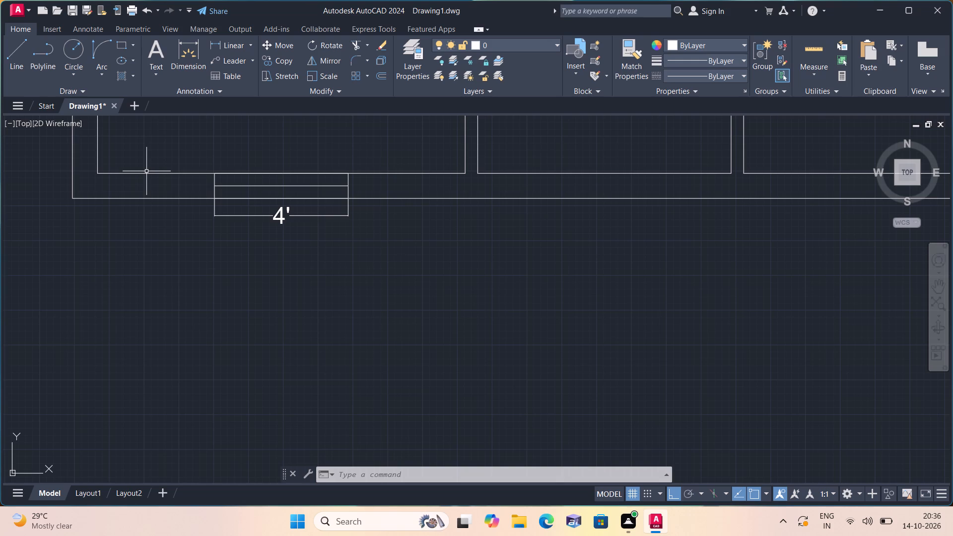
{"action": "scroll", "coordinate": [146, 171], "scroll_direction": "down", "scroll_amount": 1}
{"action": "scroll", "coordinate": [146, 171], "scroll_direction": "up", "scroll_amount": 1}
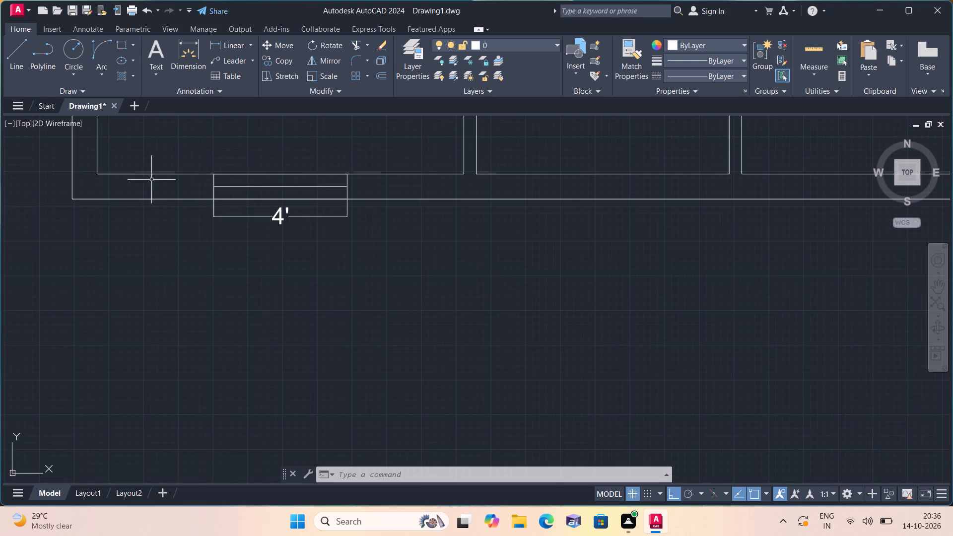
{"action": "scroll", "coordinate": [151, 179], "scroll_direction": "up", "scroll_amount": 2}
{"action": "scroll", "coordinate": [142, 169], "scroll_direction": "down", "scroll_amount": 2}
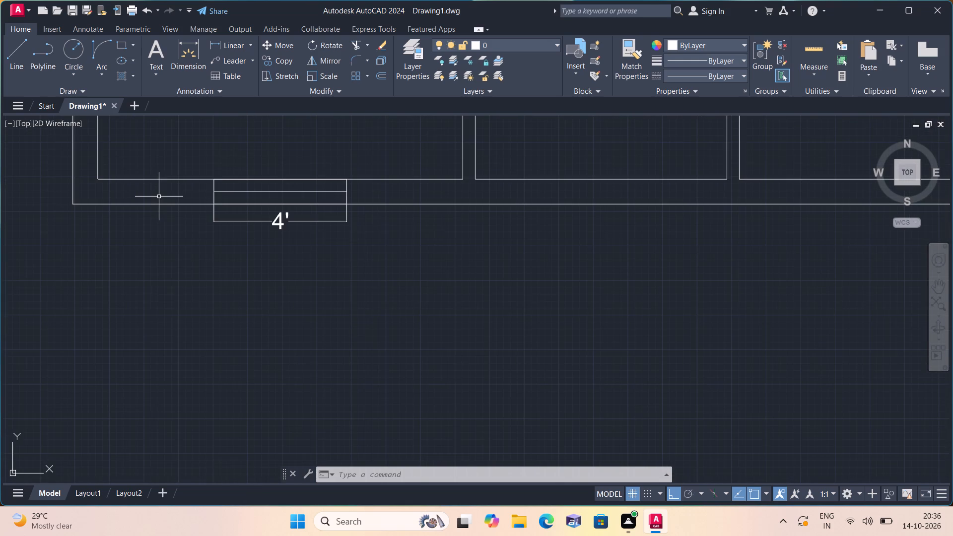
Examine the plan from the south-wall windows up to the northern rooms, comparing openings and dimension labels in both halves.
{"action": "middle_click_drag", "start_coordinate": [221, 186], "coordinate": [209, 227]}
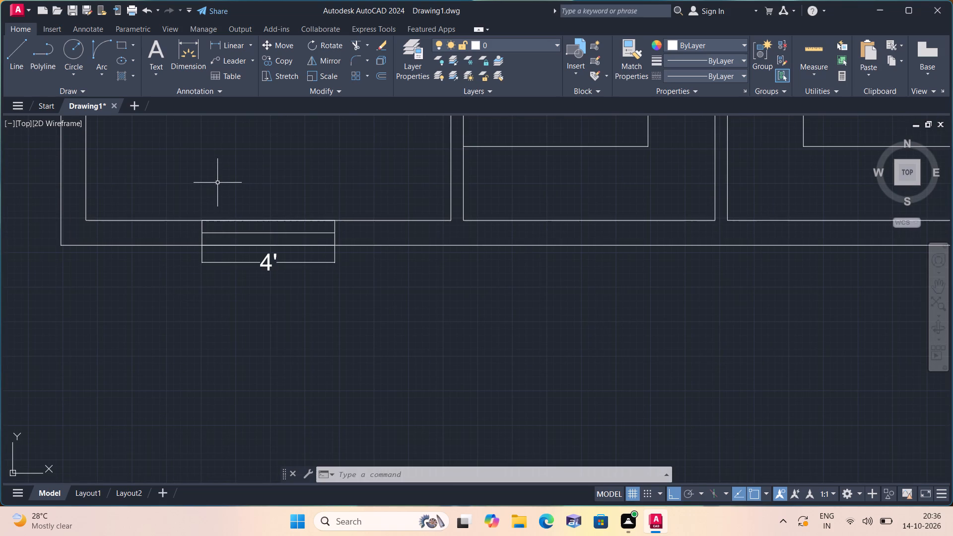
{"action": "middle_click_drag", "start_coordinate": [215, 202], "coordinate": [214, 226]}
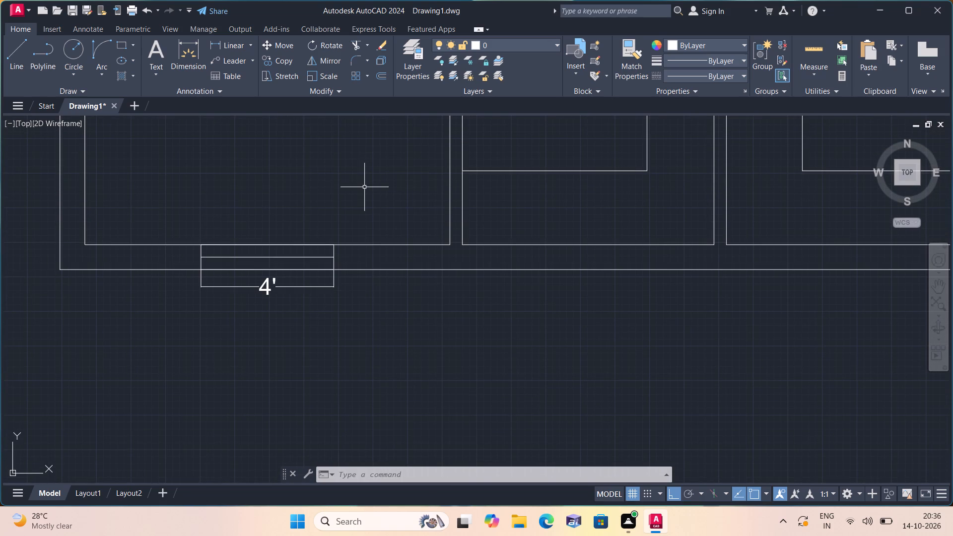
{"action": "middle_click_drag", "start_coordinate": [363, 187], "coordinate": [357, 188]}
{"action": "middle_click_drag", "start_coordinate": [357, 203], "coordinate": [340, 246]}
{"action": "scroll", "coordinate": [327, 290], "scroll_direction": "down", "scroll_amount": 1}
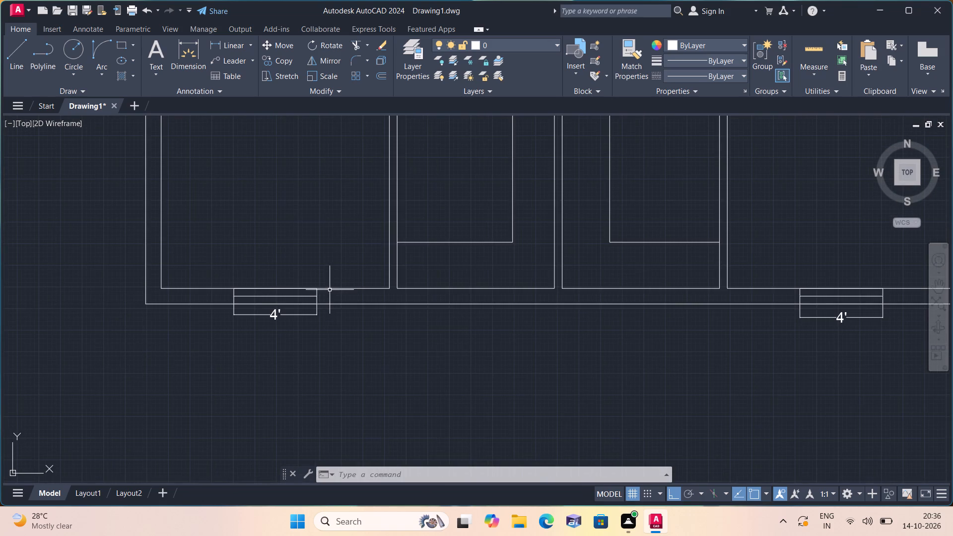
{"action": "scroll", "coordinate": [330, 290], "scroll_direction": "down", "scroll_amount": 1}
{"action": "middle_click_drag", "start_coordinate": [329, 268], "coordinate": [265, 382]}
{"action": "scroll", "coordinate": [319, 284], "scroll_direction": "up", "scroll_amount": 1}
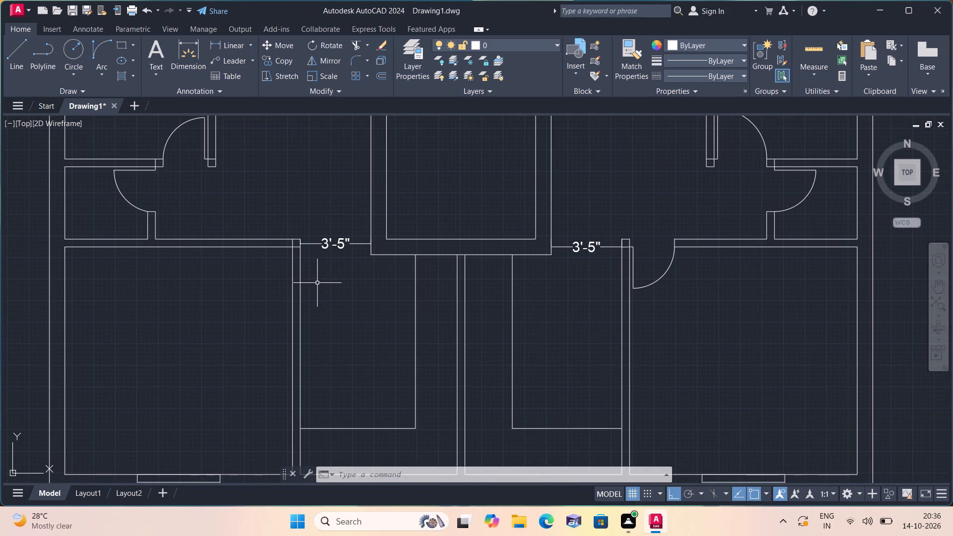
{"action": "scroll", "coordinate": [313, 317], "scroll_direction": "down", "scroll_amount": 1}
{"action": "middle_click_drag", "start_coordinate": [346, 255], "coordinate": [338, 303]}
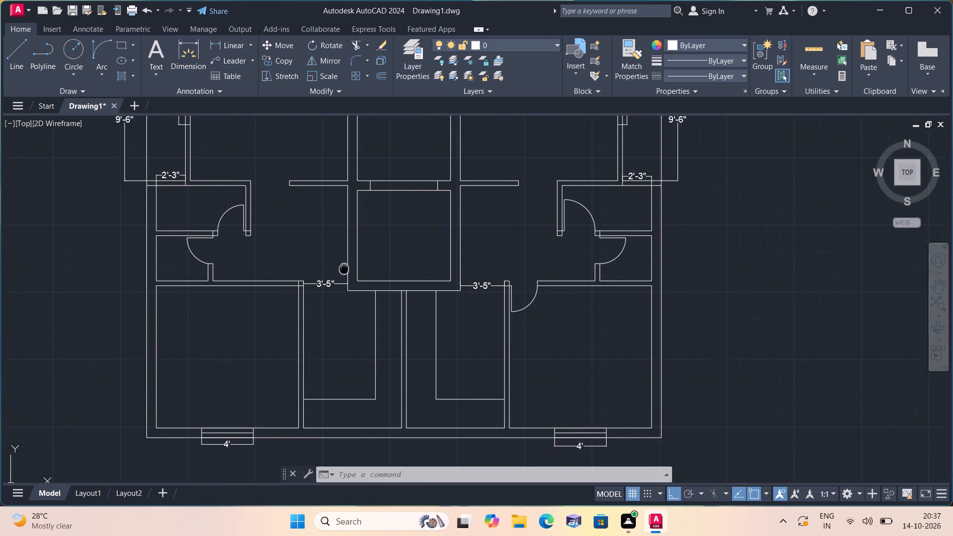
{"action": "middle_click_drag", "start_coordinate": [338, 303], "coordinate": [338, 303]}
{"action": "scroll", "coordinate": [348, 294], "scroll_direction": "up", "scroll_amount": 1}
{"action": "scroll", "coordinate": [348, 294], "scroll_direction": "down", "scroll_amount": 1}
{"action": "middle_click_drag", "start_coordinate": [347, 294], "coordinate": [327, 342]}
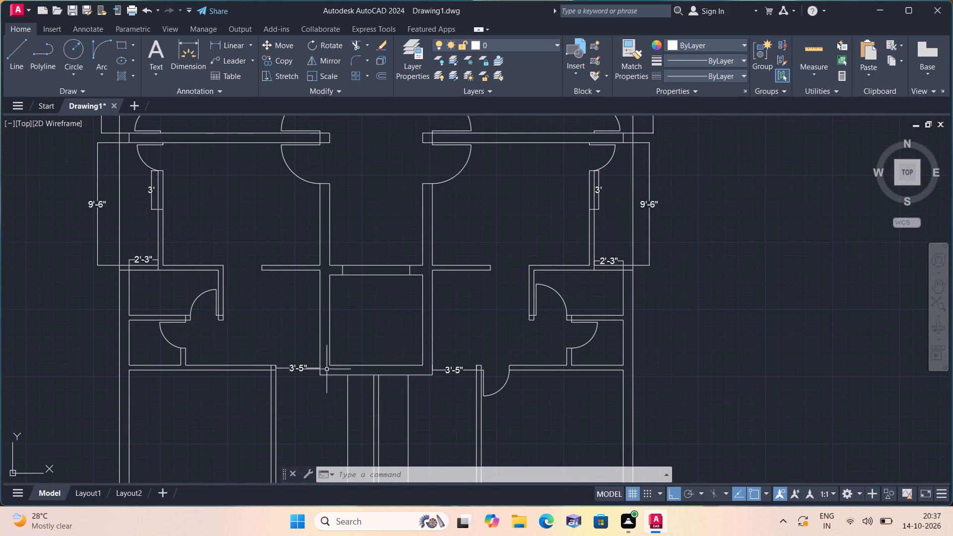
{"action": "middle_click_drag", "start_coordinate": [384, 247], "coordinate": [361, 283]}
{"action": "middle_click_drag", "start_coordinate": [361, 287], "coordinate": [355, 309]}
{"action": "middle_click", "coordinate": [355, 287]}
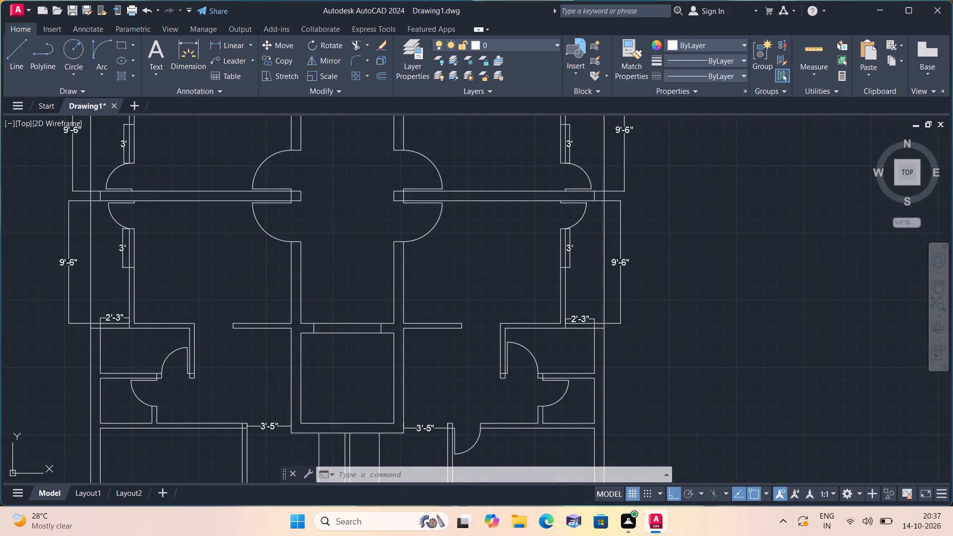
{"action": "scroll", "coordinate": [409, 282], "scroll_direction": "down", "scroll_amount": 1}
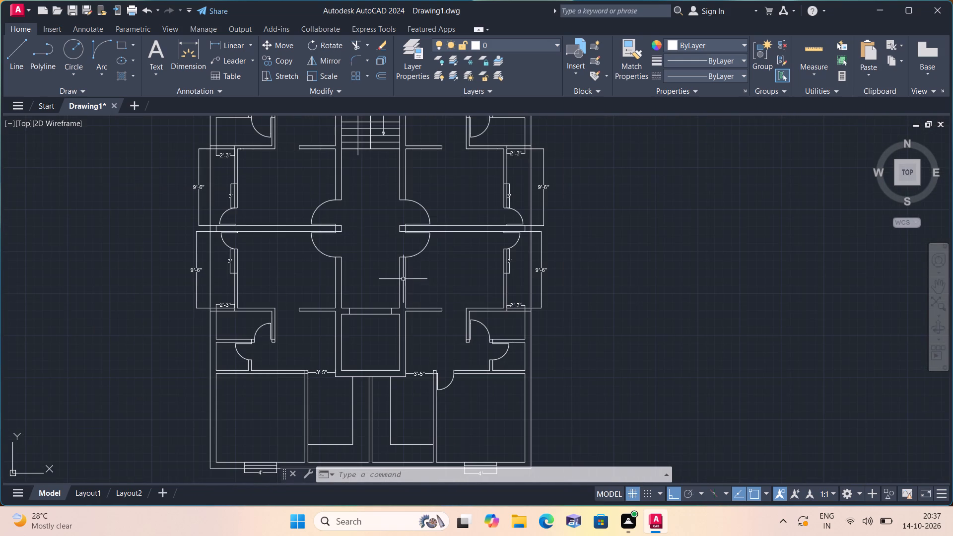
{"action": "scroll", "coordinate": [378, 230], "scroll_direction": "down", "scroll_amount": 1}
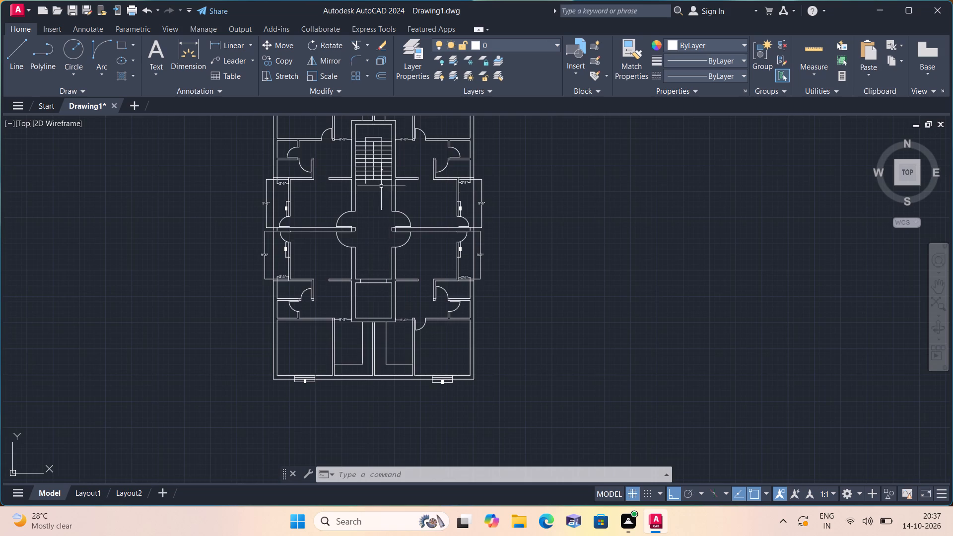
{"action": "scroll", "coordinate": [381, 164], "scroll_direction": "up", "scroll_amount": 1}
{"action": "middle_click_drag", "start_coordinate": [381, 164], "coordinate": [374, 263]}
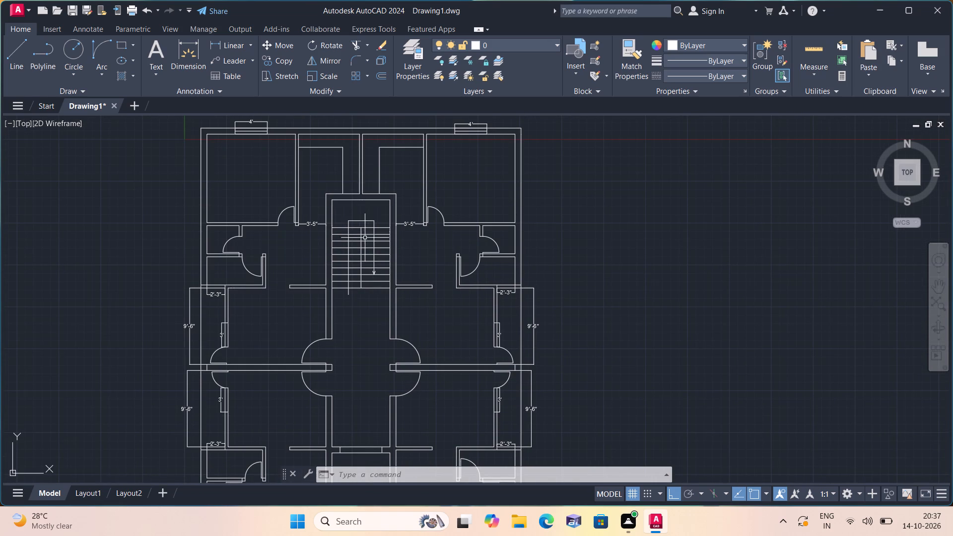
{"action": "scroll", "coordinate": [356, 164], "scroll_direction": "up", "scroll_amount": 1}
{"action": "middle_click_drag", "start_coordinate": [356, 174], "coordinate": [353, 243]}
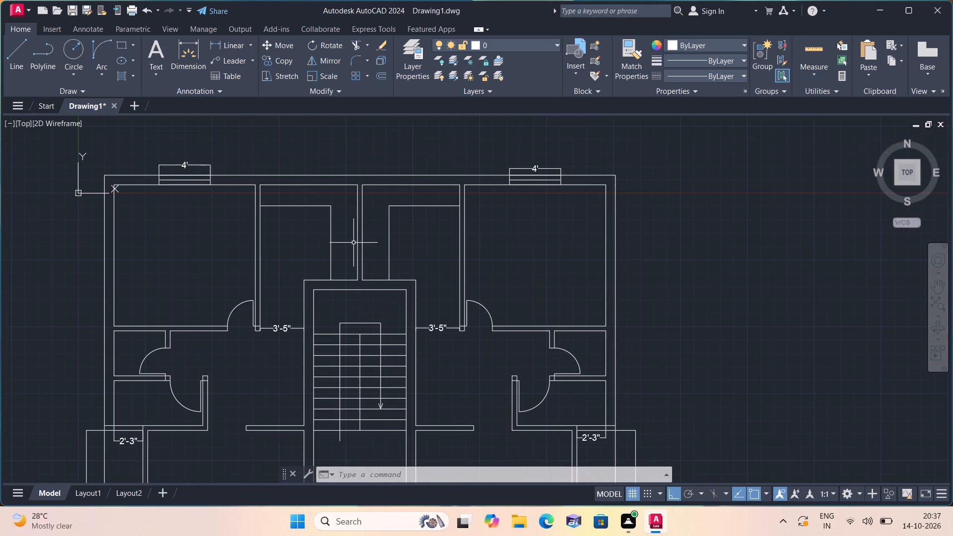
Inspect the staircase and adjoining central passage, checking them against the layout of the whole plan.
{"action": "middle_click_drag", "start_coordinate": [355, 278], "coordinate": [349, 229]}
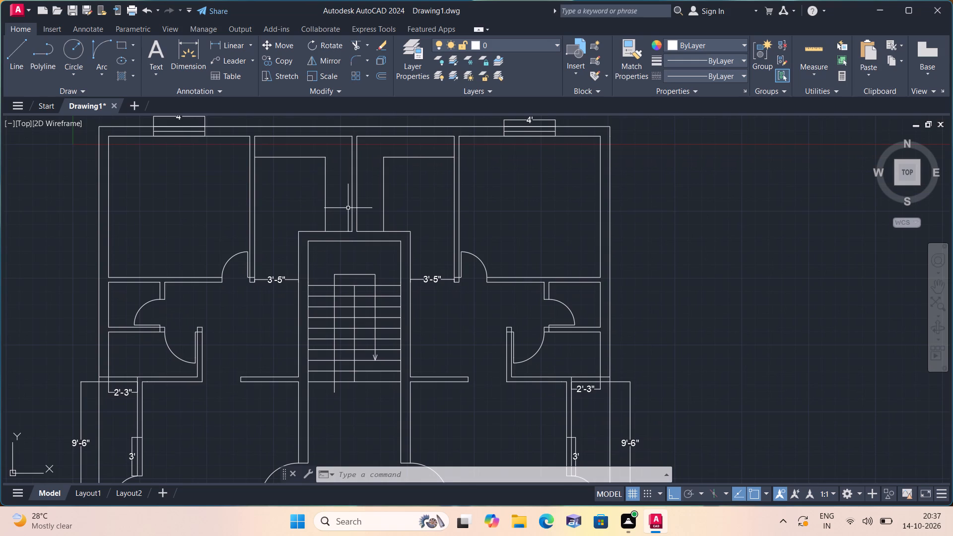
{"action": "middle_click_drag", "start_coordinate": [351, 337], "coordinate": [345, 271]}
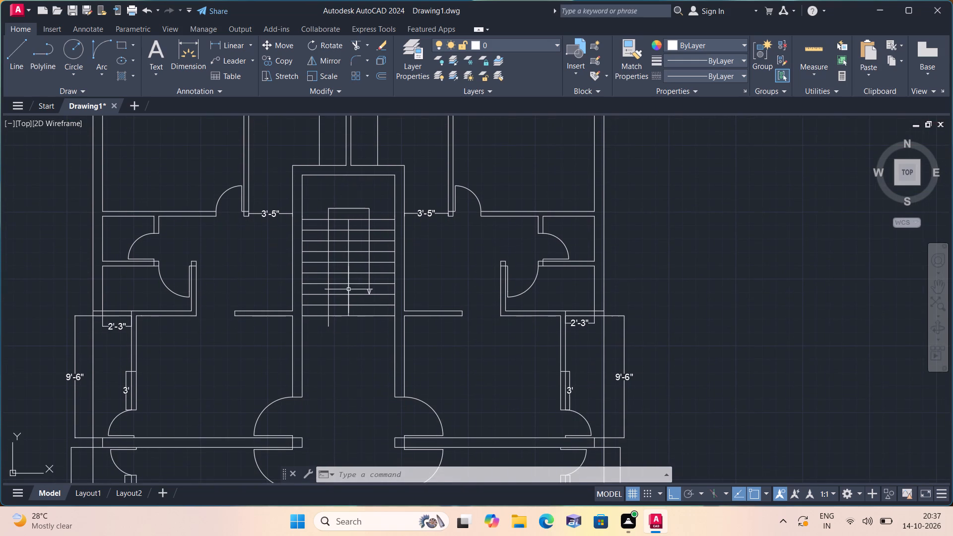
{"action": "scroll", "coordinate": [350, 305], "scroll_direction": "down", "scroll_amount": 1}
{"action": "middle_click_drag", "start_coordinate": [350, 305], "coordinate": [349, 265]}
{"action": "scroll", "coordinate": [349, 265], "scroll_direction": "up", "scroll_amount": 1}
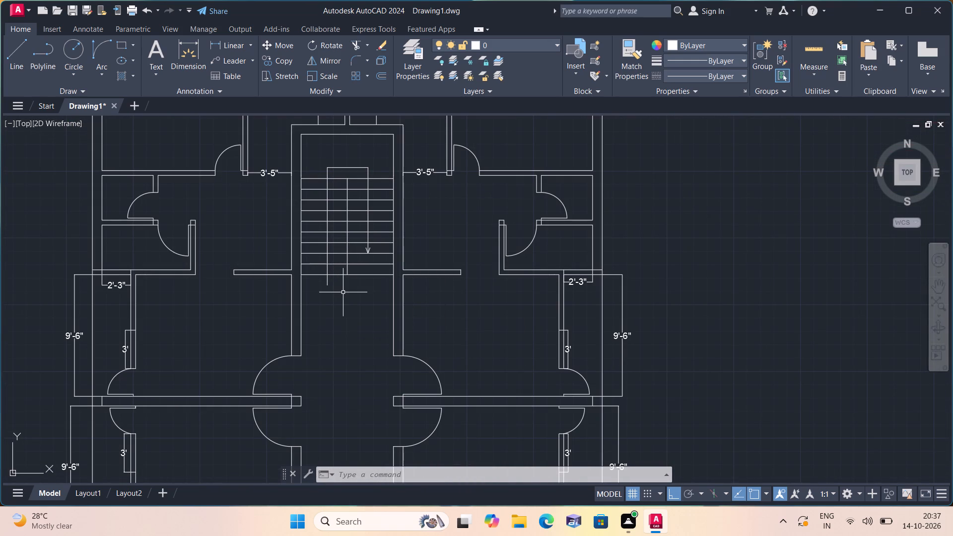
{"action": "scroll", "coordinate": [343, 292], "scroll_direction": "up", "scroll_amount": 1}
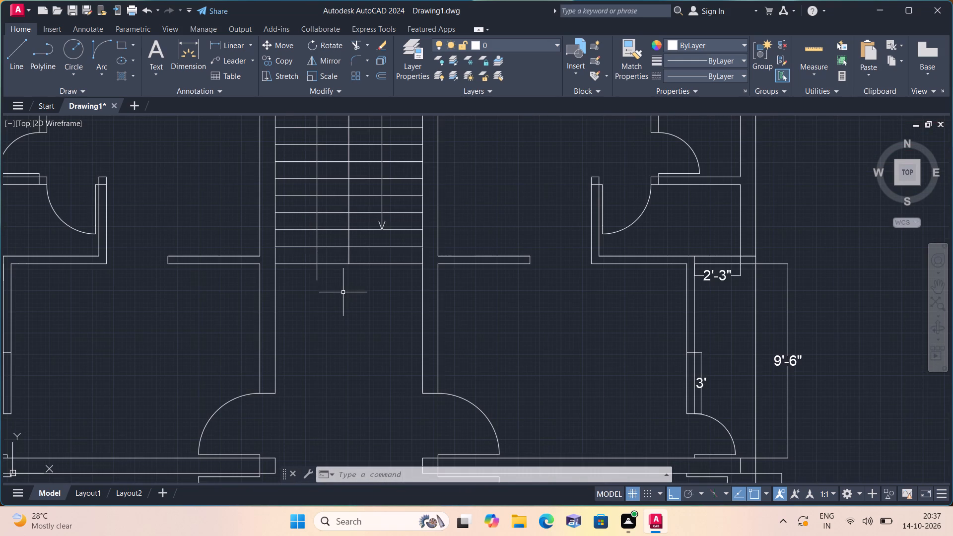
{"action": "scroll", "coordinate": [343, 292], "scroll_direction": "down", "scroll_amount": 1}
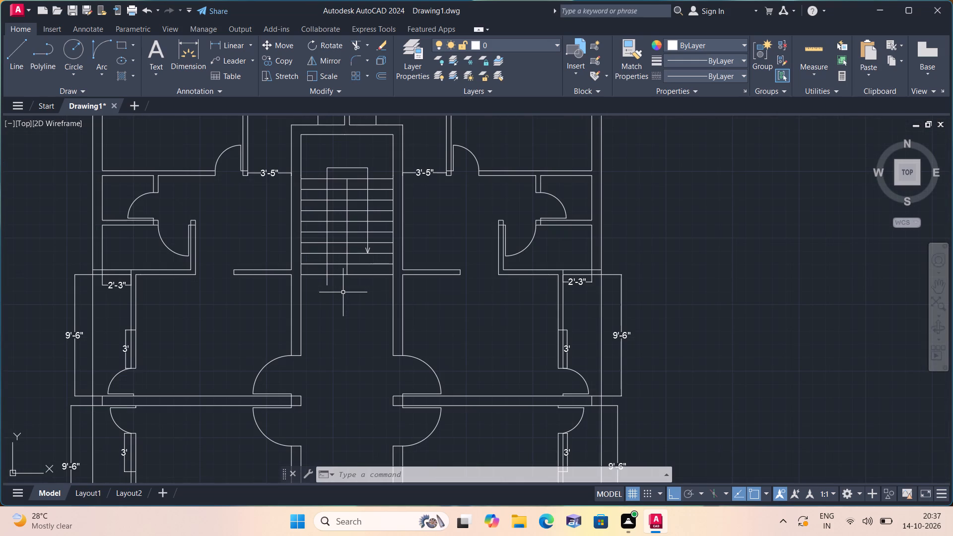
{"action": "scroll", "coordinate": [343, 292], "scroll_direction": "up", "scroll_amount": 1}
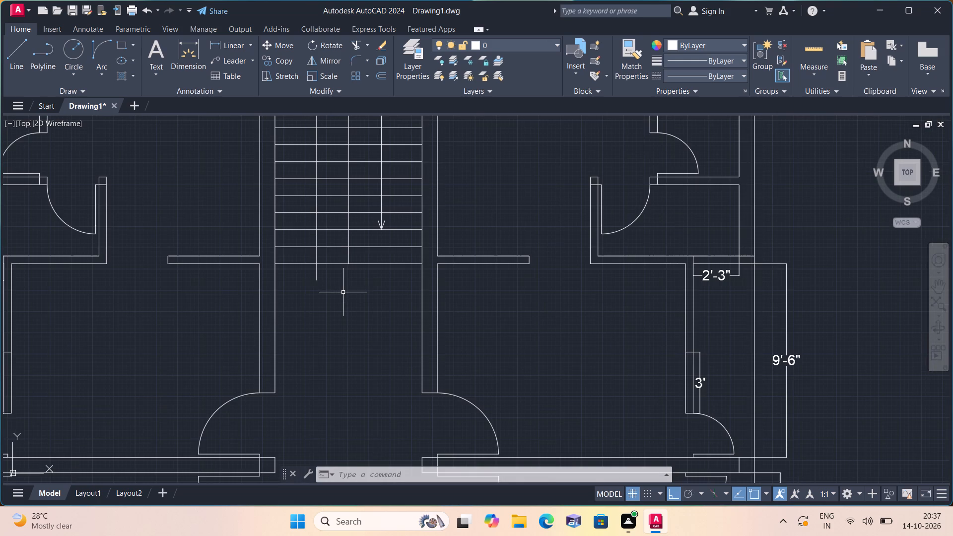
{"action": "scroll", "coordinate": [343, 292], "scroll_direction": "down", "scroll_amount": 1}
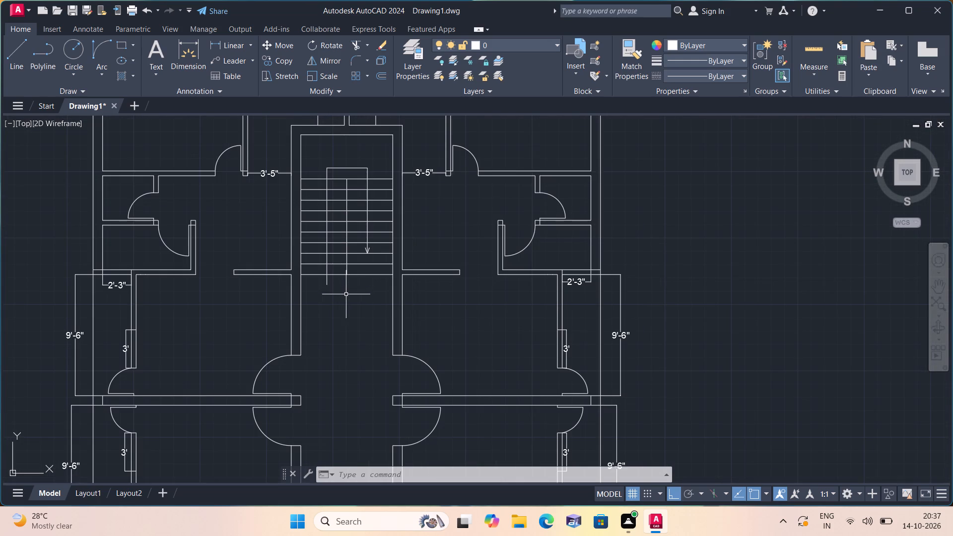
{"action": "scroll", "coordinate": [353, 290], "scroll_direction": "down", "scroll_amount": 2}
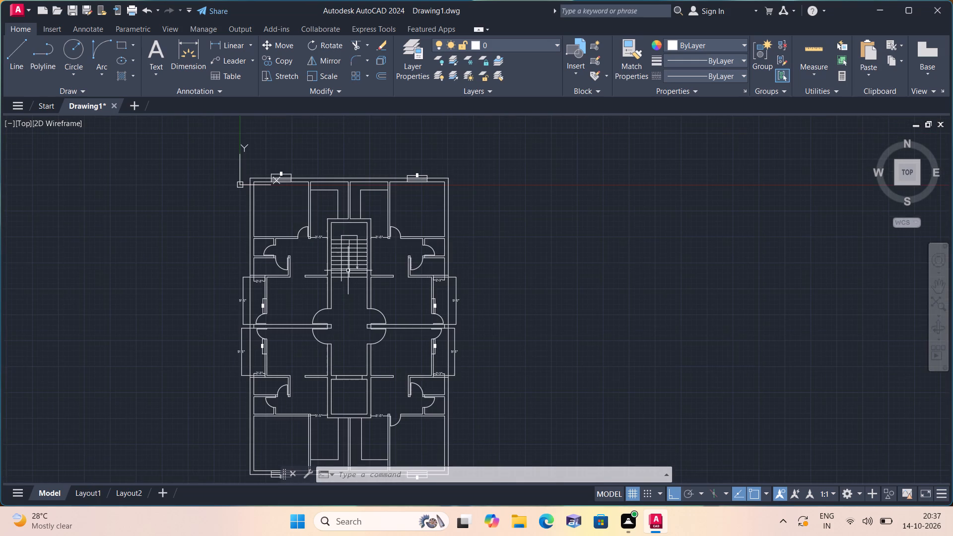
{"action": "middle_click_drag", "start_coordinate": [353, 283], "coordinate": [367, 257]}
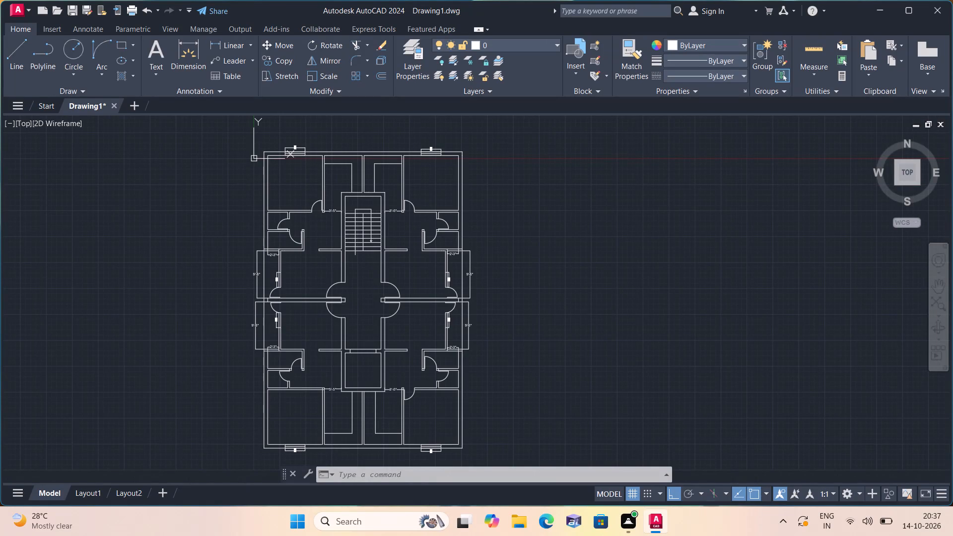
{"action": "scroll", "coordinate": [367, 257], "scroll_direction": "down", "scroll_amount": 1}
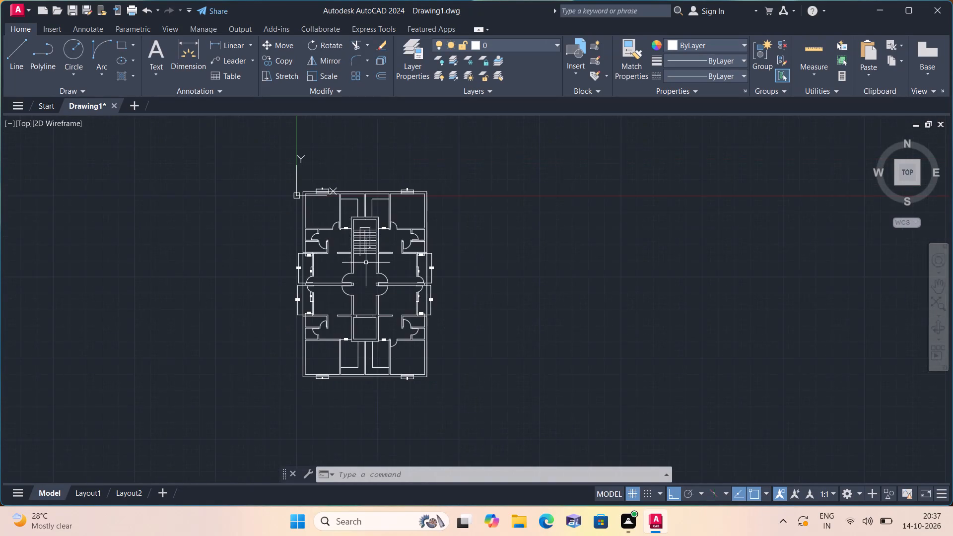
{"action": "scroll", "coordinate": [367, 261], "scroll_direction": "up", "scroll_amount": 3}
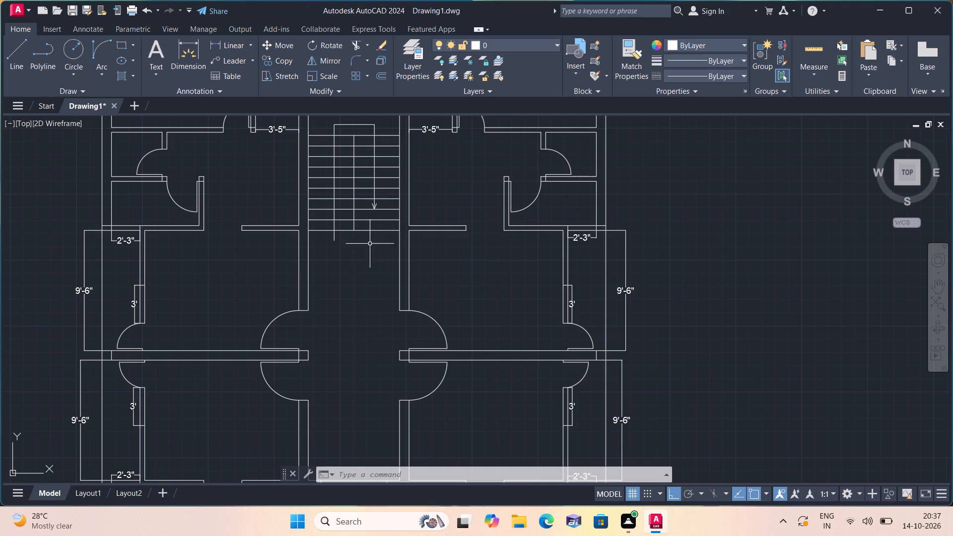
{"action": "scroll", "coordinate": [338, 223], "scroll_direction": "up", "scroll_amount": 1}
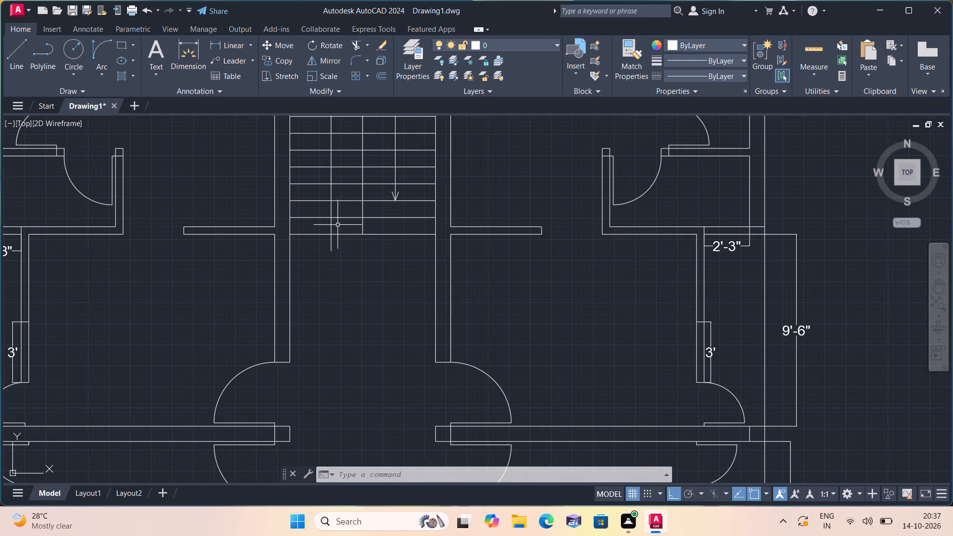
{"action": "middle_click_drag", "start_coordinate": [356, 270], "coordinate": [369, 304]}
{"action": "middle_click_drag", "start_coordinate": [342, 214], "coordinate": [377, 286]}
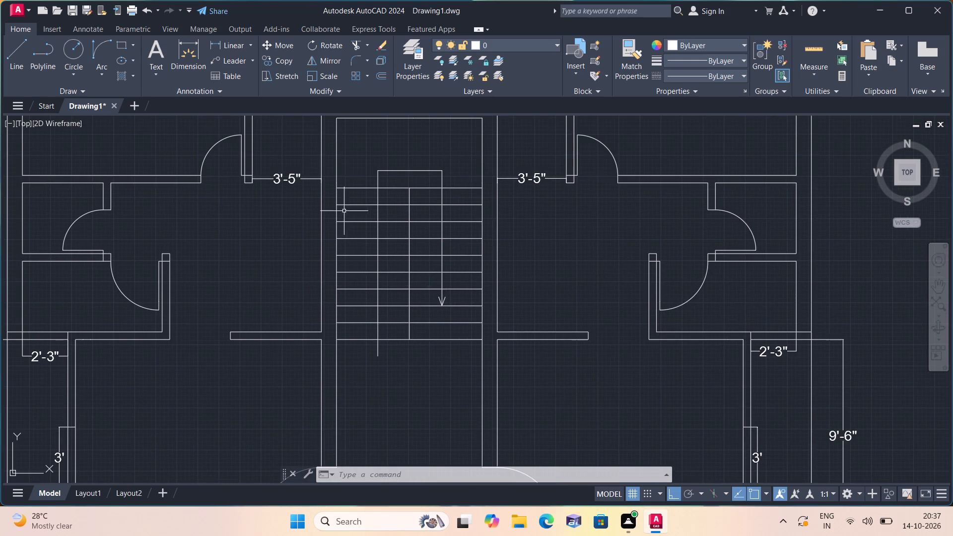
{"action": "scroll", "coordinate": [287, 195], "scroll_direction": "up", "scroll_amount": 1}
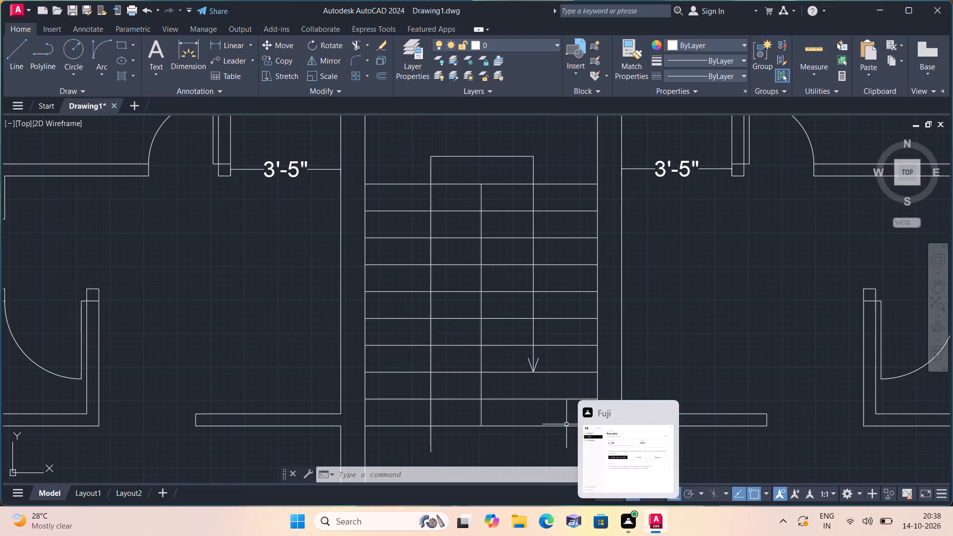
{"action": "scroll", "coordinate": [501, 269], "scroll_direction": "down", "scroll_amount": 2}
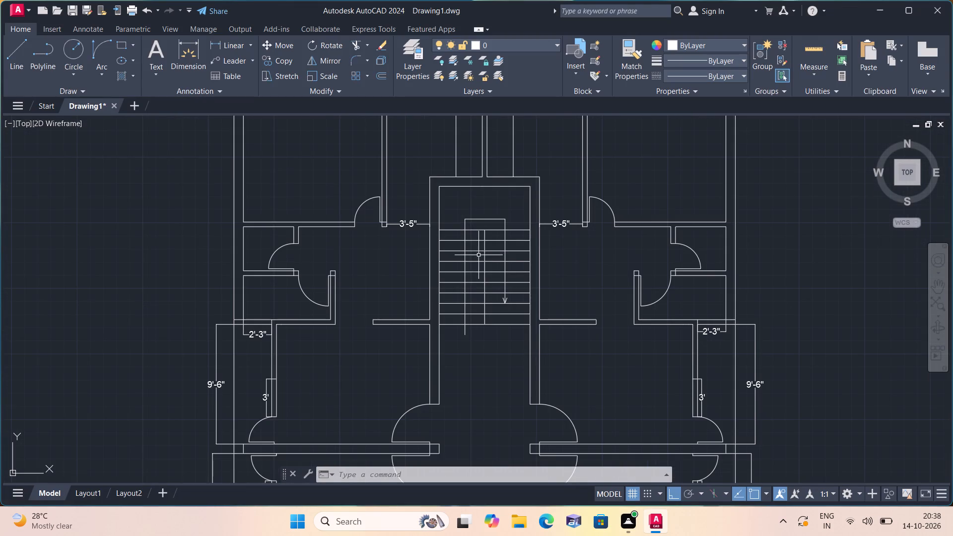
{"action": "middle_click_drag", "start_coordinate": [478, 255], "coordinate": [431, 278]}
{"action": "scroll", "coordinate": [434, 279], "scroll_direction": "down", "scroll_amount": 1}
{"action": "scroll", "coordinate": [299, 314], "scroll_direction": "up", "scroll_amount": 1}
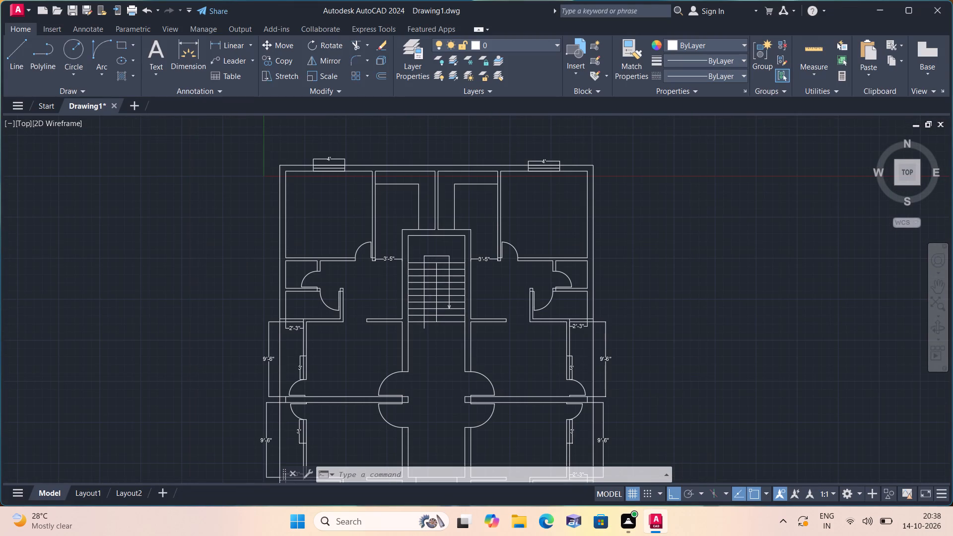
Review the side rooms from the stair level down to the southern rooms, comparing doors, windows and dimensions on both sides.
{"action": "middle_click_drag", "start_coordinate": [299, 314], "coordinate": [292, 278]}
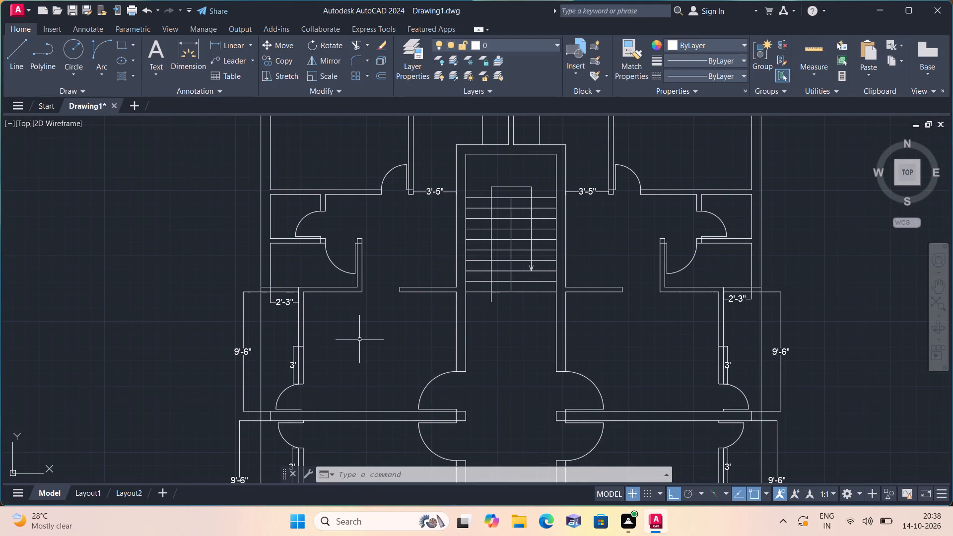
{"action": "middle_click_drag", "start_coordinate": [357, 339], "coordinate": [339, 294]}
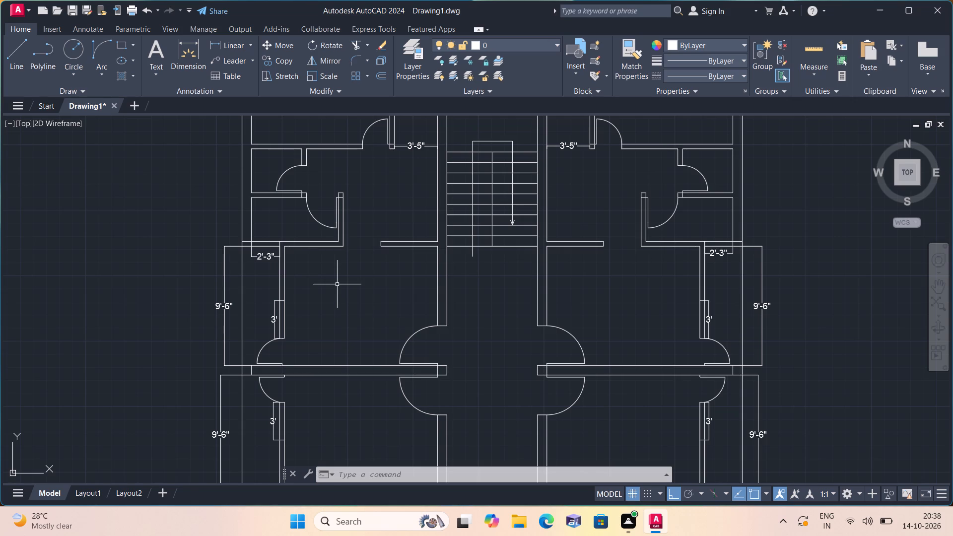
{"action": "scroll", "coordinate": [337, 284], "scroll_direction": "down", "scroll_amount": 1}
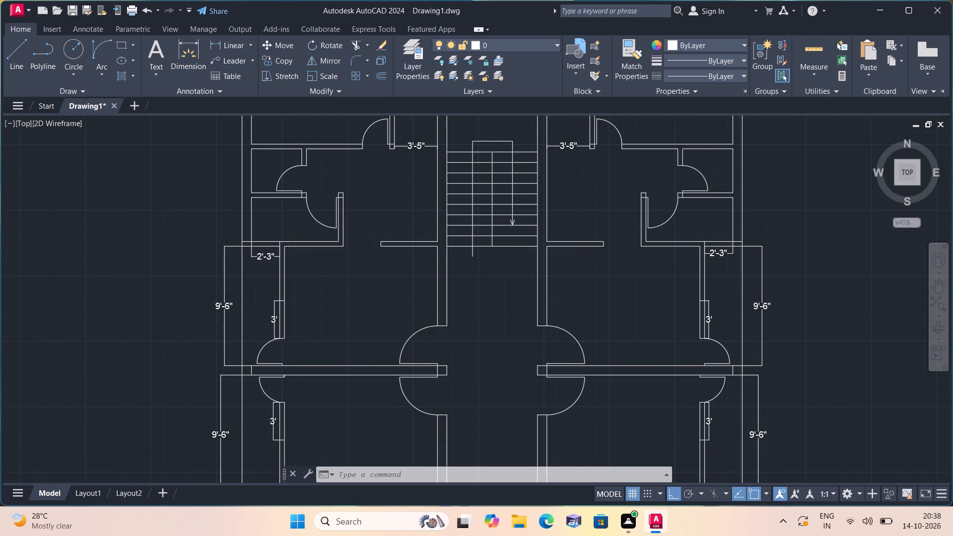
{"action": "middle_click", "coordinate": [337, 284]}
{"action": "scroll", "coordinate": [366, 295], "scroll_direction": "up", "scroll_amount": 1}
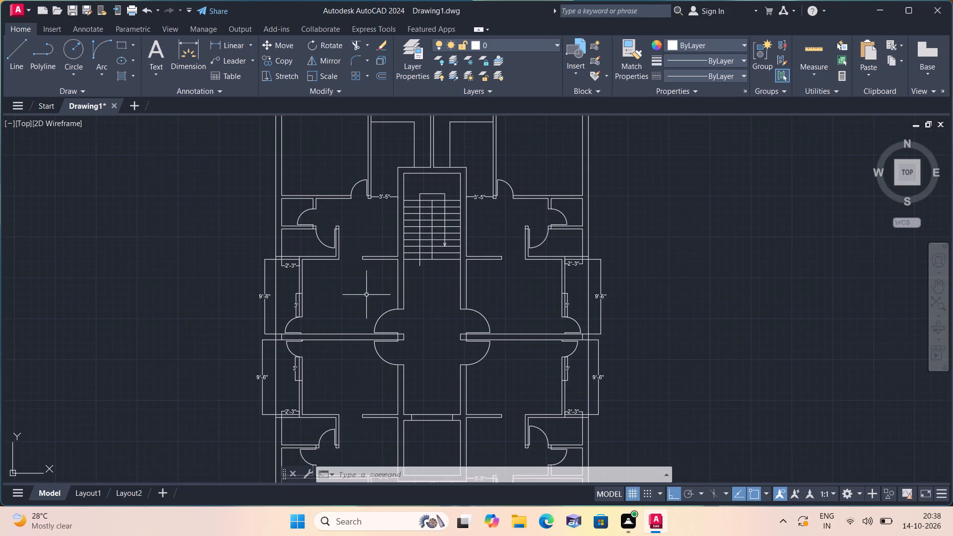
{"action": "scroll", "coordinate": [366, 295], "scroll_direction": "up", "scroll_amount": 1}
{"action": "middle_click_drag", "start_coordinate": [366, 295], "coordinate": [328, 249]}
{"action": "scroll", "coordinate": [399, 305], "scroll_direction": "down", "scroll_amount": 1}
{"action": "middle_click_drag", "start_coordinate": [398, 305], "coordinate": [384, 239]}
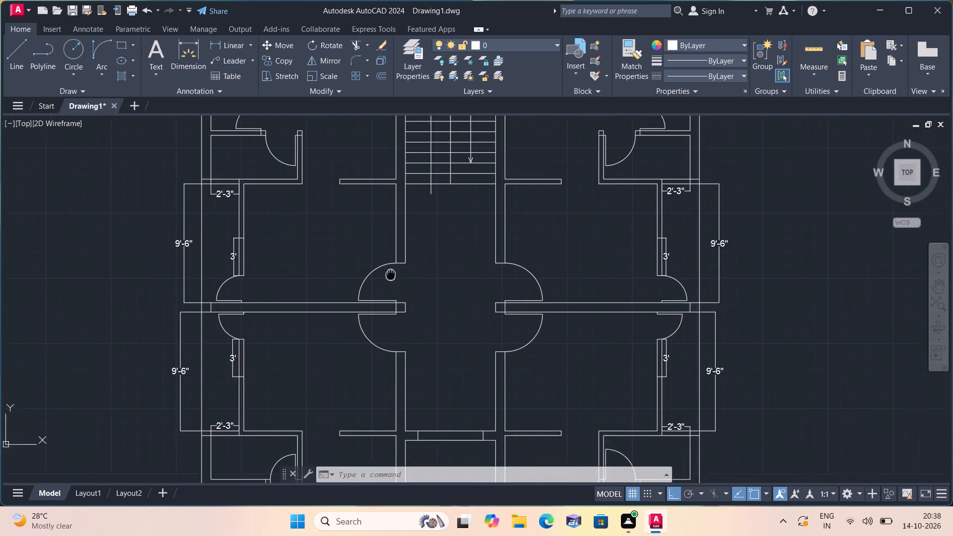
{"action": "middle_click_drag", "start_coordinate": [384, 239], "coordinate": [382, 230]}
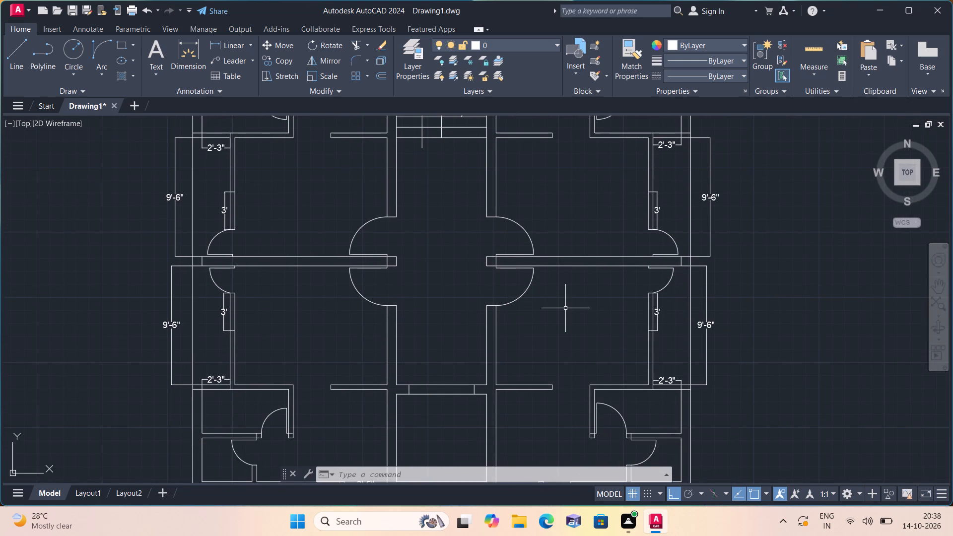
{"action": "middle_click_drag", "start_coordinate": [566, 308], "coordinate": [551, 282]}
{"action": "middle_click_drag", "start_coordinate": [591, 348], "coordinate": [561, 289]}
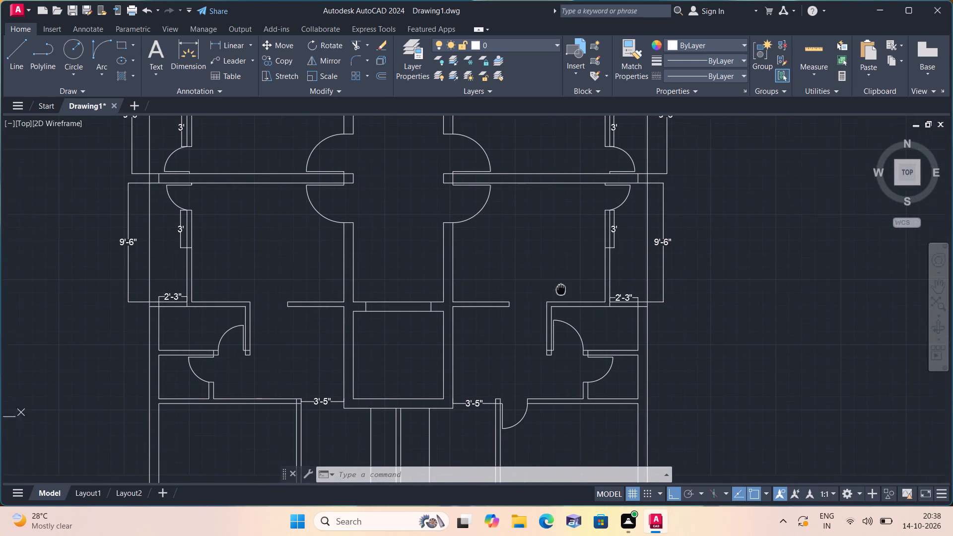
{"action": "scroll", "coordinate": [571, 366], "scroll_direction": "up", "scroll_amount": 1}
{"action": "middle_click_drag", "start_coordinate": [570, 366], "coordinate": [546, 316]}
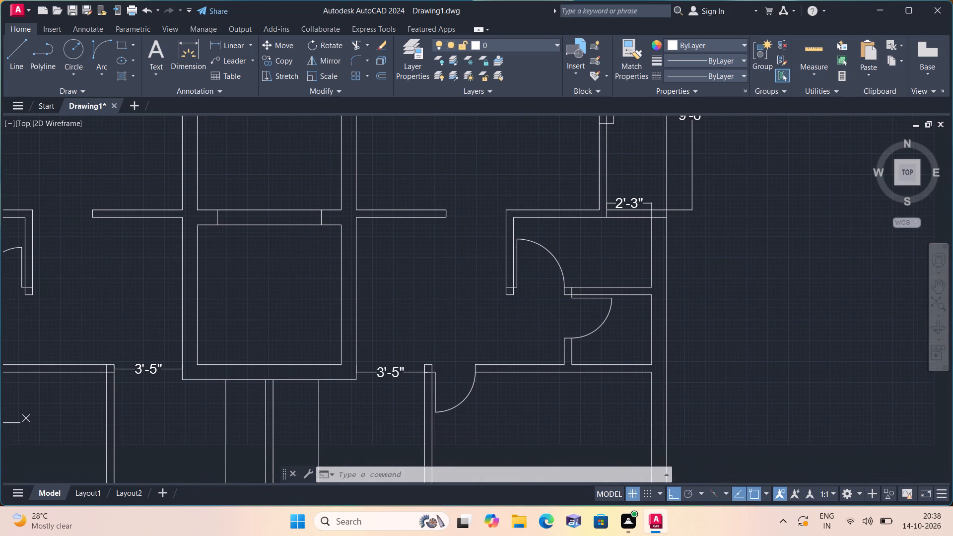
{"action": "scroll", "coordinate": [546, 314], "scroll_direction": "down", "scroll_amount": 1}
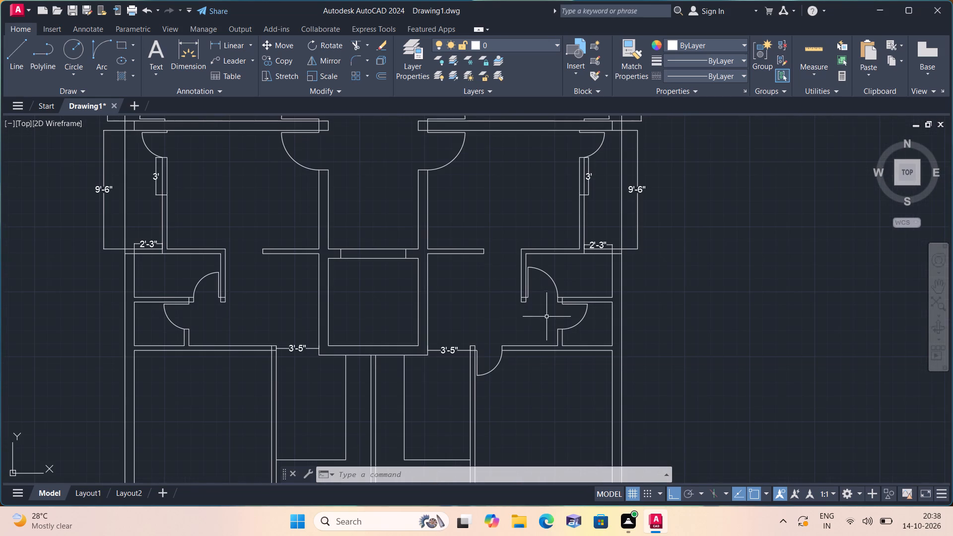
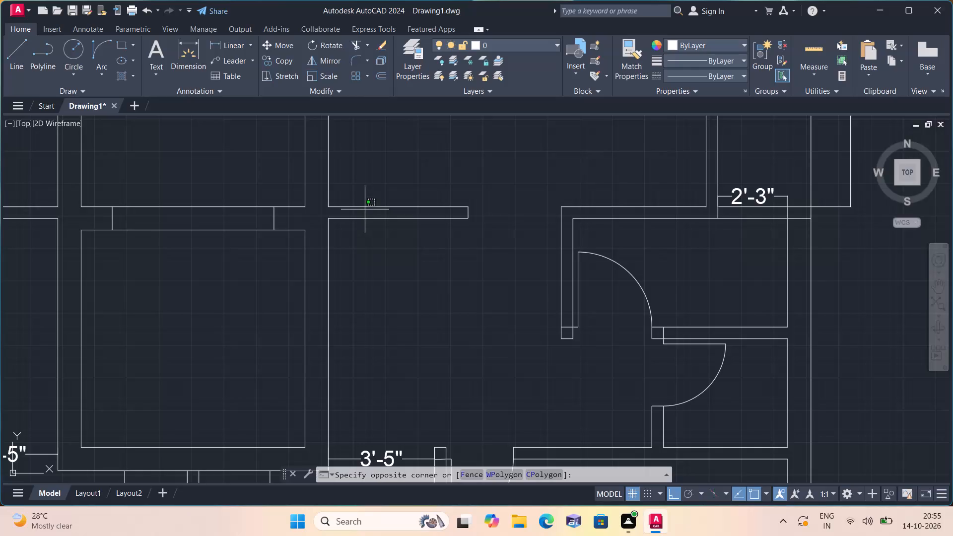
Open beds_plan.dwg and copy the double bed with bedside tables and patterned rug together with the toilet.
{"action": "key", "text": "Escape"}
{"action": "scroll", "coordinate": [379, 254], "scroll_direction": "down", "scroll_amount": 2}
{"action": "middle_click_drag", "start_coordinate": [326, 218], "coordinate": [445, 362]}
{"action": "scroll", "coordinate": [326, 218], "scroll_direction": "down", "scroll_amount": 1}
{"action": "middle_click_drag", "start_coordinate": [348, 220], "coordinate": [362, 251]}
{"action": "left_click", "coordinate": [13, 9]}
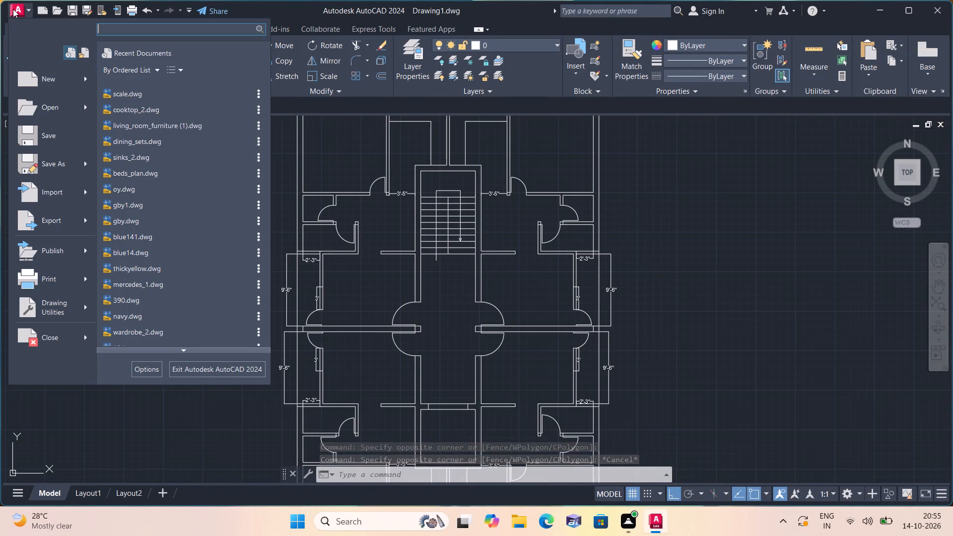
{"action": "left_click", "coordinate": [147, 171]}
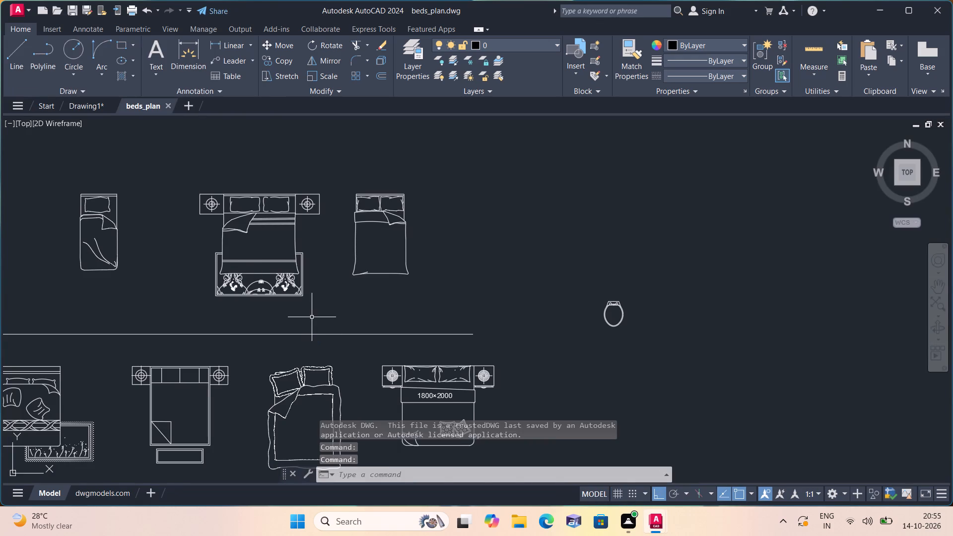
{"action": "left_click", "coordinate": [312, 317]}
{"action": "left_click", "coordinate": [189, 167]}
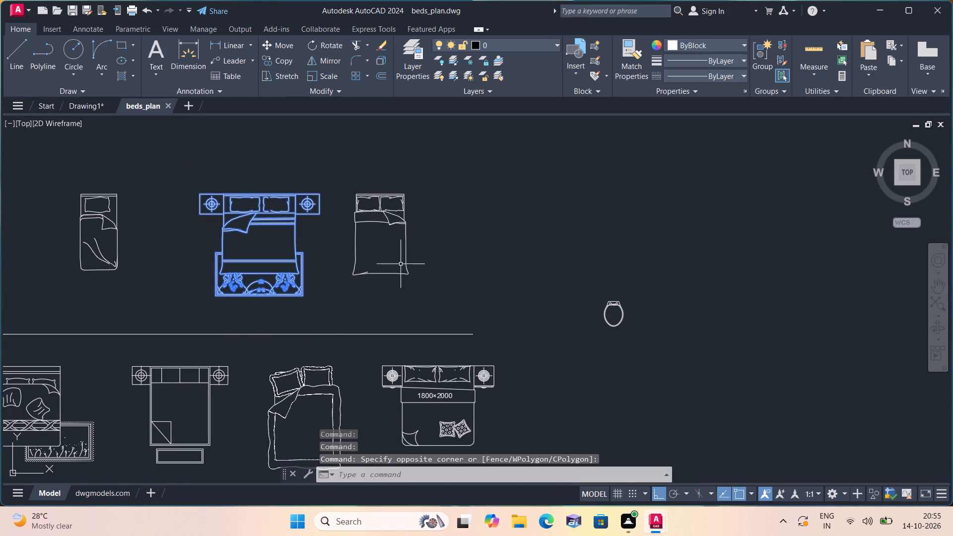
{"action": "left_click", "coordinate": [576, 263]}
{"action": "left_click", "coordinate": [675, 350]}
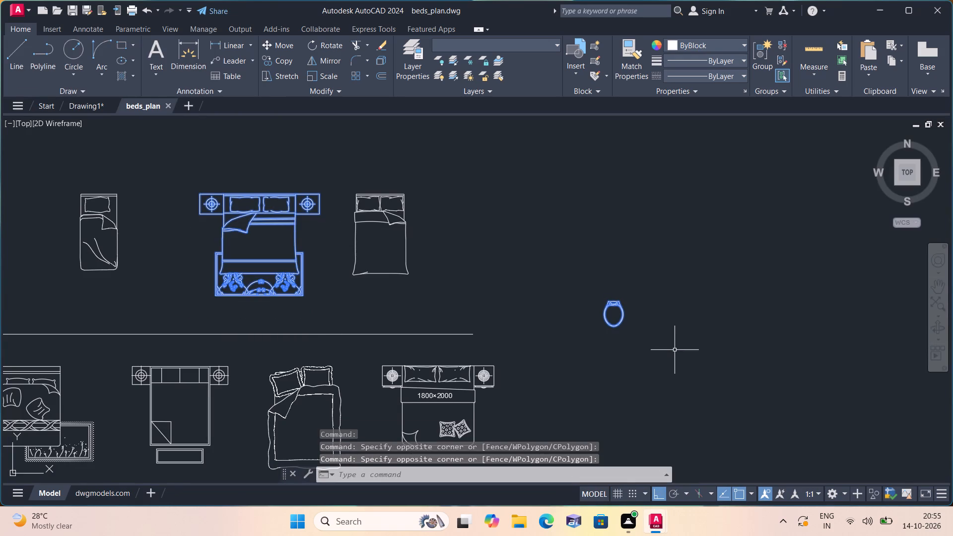
{"action": "key", "text": "ctrl+c"}
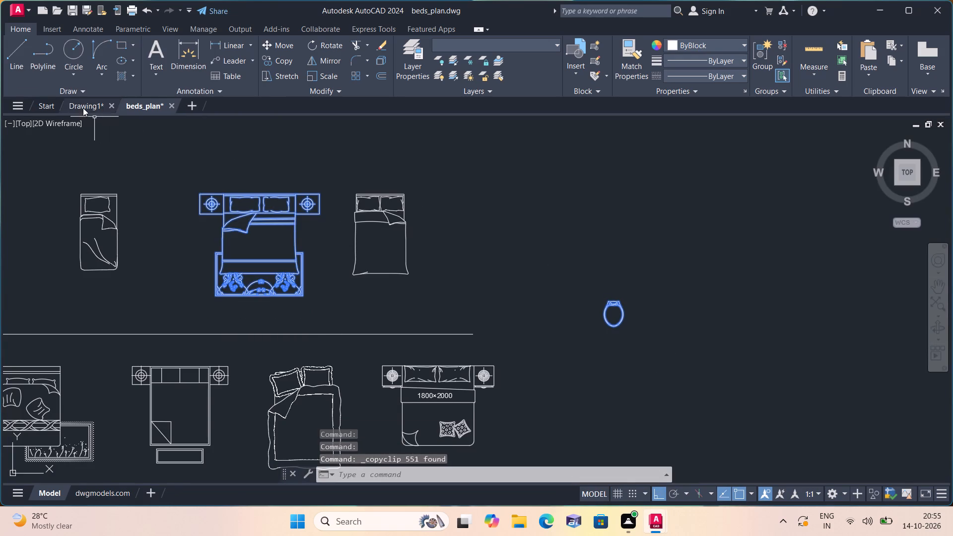
Paste the copied bed and toilet into Drawing1, in the empty space northeast of the floor plan.
{"action": "left_click", "coordinate": [83, 108]}
{"action": "key", "text": "ctrl+v"}
{"action": "scroll", "coordinate": [542, 355], "scroll_direction": "down", "scroll_amount": 3, "text": "ctrl"}
{"action": "middle_click_drag", "start_coordinate": [591, 328], "coordinate": [300, 447]}
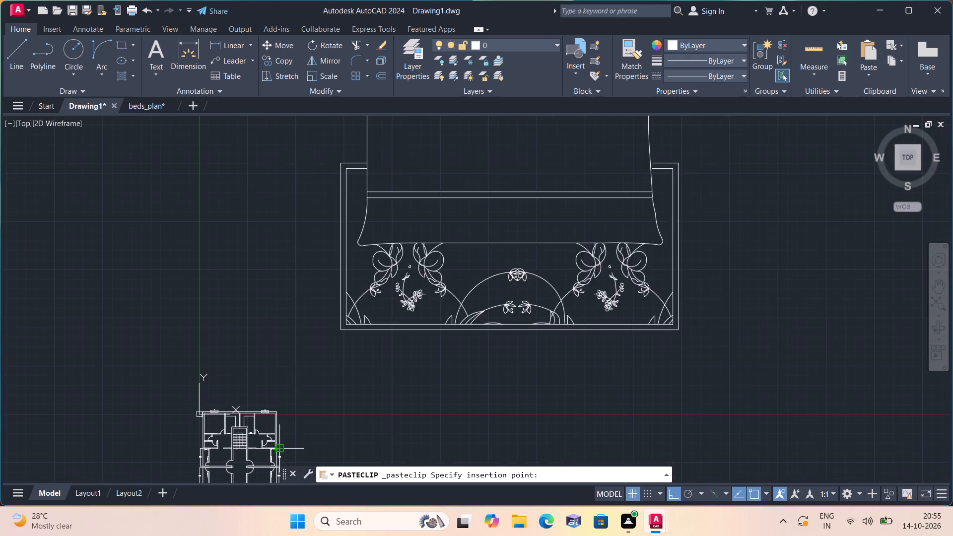
{"action": "left_click", "coordinate": [367, 380]}
{"action": "scroll", "coordinate": [367, 380], "scroll_direction": "down", "scroll_amount": 2}
{"action": "middle_click_drag", "start_coordinate": [302, 402], "coordinate": [327, 285]}
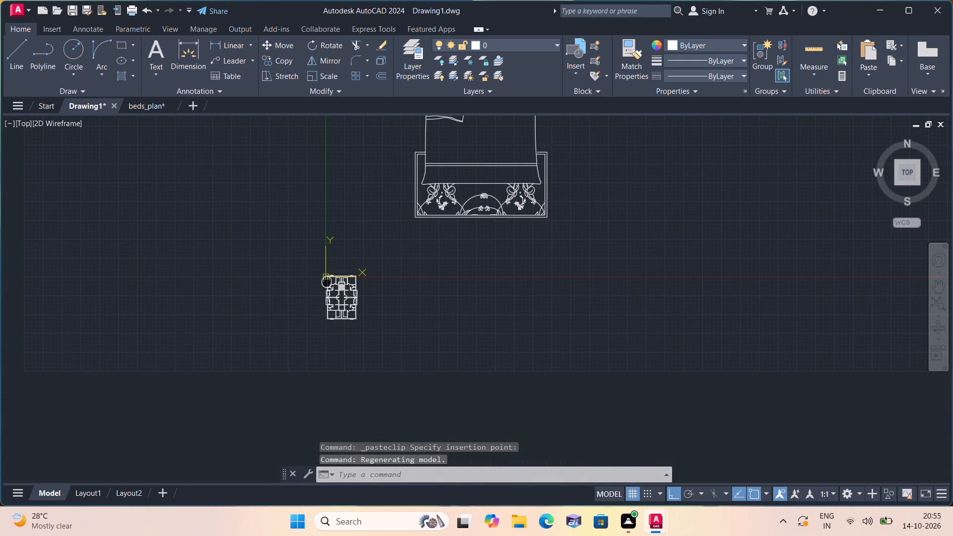
Copy the six-chair dining set with the marble-patterned rounded table from dining_sets.dwg into Drawing1, west of the bed.
{"action": "left_click", "coordinate": [14, 8]}
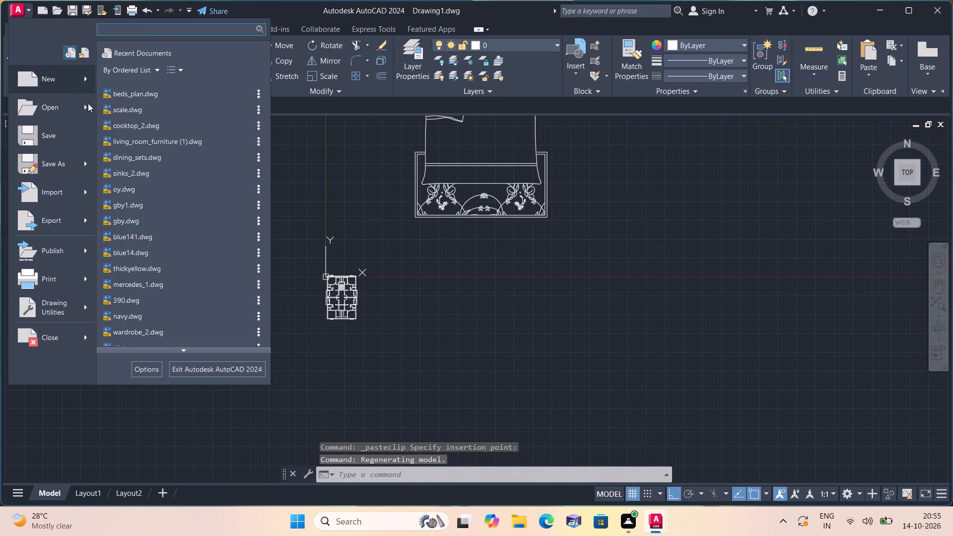
{"action": "left_click", "coordinate": [133, 162]}
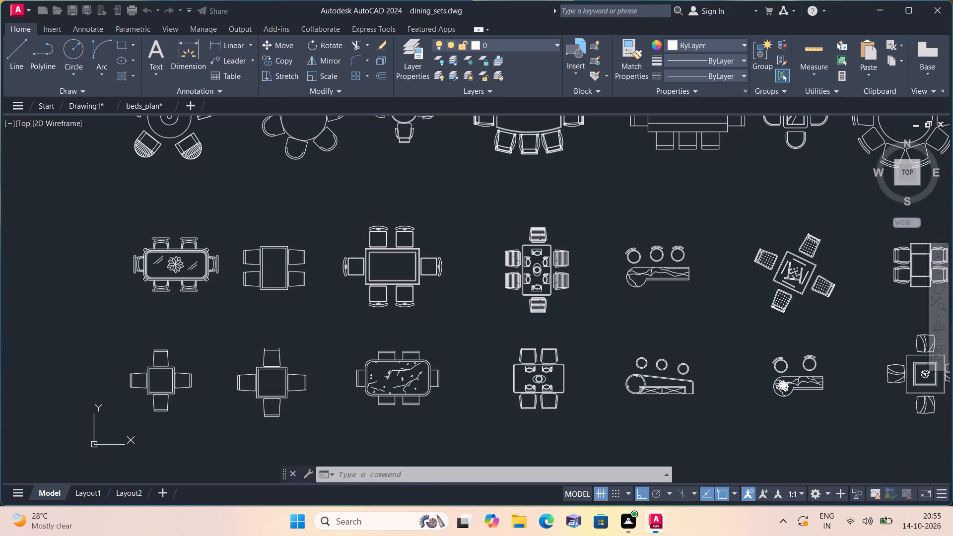
{"action": "middle_click_drag", "start_coordinate": [409, 392], "coordinate": [390, 352]}
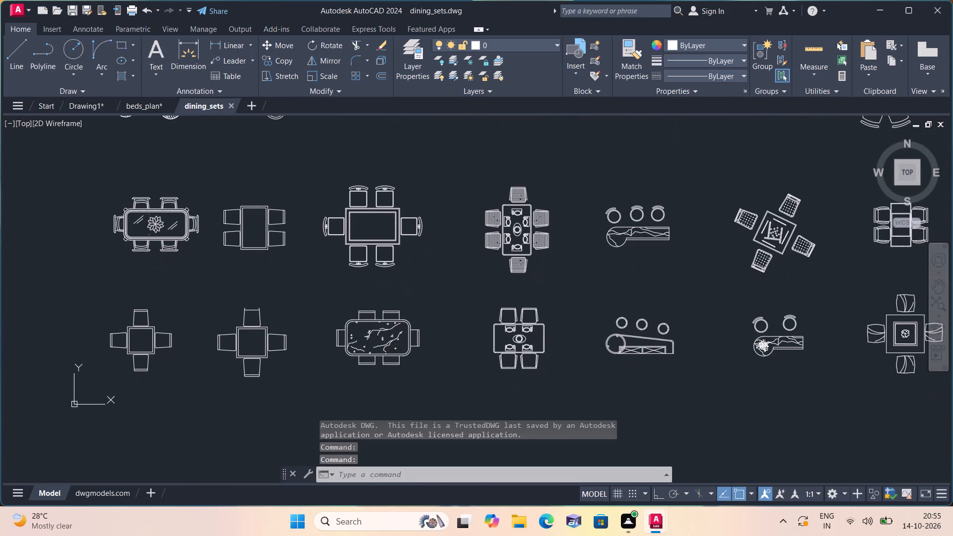
{"action": "scroll", "coordinate": [390, 352], "scroll_direction": "down", "scroll_amount": 1}
{"action": "scroll", "coordinate": [427, 395], "scroll_direction": "up", "scroll_amount": 1}
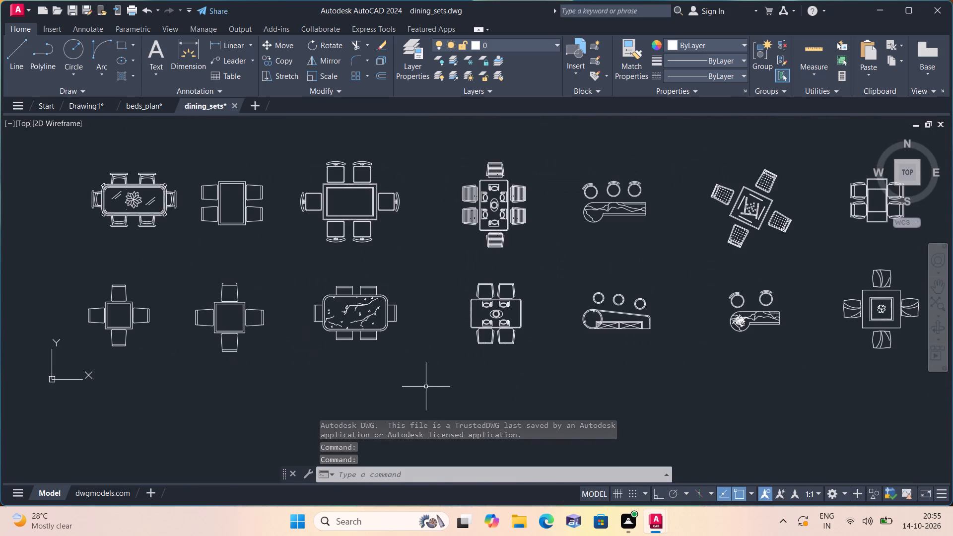
{"action": "left_click", "coordinate": [422, 382]}
{"action": "left_click", "coordinate": [304, 263]}
{"action": "key", "text": "ctrl+c"}
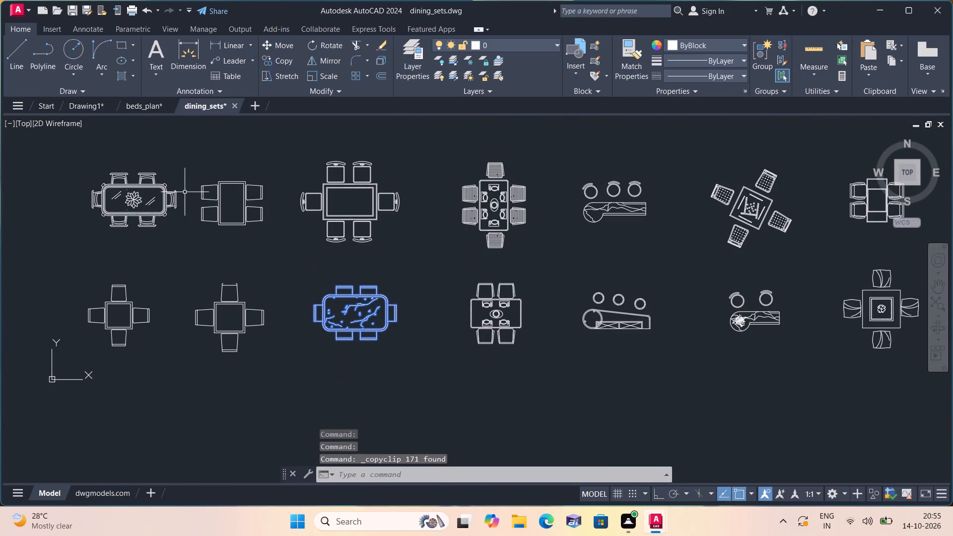
{"action": "left_click", "coordinate": [70, 105]}
{"action": "key", "text": "ctrl+v"}
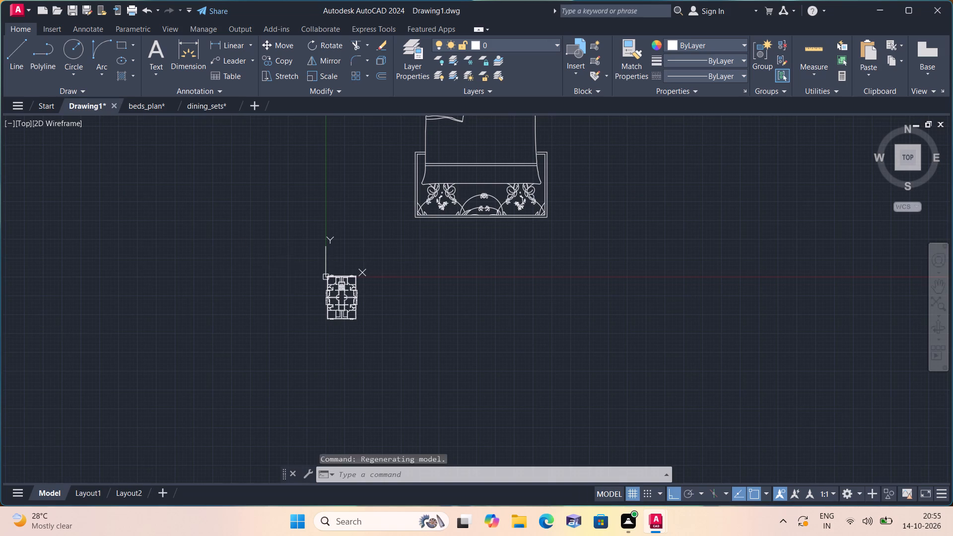
{"action": "left_click", "coordinate": [225, 217]}
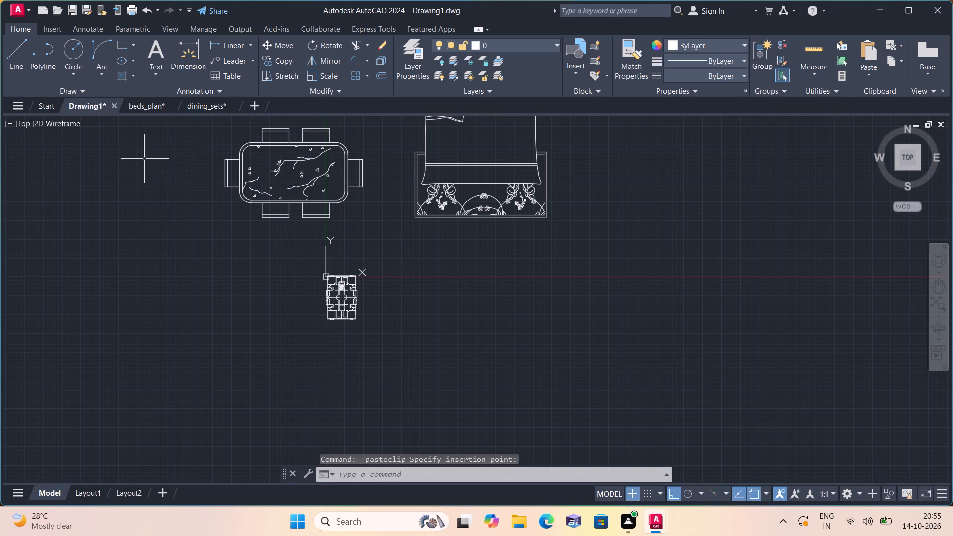
Copy the single-bowl sink with the wide ribbed drainboard from sinks_2.dwg into Drawing1, just west of the floor plan.
{"action": "left_click", "coordinate": [17, 6]}
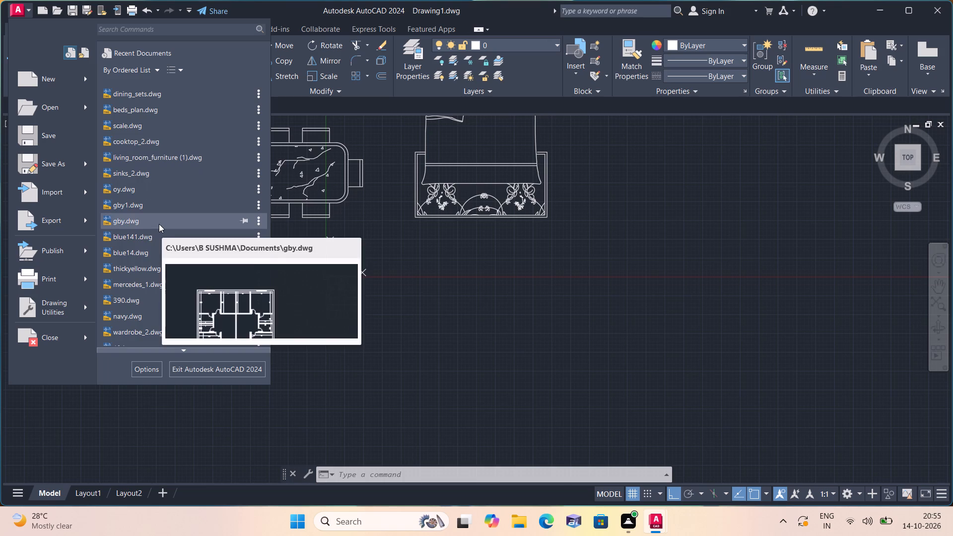
{"action": "left_click", "coordinate": [146, 170]}
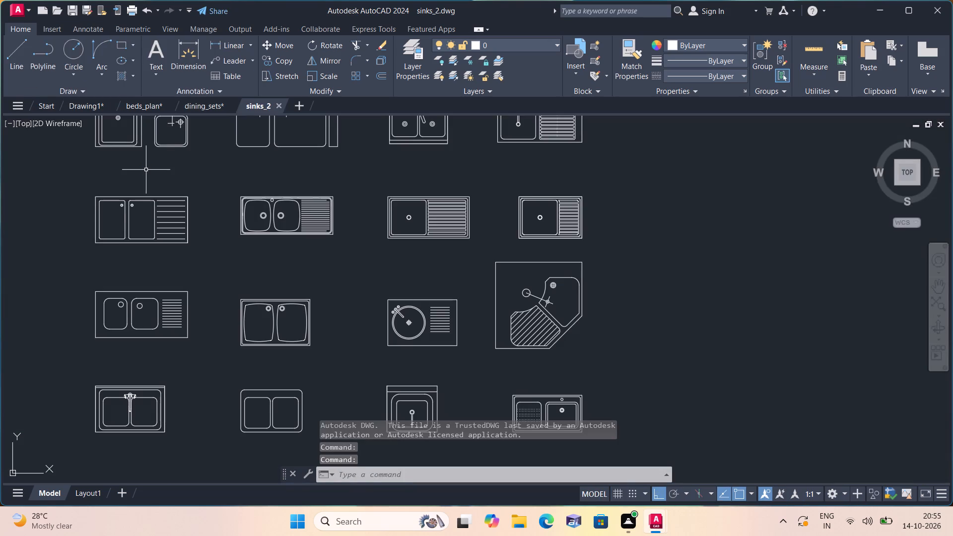
{"action": "middle_click_drag", "start_coordinate": [373, 258], "coordinate": [365, 234]}
{"action": "scroll", "coordinate": [372, 258], "scroll_direction": "down", "scroll_amount": 1}
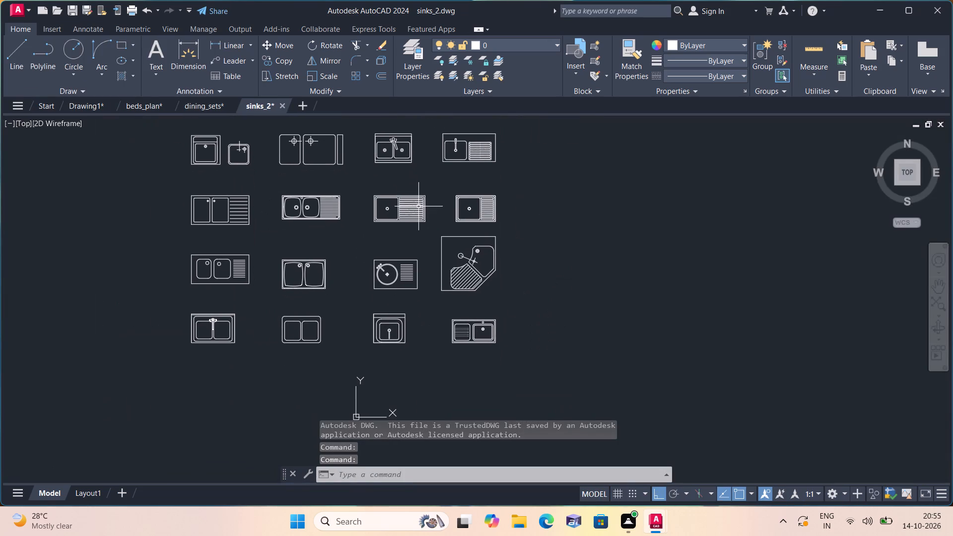
{"action": "left_click", "coordinate": [413, 208]}
{"action": "key", "text": "ctrl+c"}
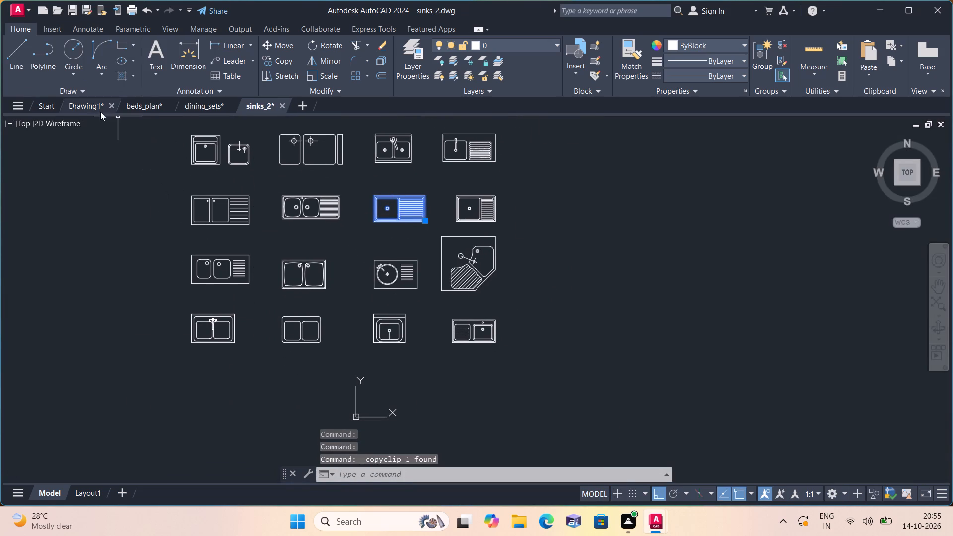
{"action": "left_click", "coordinate": [78, 105]}
{"action": "key", "text": "ctrl+v"}
{"action": "left_click", "coordinate": [222, 293]}
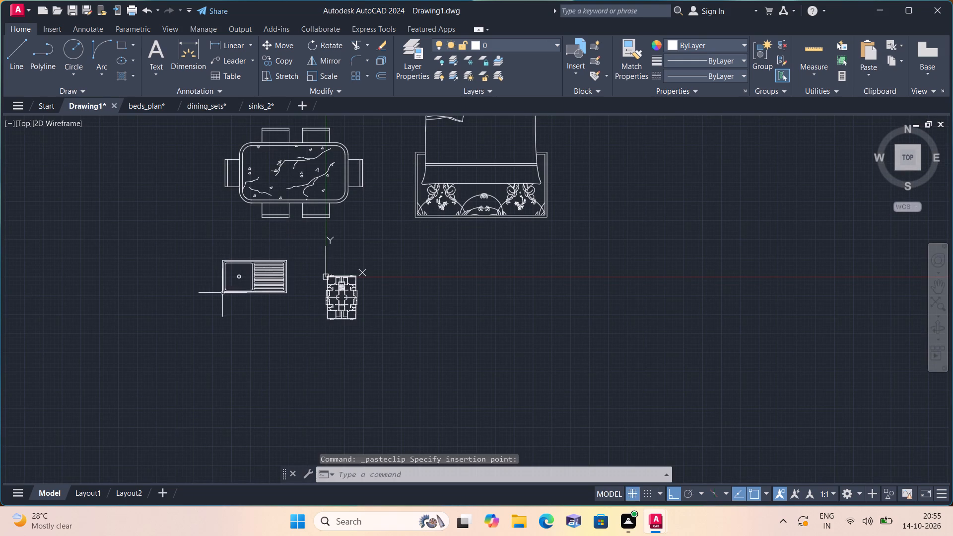
Open cooktop_2.dwg and copy the two-burner cooktop with bevelled corners and controls along its front edge.
{"action": "left_click", "coordinate": [19, 15]}
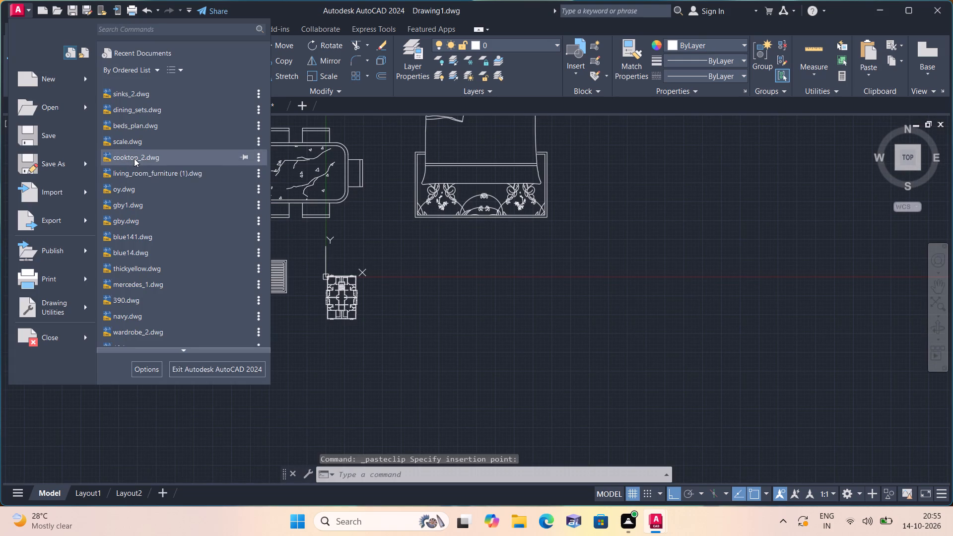
{"action": "left_click", "coordinate": [134, 158]}
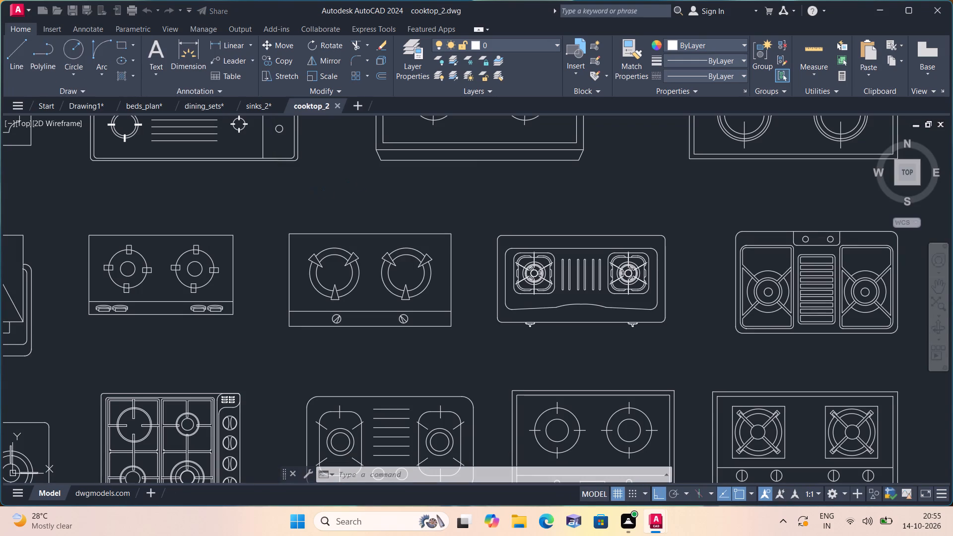
{"action": "scroll", "coordinate": [379, 171], "scroll_direction": "down", "scroll_amount": 1}
{"action": "scroll", "coordinate": [344, 209], "scroll_direction": "down", "scroll_amount": 1}
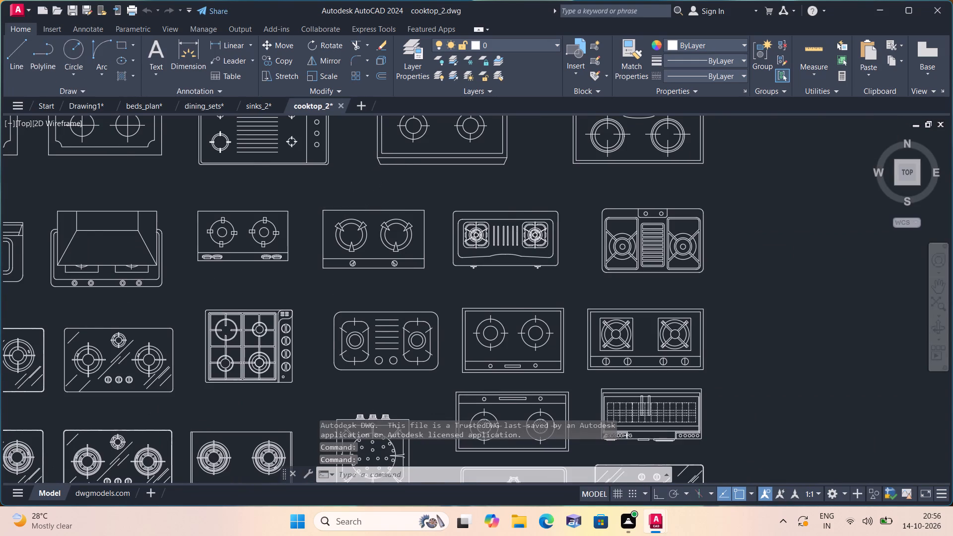
{"action": "middle_click_drag", "start_coordinate": [235, 210], "coordinate": [337, 256]}
{"action": "scroll", "coordinate": [165, 208], "scroll_direction": "down", "scroll_amount": 1}
{"action": "middle_click", "coordinate": [163, 207]}
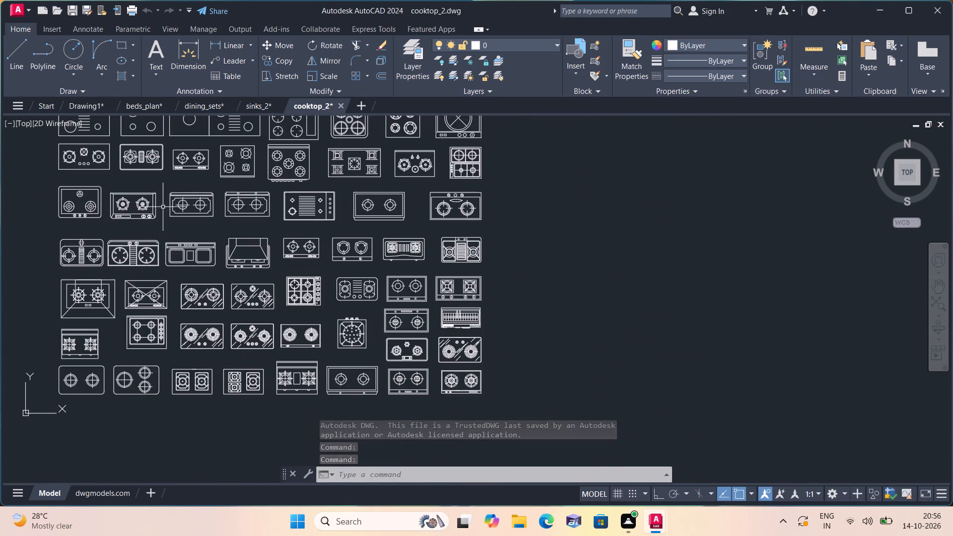
{"action": "scroll", "coordinate": [159, 215], "scroll_direction": "up", "scroll_amount": 2}
{"action": "left_click", "coordinate": [158, 240]}
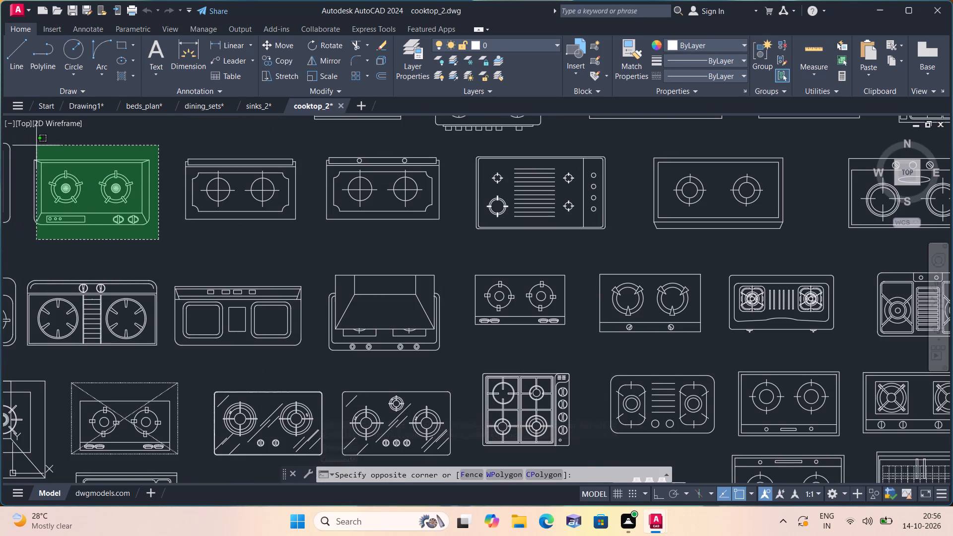
{"action": "left_click", "coordinate": [30, 144]}
{"action": "key", "text": "ctrl+c"}
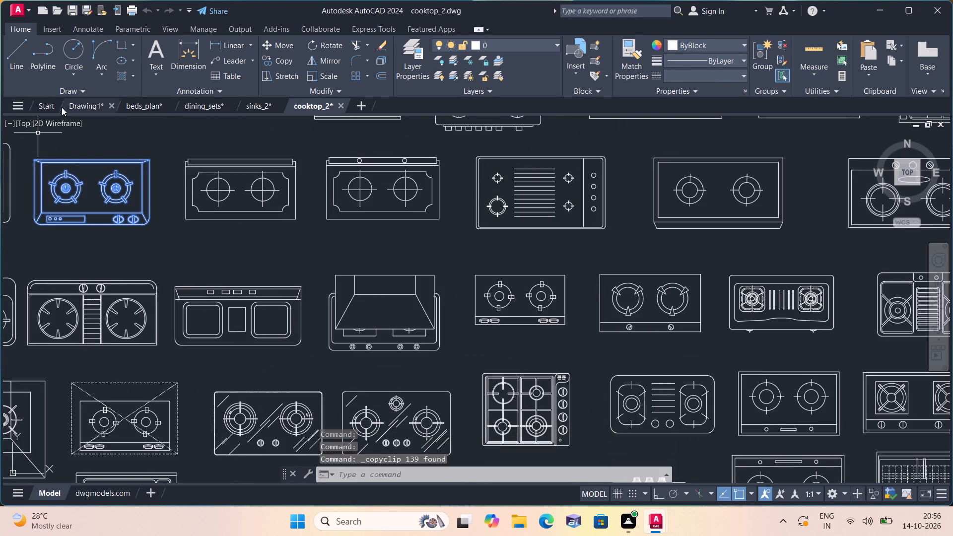
Paste the copied cooktop into Drawing1, northwest of the sink and west of the dining set.
{"action": "left_click", "coordinate": [80, 109]}
{"action": "key", "text": "ctrl+v"}
{"action": "scroll", "coordinate": [162, 195], "scroll_direction": "down", "scroll_amount": 1}
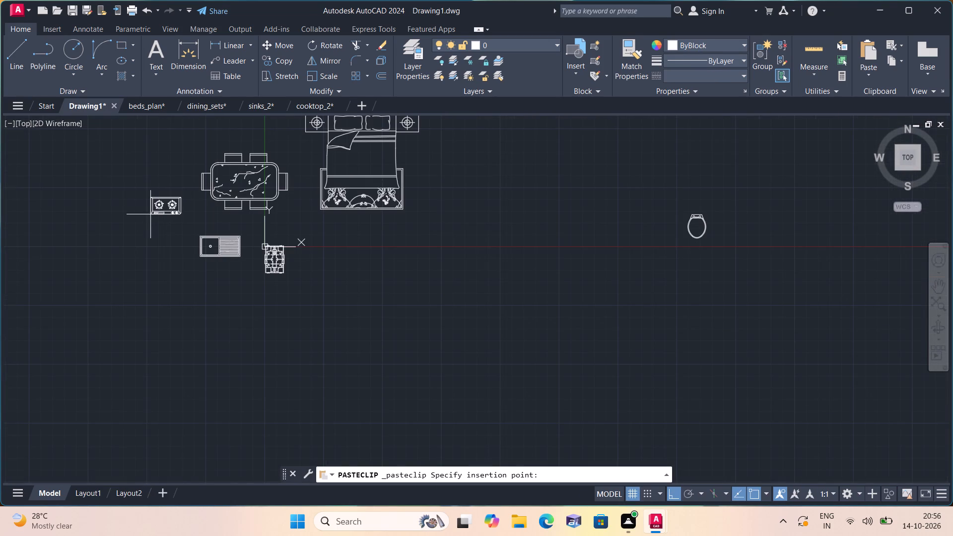
{"action": "left_click", "coordinate": [146, 222]}
{"action": "scroll", "coordinate": [128, 232], "scroll_direction": "down", "scroll_amount": 1}
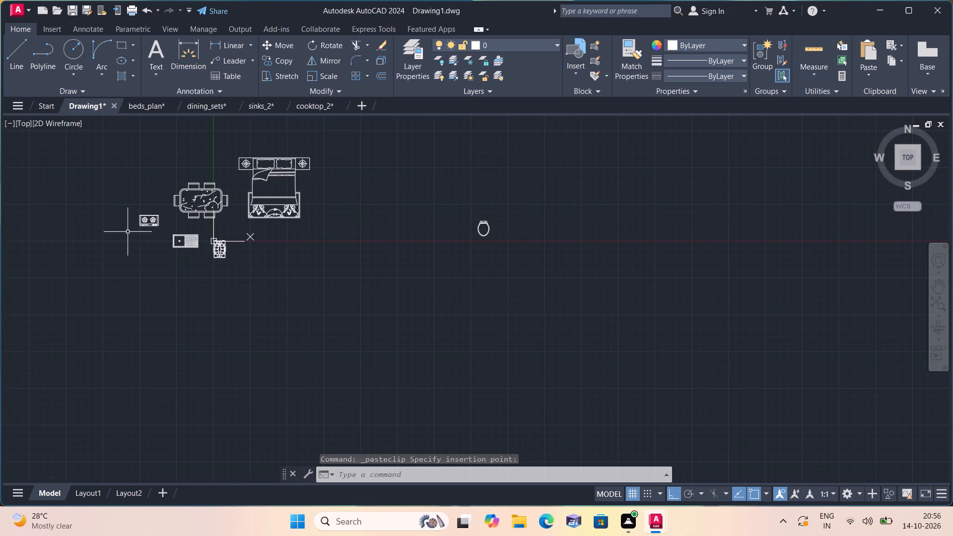
{"action": "scroll", "coordinate": [87, 243], "scroll_direction": "up", "scroll_amount": 1}
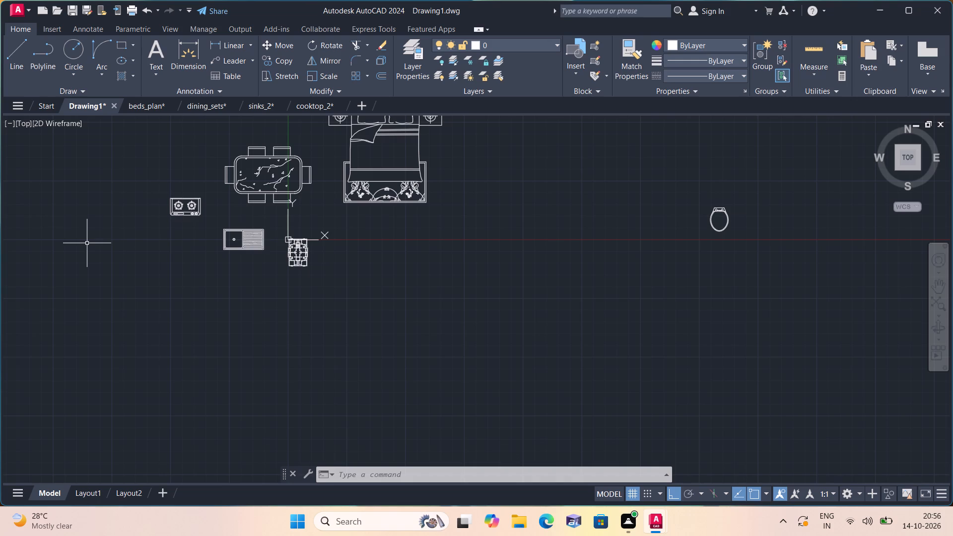
{"action": "middle_click_drag", "start_coordinate": [102, 245], "coordinate": [177, 225]}
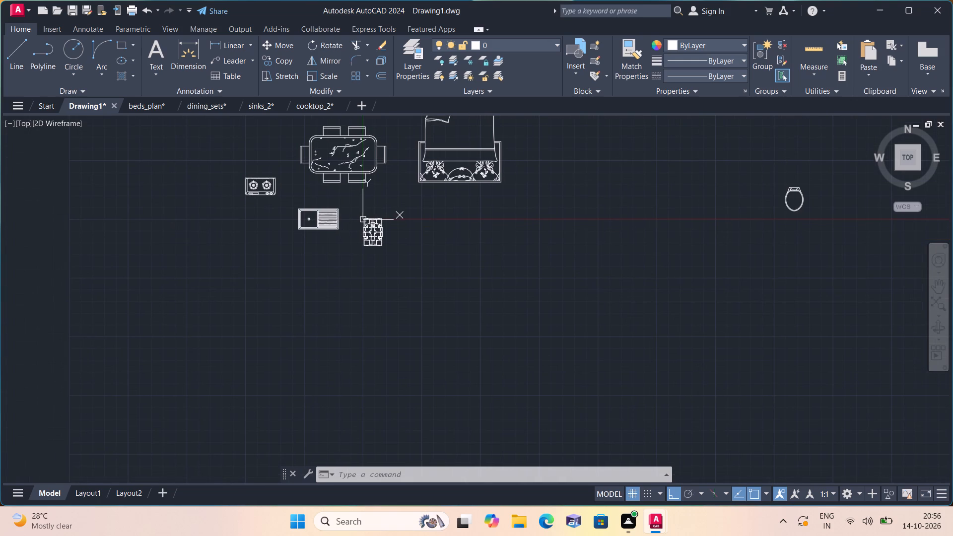
{"action": "scroll", "coordinate": [177, 225], "scroll_direction": "up", "scroll_amount": 1}
Copy the three-seat sofa with its east side table, square coffee table and chaise from living_room_furniture (1).dwg into Drawing1, west of the sink.
{"action": "left_click", "coordinate": [16, 4]}
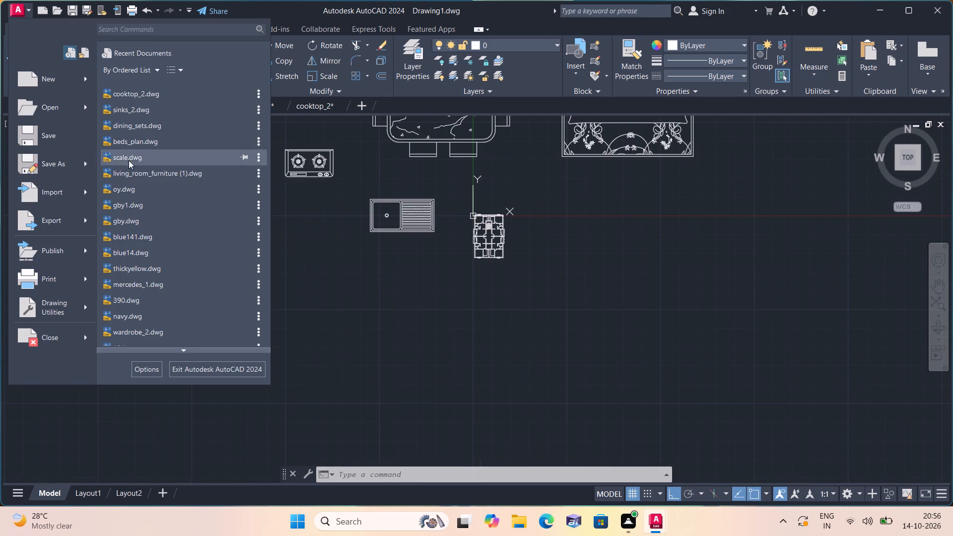
{"action": "left_click", "coordinate": [148, 177]}
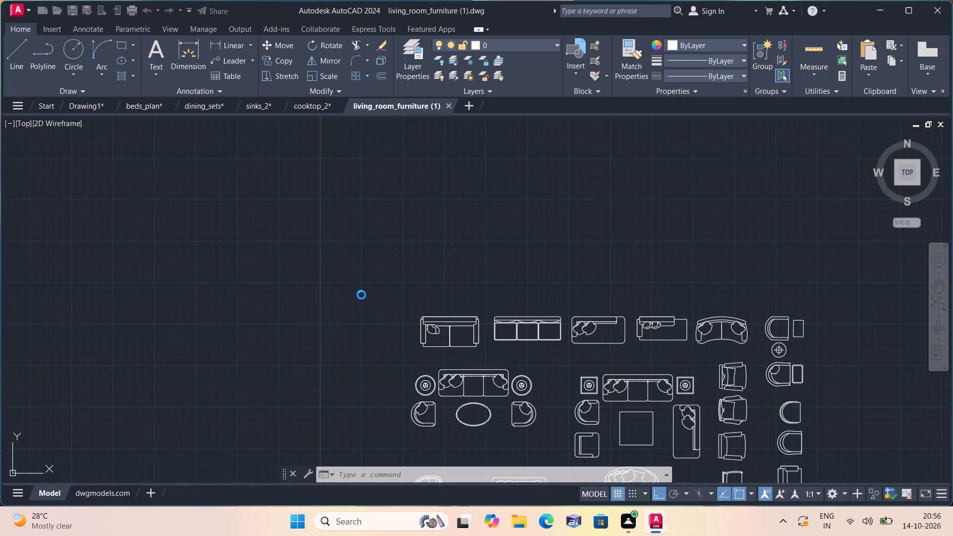
{"action": "middle_click_drag", "start_coordinate": [359, 295], "coordinate": [270, 170]}
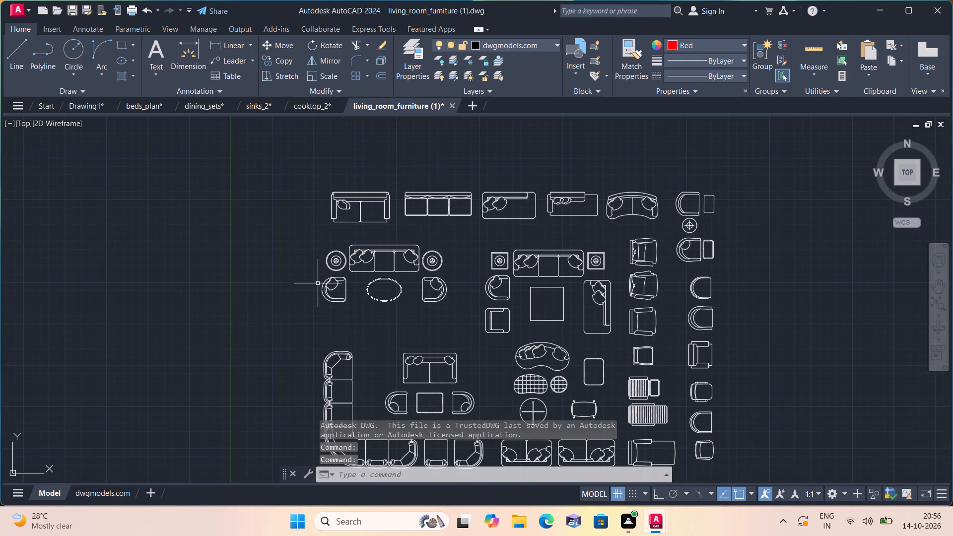
{"action": "scroll", "coordinate": [318, 283], "scroll_direction": "up", "scroll_amount": 1}
{"action": "left_click", "coordinate": [546, 354]}
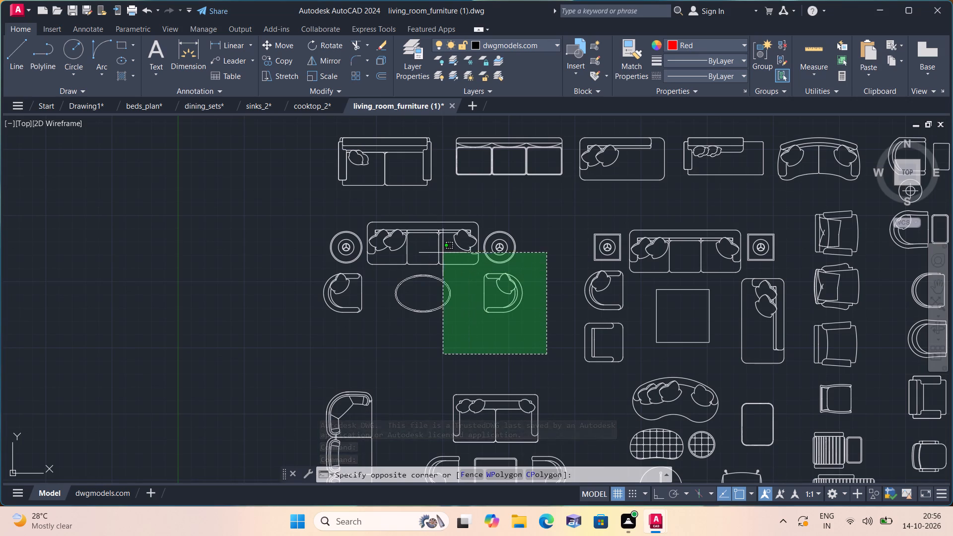
{"action": "left_click", "coordinate": [506, 357]}
{"action": "scroll", "coordinate": [682, 325], "scroll_direction": "up", "scroll_amount": 1}
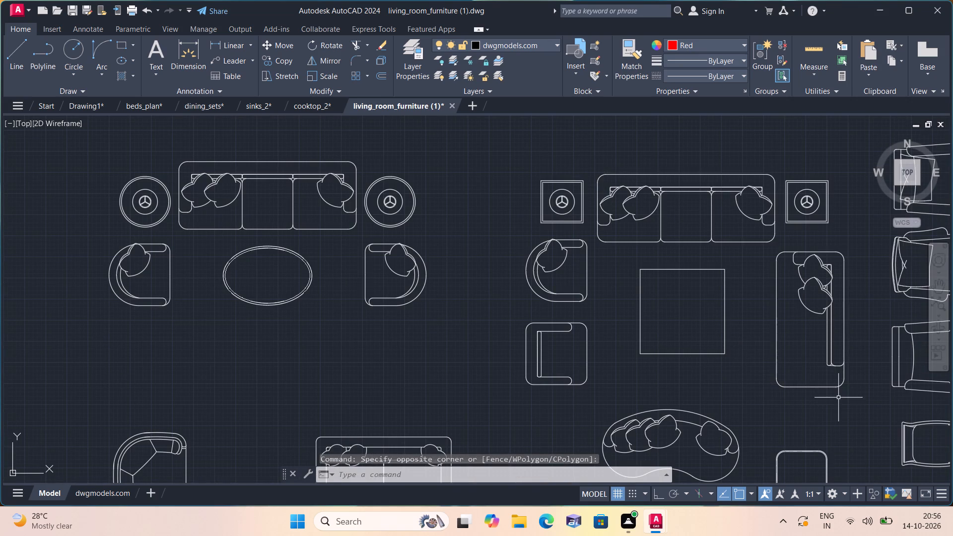
{"action": "left_click", "coordinate": [844, 398]}
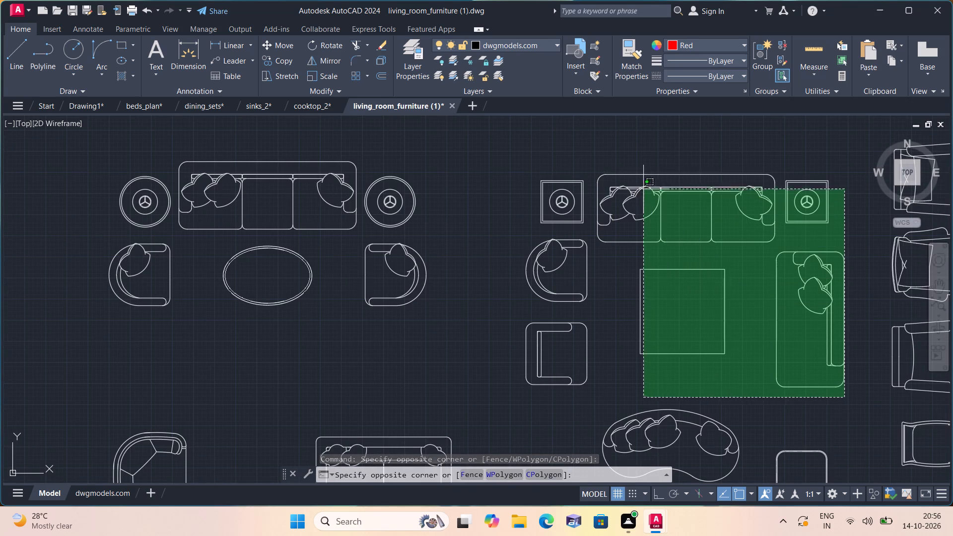
{"action": "left_click", "coordinate": [595, 158]}
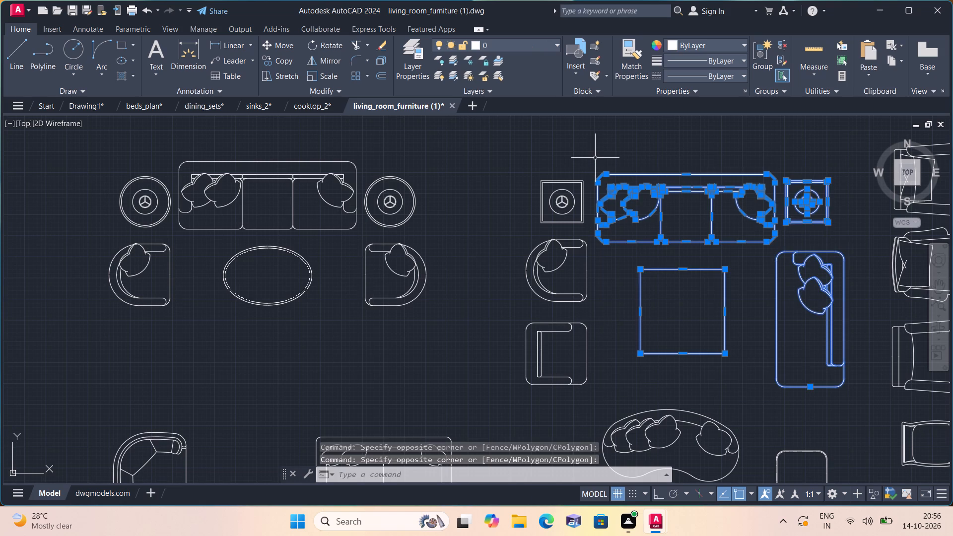
{"action": "key", "text": "ctrl+c"}
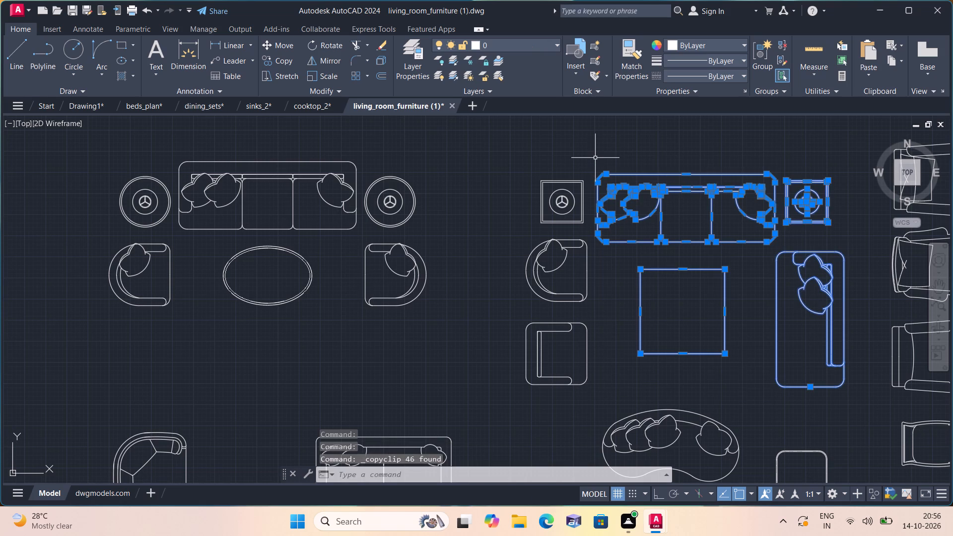
{"action": "left_click", "coordinate": [85, 109]}
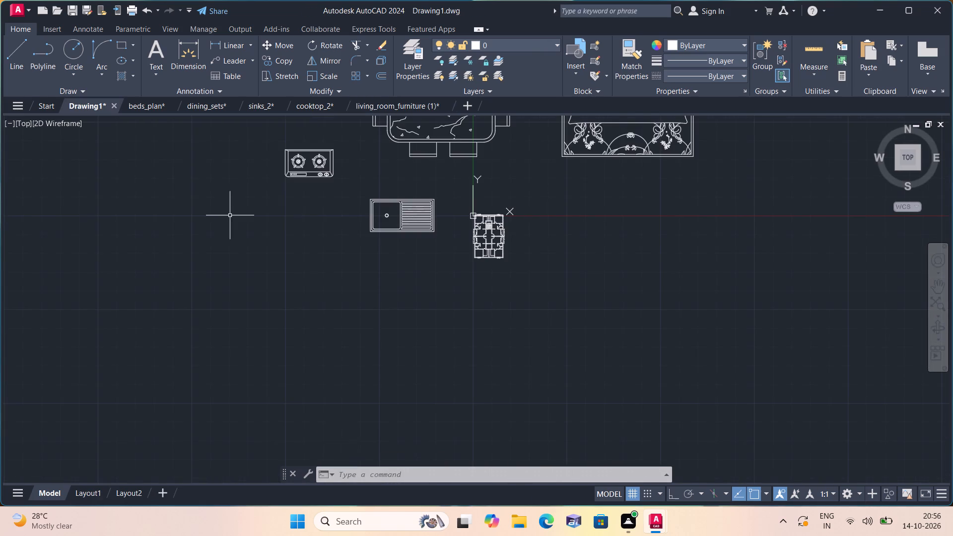
{"action": "key", "text": "ctrl+v"}
{"action": "left_click", "coordinate": [155, 354]}
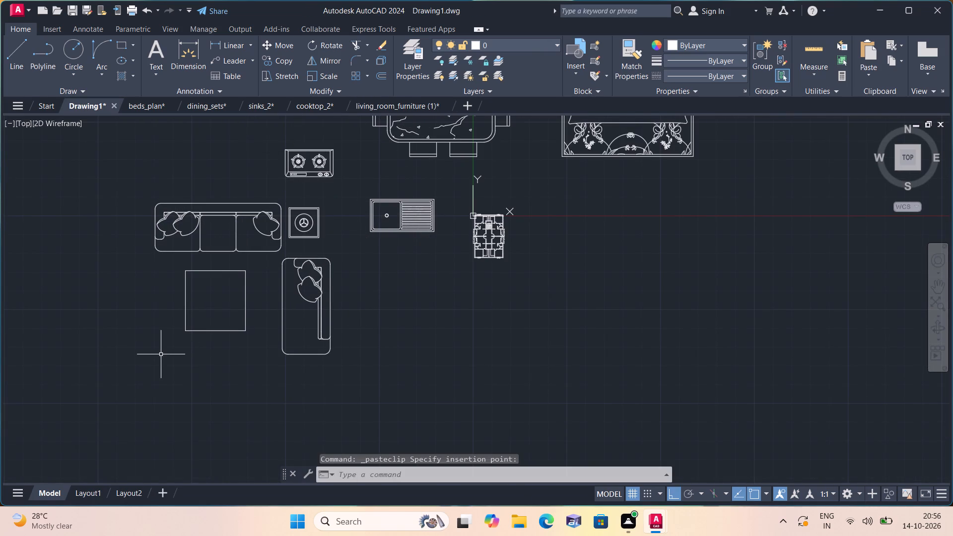
Rotate the double bed with nightstands and rug 90° clockwise about its headboard's midpoint, so the headboard is on the east side.
{"action": "scroll", "coordinate": [162, 357], "scroll_direction": "down", "scroll_amount": 2}
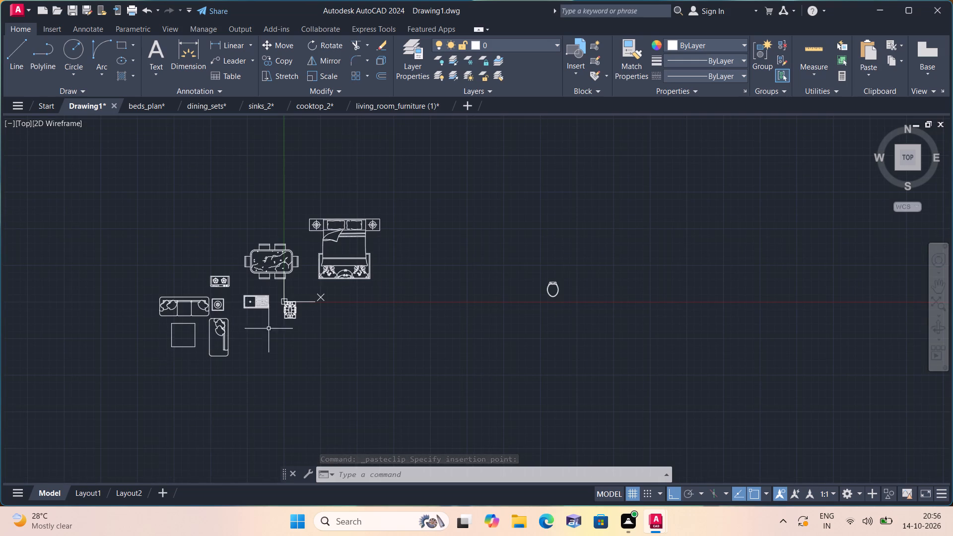
{"action": "scroll", "coordinate": [293, 322], "scroll_direction": "up", "scroll_amount": 1}
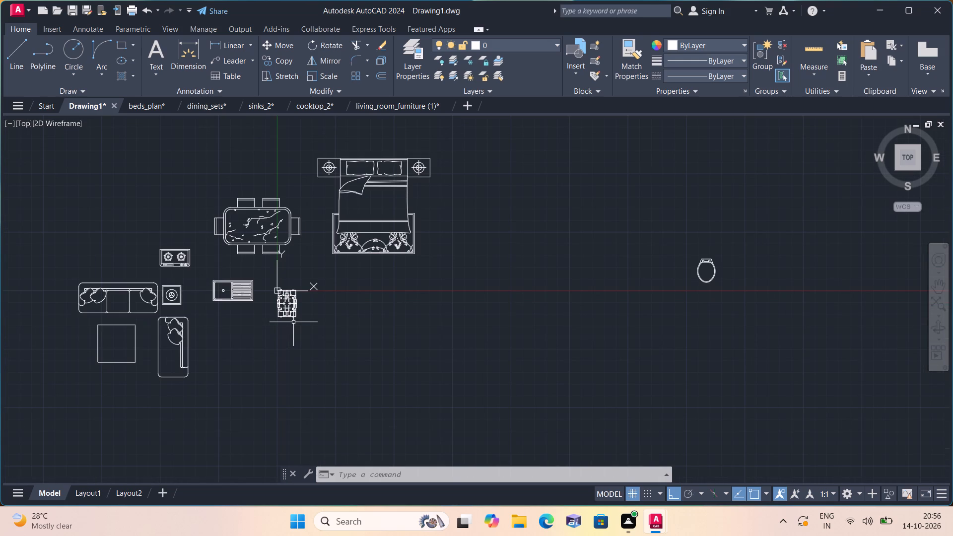
{"action": "scroll", "coordinate": [374, 264], "scroll_direction": "up", "scroll_amount": 1}
{"action": "left_click", "coordinate": [451, 282]}
{"action": "middle_click_drag", "start_coordinate": [391, 187], "coordinate": [434, 313]}
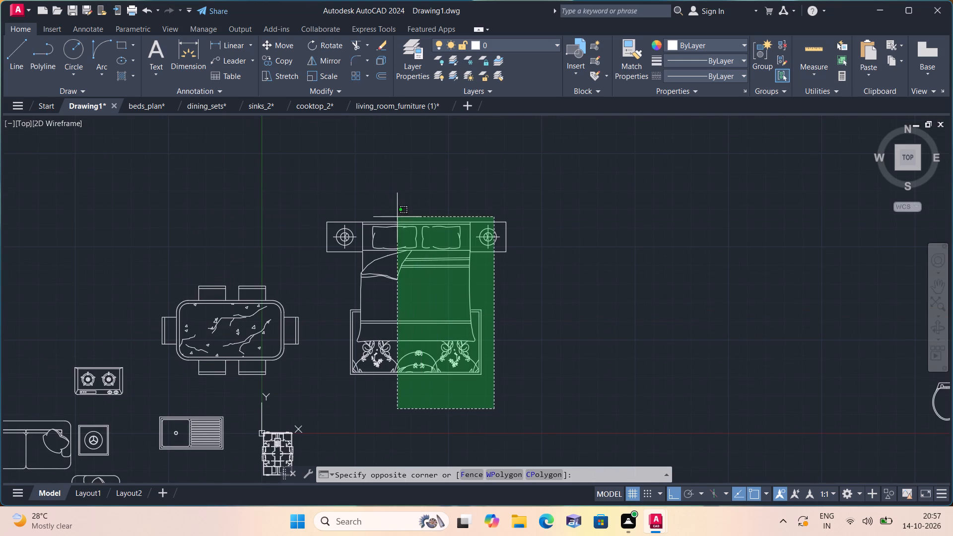
{"action": "left_click", "coordinate": [321, 185]}
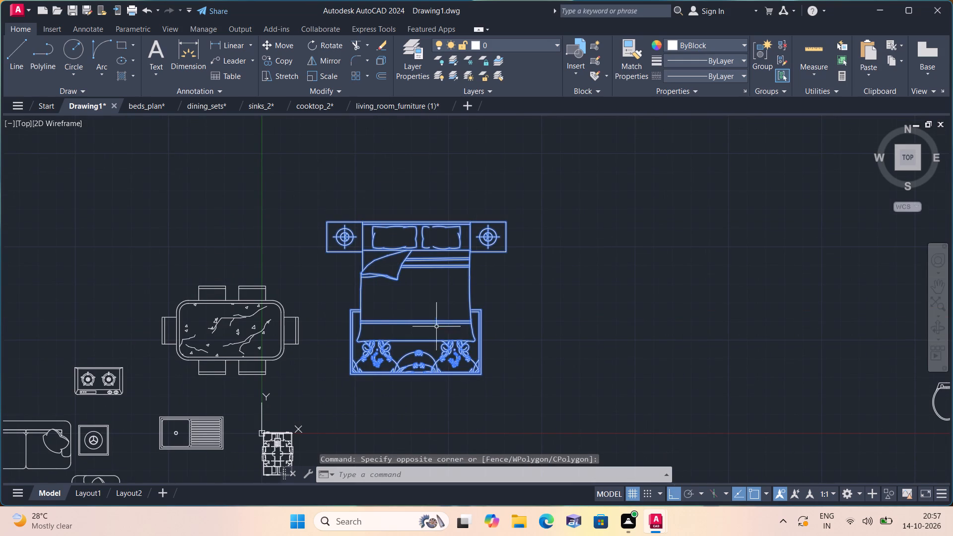
{"action": "left_click", "coordinate": [330, 44]}
{"action": "left_click", "coordinate": [413, 218]}
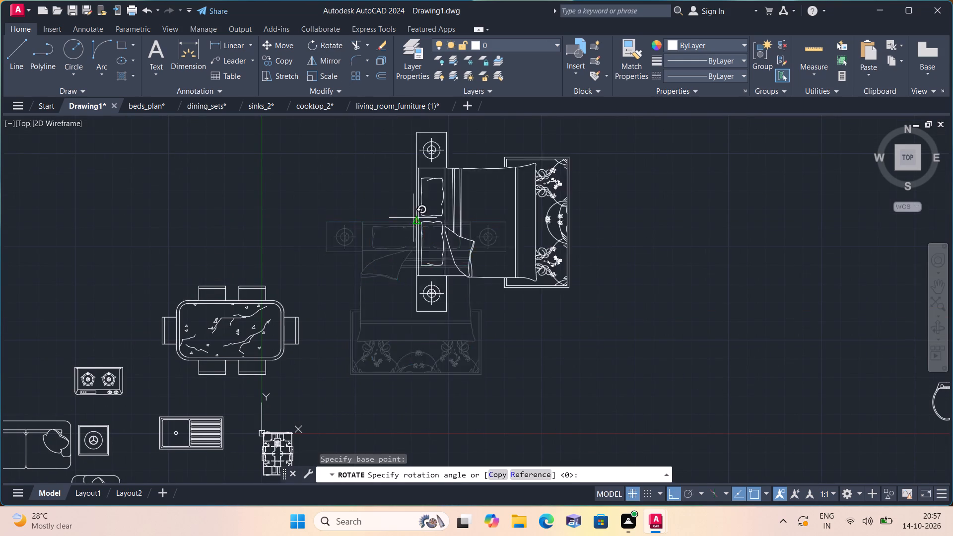
{"action": "scroll", "coordinate": [502, 331], "scroll_direction": "up", "scroll_amount": 1}
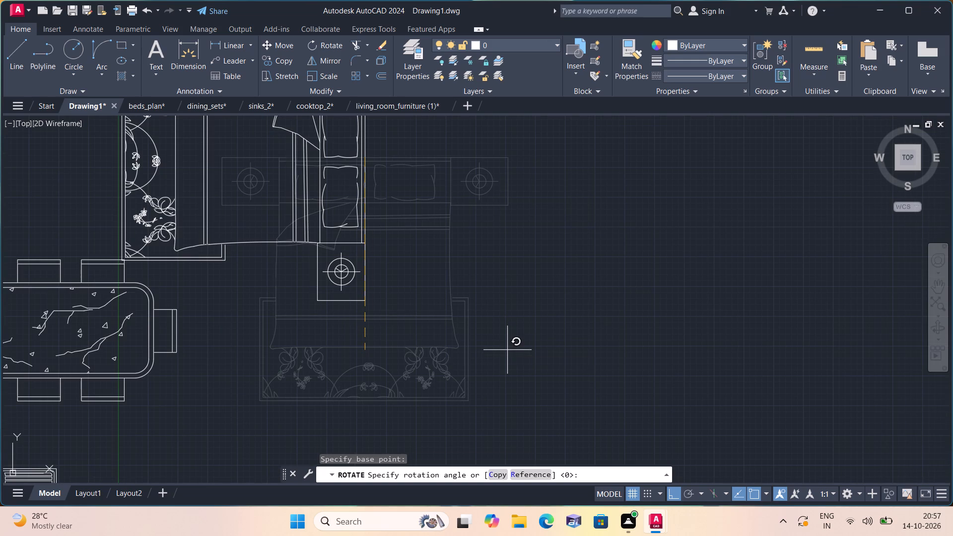
{"action": "left_click", "coordinate": [507, 350]}
Move the whole six-chair dining set a short distance south, clear of the rotated bed's rug.
{"action": "scroll", "coordinate": [398, 291], "scroll_direction": "down", "scroll_amount": 2}
{"action": "middle_click_drag", "start_coordinate": [398, 291], "coordinate": [507, 339]}
{"action": "scroll", "coordinate": [468, 340], "scroll_direction": "up", "scroll_amount": 1}
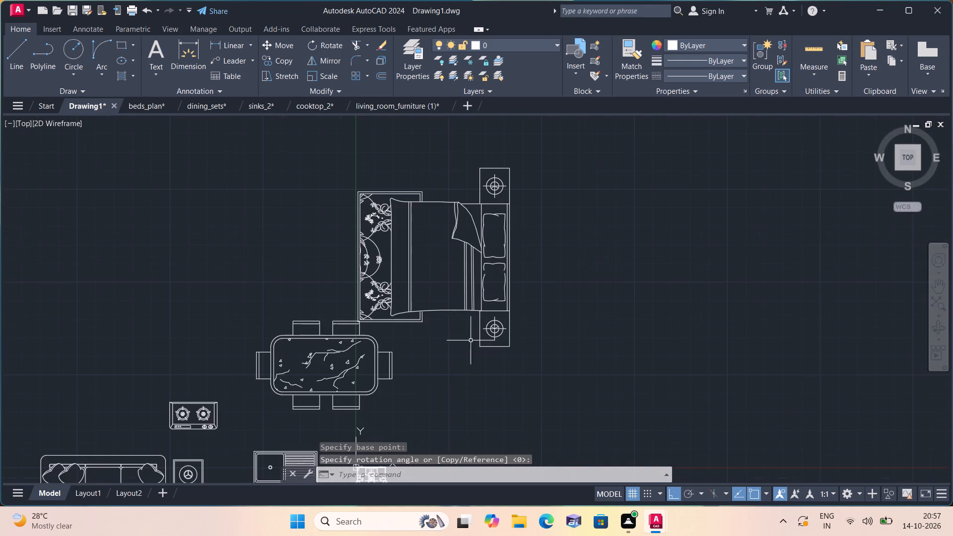
{"action": "scroll", "coordinate": [348, 337], "scroll_direction": "up", "scroll_amount": 2}
{"action": "middle_click_drag", "start_coordinate": [407, 355], "coordinate": [438, 225]}
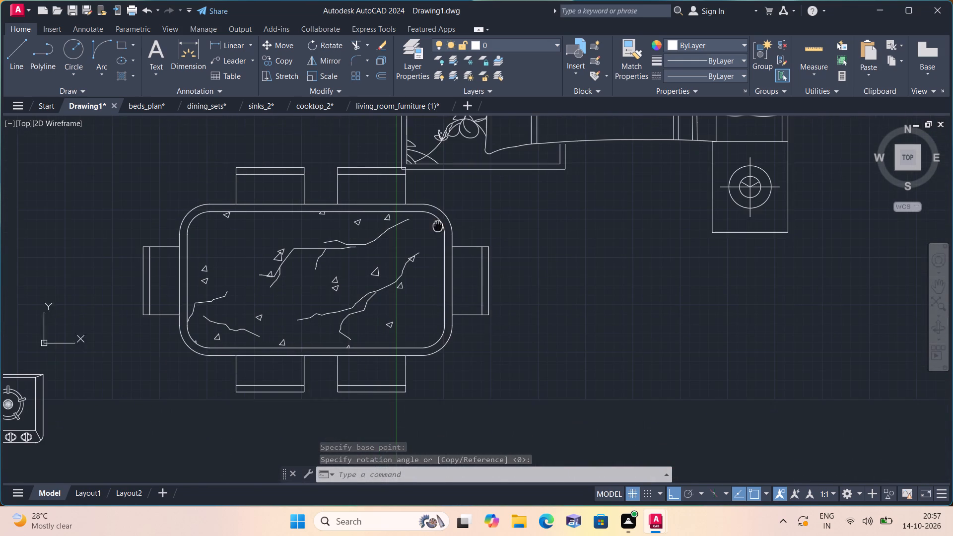
{"action": "left_click", "coordinate": [511, 402]}
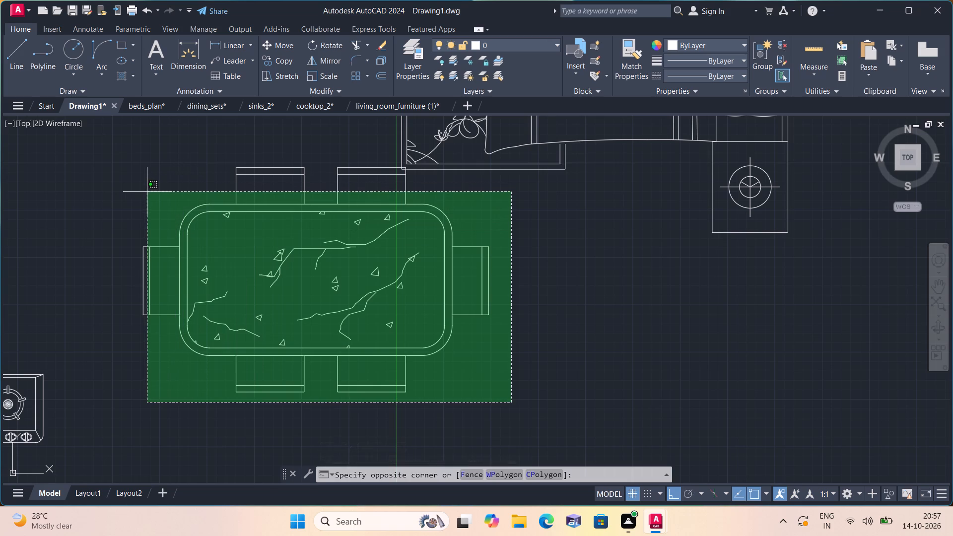
{"action": "left_click", "coordinate": [134, 191]}
{"action": "scroll", "coordinate": [321, 199], "scroll_direction": "up", "scroll_amount": 1}
{"action": "left_click_drag", "start_coordinate": [397, 198], "coordinate": [385, 186]}
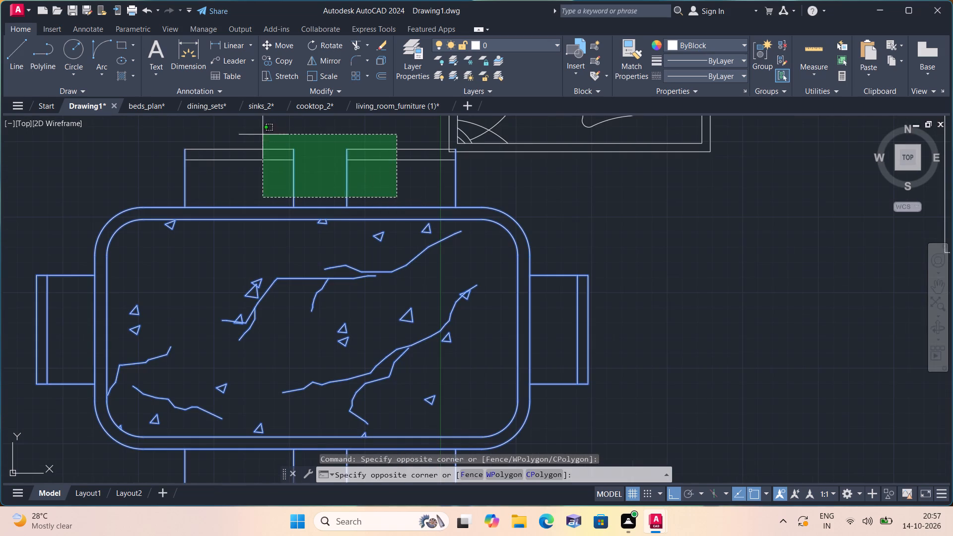
{"action": "left_click", "coordinate": [203, 137]}
{"action": "left_click", "coordinate": [279, 39]}
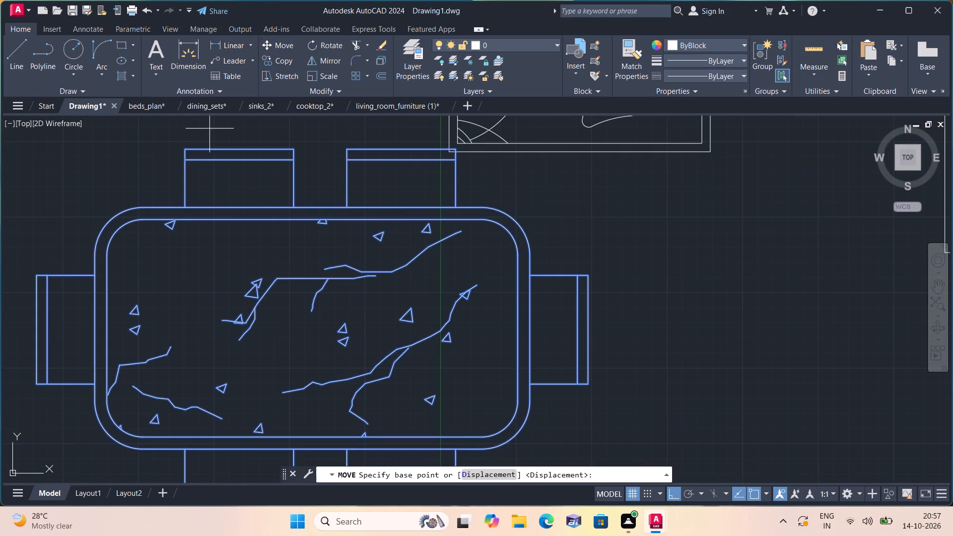
{"action": "scroll", "coordinate": [350, 233], "scroll_direction": "down", "scroll_amount": 2}
{"action": "middle_click_drag", "start_coordinate": [348, 233], "coordinate": [325, 147]}
{"action": "left_click", "coordinate": [313, 184]}
{"action": "left_click", "coordinate": [318, 229]}
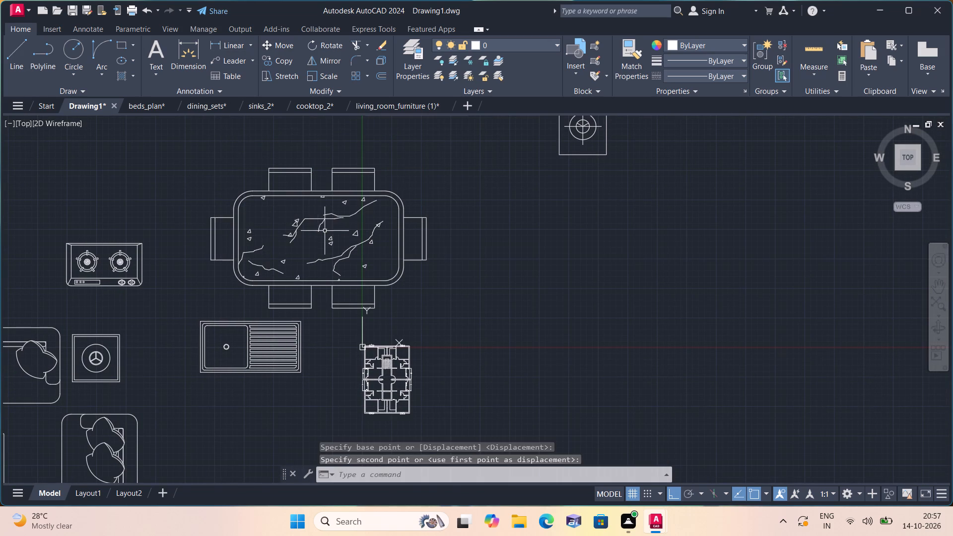
Mirror the complete bed, nightstands and rug about a vertical line west of the bed, keeping the original.
{"action": "middle_click_drag", "start_coordinate": [349, 192], "coordinate": [397, 314]}
{"action": "left_click", "coordinate": [720, 303]}
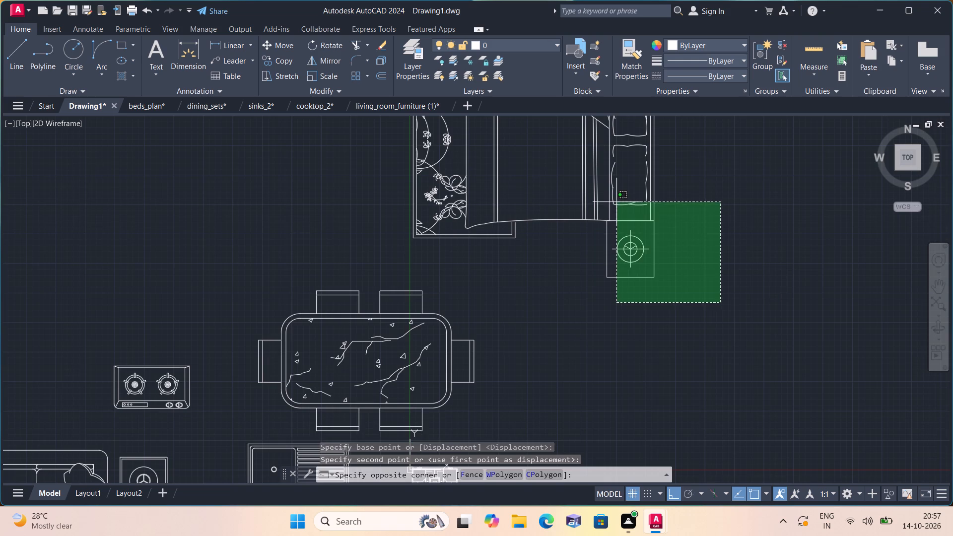
{"action": "middle_click_drag", "start_coordinate": [616, 202], "coordinate": [625, 305]}
{"action": "middle_click_drag", "start_coordinate": [613, 172], "coordinate": [617, 265]}
{"action": "scroll", "coordinate": [613, 172], "scroll_direction": "down", "scroll_amount": 1}
{"action": "left_click", "coordinate": [615, 201]}
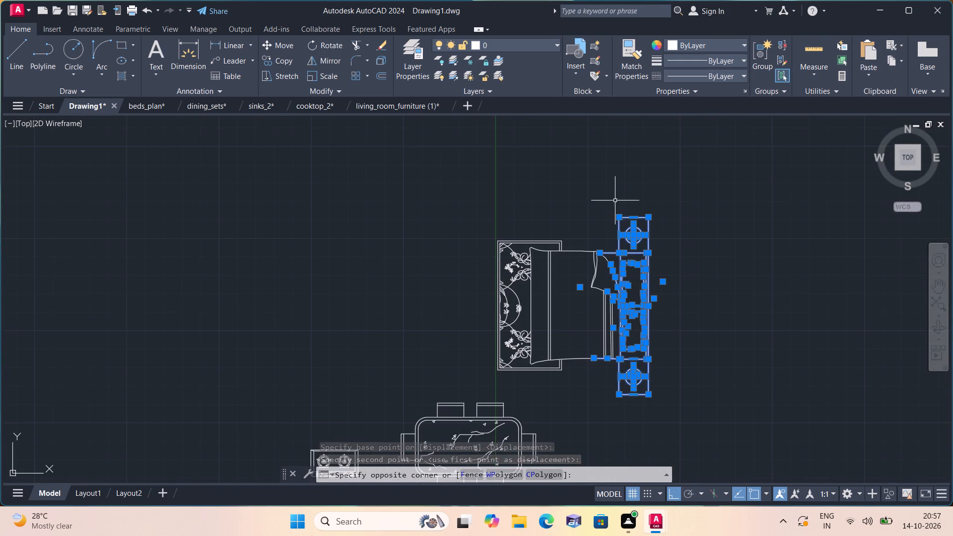
{"action": "scroll", "coordinate": [600, 424], "scroll_direction": "up", "scroll_amount": 2}
{"action": "left_click", "coordinate": [604, 365]}
{"action": "left_click", "coordinate": [239, 191]}
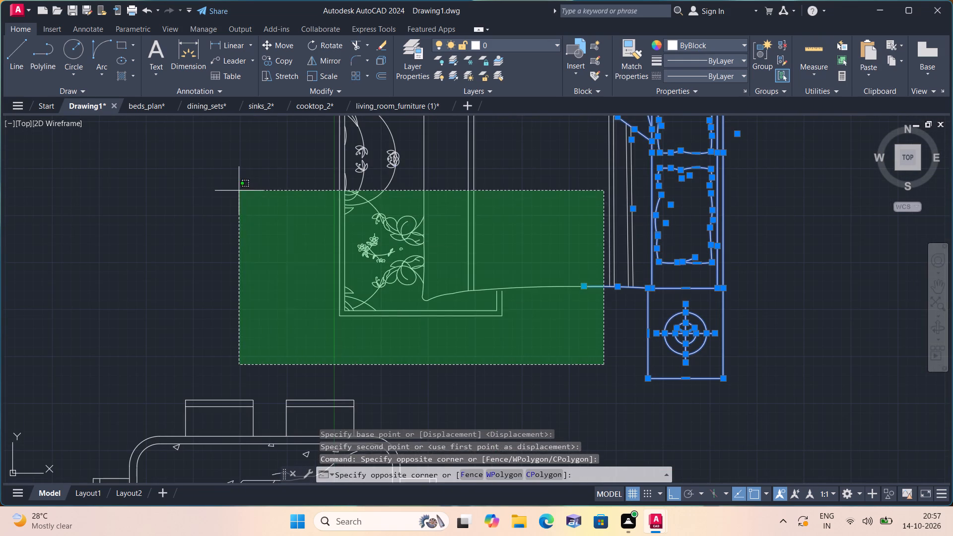
{"action": "middle_click_drag", "start_coordinate": [199, 157], "coordinate": [261, 261]}
{"action": "scroll", "coordinate": [199, 157], "scroll_direction": "down", "scroll_amount": 1}
{"action": "left_click", "coordinate": [646, 382]}
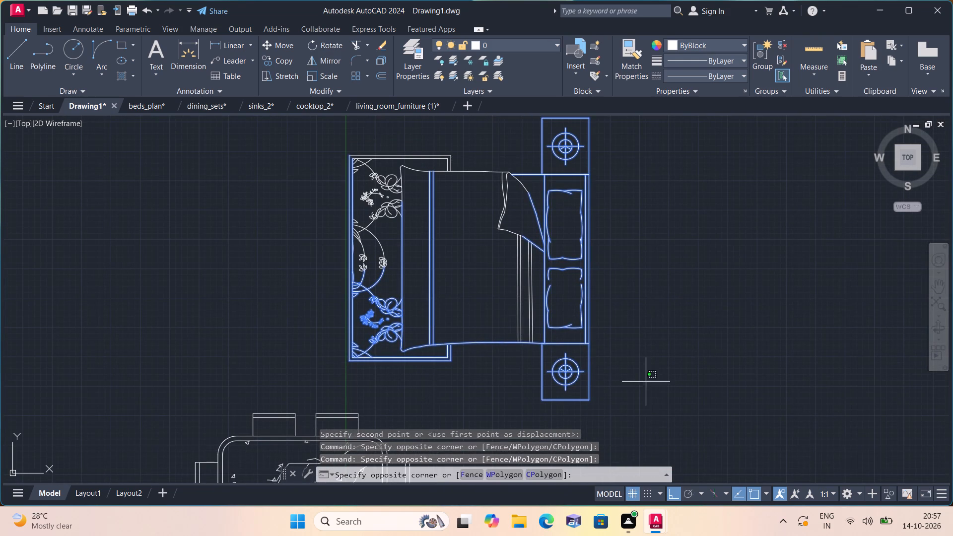
{"action": "left_click", "coordinate": [305, 144]}
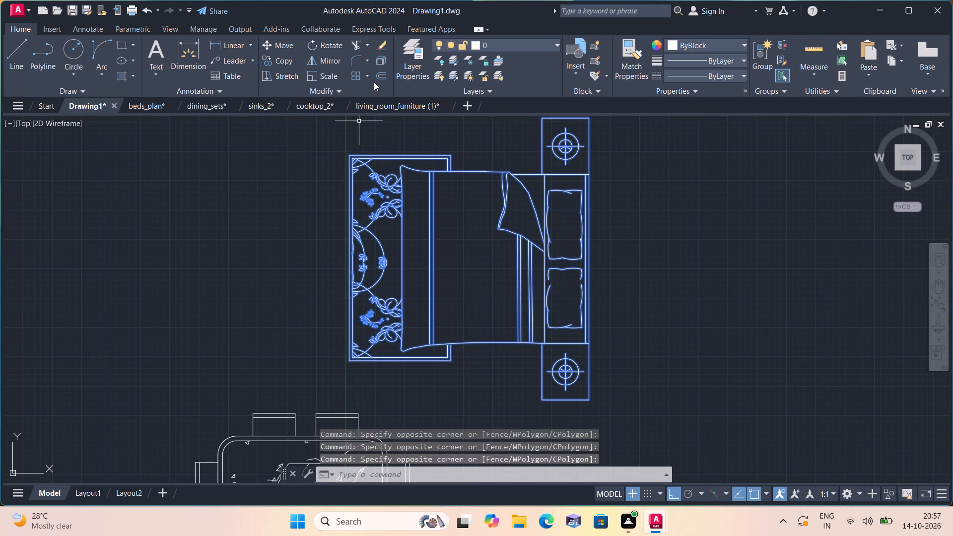
{"action": "left_click", "coordinate": [325, 56]}
{"action": "left_click", "coordinate": [232, 349]}
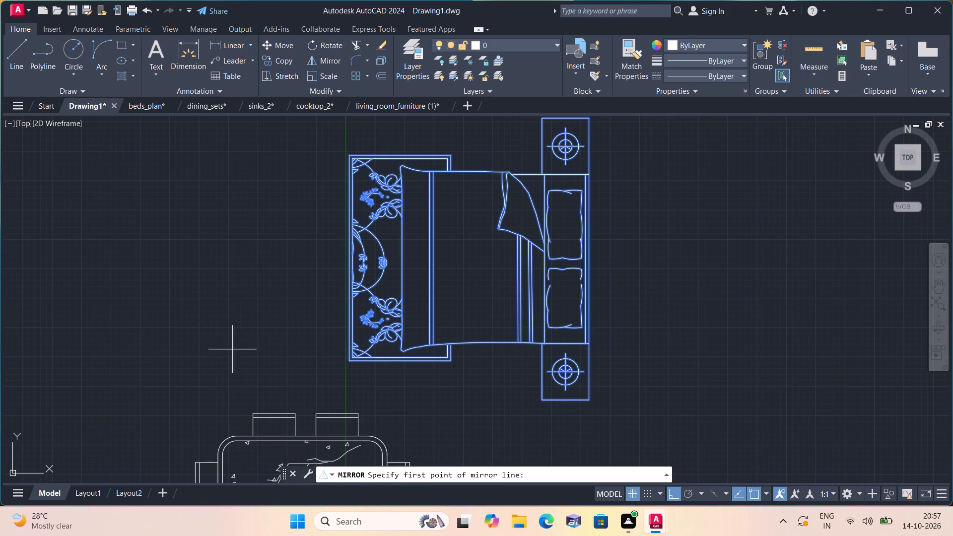
{"action": "left_click", "coordinate": [249, 161]}
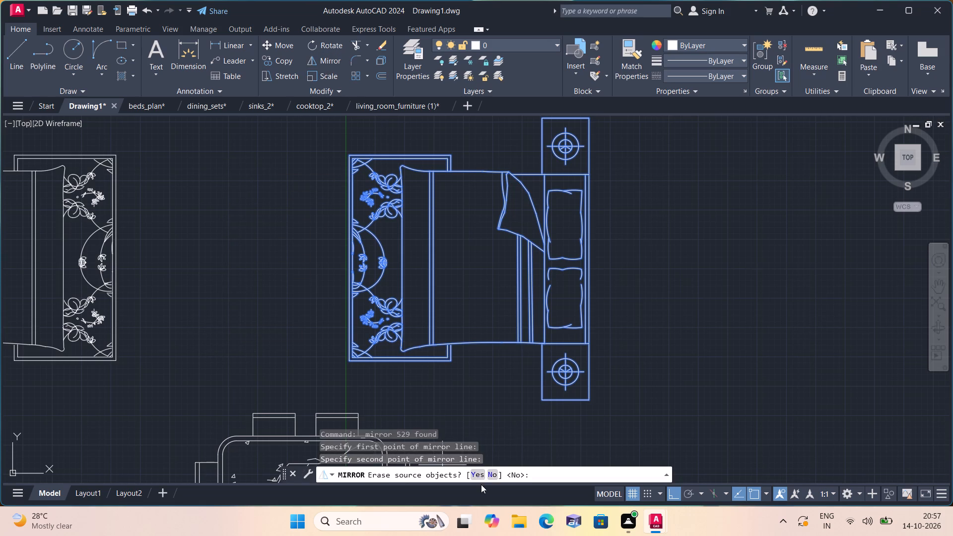
{"action": "left_click", "coordinate": [490, 474]}
Rotate the sink with drainboard 90° clockwise about a point near its east end, so the basin faces north.
{"action": "scroll", "coordinate": [463, 446], "scroll_direction": "down", "scroll_amount": 4}
{"action": "scroll", "coordinate": [398, 351], "scroll_direction": "down", "scroll_amount": 1}
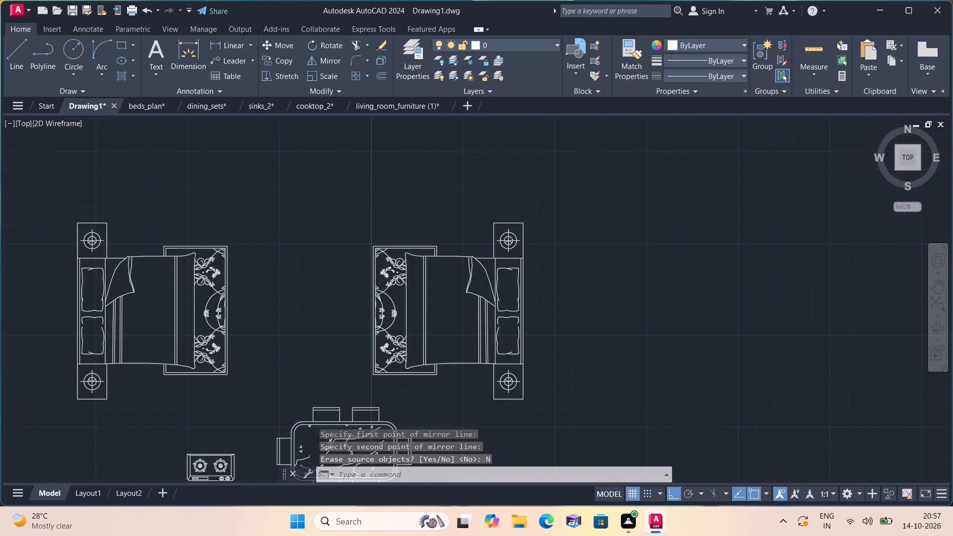
{"action": "middle_click_drag", "start_coordinate": [396, 355], "coordinate": [431, 238]}
{"action": "middle_click_drag", "start_coordinate": [466, 310], "coordinate": [449, 224]}
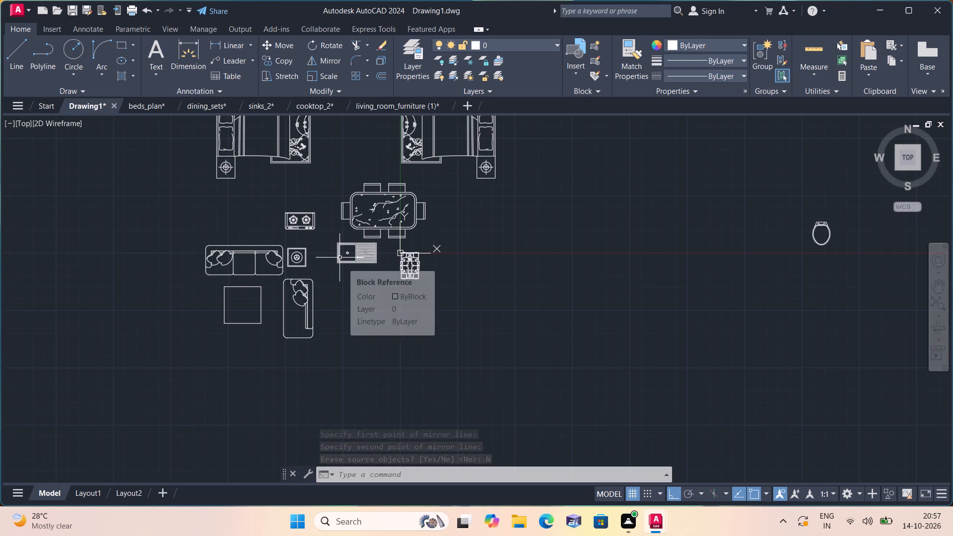
{"action": "left_click", "coordinate": [366, 257]}
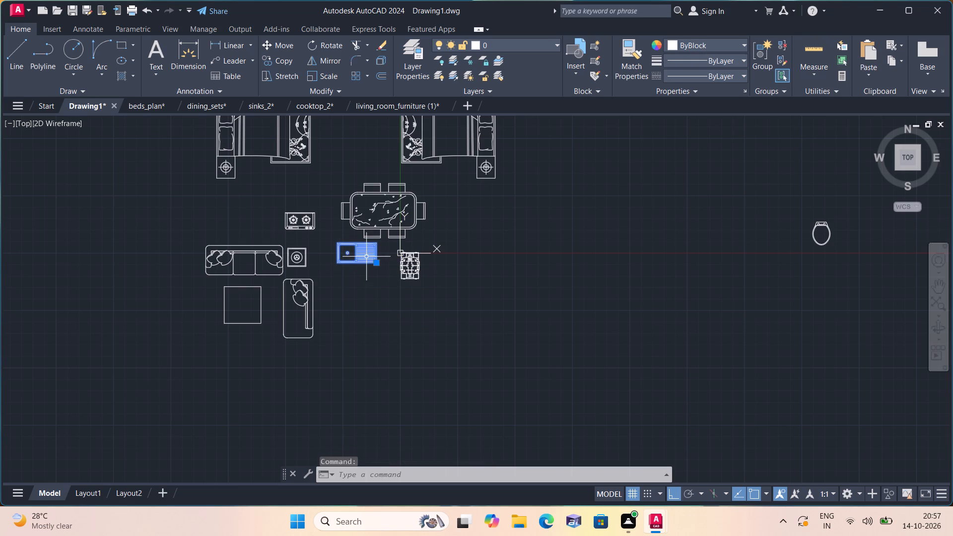
{"action": "left_click", "coordinate": [332, 44]}
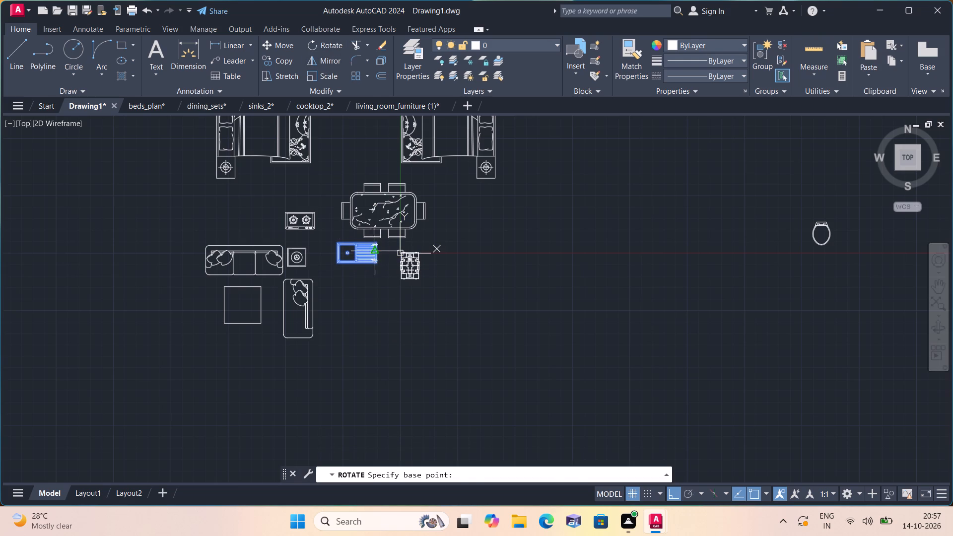
{"action": "left_click", "coordinate": [370, 251]}
{"action": "left_click", "coordinate": [347, 314]}
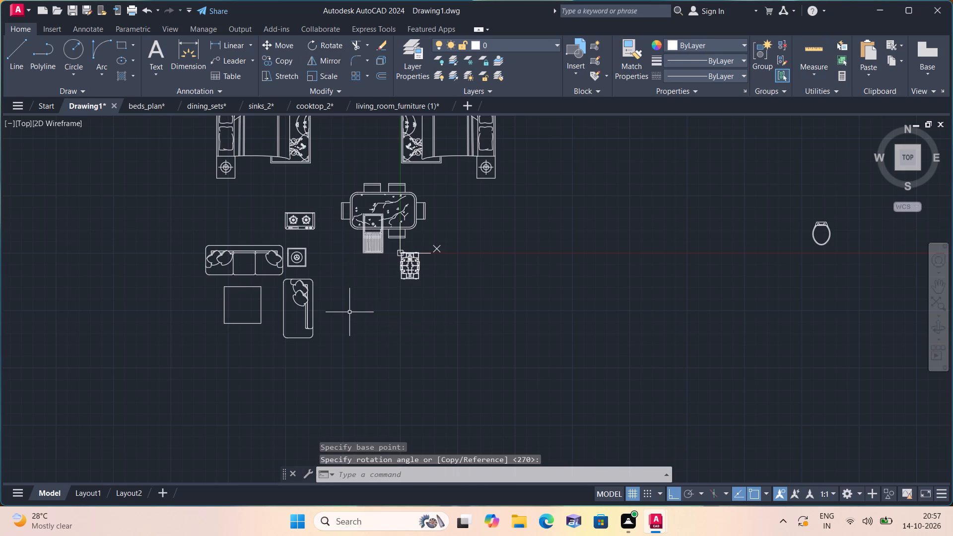
Move the rotated sink straight south, clear of the dining set and east of the chaise.
{"action": "left_click", "coordinate": [372, 250]}
{"action": "left_click", "coordinate": [363, 252]}
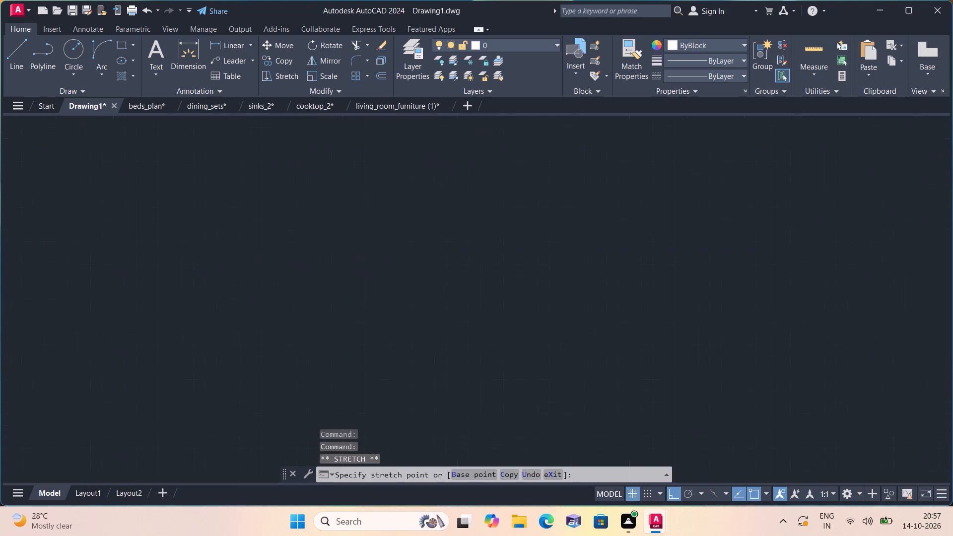
{"action": "left_click", "coordinate": [367, 336]}
{"action": "key", "text": "Escape"}
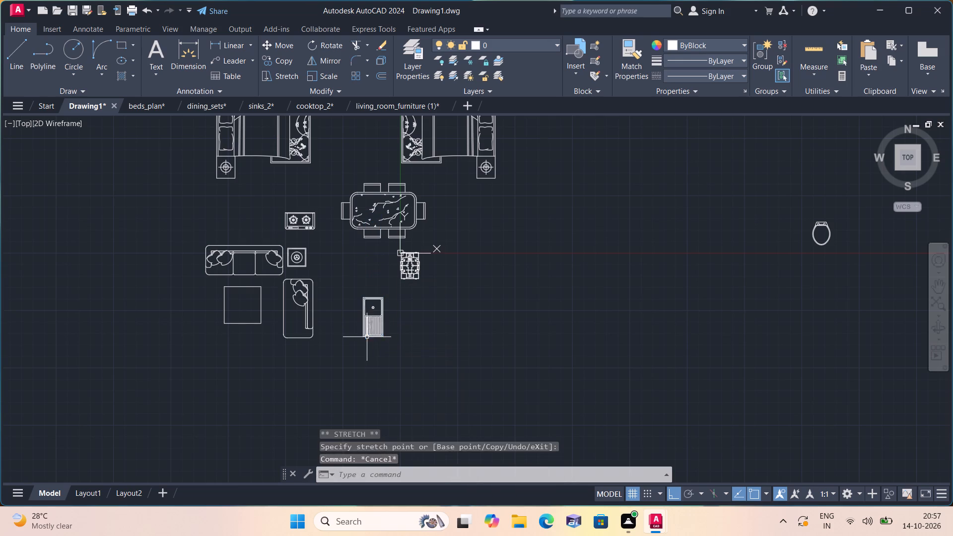
Rotate the two-burner cooktop 180° about a point just north of it, so its control knobs are on the north side.
{"action": "scroll", "coordinate": [290, 197], "scroll_direction": "up", "scroll_amount": 2}
{"action": "left_click", "coordinate": [387, 306]}
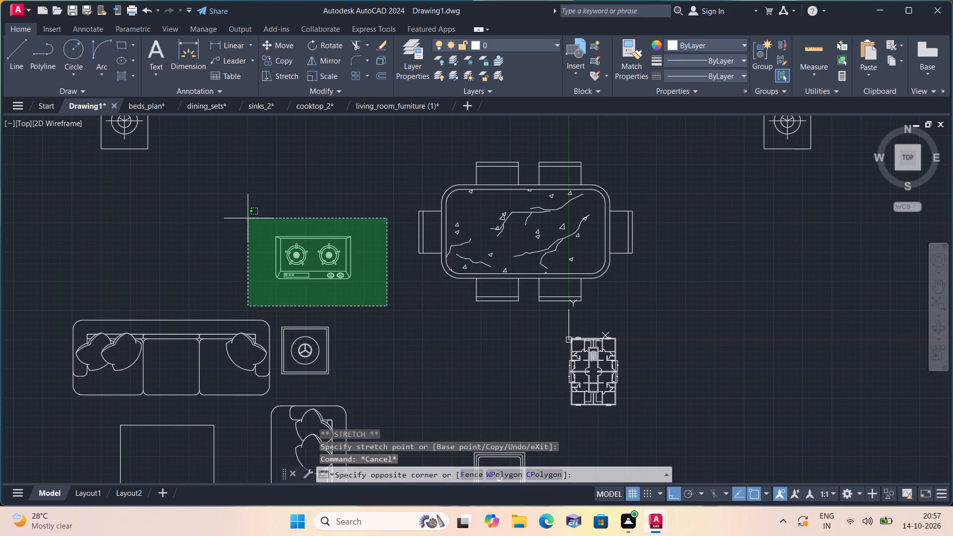
{"action": "left_click", "coordinate": [248, 218]}
{"action": "left_click_drag", "start_coordinate": [328, 43], "coordinate": [333, 43]}
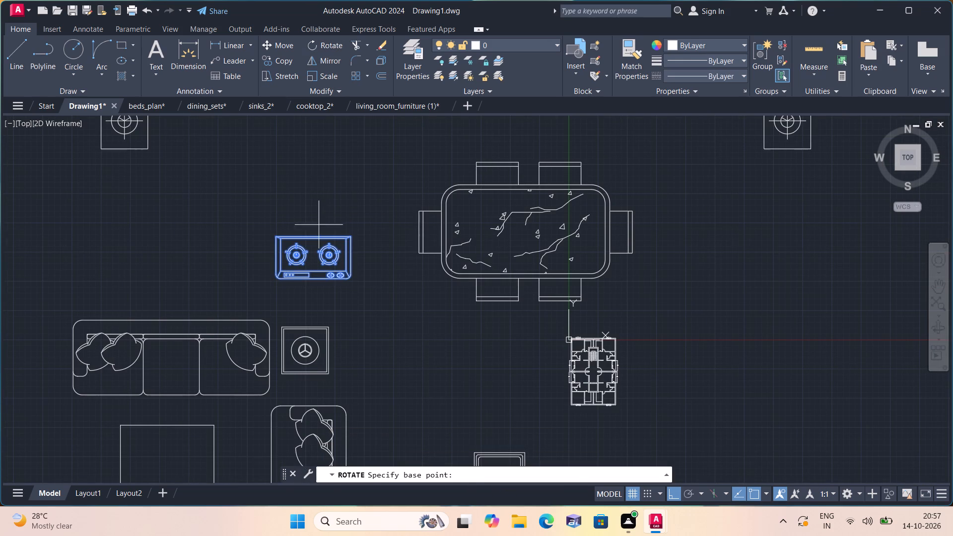
{"action": "left_click", "coordinate": [326, 221]}
{"action": "left_click", "coordinate": [179, 194]}
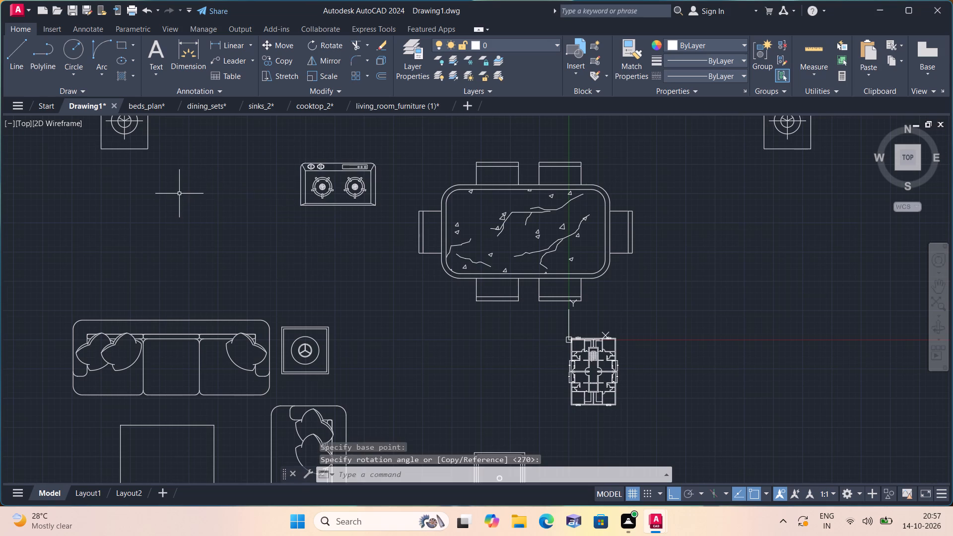
Move the whole six-chair dining set east, into the empty space between the floor plan and the toilet.
{"action": "scroll", "coordinate": [179, 194], "scroll_direction": "down", "scroll_amount": 1}
{"action": "scroll", "coordinate": [489, 267], "scroll_direction": "up", "scroll_amount": 1}
{"action": "left_click", "coordinate": [490, 279]}
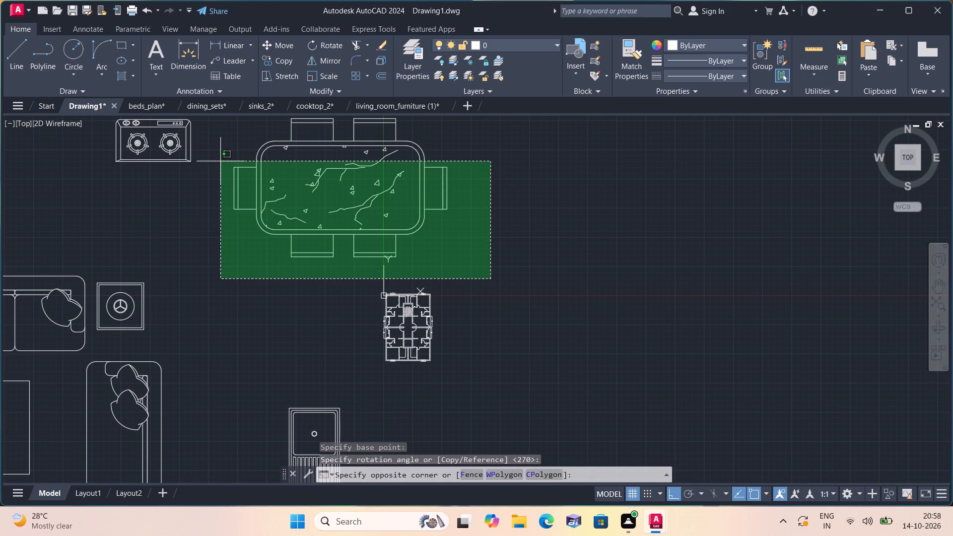
{"action": "middle_click_drag", "start_coordinate": [220, 161], "coordinate": [229, 187]}
{"action": "left_click", "coordinate": [239, 138]}
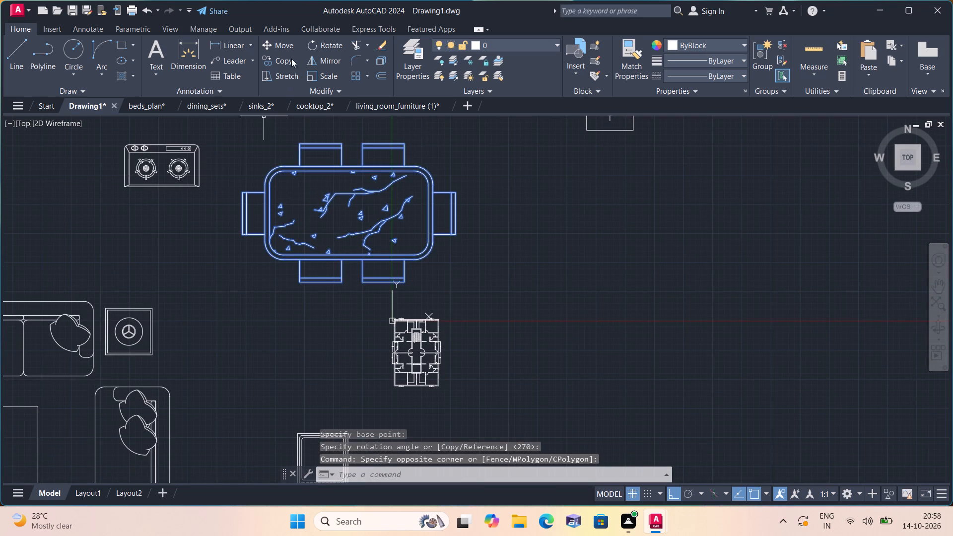
{"action": "left_click", "coordinate": [277, 45]}
{"action": "left_click", "coordinate": [319, 192]}
{"action": "scroll", "coordinate": [432, 198], "scroll_direction": "down", "scroll_amount": 3}
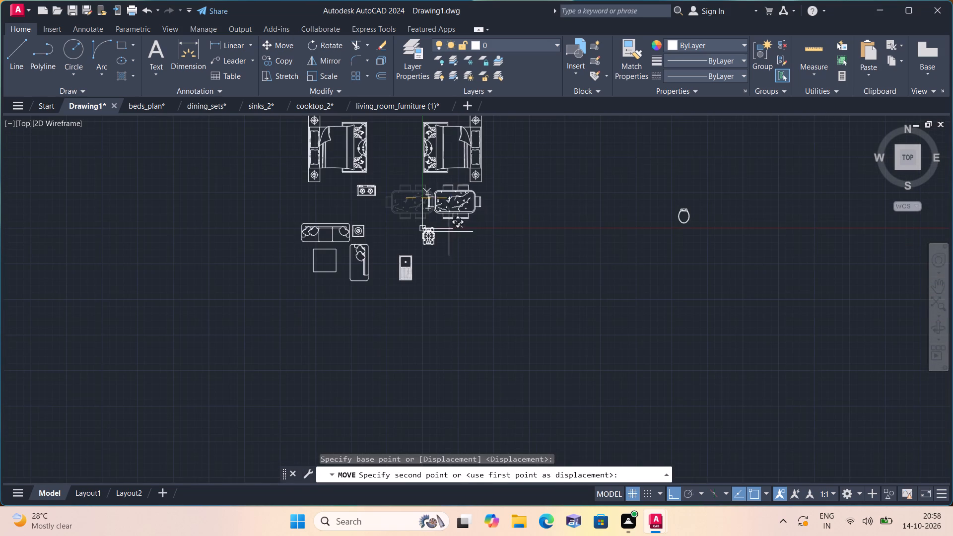
{"action": "left_click", "coordinate": [565, 280]}
Rotate the dining table and its six chairs 90° clockwise, so the table's long side runs north–south.
{"action": "scroll", "coordinate": [599, 247], "scroll_direction": "up", "scroll_amount": 2}
{"action": "middle_click_drag", "start_coordinate": [609, 246], "coordinate": [601, 246]}
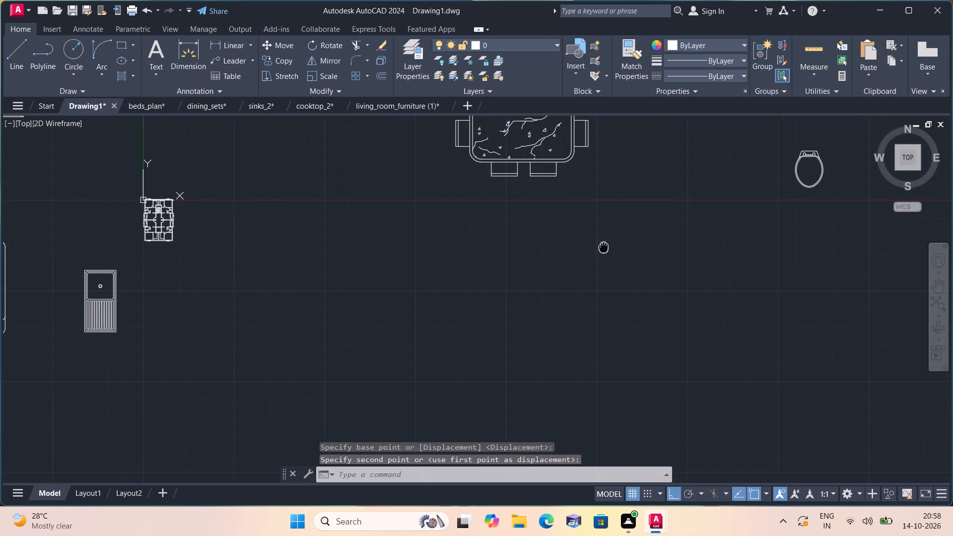
{"action": "middle_click_drag", "start_coordinate": [601, 246], "coordinate": [612, 360]}
{"action": "left_click", "coordinate": [642, 358]}
{"action": "left_click", "coordinate": [403, 158]}
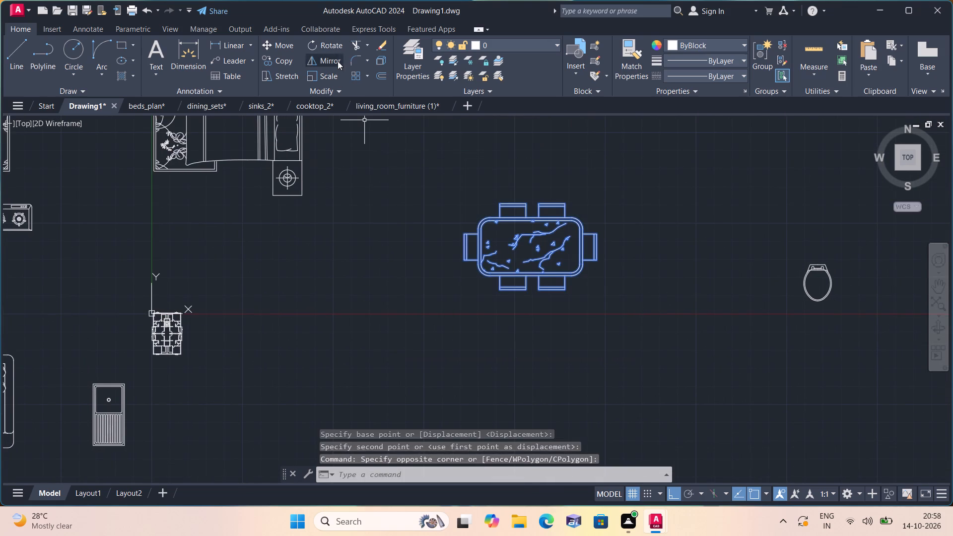
{"action": "left_click", "coordinate": [322, 44]}
{"action": "left_click", "coordinate": [555, 242]}
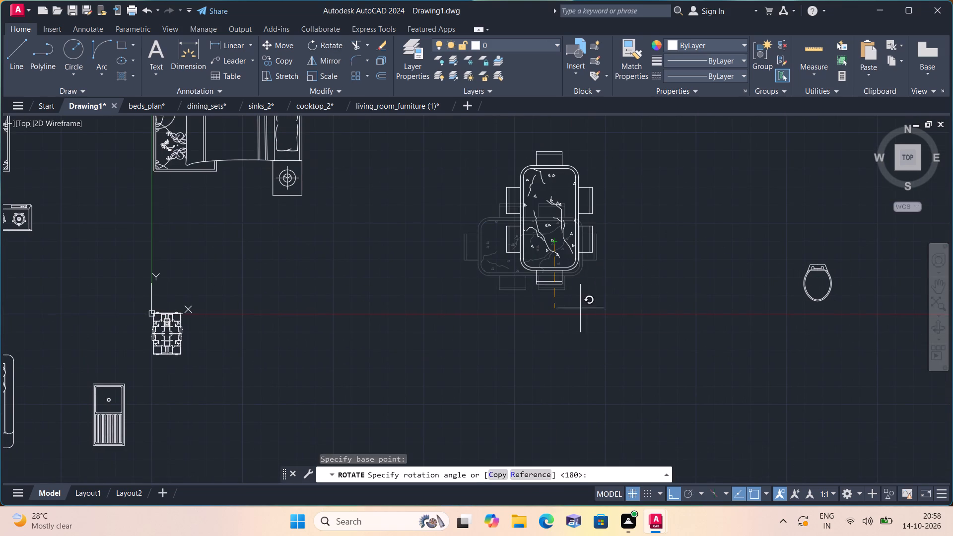
{"action": "left_click", "coordinate": [594, 377]}
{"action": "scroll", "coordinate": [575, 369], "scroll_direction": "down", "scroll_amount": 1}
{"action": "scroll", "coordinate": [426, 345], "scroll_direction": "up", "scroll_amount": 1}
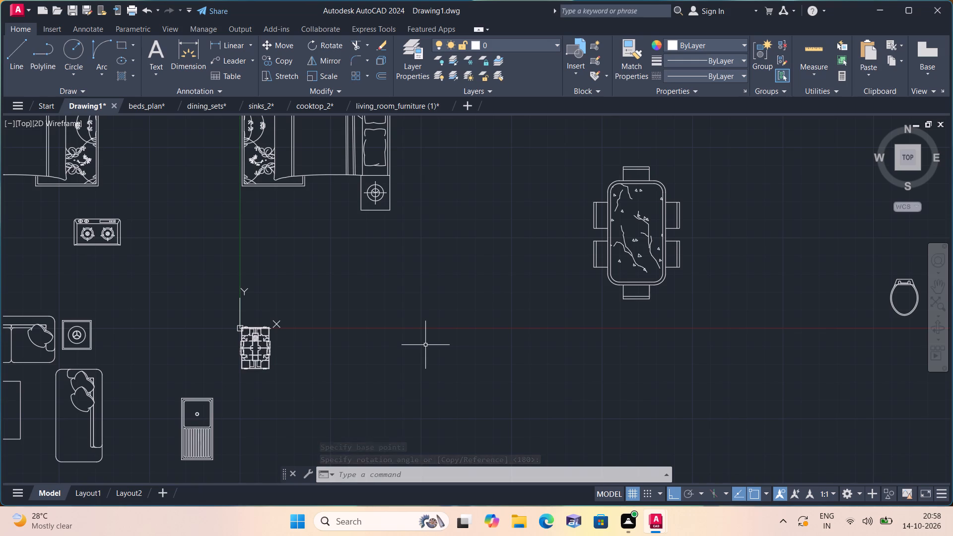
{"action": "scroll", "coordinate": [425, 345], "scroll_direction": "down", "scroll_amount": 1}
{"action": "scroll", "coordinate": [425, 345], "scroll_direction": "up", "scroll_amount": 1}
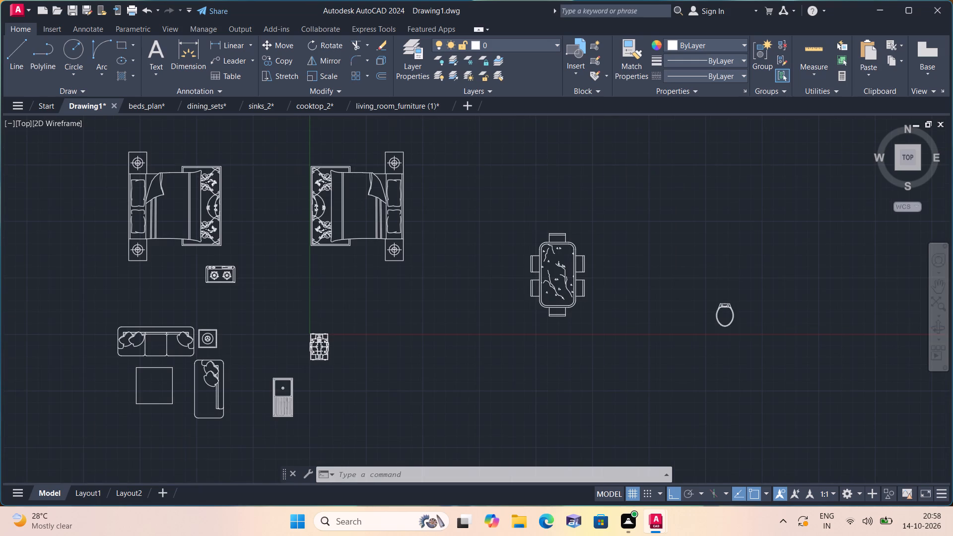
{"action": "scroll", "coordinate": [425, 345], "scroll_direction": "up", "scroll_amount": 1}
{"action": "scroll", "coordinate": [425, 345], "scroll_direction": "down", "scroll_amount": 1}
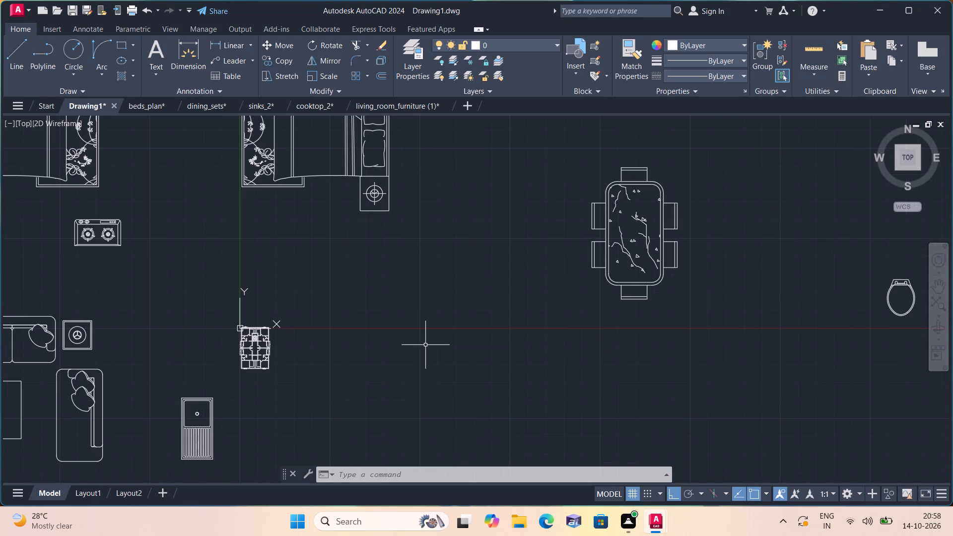
Rotate the toilet 90° counterclockwise about a point just south of it, so its hinge end is on the west side.
{"action": "scroll", "coordinate": [425, 345], "scroll_direction": "down", "scroll_amount": 1}
{"action": "middle_click_drag", "start_coordinate": [404, 284], "coordinate": [410, 398]}
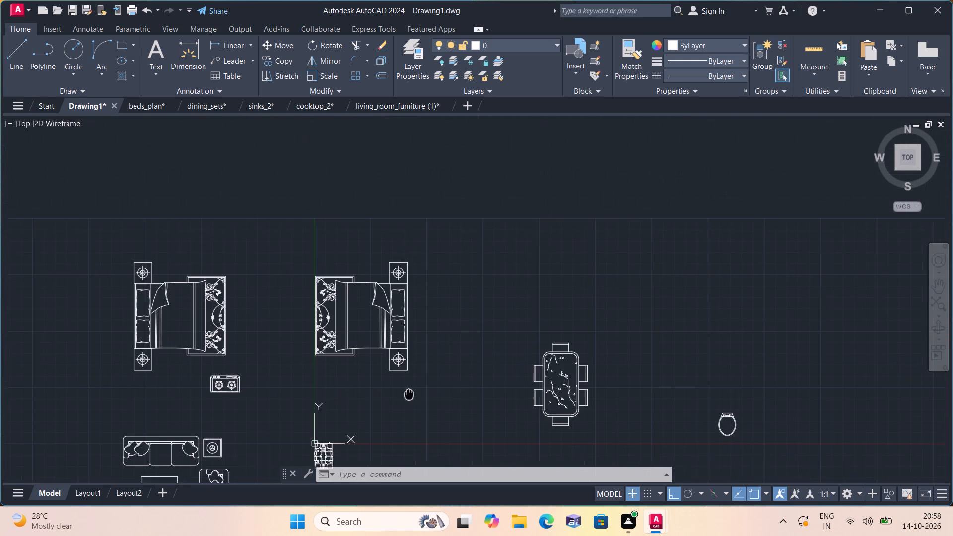
{"action": "middle_click_drag", "start_coordinate": [410, 398], "coordinate": [411, 399]}
{"action": "middle_click_drag", "start_coordinate": [411, 399], "coordinate": [419, 355]}
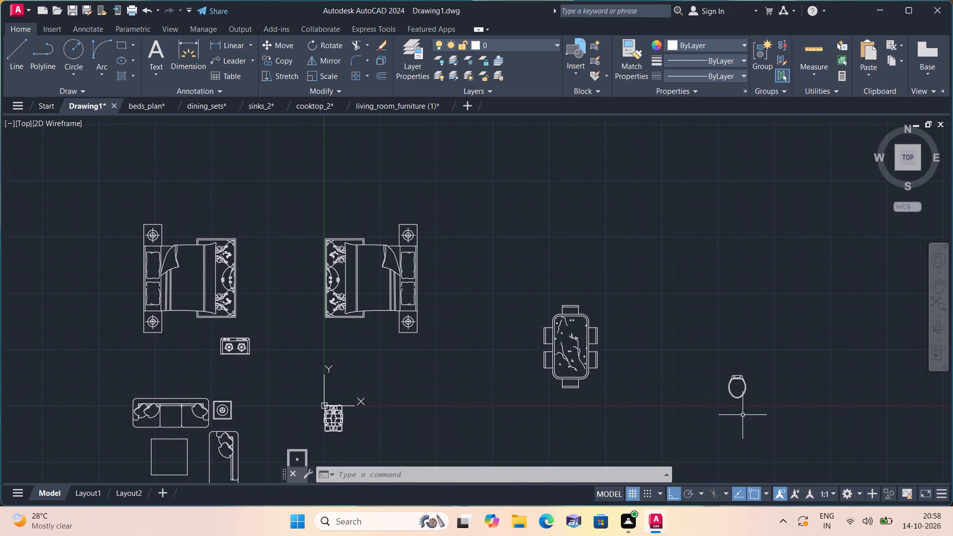
{"action": "left_click", "coordinate": [759, 417]}
{"action": "left_click", "coordinate": [700, 341]}
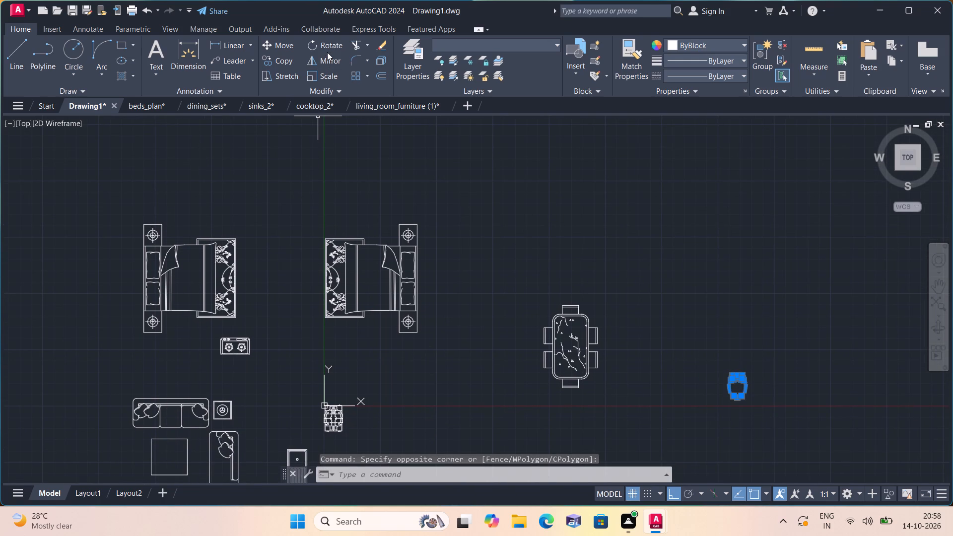
{"action": "left_click", "coordinate": [328, 52]}
{"action": "left_click", "coordinate": [325, 44]}
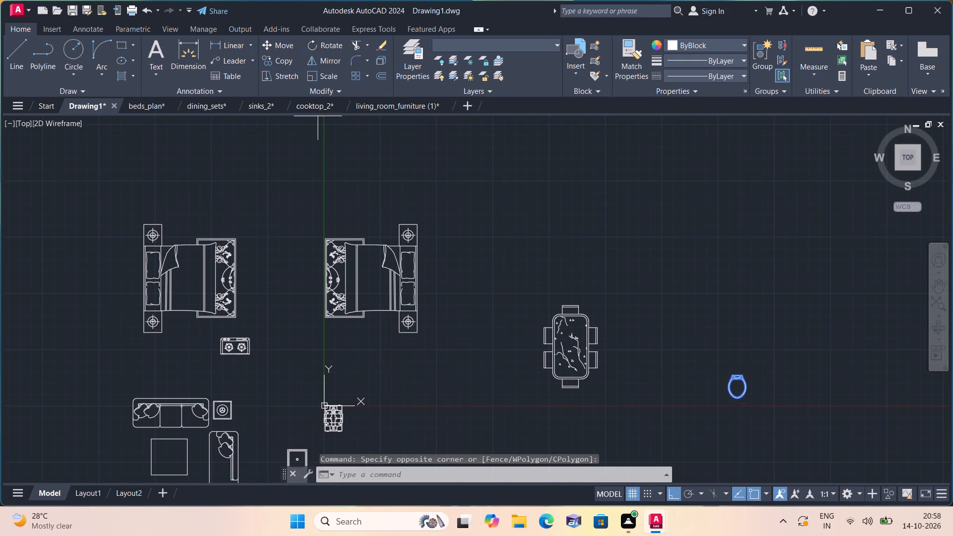
{"action": "left_click", "coordinate": [744, 406]}
{"action": "left_click", "coordinate": [746, 330]}
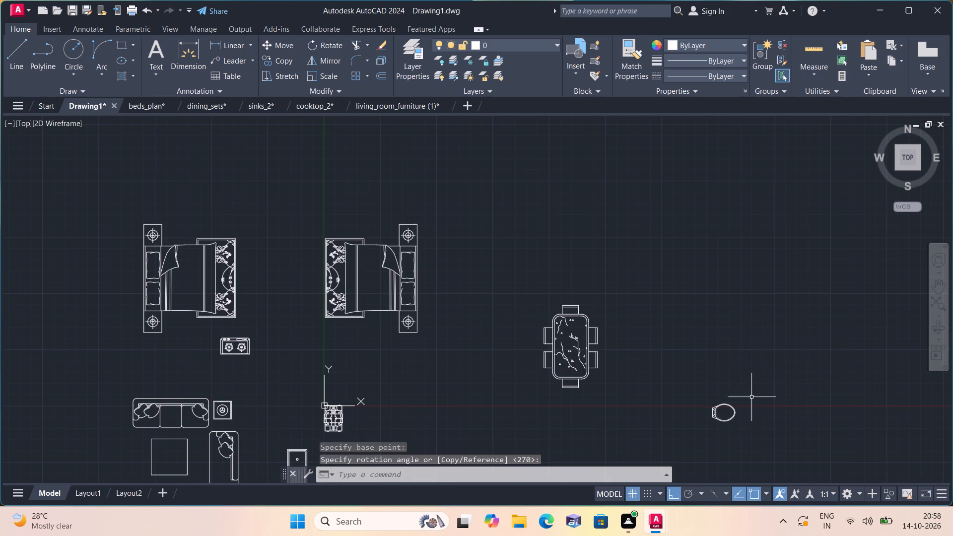
Mirror the toilet about a vertical line just east of it, keeping the original.
{"action": "left_click", "coordinate": [763, 471]}
{"action": "left_click", "coordinate": [686, 375]}
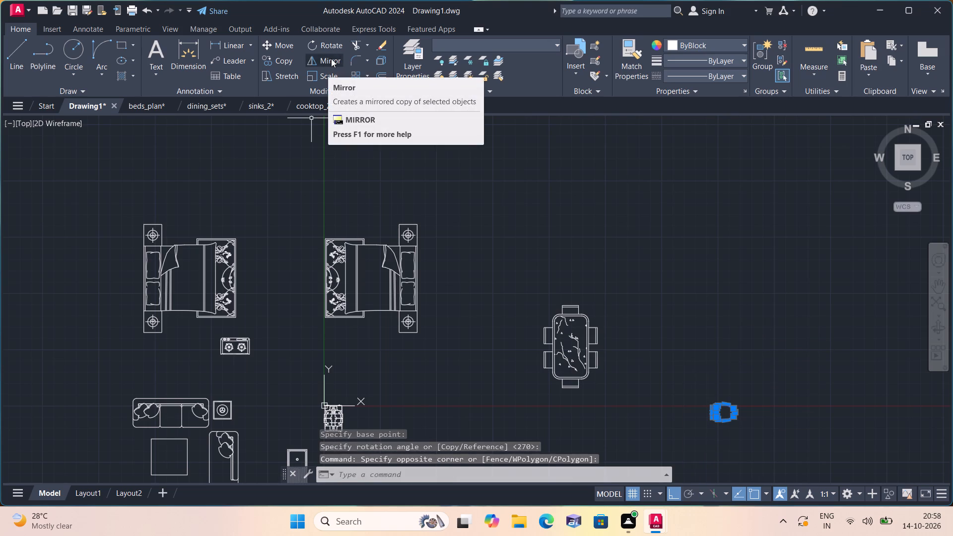
{"action": "left_click", "coordinate": [330, 59]}
{"action": "middle_click_drag", "start_coordinate": [709, 251], "coordinate": [606, 168]}
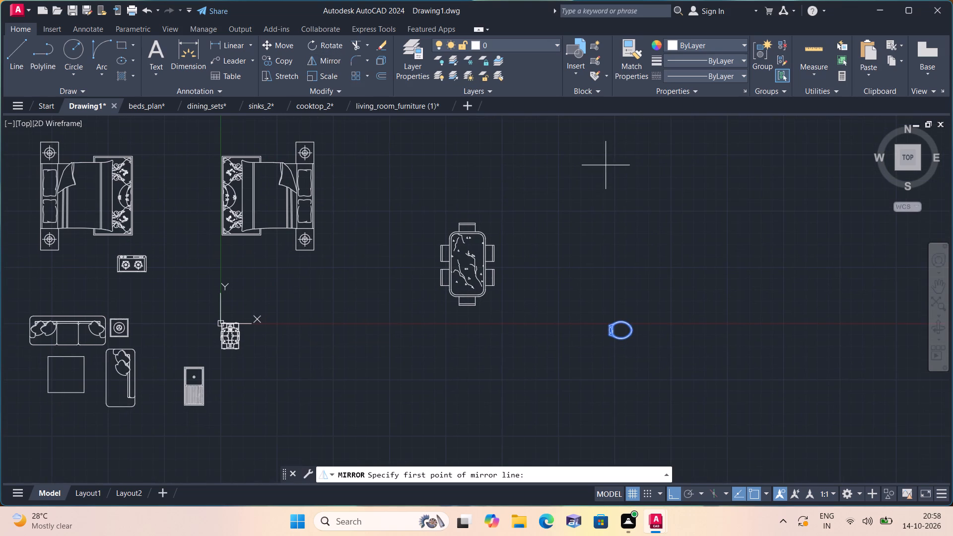
{"action": "left_click", "coordinate": [656, 350]}
{"action": "left_click", "coordinate": [646, 272]}
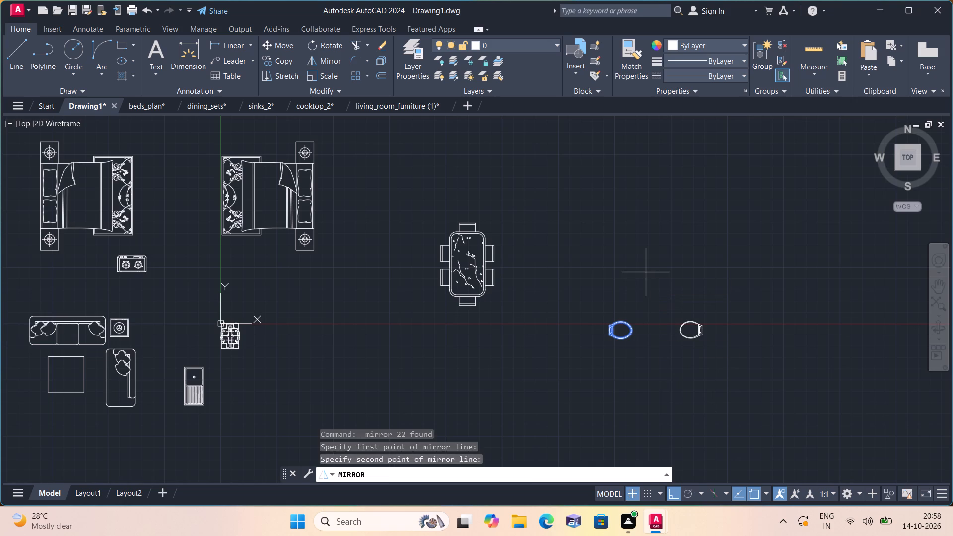
{"action": "left_click", "coordinate": [493, 475]}
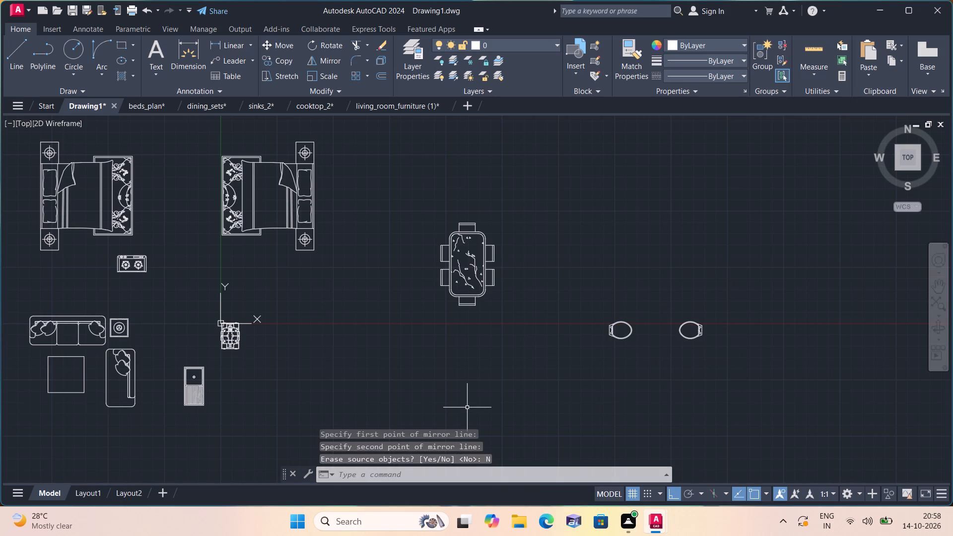
Mirror the living-room set of two sofas, side table and coffee table about a near-vertical line just west of it, erasing the original.
{"action": "scroll", "coordinate": [469, 407], "scroll_direction": "down", "scroll_amount": 1}
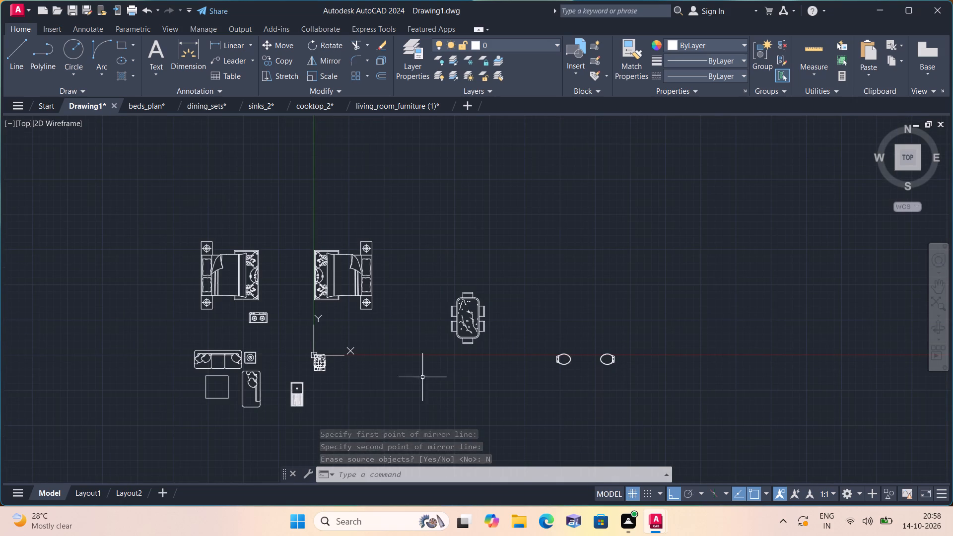
{"action": "middle_click_drag", "start_coordinate": [366, 356], "coordinate": [366, 410]}
{"action": "scroll", "coordinate": [364, 356], "scroll_direction": "down", "scroll_amount": 1}
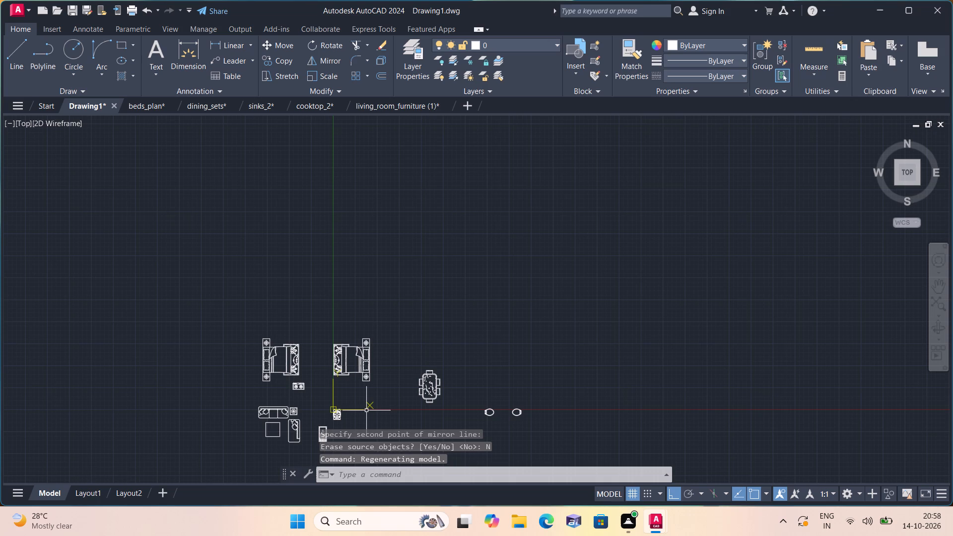
{"action": "middle_click_drag", "start_coordinate": [334, 352], "coordinate": [352, 252]}
{"action": "scroll", "coordinate": [317, 301], "scroll_direction": "up", "scroll_amount": 2}
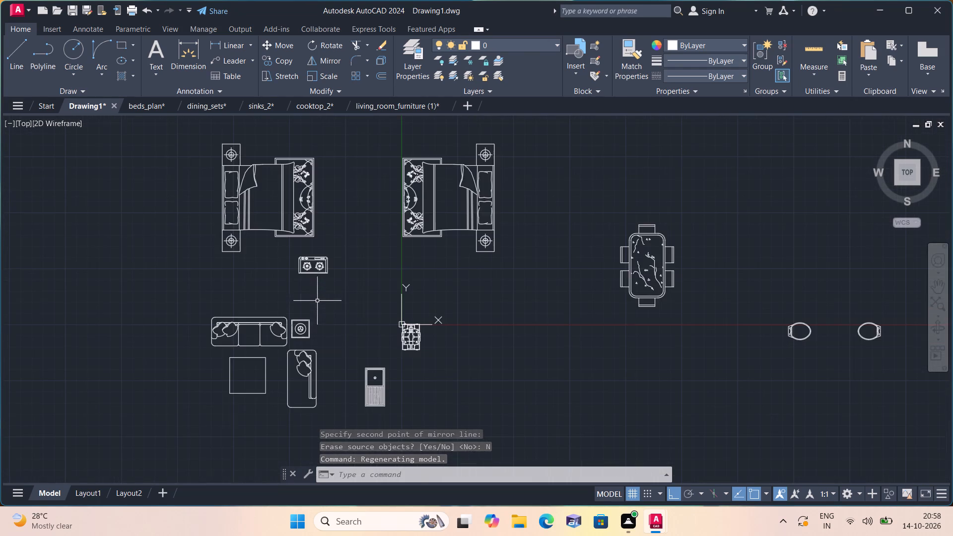
{"action": "middle_click_drag", "start_coordinate": [261, 372], "coordinate": [364, 317]}
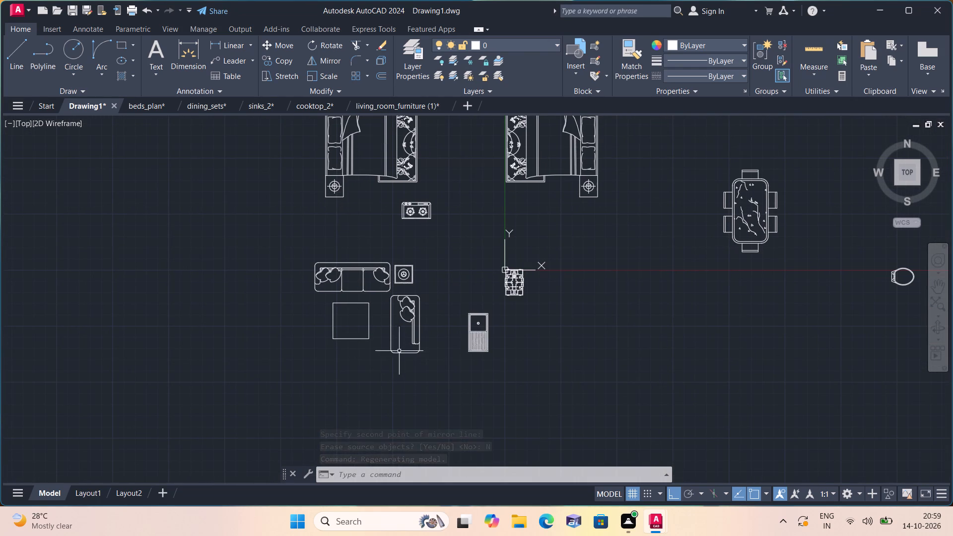
{"action": "left_click", "coordinate": [424, 376]}
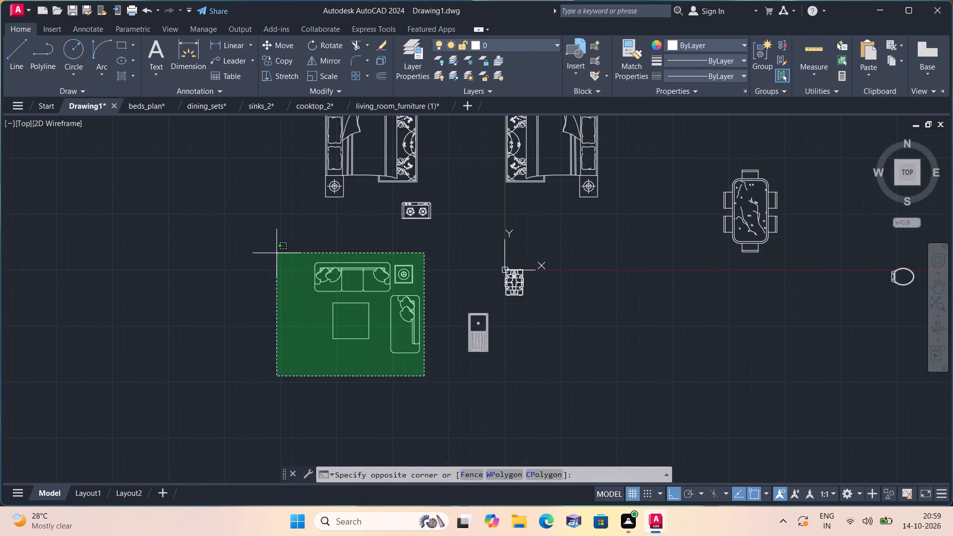
{"action": "left_click", "coordinate": [275, 253]}
{"action": "left_click", "coordinate": [329, 60]}
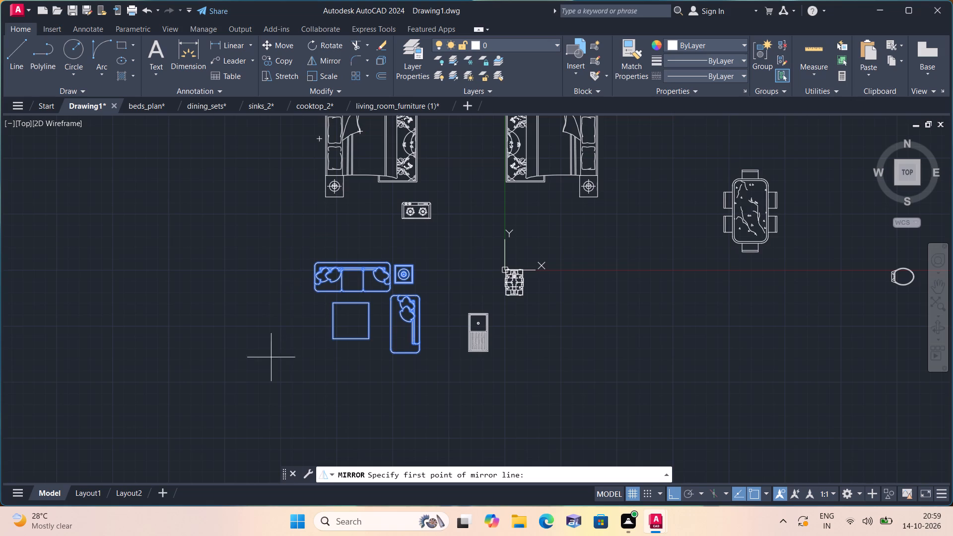
{"action": "left_click_drag", "start_coordinate": [271, 357], "coordinate": [269, 349]}
{"action": "left_click", "coordinate": [241, 239]}
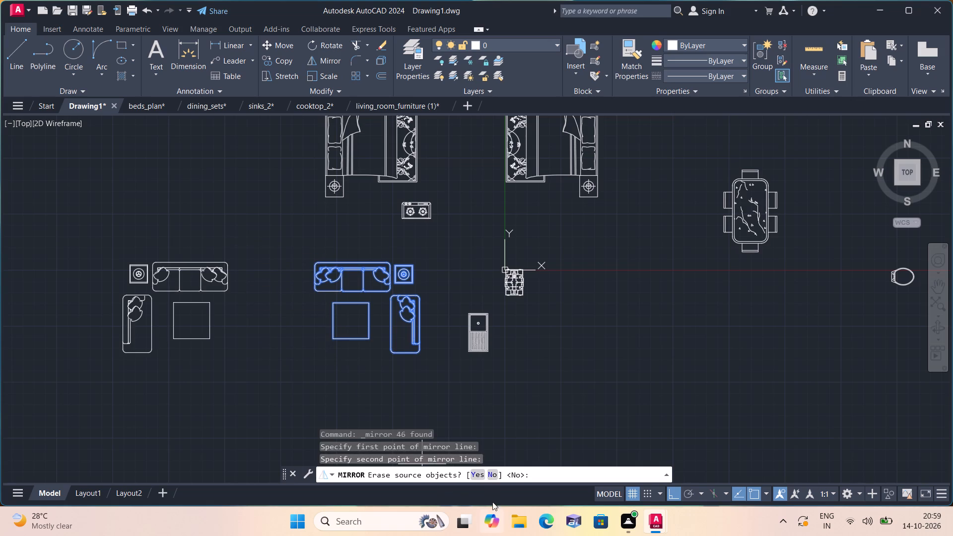
{"action": "left_click", "coordinate": [477, 472]}
Mirror the relocated living-room set about a vertical line just east of it, keeping the original.
{"action": "left_click_drag", "start_coordinate": [277, 379], "coordinate": [274, 375]}
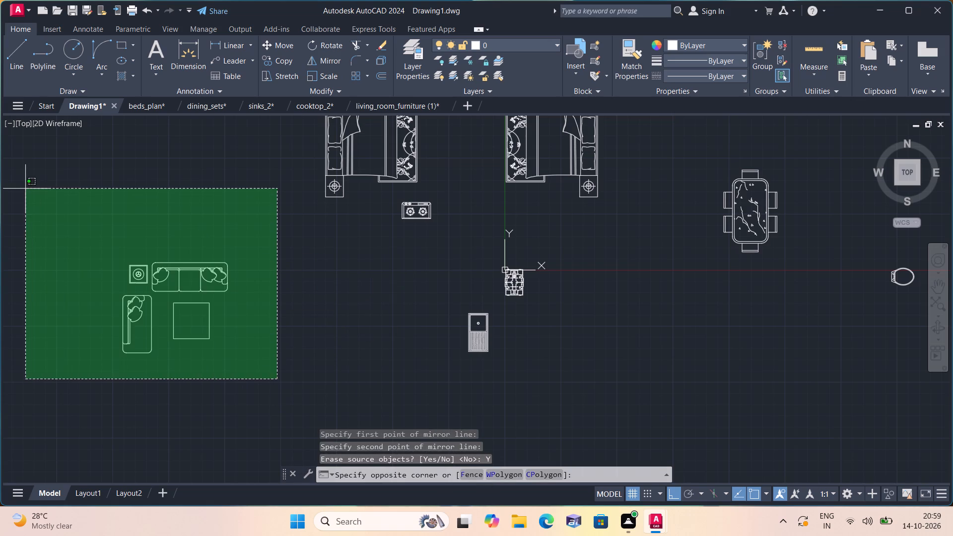
{"action": "left_click", "coordinate": [56, 205]}
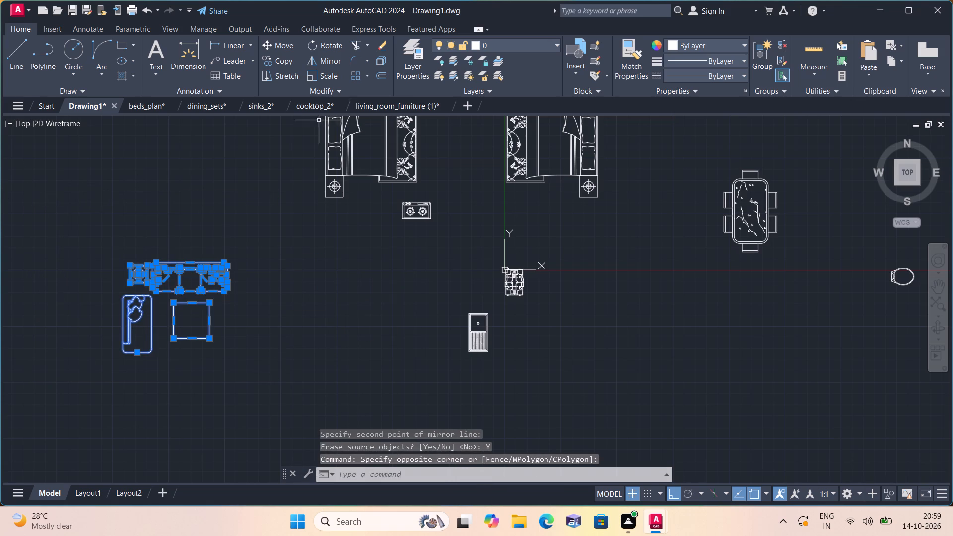
{"action": "left_click", "coordinate": [320, 56]}
{"action": "left_click_drag", "start_coordinate": [258, 345], "coordinate": [255, 335]}
{"action": "left_click", "coordinate": [273, 231]}
{"action": "scroll", "coordinate": [273, 231], "scroll_direction": "down", "scroll_amount": 1}
{"action": "middle_click_drag", "start_coordinate": [272, 232], "coordinate": [273, 142]}
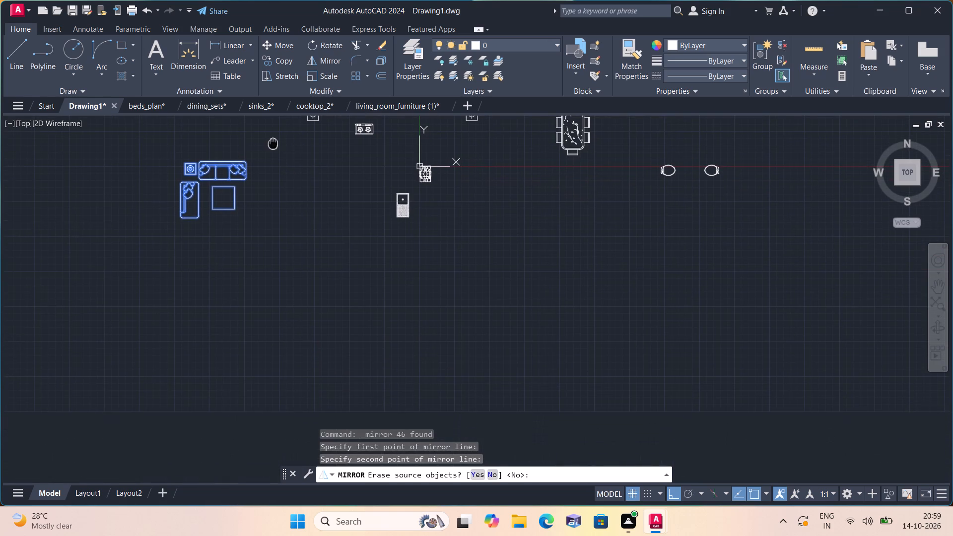
{"action": "left_click", "coordinate": [494, 475]}
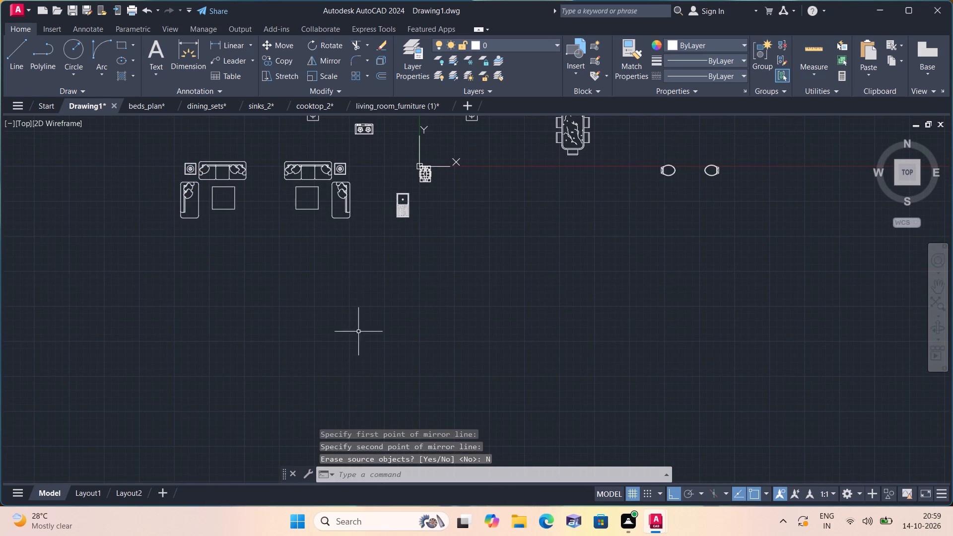
Mirror both living-room sets about a horizontal line just south of them, keeping the originals.
{"action": "middle_click_drag", "start_coordinate": [320, 297], "coordinate": [393, 402]}
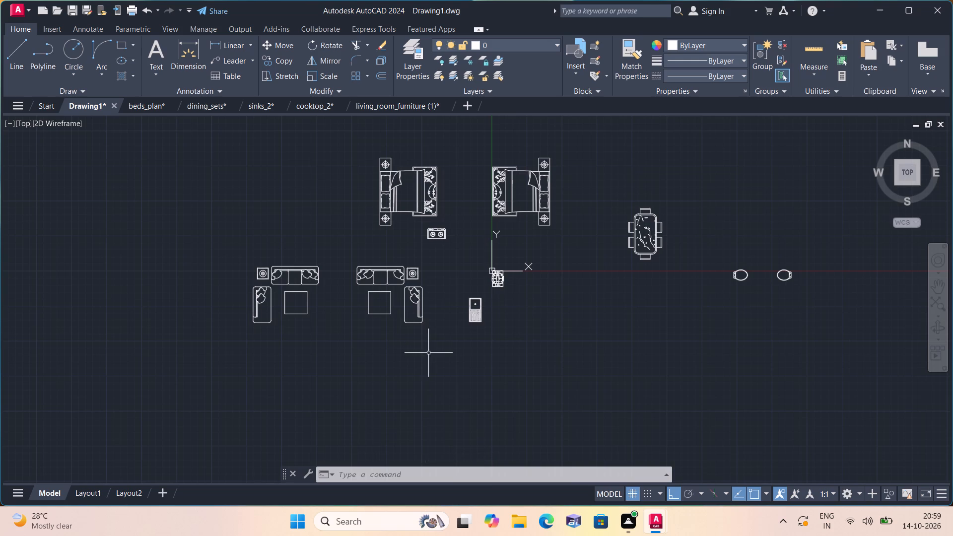
{"action": "left_click", "coordinate": [431, 356]}
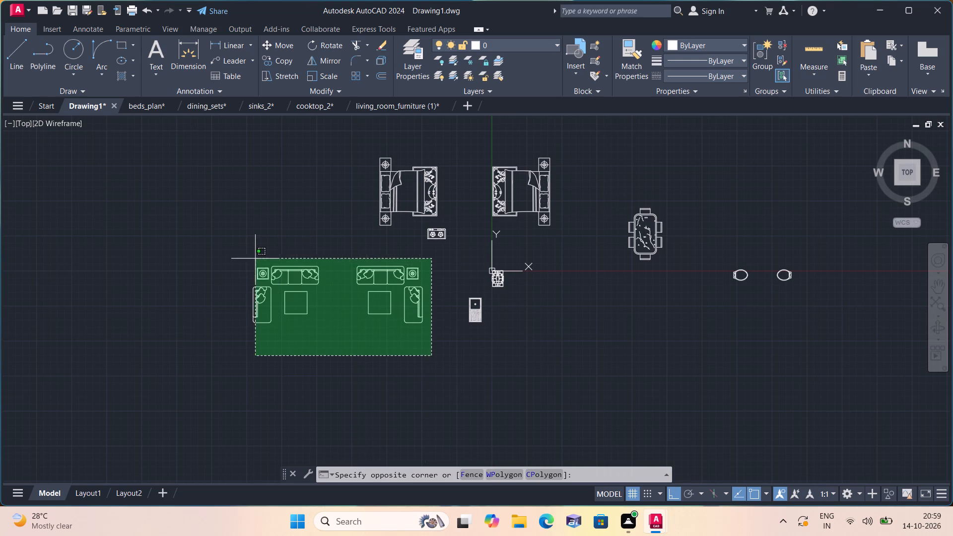
{"action": "left_click", "coordinate": [237, 256]}
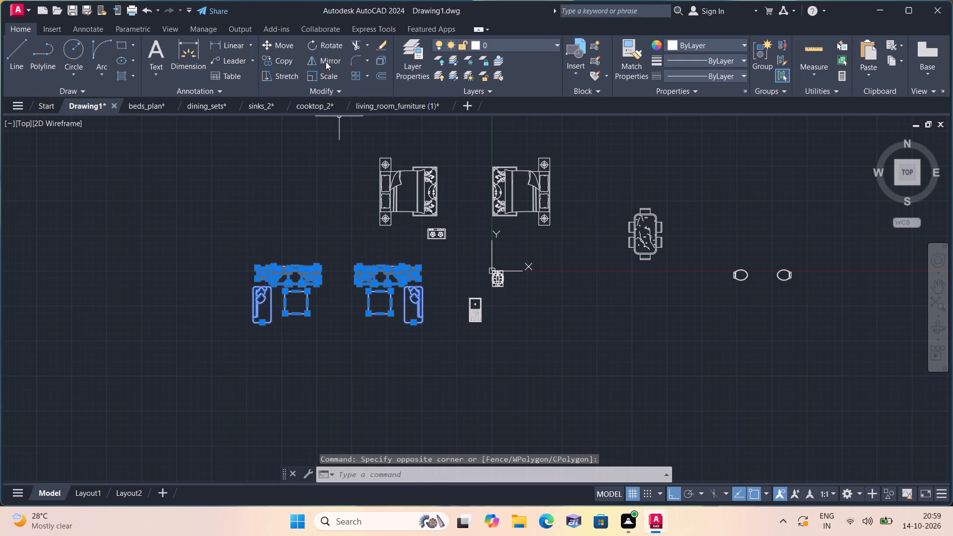
{"action": "left_click", "coordinate": [326, 62]}
{"action": "left_click", "coordinate": [283, 333]}
{"action": "left_click", "coordinate": [453, 352]}
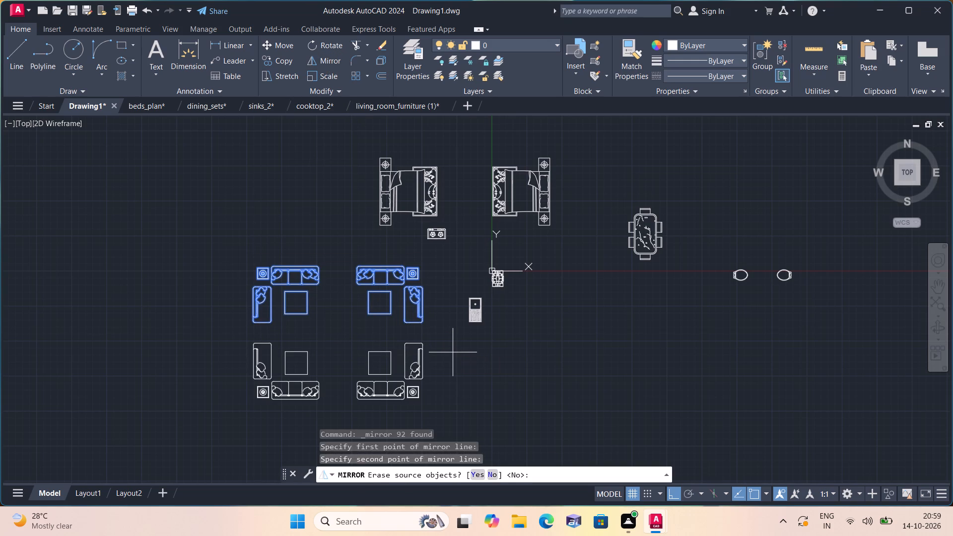
{"action": "middle_click_drag", "start_coordinate": [453, 352], "coordinate": [426, 269]}
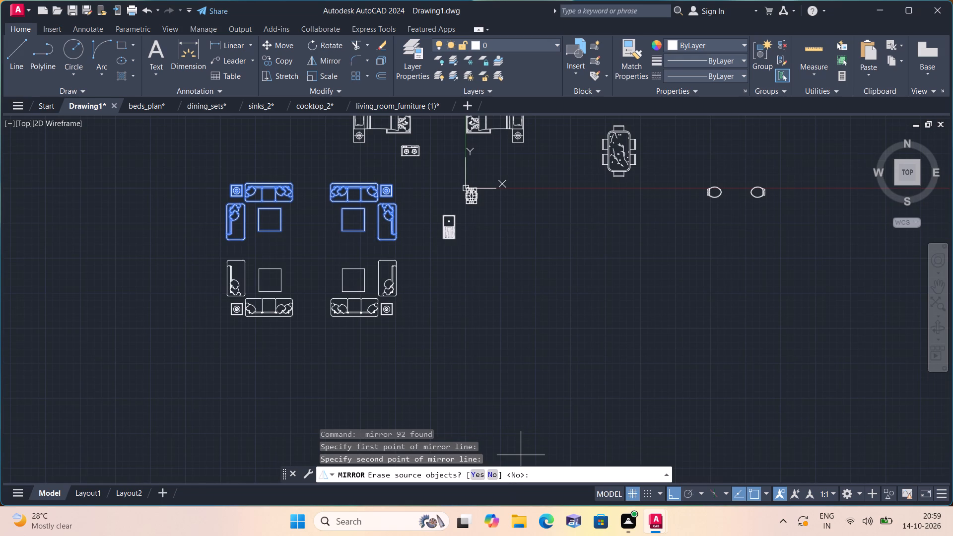
{"action": "left_click", "coordinate": [490, 474]}
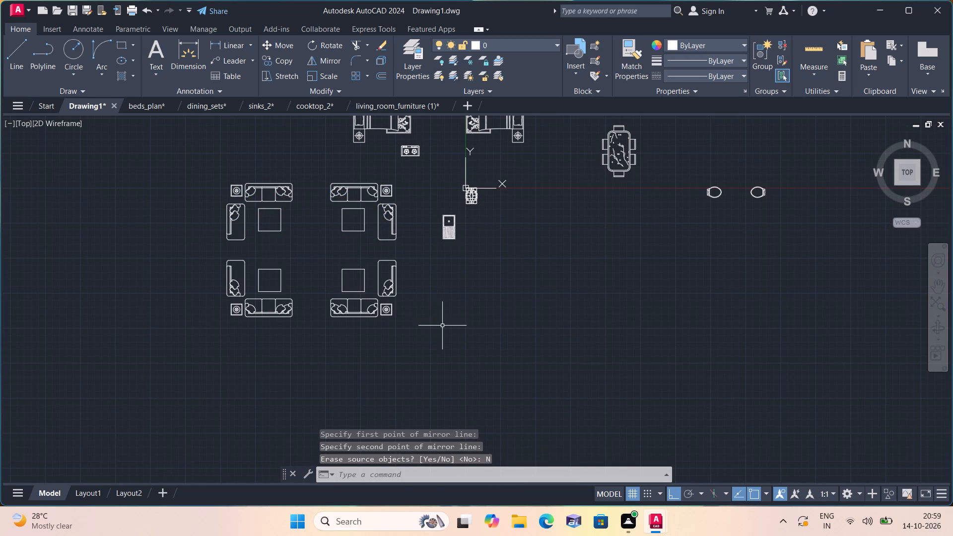
Turn off Ortho mode.
{"action": "middle_click_drag", "start_coordinate": [442, 327], "coordinate": [401, 382]}
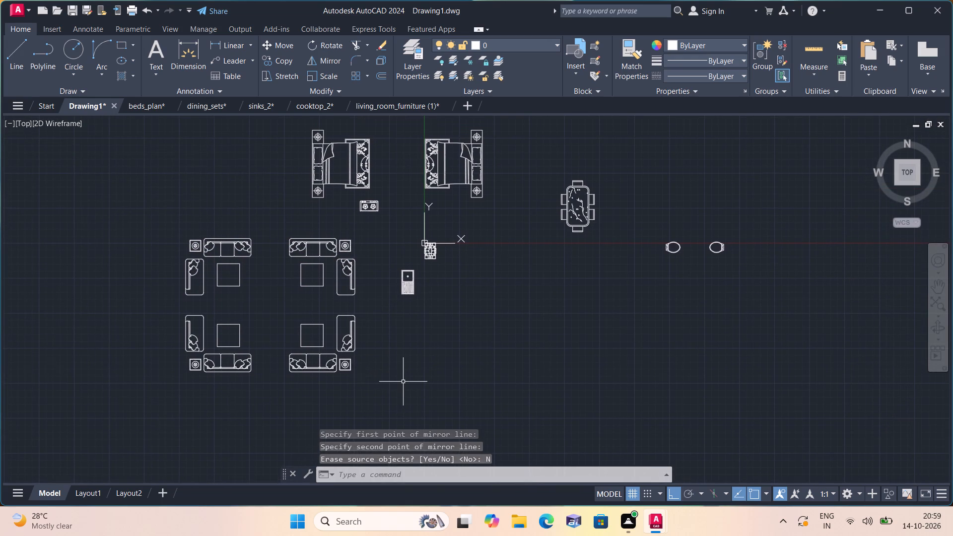
{"action": "scroll", "coordinate": [425, 379], "scroll_direction": "down", "scroll_amount": 1}
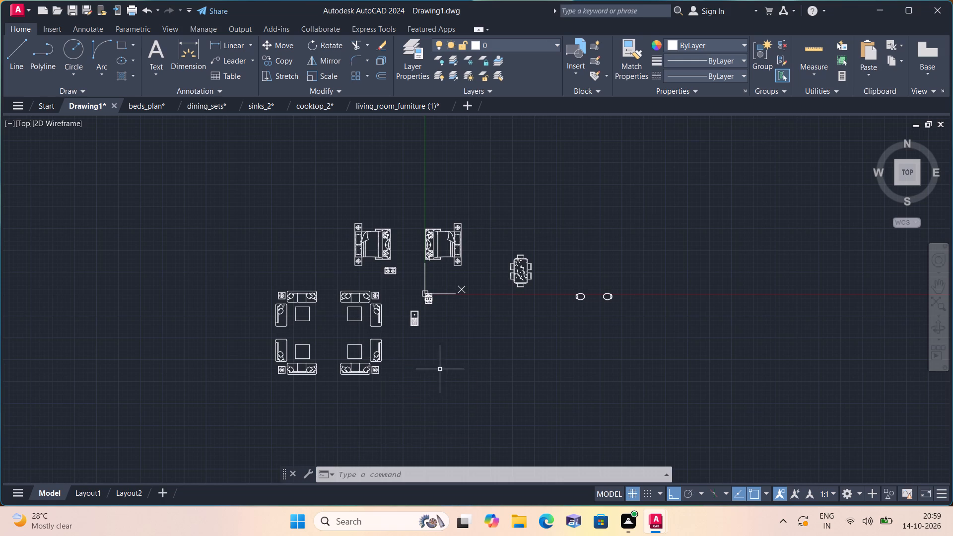
{"action": "middle_click_drag", "start_coordinate": [544, 394], "coordinate": [519, 346]}
{"action": "scroll", "coordinate": [519, 346], "scroll_direction": "up", "scroll_amount": 1}
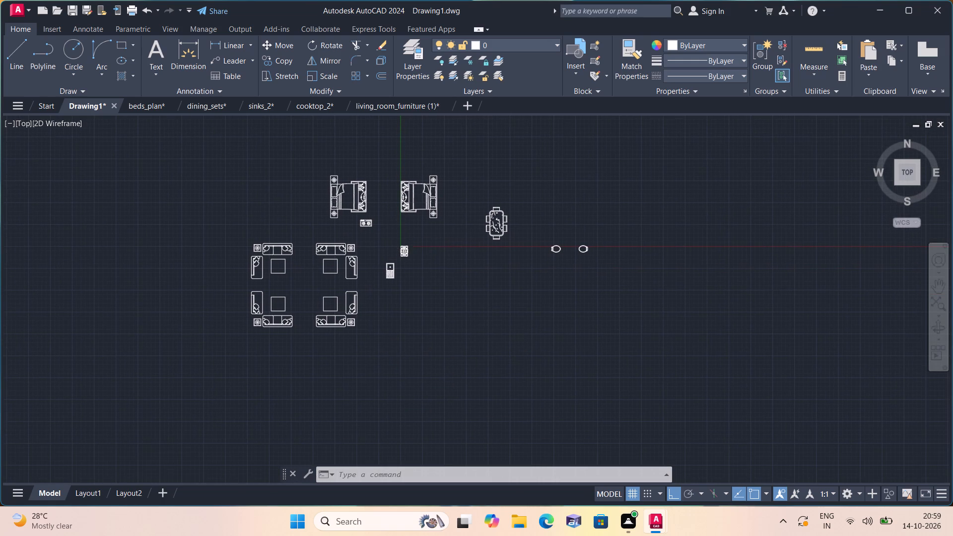
{"action": "scroll", "coordinate": [519, 346], "scroll_direction": "up", "scroll_amount": 1}
{"action": "scroll", "coordinate": [611, 467], "scroll_direction": "down", "scroll_amount": 2}
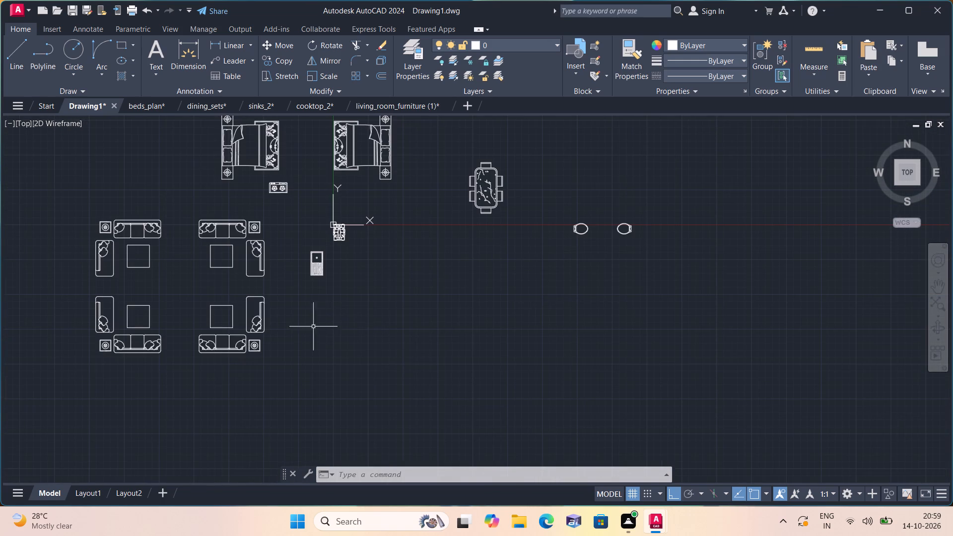
{"action": "scroll", "coordinate": [340, 228], "scroll_direction": "up", "scroll_amount": 3}
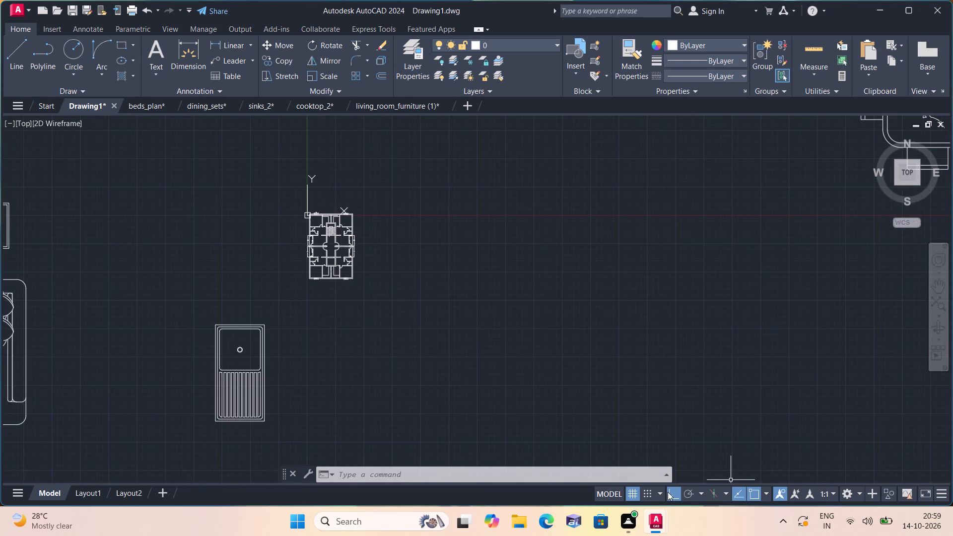
{"action": "left_click", "coordinate": [672, 495]}
Scale the western bed with its nightstands and rug down freehand about a point near its middle, to a small fraction of its size.
{"action": "scroll", "coordinate": [266, 238], "scroll_direction": "up", "scroll_amount": 1}
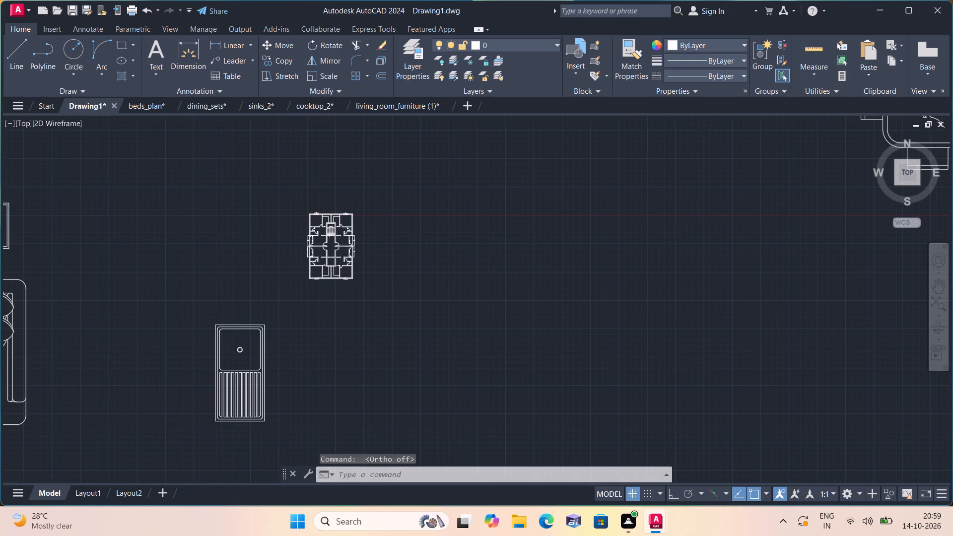
{"action": "scroll", "coordinate": [266, 238], "scroll_direction": "up", "scroll_amount": 1}
{"action": "middle_click_drag", "start_coordinate": [373, 246], "coordinate": [382, 285]}
{"action": "scroll", "coordinate": [382, 285], "scroll_direction": "down", "scroll_amount": 3}
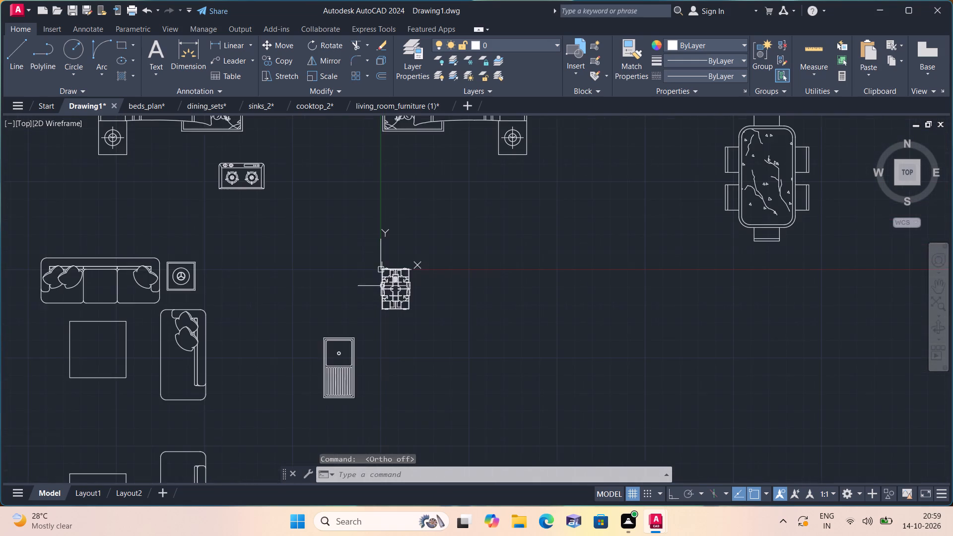
{"action": "middle_click_drag", "start_coordinate": [383, 227], "coordinate": [393, 392]}
{"action": "scroll", "coordinate": [265, 288], "scroll_direction": "up", "scroll_amount": 1}
{"action": "left_click", "coordinate": [267, 310]}
{"action": "middle_click_drag", "start_coordinate": [110, 193], "coordinate": [144, 225]}
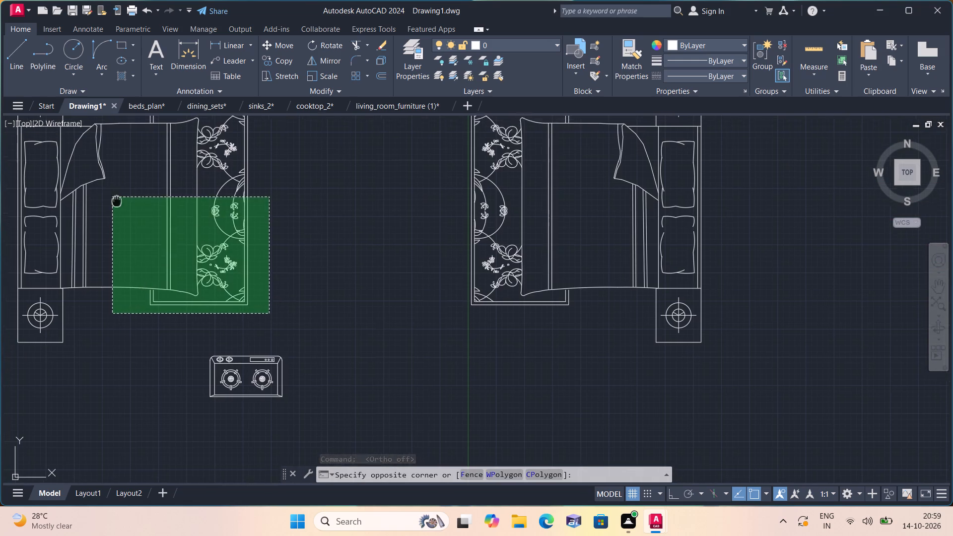
{"action": "middle_click_drag", "start_coordinate": [144, 225], "coordinate": [228, 279]}
{"action": "left_click", "coordinate": [99, 149]}
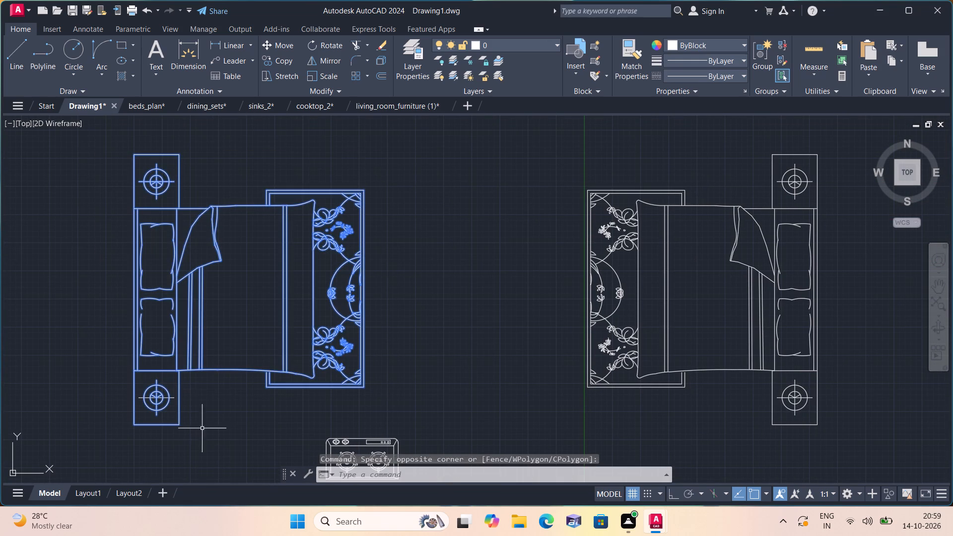
{"action": "left_click_drag", "start_coordinate": [205, 441], "coordinate": [198, 419]}
{"action": "left_click", "coordinate": [102, 311]}
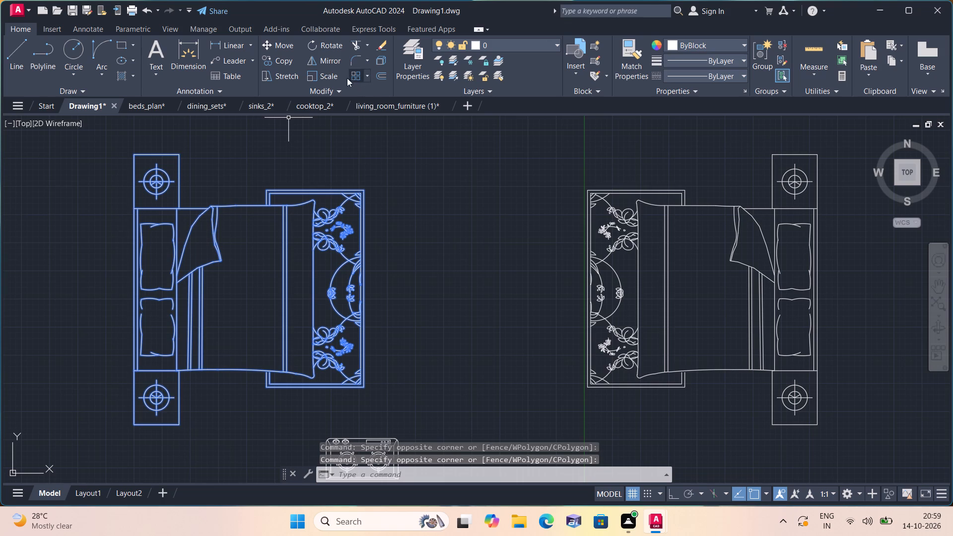
{"action": "left_click", "coordinate": [329, 76]}
{"action": "left_click", "coordinate": [263, 269]}
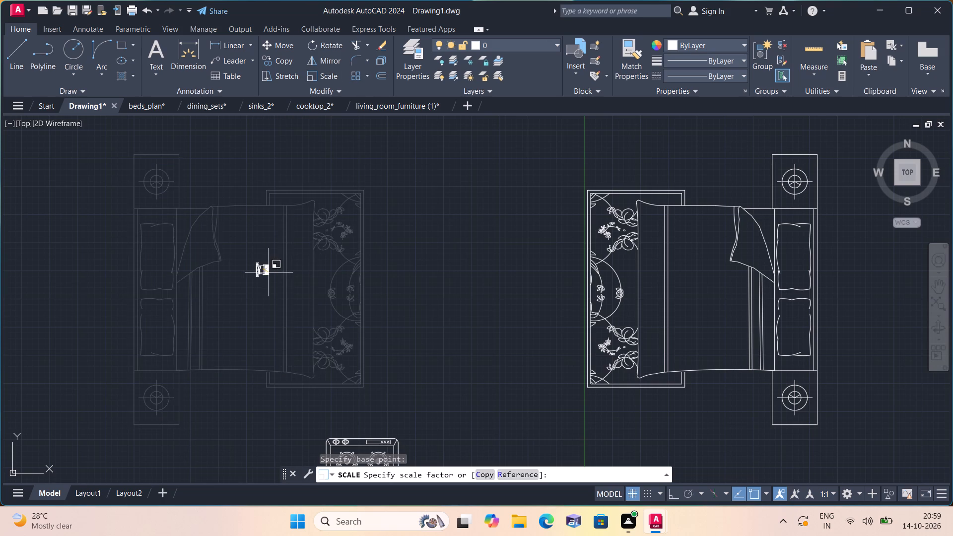
{"action": "left_click", "coordinate": [269, 272]}
Move the reduced bed set into the empty space just west of the floor plan's northwest corner.
{"action": "left_click_drag", "start_coordinate": [297, 309], "coordinate": [286, 295]}
{"action": "left_click", "coordinate": [209, 230]}
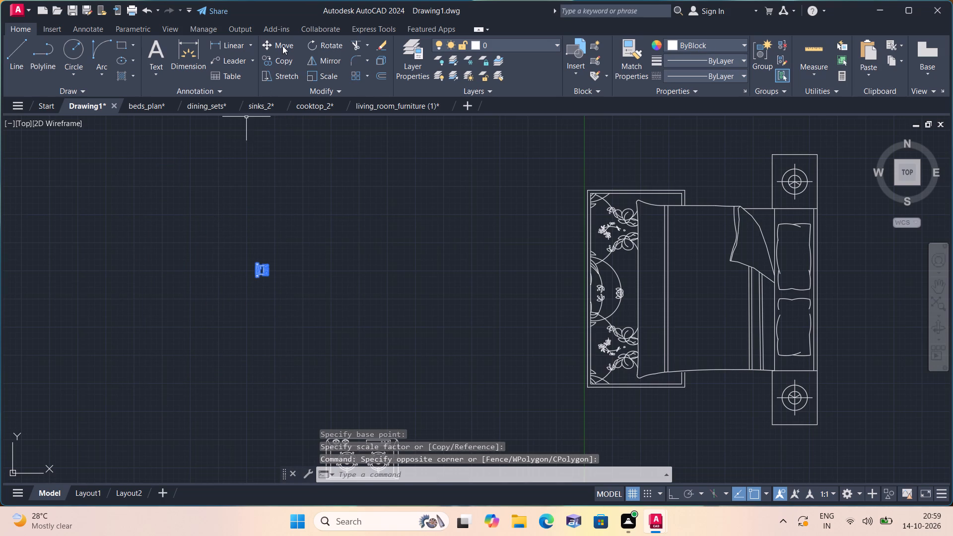
{"action": "left_click", "coordinate": [282, 46]}
{"action": "left_click", "coordinate": [261, 272]}
{"action": "scroll", "coordinate": [393, 325], "scroll_direction": "down", "scroll_amount": 2}
{"action": "middle_click_drag", "start_coordinate": [390, 323], "coordinate": [245, 196]}
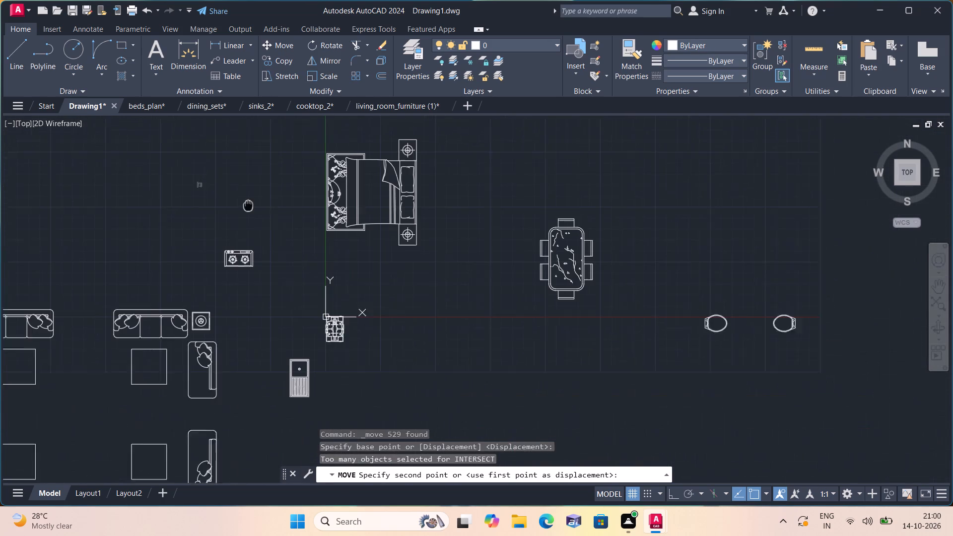
{"action": "middle_click_drag", "start_coordinate": [245, 196], "coordinate": [240, 185]}
{"action": "middle_click_drag", "start_coordinate": [366, 348], "coordinate": [372, 298]}
{"action": "scroll", "coordinate": [336, 253], "scroll_direction": "up", "scroll_amount": 4}
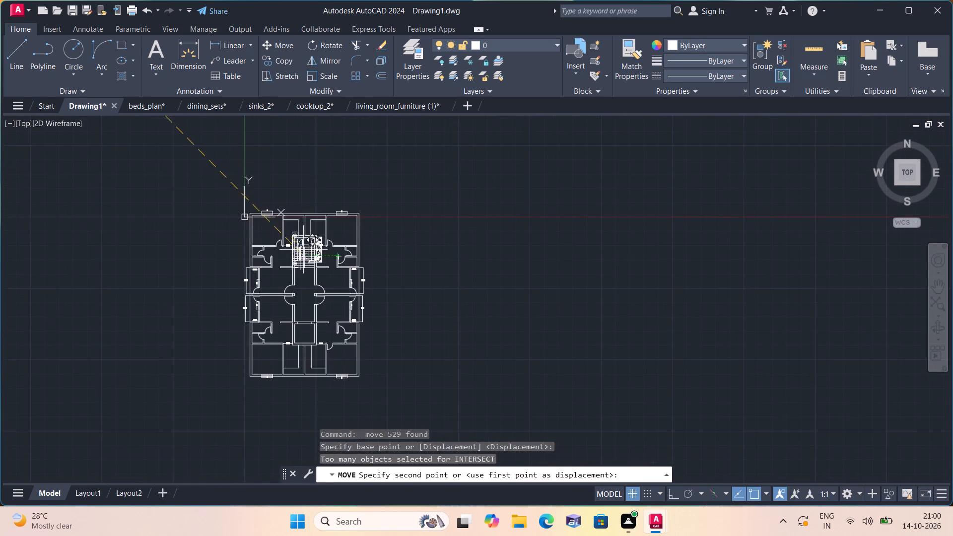
{"action": "scroll", "coordinate": [218, 214], "scroll_direction": "up", "scroll_amount": 2}
{"action": "middle_click_drag", "start_coordinate": [202, 230], "coordinate": [277, 325]}
{"action": "left_click", "coordinate": [253, 320]}
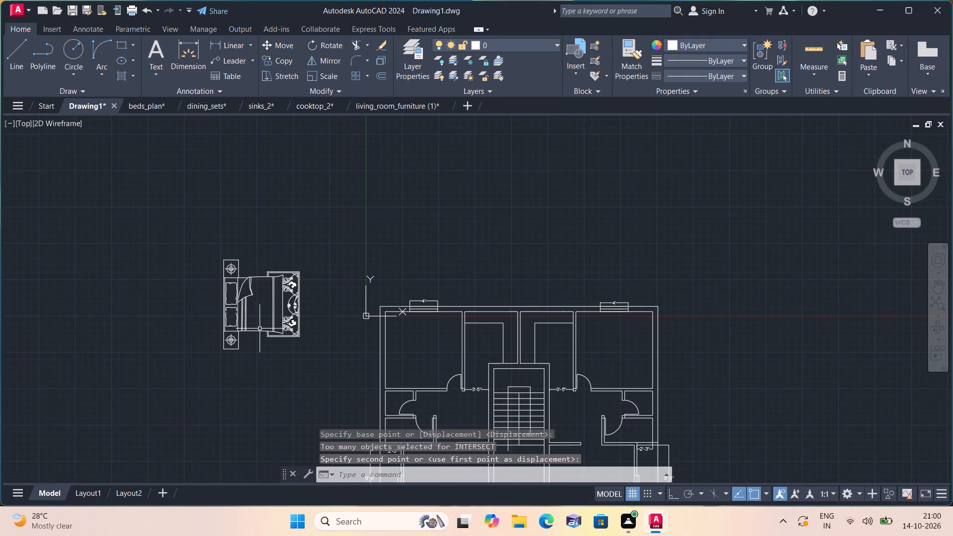
Scale the bed set beside the floor plan down freehand about a point near its middle, to well under half its size.
{"action": "left_click_drag", "start_coordinate": [322, 382], "coordinate": [309, 351]}
{"action": "left_click", "coordinate": [190, 208]}
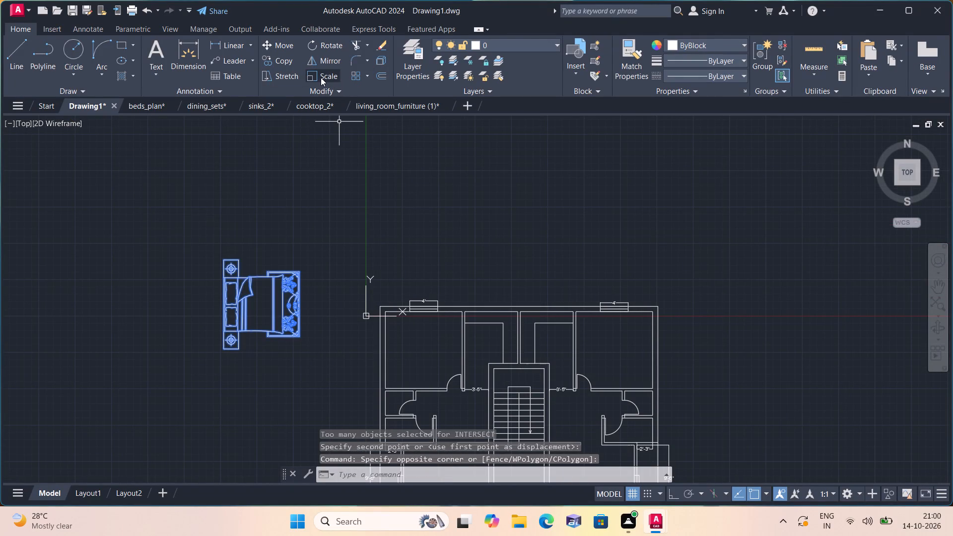
{"action": "left_click", "coordinate": [321, 77]}
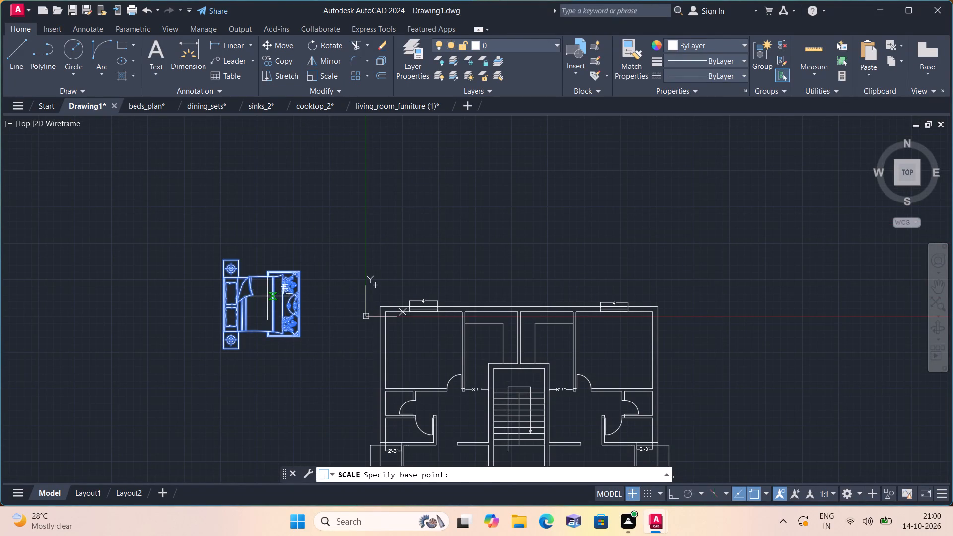
{"action": "left_click", "coordinate": [267, 296]}
{"action": "left_click", "coordinate": [283, 309]}
Move the reduced bed set from beside the floor plan into the northwest bedroom, near its west wall.
{"action": "left_click", "coordinate": [305, 342]}
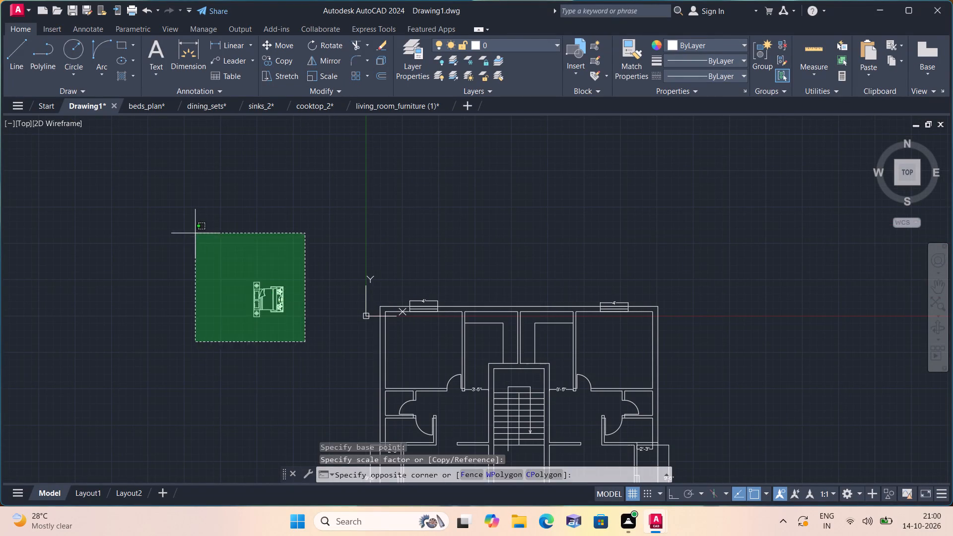
{"action": "left_click", "coordinate": [194, 233]}
{"action": "left_click", "coordinate": [285, 48]}
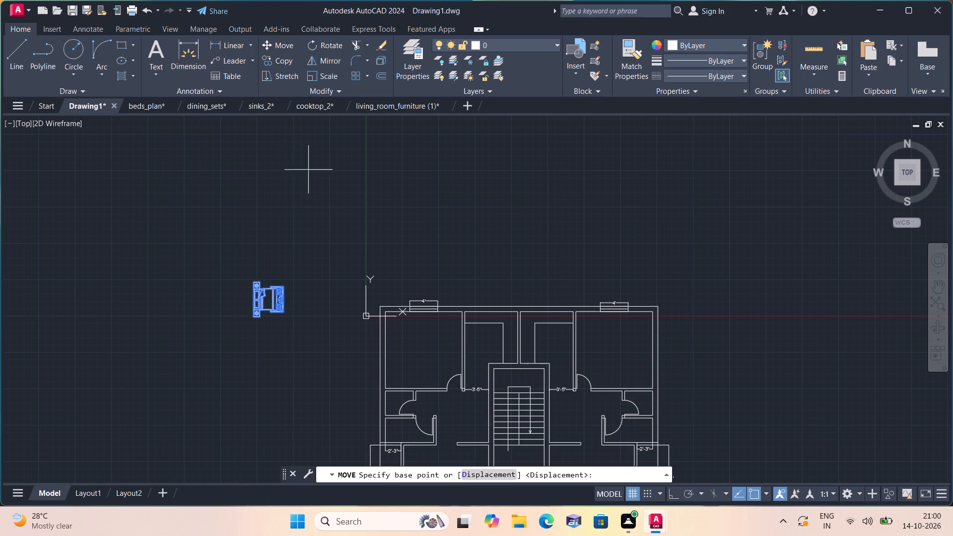
{"action": "left_click", "coordinate": [273, 303]}
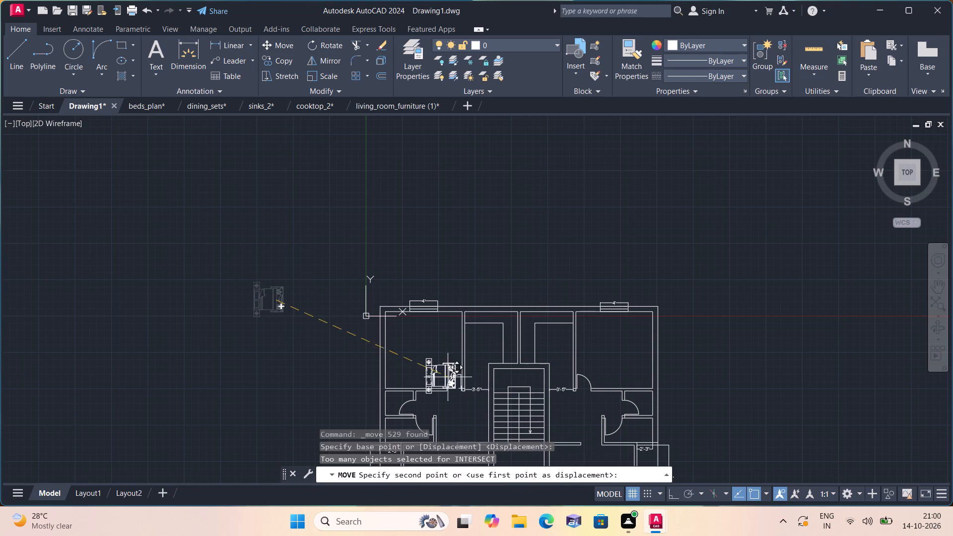
{"action": "scroll", "coordinate": [432, 360], "scroll_direction": "up", "scroll_amount": 2}
{"action": "scroll", "coordinate": [427, 358], "scroll_direction": "down", "scroll_amount": 1}
{"action": "middle_click_drag", "start_coordinate": [424, 356], "coordinate": [389, 273]}
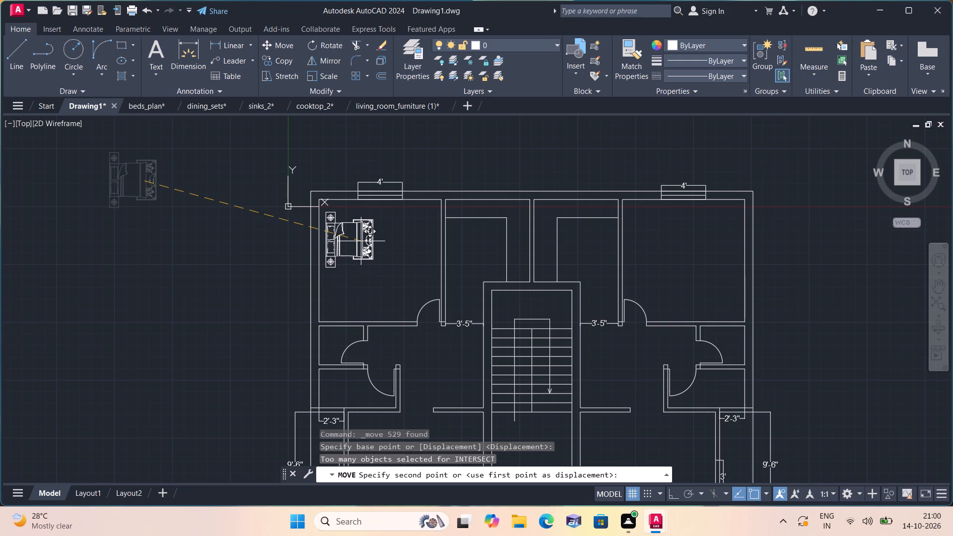
{"action": "left_click", "coordinate": [361, 247]}
Scale the large bed set north of the floor plan down freehand about a point near its middle, to a small fraction of its size.
{"action": "middle_click_drag", "start_coordinate": [433, 269], "coordinate": [424, 265]}
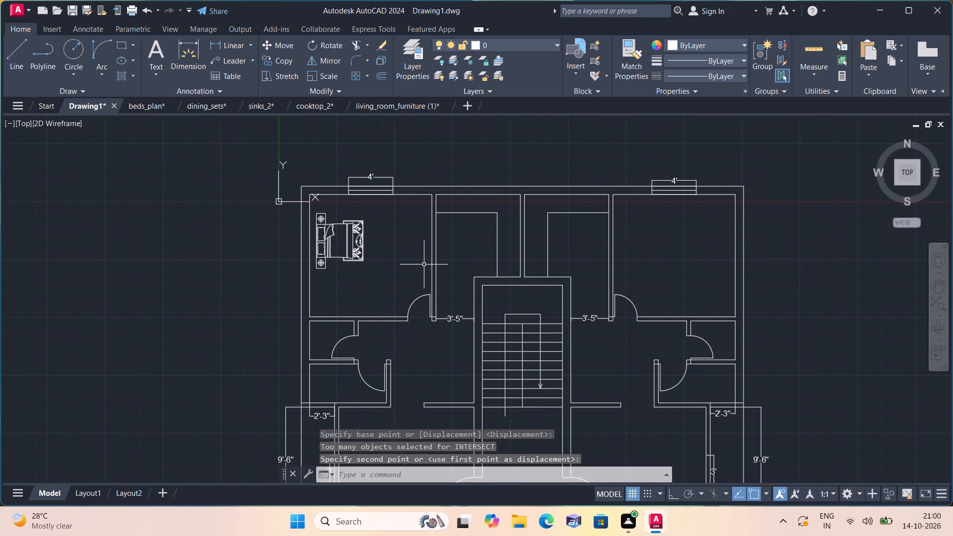
{"action": "scroll", "coordinate": [424, 265], "scroll_direction": "down", "scroll_amount": 5}
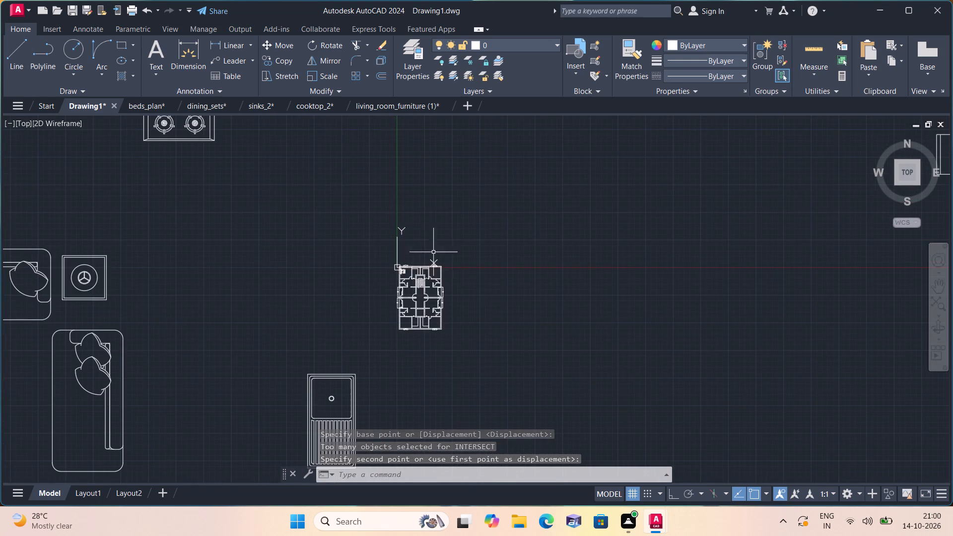
{"action": "middle_click_drag", "start_coordinate": [402, 206], "coordinate": [414, 294]}
{"action": "scroll", "coordinate": [424, 291], "scroll_direction": "down", "scroll_amount": 1}
{"action": "middle_click_drag", "start_coordinate": [432, 236], "coordinate": [430, 332]}
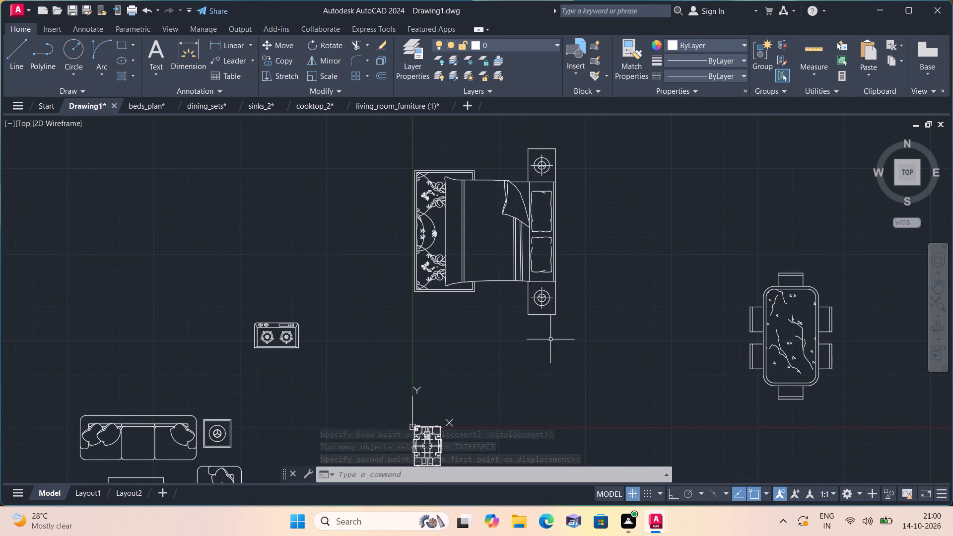
{"action": "left_click", "coordinate": [570, 337]}
{"action": "left_click", "coordinate": [388, 129]}
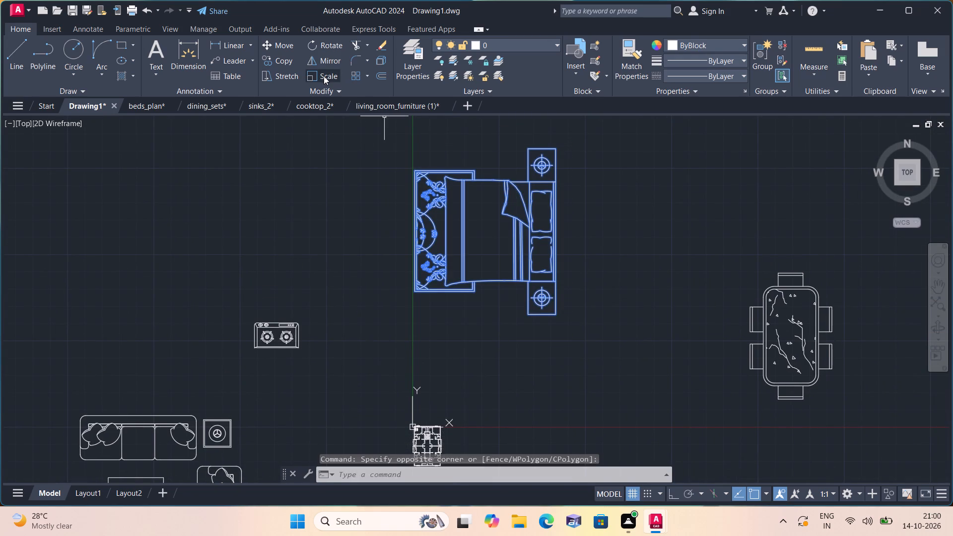
{"action": "left_click", "coordinate": [322, 74]}
{"action": "left_click", "coordinate": [478, 240]}
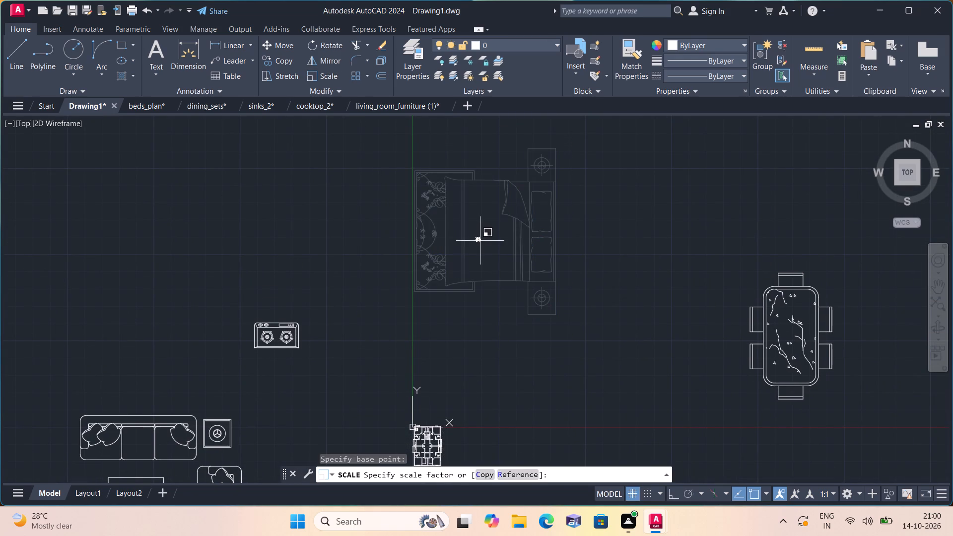
{"action": "left_click", "coordinate": [481, 242]}
Move the reduced northern bed set into the empty space just east of the floor plan's northeast corner.
{"action": "left_click", "coordinate": [502, 257]}
{"action": "left_click", "coordinate": [458, 214]}
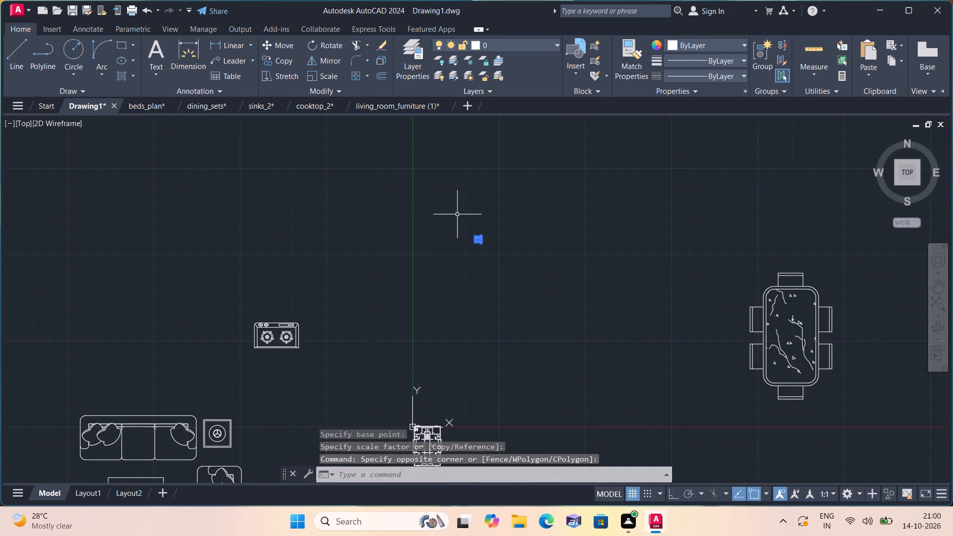
{"action": "left_click", "coordinate": [282, 44]}
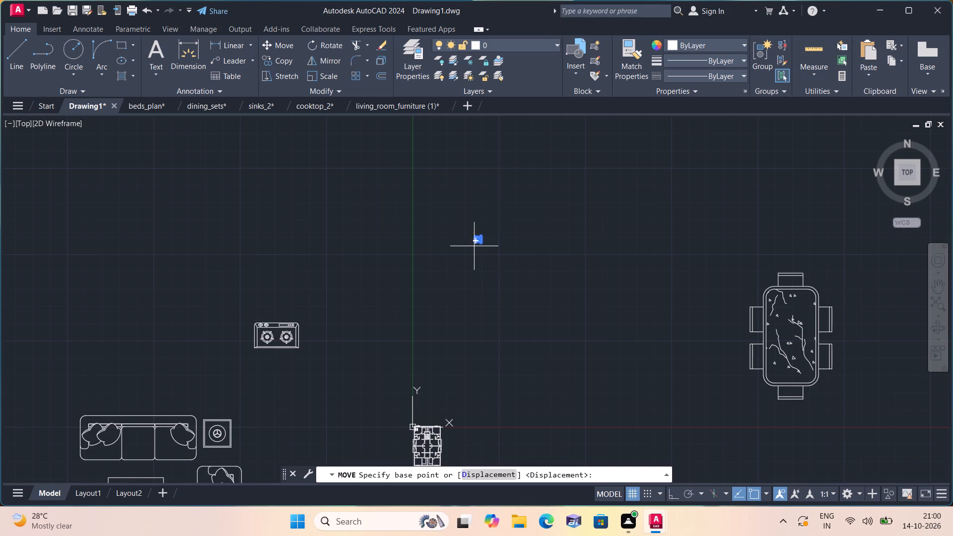
{"action": "left_click", "coordinate": [474, 246]}
{"action": "middle_click_drag", "start_coordinate": [458, 407], "coordinate": [458, 265]}
{"action": "scroll", "coordinate": [445, 298], "scroll_direction": "up", "scroll_amount": 2}
{"action": "scroll", "coordinate": [397, 269], "scroll_direction": "up", "scroll_amount": 2}
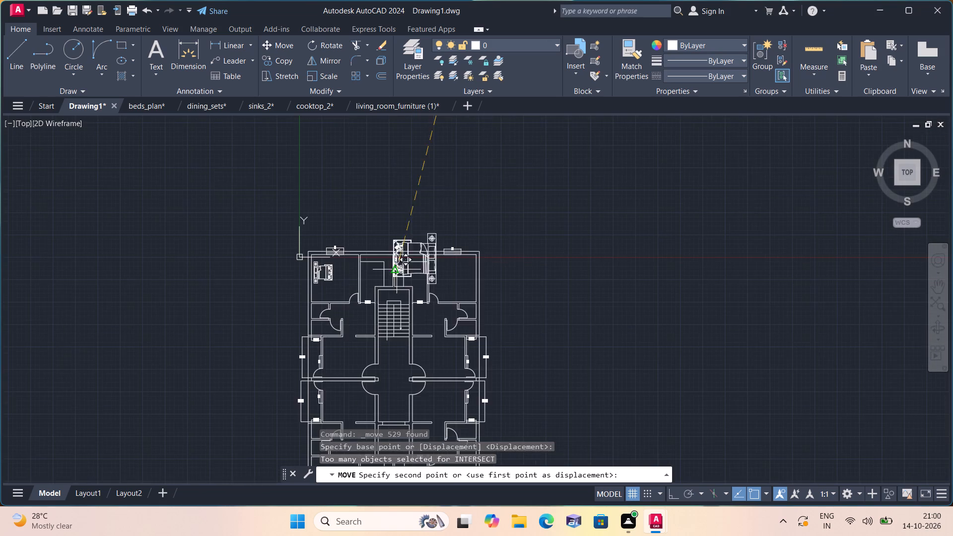
{"action": "scroll", "coordinate": [472, 317], "scroll_direction": "up", "scroll_amount": 1}
{"action": "left_click", "coordinate": [612, 286]}
Scale the bed set east of the floor plan down freehand about its middle, to about a fifth of its size.
{"action": "left_click", "coordinate": [566, 205]}
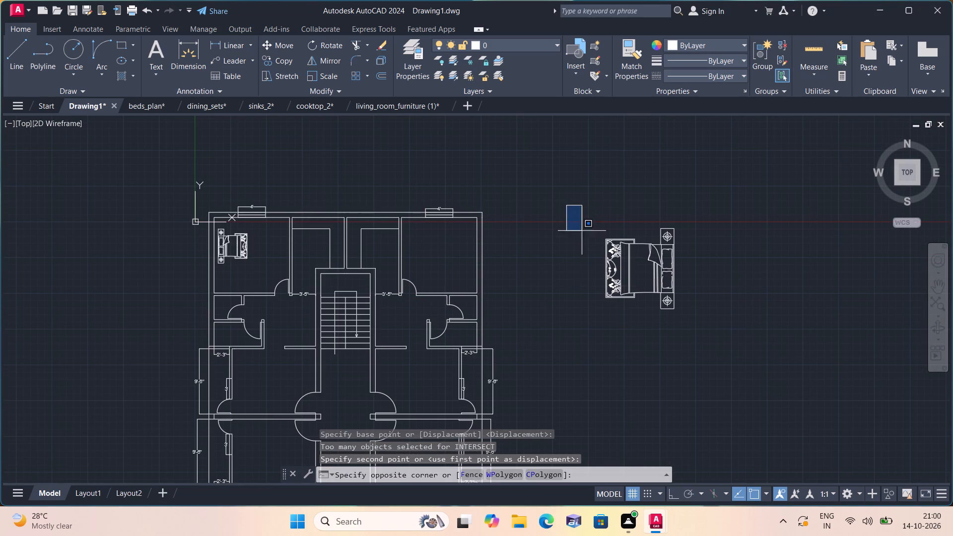
{"action": "left_click", "coordinate": [713, 349]}
{"action": "left_click", "coordinate": [332, 76]}
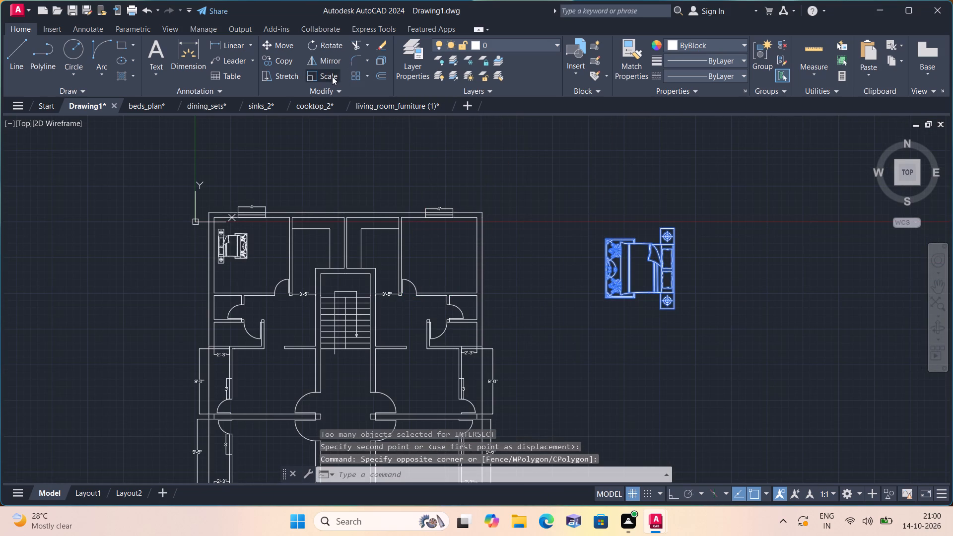
{"action": "left_click", "coordinate": [640, 275]}
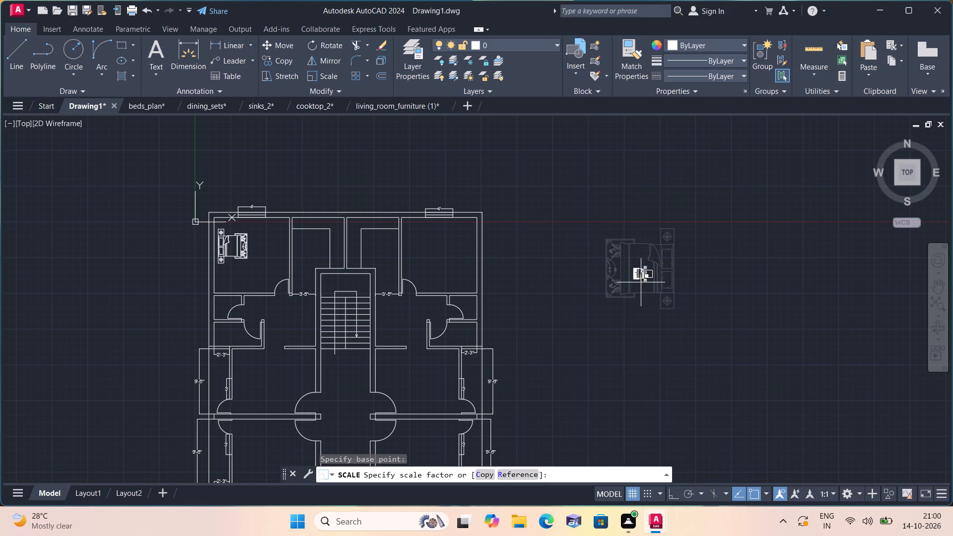
{"action": "left_click", "coordinate": [641, 282]}
Move the reduced bed set from east of the floor plan into the northeast bedroom.
{"action": "left_click", "coordinate": [673, 301]}
{"action": "left_click", "coordinate": [575, 203]}
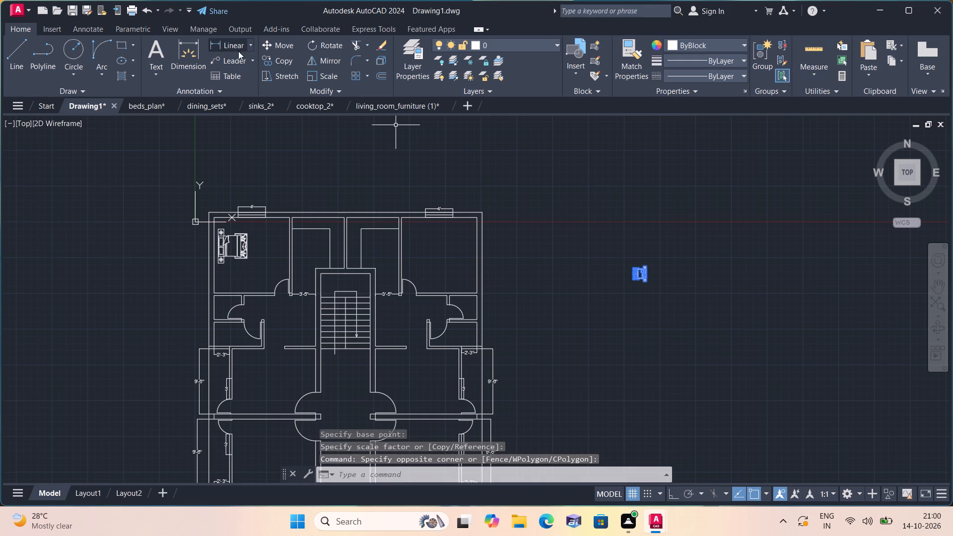
{"action": "left_click", "coordinate": [278, 45]}
{"action": "left_click", "coordinate": [646, 277]}
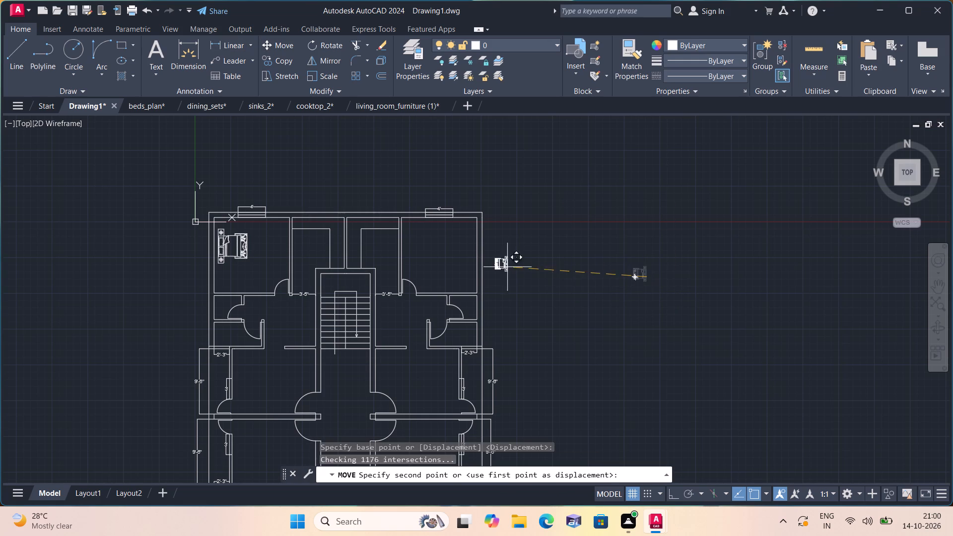
{"action": "left_click", "coordinate": [457, 254]}
Scale the northeast bedroom's bed set up freehand to about twice its size, from a base point on its upper part.
{"action": "scroll", "coordinate": [464, 266], "scroll_direction": "up", "scroll_amount": 1}
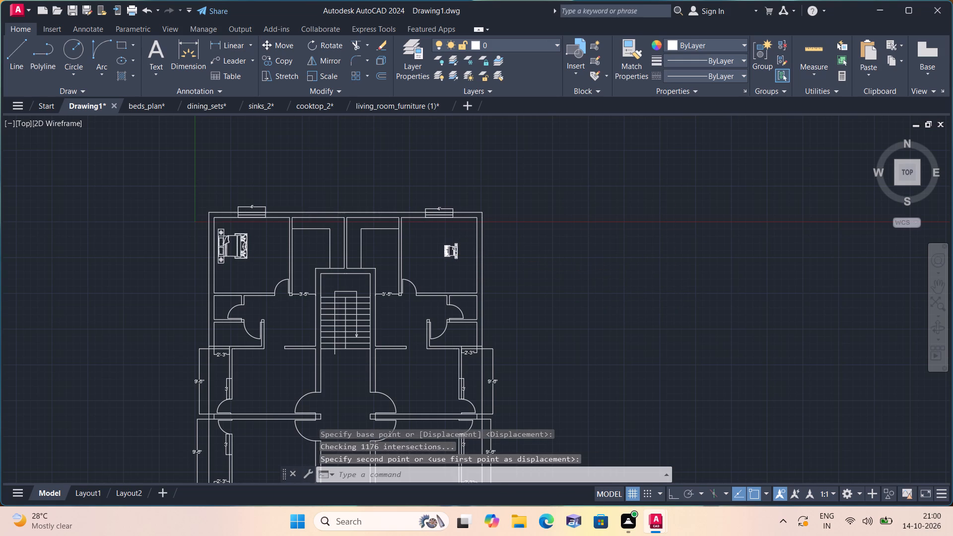
{"action": "scroll", "coordinate": [464, 266], "scroll_direction": "up", "scroll_amount": 1}
{"action": "middle_click_drag", "start_coordinate": [496, 302], "coordinate": [520, 329]}
{"action": "scroll", "coordinate": [429, 289], "scroll_direction": "down", "scroll_amount": 1}
{"action": "middle_click_drag", "start_coordinate": [413, 296], "coordinate": [469, 321]}
{"action": "scroll", "coordinate": [543, 326], "scroll_direction": "up", "scroll_amount": 1}
{"action": "left_click", "coordinate": [504, 318]}
{"action": "left_click", "coordinate": [413, 240]}
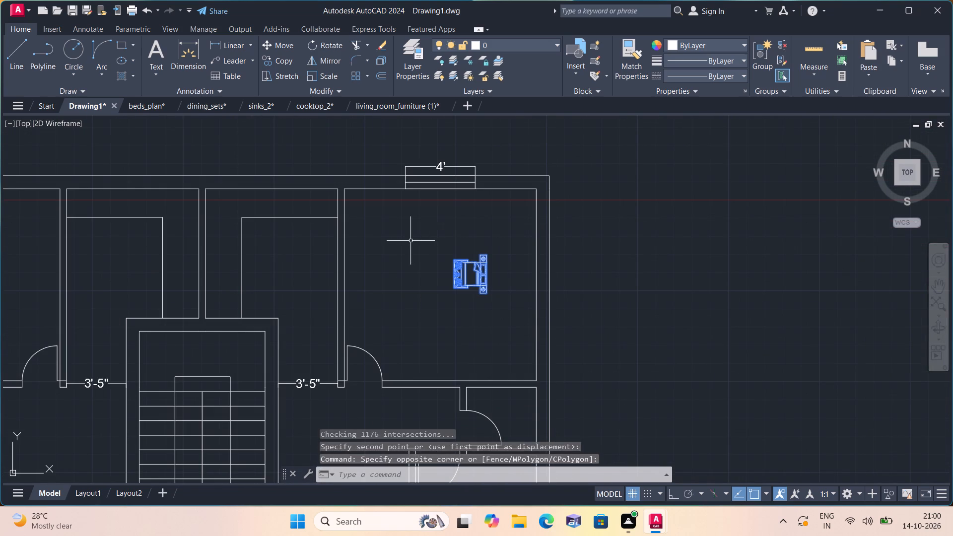
{"action": "left_click", "coordinate": [331, 75]}
{"action": "left_click", "coordinate": [465, 265]}
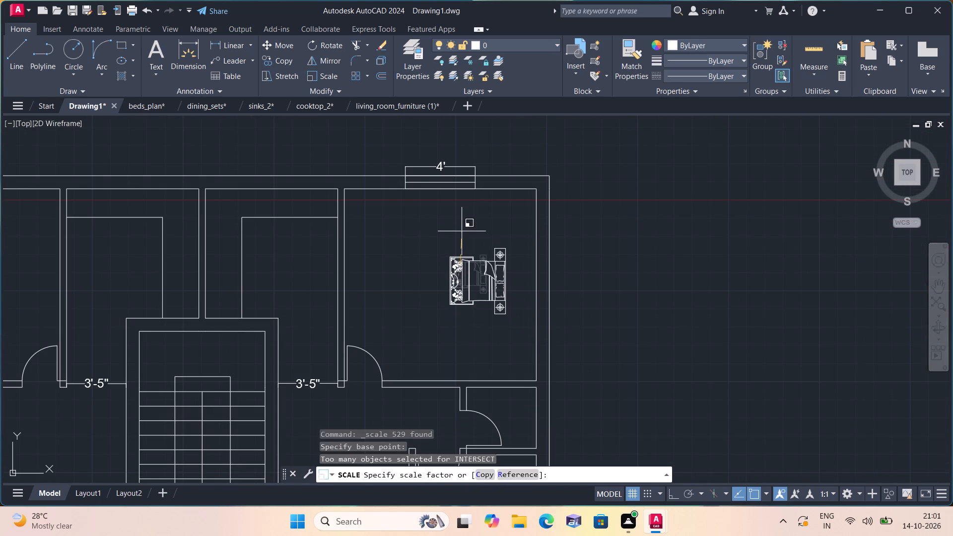
{"action": "left_click", "coordinate": [483, 231]}
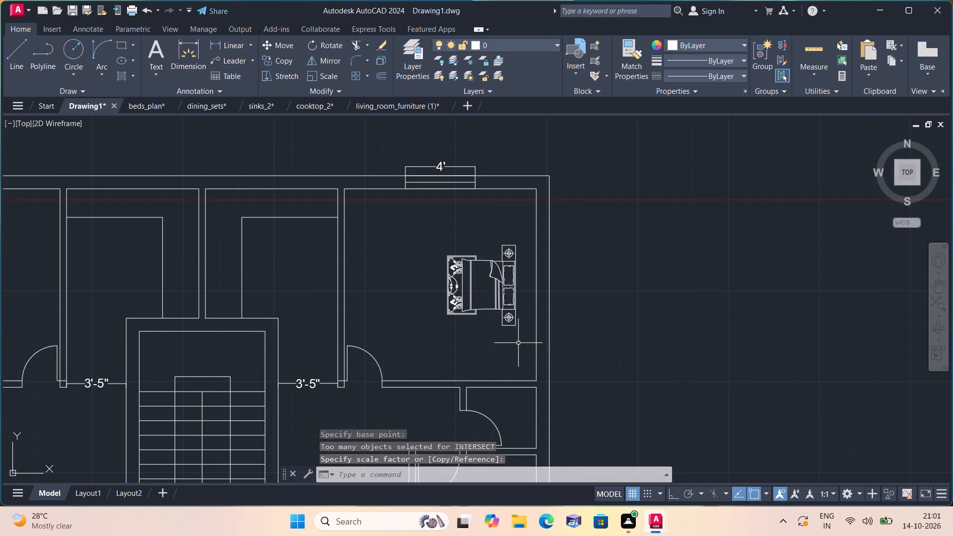
Move the northeast bedroom's bed set slightly north and west, away from the east wall.
{"action": "left_click", "coordinate": [518, 343]}
{"action": "left_click", "coordinate": [437, 233]}
{"action": "left_click", "coordinate": [276, 46]}
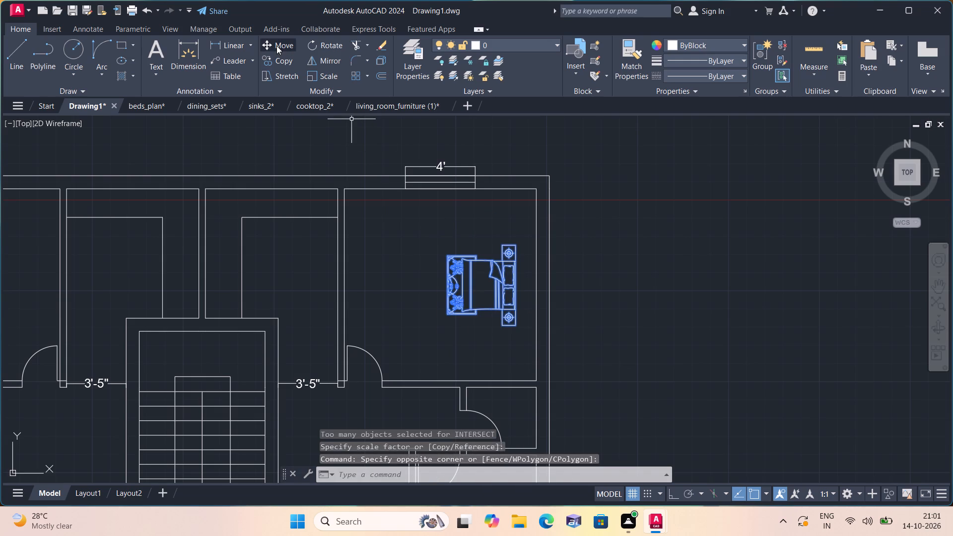
{"action": "left_click", "coordinate": [491, 275]}
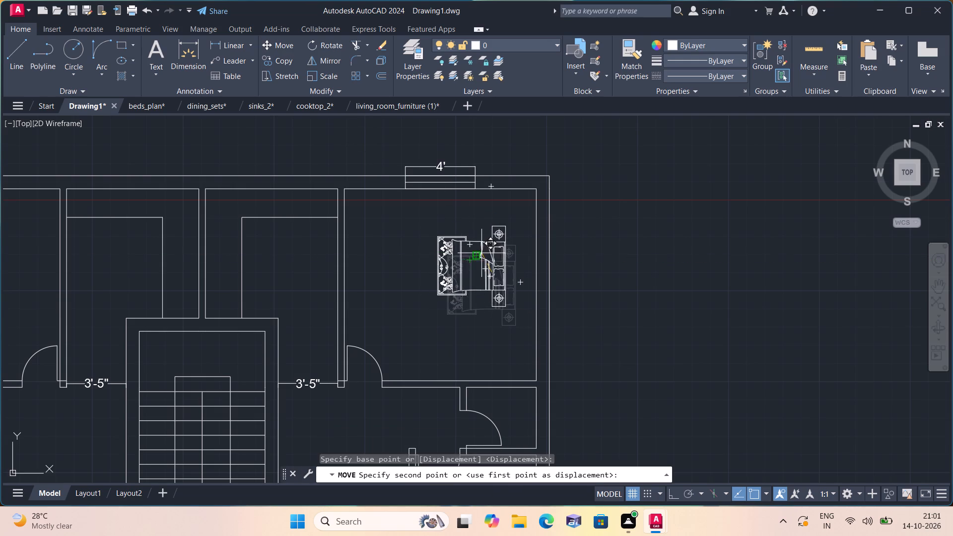
{"action": "left_click", "coordinate": [482, 253]}
Scale the northeast bedroom's bed set up freehand about a point near its middle, enlarging it by about two-thirds.
{"action": "left_click_drag", "start_coordinate": [515, 329], "coordinate": [509, 312]}
{"action": "left_click", "coordinate": [411, 221]}
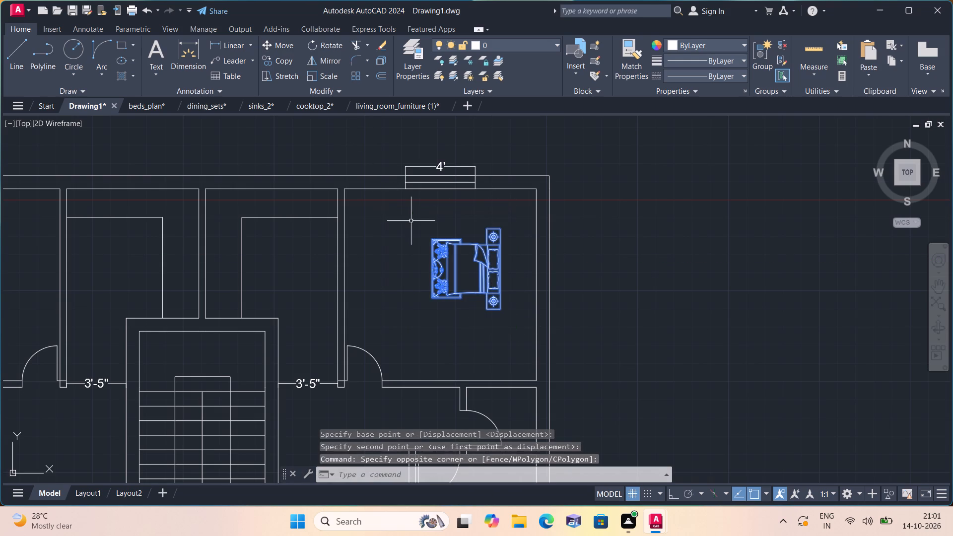
{"action": "left_click", "coordinate": [332, 76]}
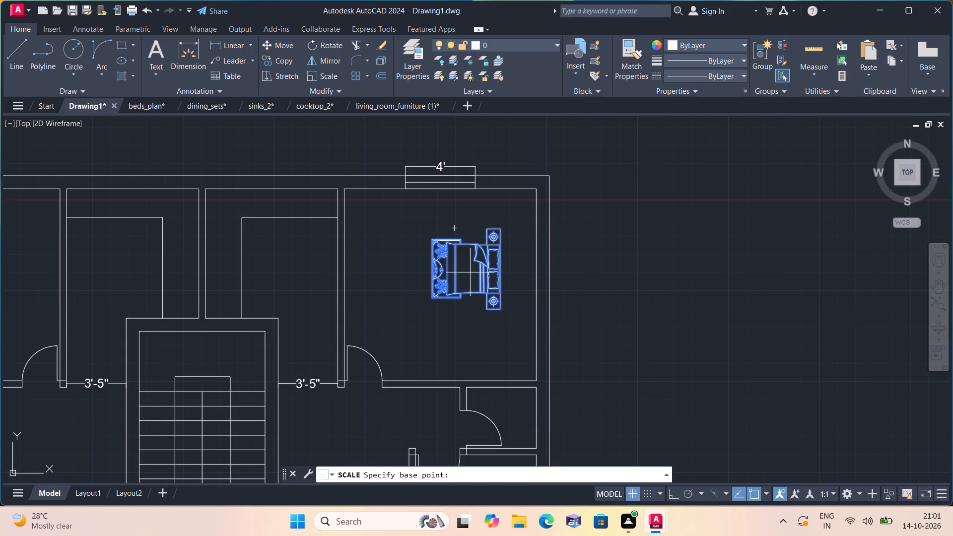
{"action": "left_click", "coordinate": [470, 272]}
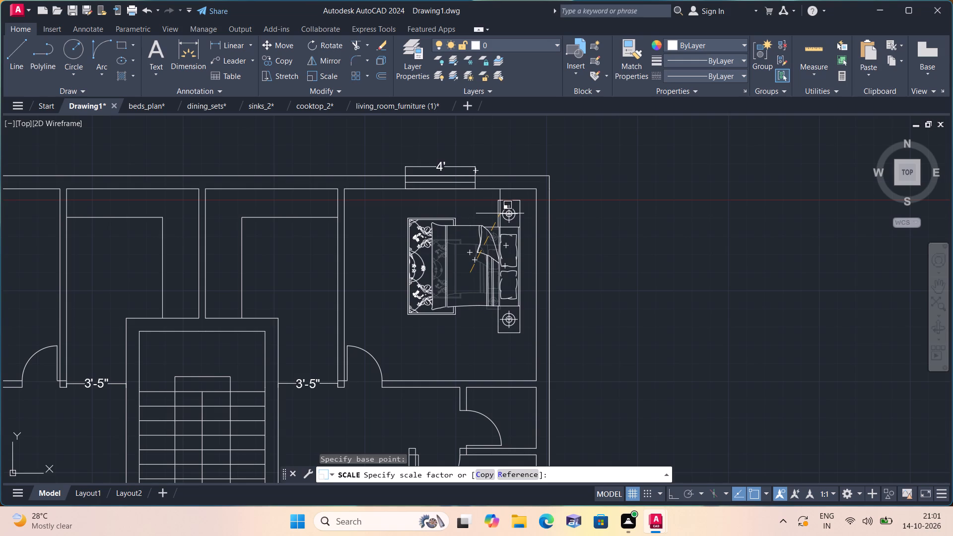
{"action": "left_click", "coordinate": [500, 213]}
Move the northwest bedroom's bed set a short distance straight east, away from the west wall.
{"action": "middle_click_drag", "start_coordinate": [421, 313], "coordinate": [577, 293]}
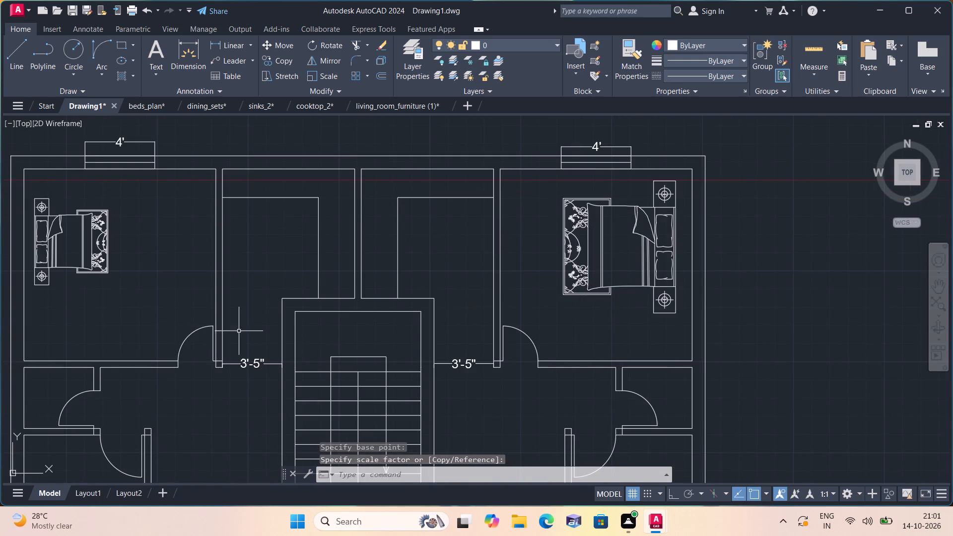
{"action": "middle_click_drag", "start_coordinate": [146, 289], "coordinate": [287, 309]}
{"action": "scroll", "coordinate": [146, 289], "scroll_direction": "down", "scroll_amount": 1}
{"action": "scroll", "coordinate": [148, 288], "scroll_direction": "up", "scroll_amount": 2}
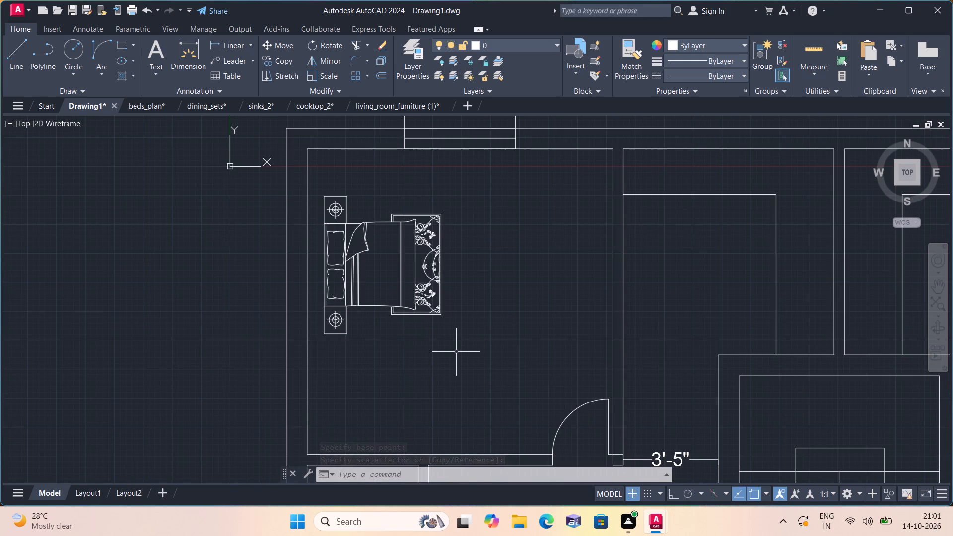
{"action": "scroll", "coordinate": [433, 347], "scroll_direction": "down", "scroll_amount": 1}
{"action": "middle_click_drag", "start_coordinate": [431, 347], "coordinate": [355, 338]}
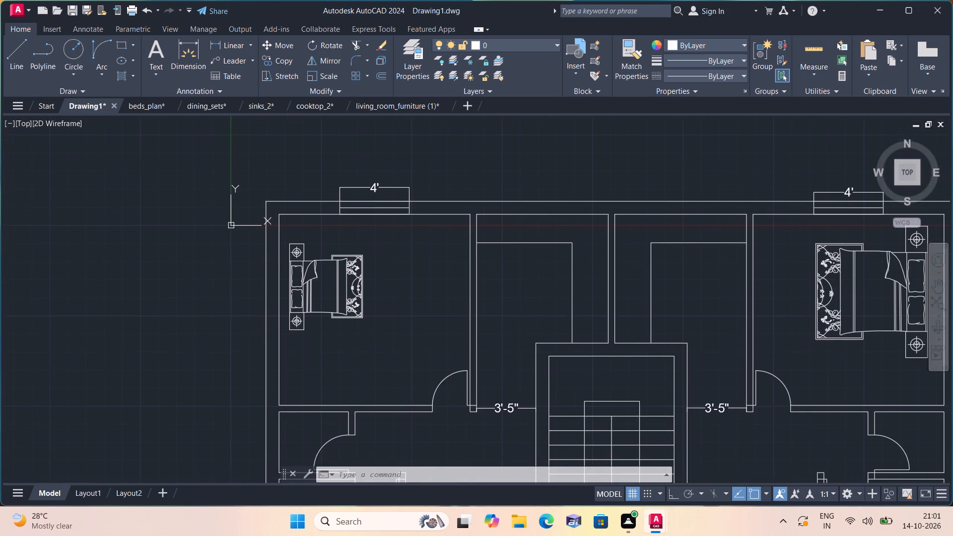
{"action": "scroll", "coordinate": [352, 348], "scroll_direction": "up", "scroll_amount": 1}
{"action": "left_click", "coordinate": [412, 348]}
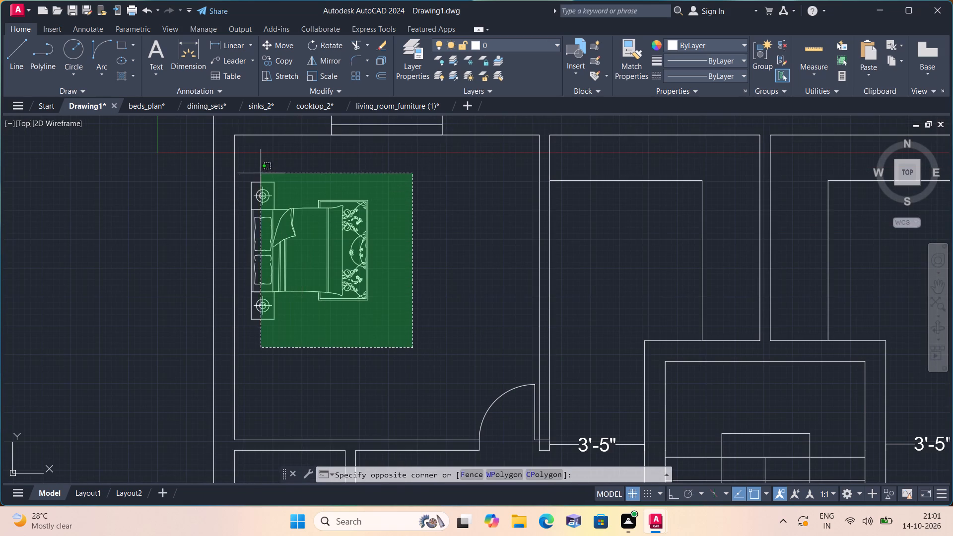
{"action": "left_click", "coordinate": [249, 167]}
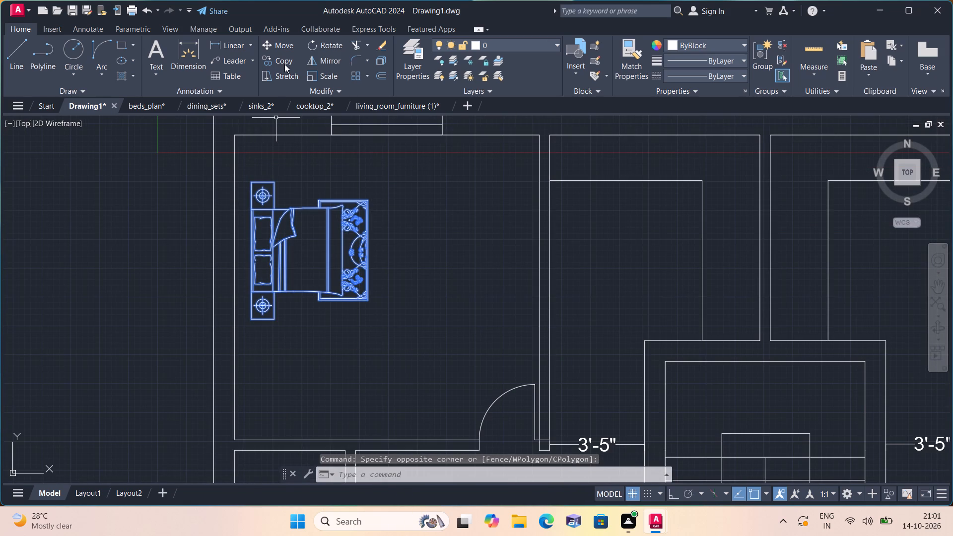
{"action": "left_click", "coordinate": [285, 48]}
{"action": "left_click", "coordinate": [316, 243]}
{"action": "left_click", "coordinate": [343, 246]}
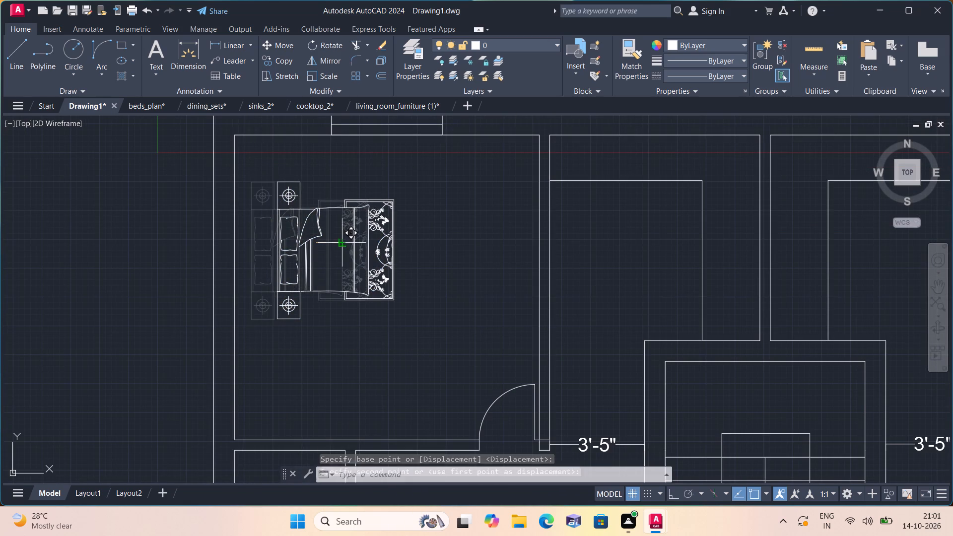
Scale the northwest bedroom's bed set up freehand about a point near its middle, enlarging it by about a third.
{"action": "left_click", "coordinate": [449, 366]}
{"action": "left_click", "coordinate": [266, 168]}
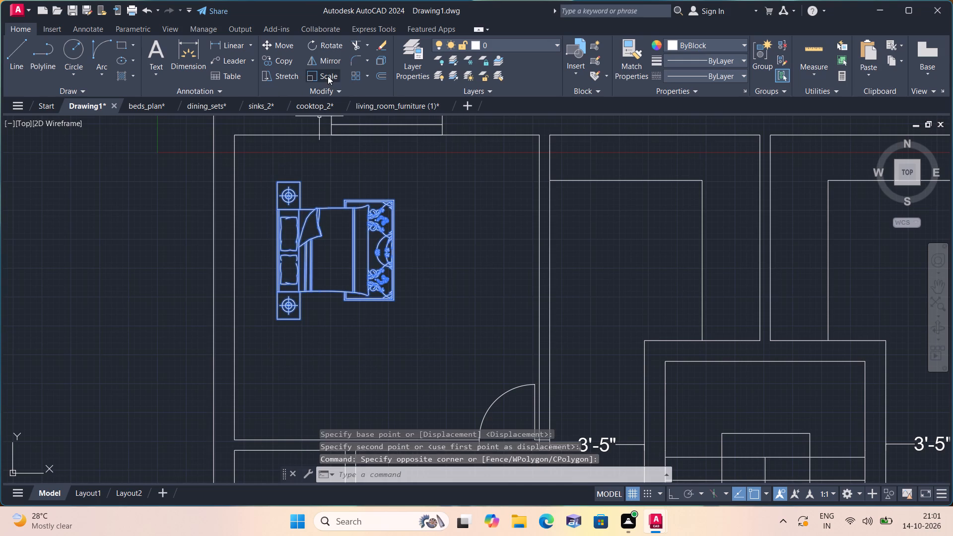
{"action": "left_click", "coordinate": [328, 76]}
{"action": "left_click", "coordinate": [340, 248]}
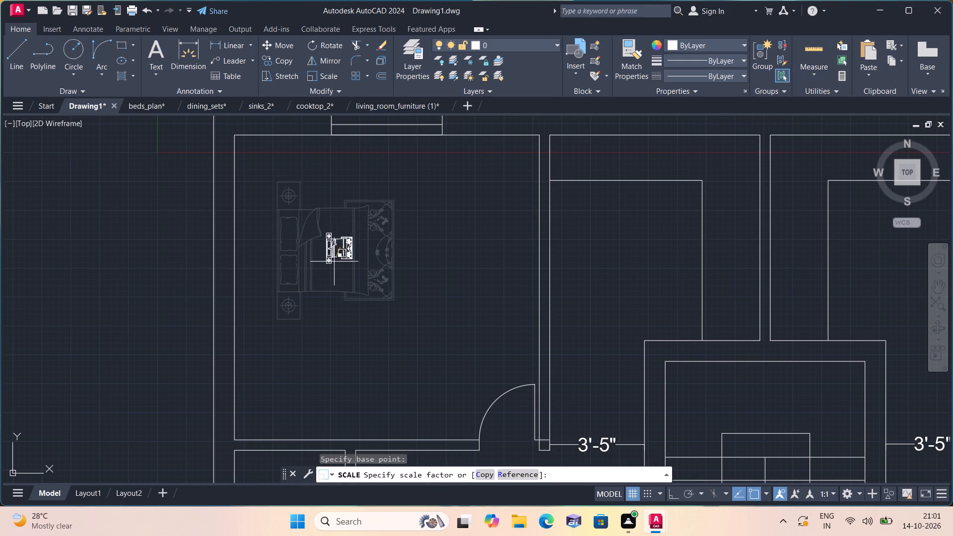
{"action": "left_click", "coordinate": [344, 339]}
{"action": "scroll", "coordinate": [378, 334], "scroll_direction": "down", "scroll_amount": 1}
{"action": "middle_click_drag", "start_coordinate": [403, 331], "coordinate": [283, 246]}
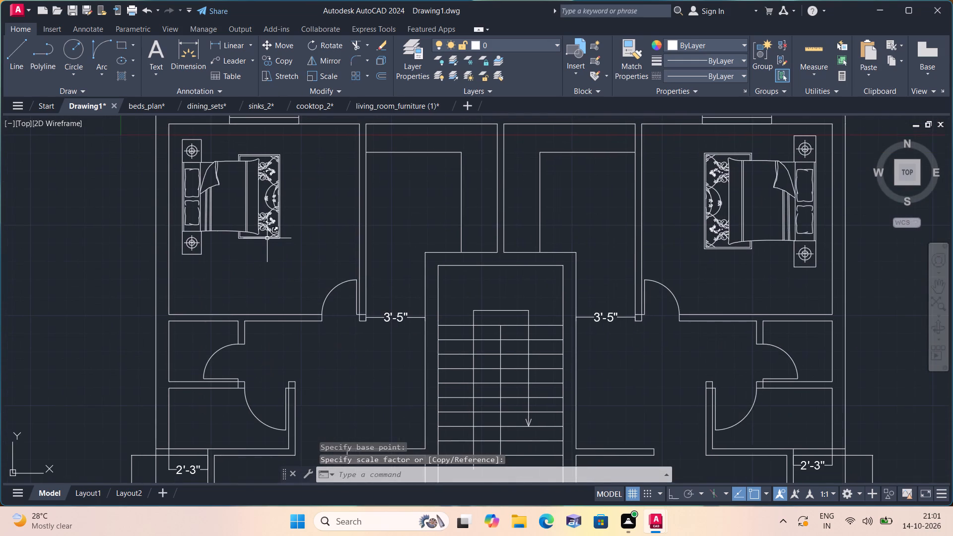
Copy the northwest bedroom's bed set into the southwest bedroom, placing it near the west wall.
{"action": "scroll", "coordinate": [268, 238], "scroll_direction": "up", "scroll_amount": 1}
{"action": "left_click", "coordinate": [321, 281]}
{"action": "middle_click_drag", "start_coordinate": [234, 202], "coordinate": [259, 277]}
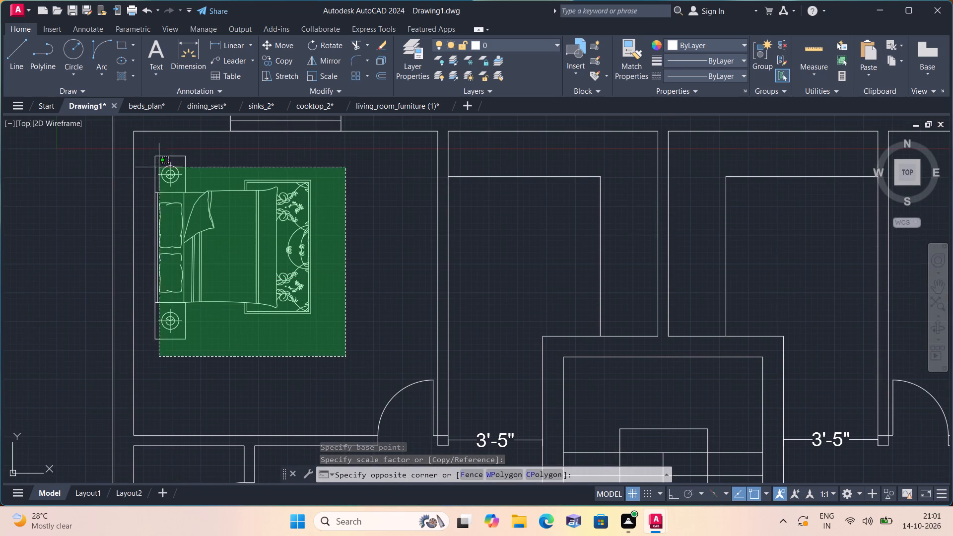
{"action": "left_click", "coordinate": [142, 151]}
{"action": "left_click", "coordinate": [286, 59]}
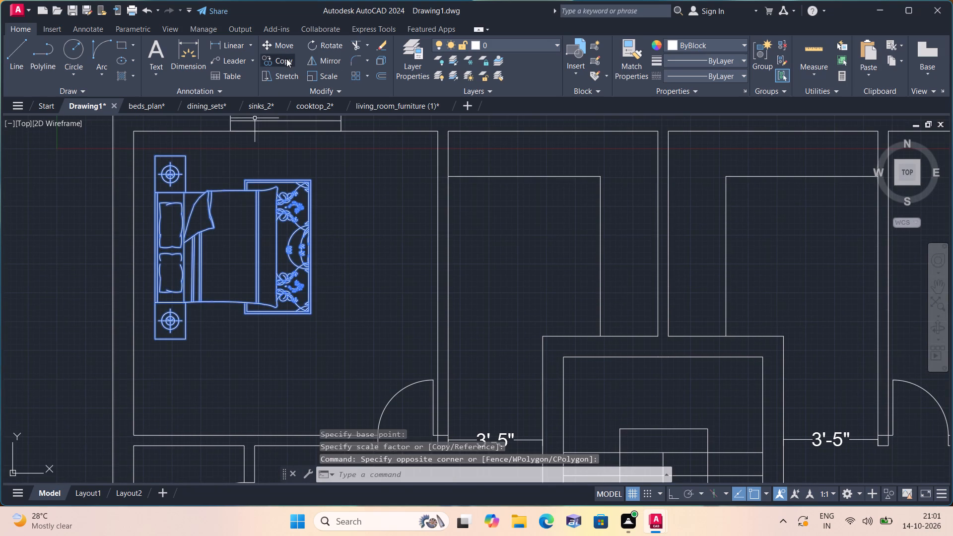
{"action": "left_click", "coordinate": [228, 192]}
{"action": "middle_click_drag", "start_coordinate": [275, 281], "coordinate": [268, 124]}
{"action": "scroll", "coordinate": [275, 281], "scroll_direction": "down", "scroll_amount": 1}
{"action": "middle_click_drag", "start_coordinate": [296, 243], "coordinate": [310, 120]}
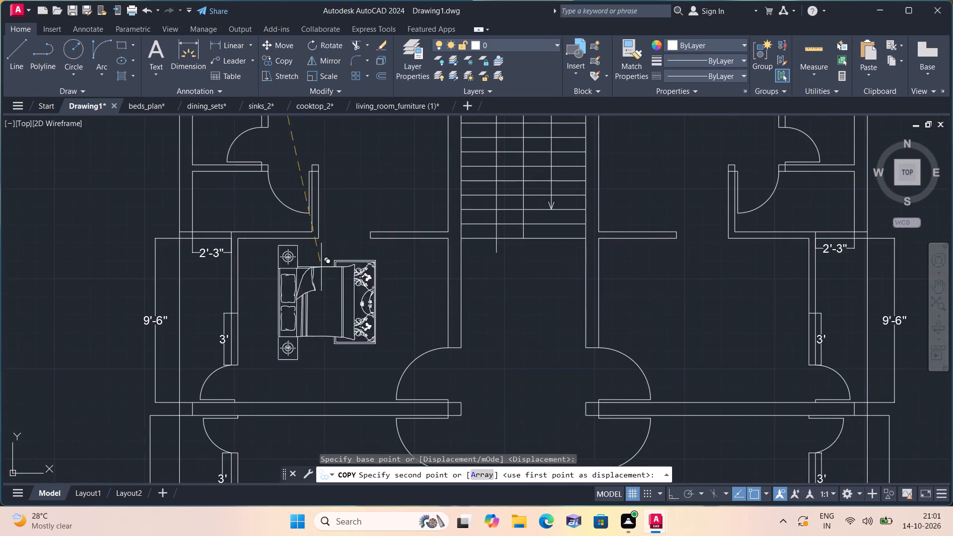
{"action": "middle_click_drag", "start_coordinate": [321, 296], "coordinate": [313, 201]}
{"action": "middle_click_drag", "start_coordinate": [337, 333], "coordinate": [305, 160]}
{"action": "middle_click_drag", "start_coordinate": [337, 302], "coordinate": [314, 160]}
{"action": "middle_click_drag", "start_coordinate": [333, 282], "coordinate": [329, 164]}
{"action": "middle_click_drag", "start_coordinate": [280, 253], "coordinate": [309, 179]}
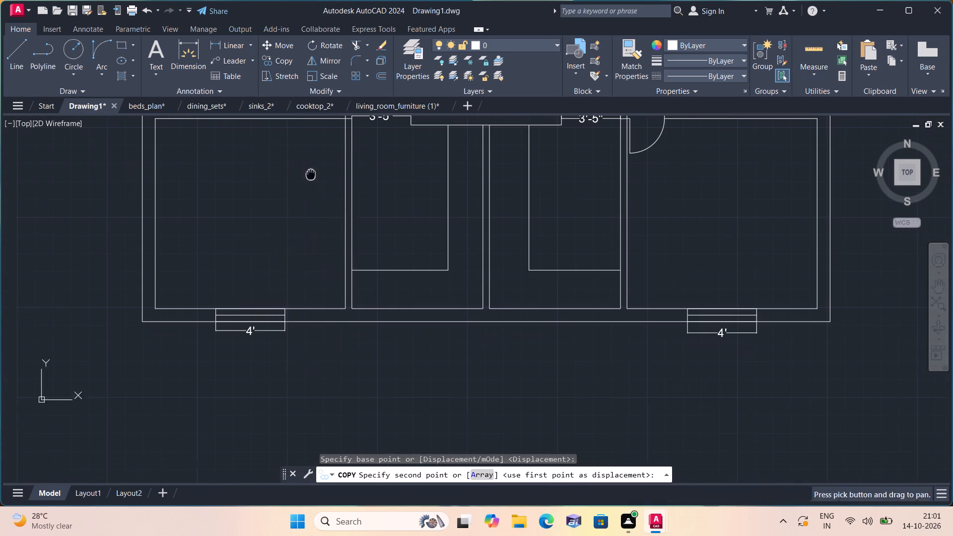
{"action": "middle_click_drag", "start_coordinate": [245, 184], "coordinate": [283, 294]}
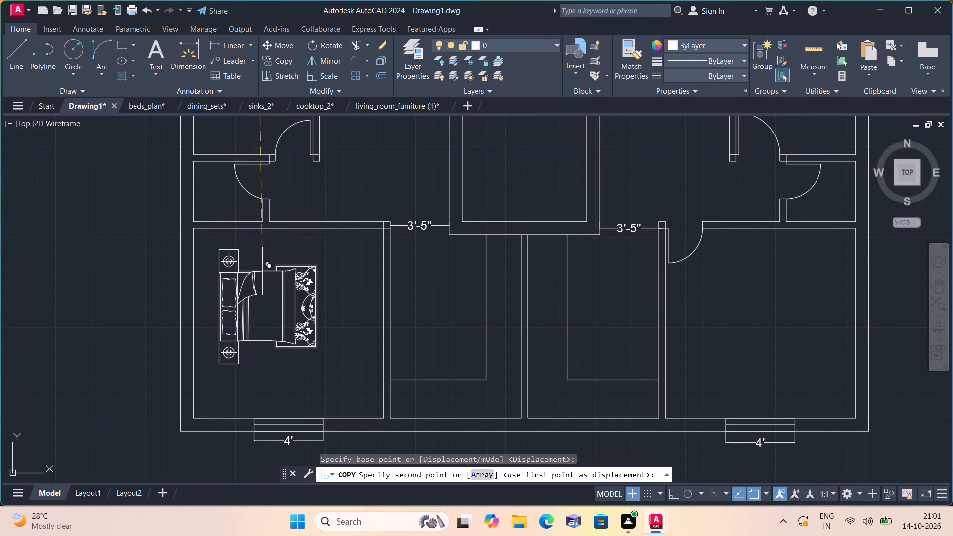
{"action": "left_click", "coordinate": [252, 276]}
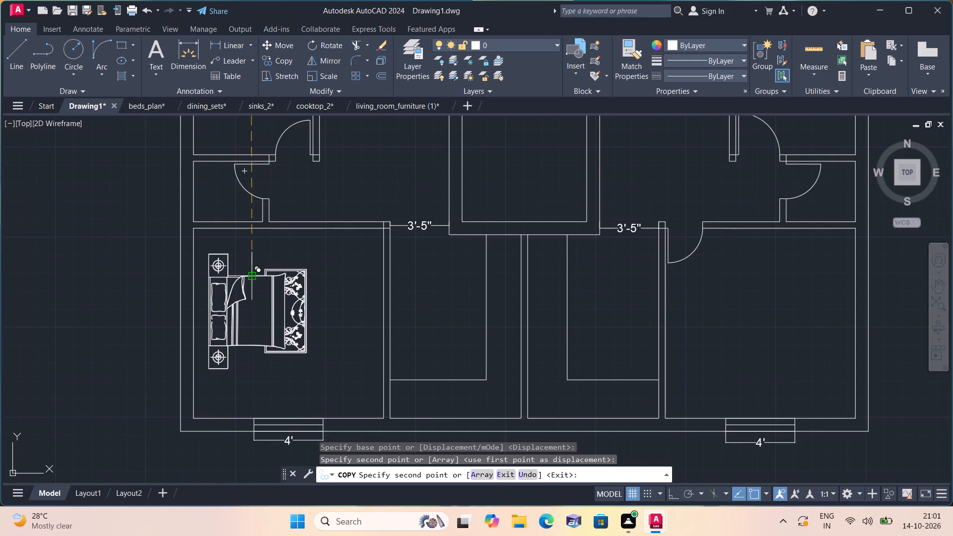
{"action": "key", "text": "Escape"}
Copy the northeast bedroom's bed set into the southeast bedroom, placing it near the east wall.
{"action": "middle_click_drag", "start_coordinate": [287, 211], "coordinate": [211, 319]}
{"action": "scroll", "coordinate": [213, 323], "scroll_direction": "down", "scroll_amount": 2}
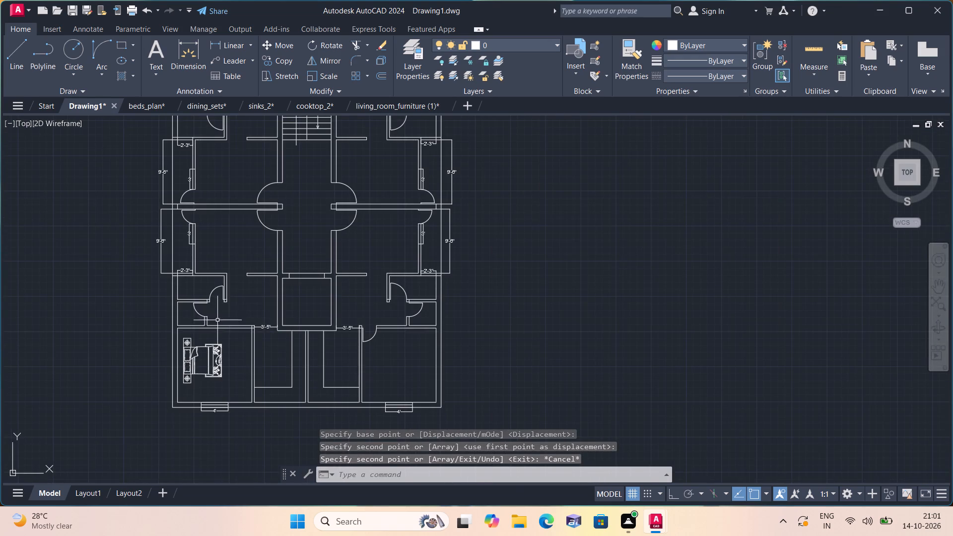
{"action": "middle_click_drag", "start_coordinate": [318, 199], "coordinate": [273, 384]}
{"action": "middle_click_drag", "start_coordinate": [313, 343], "coordinate": [305, 428]}
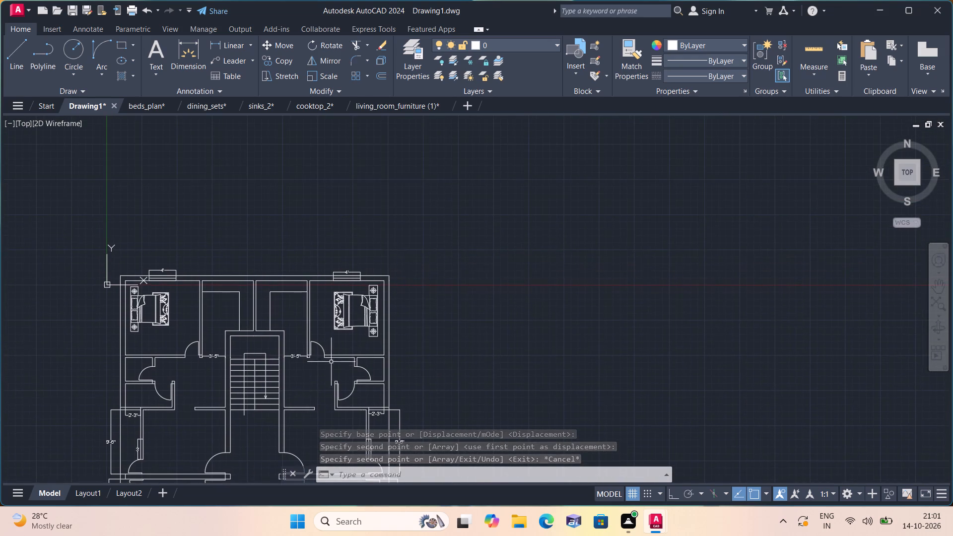
{"action": "scroll", "coordinate": [340, 337], "scroll_direction": "up", "scroll_amount": 2}
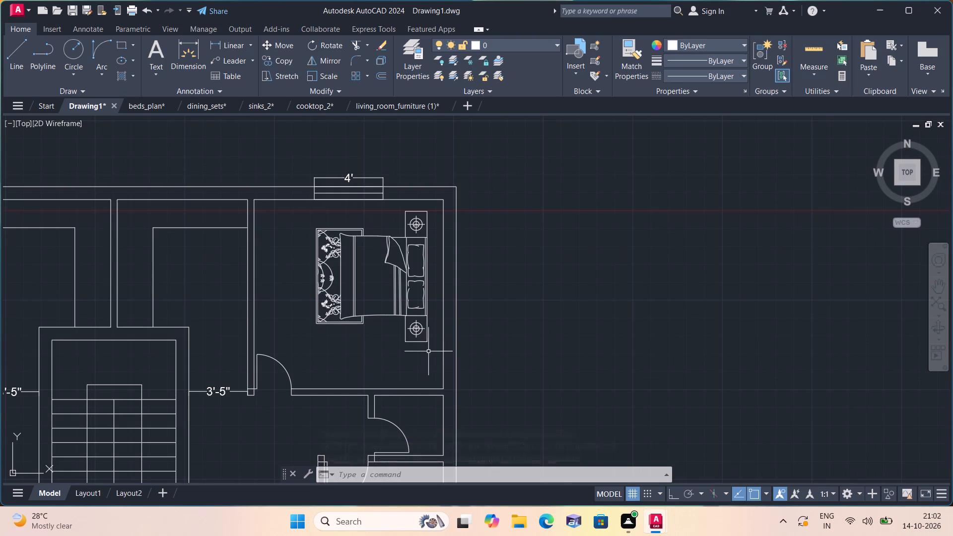
{"action": "left_click", "coordinate": [430, 348]}
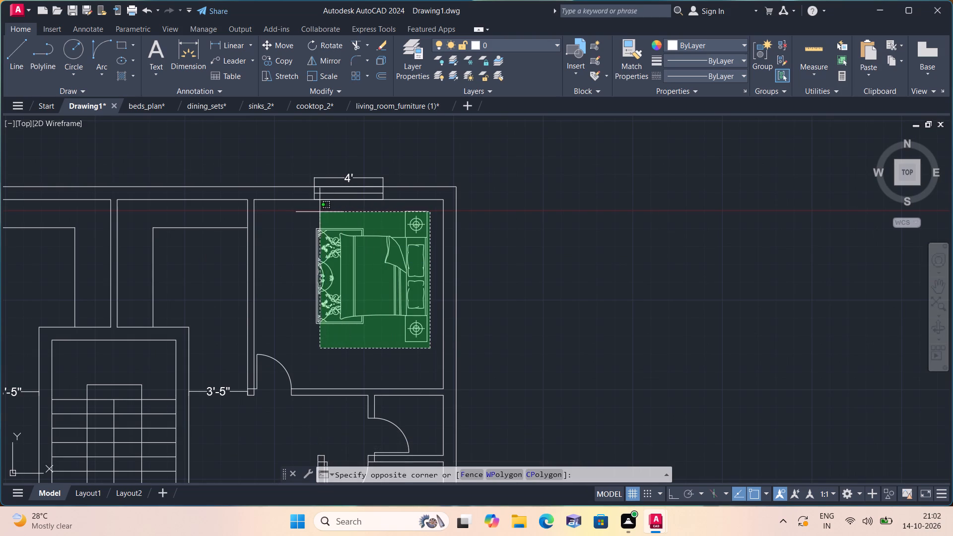
{"action": "left_click", "coordinate": [311, 211]}
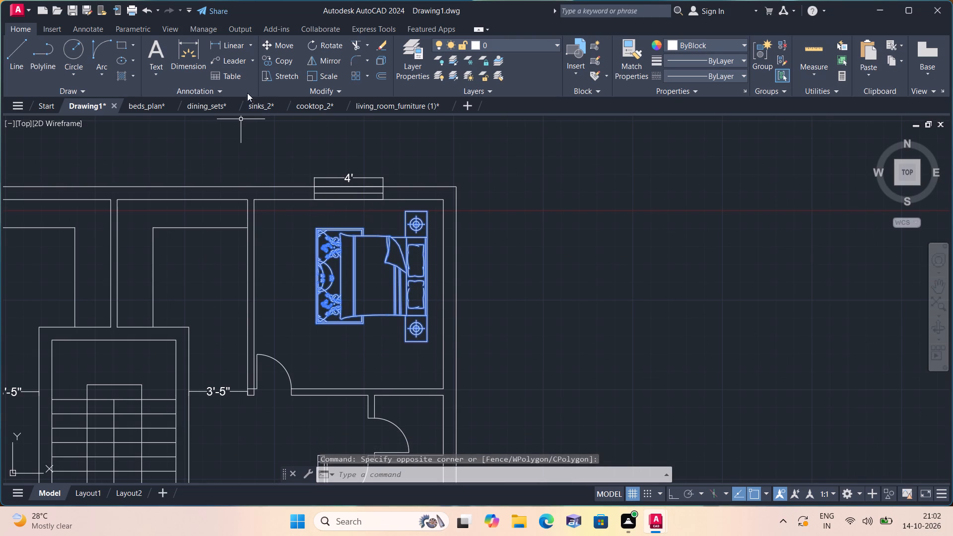
{"action": "left_click", "coordinate": [285, 59]}
{"action": "left_click_drag", "start_coordinate": [365, 273], "coordinate": [366, 282]}
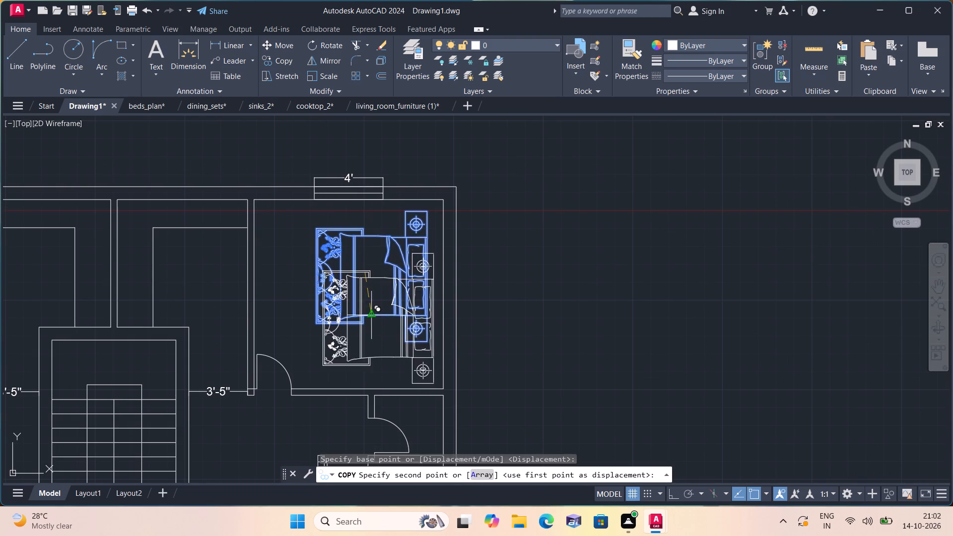
{"action": "middle_click_drag", "start_coordinate": [374, 317], "coordinate": [367, 236]}
{"action": "scroll", "coordinate": [366, 247], "scroll_direction": "down", "scroll_amount": 1}
{"action": "middle_click_drag", "start_coordinate": [394, 303], "coordinate": [392, 203]}
{"action": "middle_click_drag", "start_coordinate": [406, 299], "coordinate": [408, 190]}
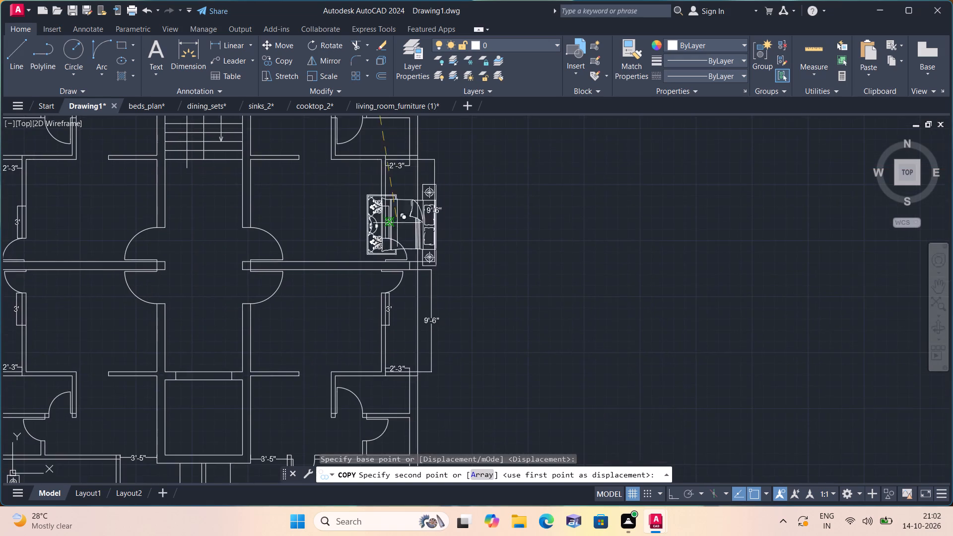
{"action": "middle_click_drag", "start_coordinate": [400, 302], "coordinate": [404, 175]}
{"action": "scroll", "coordinate": [404, 157], "scroll_direction": "down", "scroll_amount": 1}
{"action": "middle_click_drag", "start_coordinate": [352, 312], "coordinate": [381, 222]}
{"action": "scroll", "coordinate": [395, 215], "scroll_direction": "up", "scroll_amount": 1}
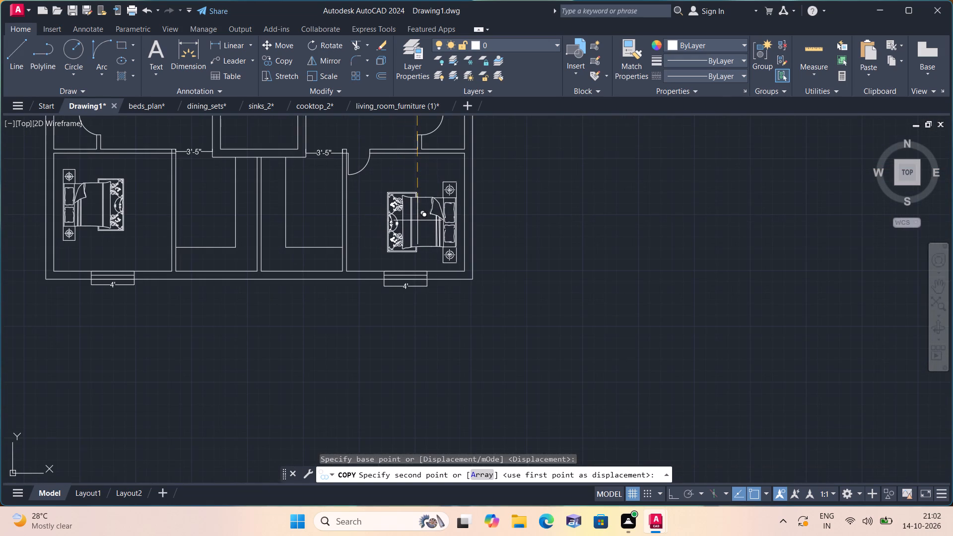
{"action": "left_click", "coordinate": [417, 220]}
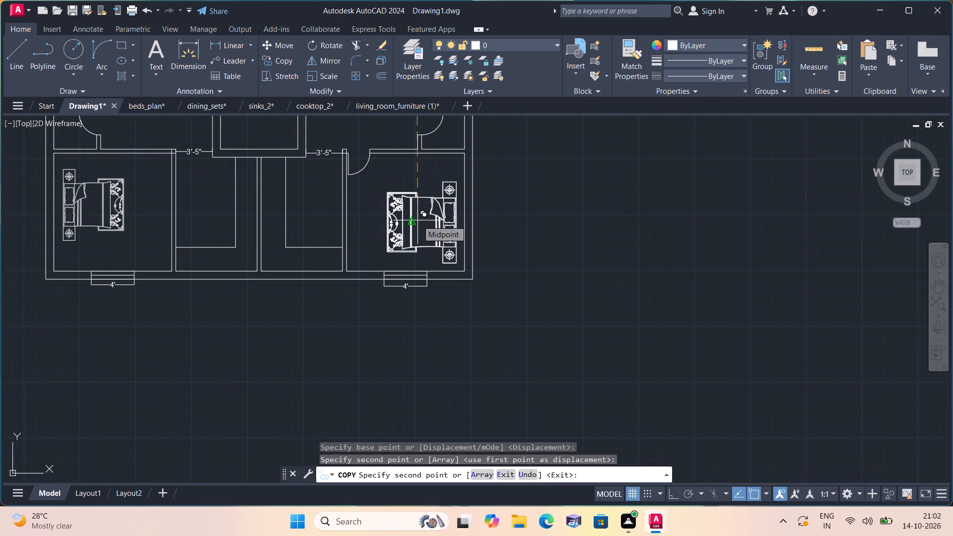
{"action": "key", "text": "Escape"}
Scale the oversized drainboard sink southwest of the plan down freehand about a point near its middle, to kitchen-counter size.
{"action": "scroll", "coordinate": [384, 201], "scroll_direction": "down", "scroll_amount": 1}
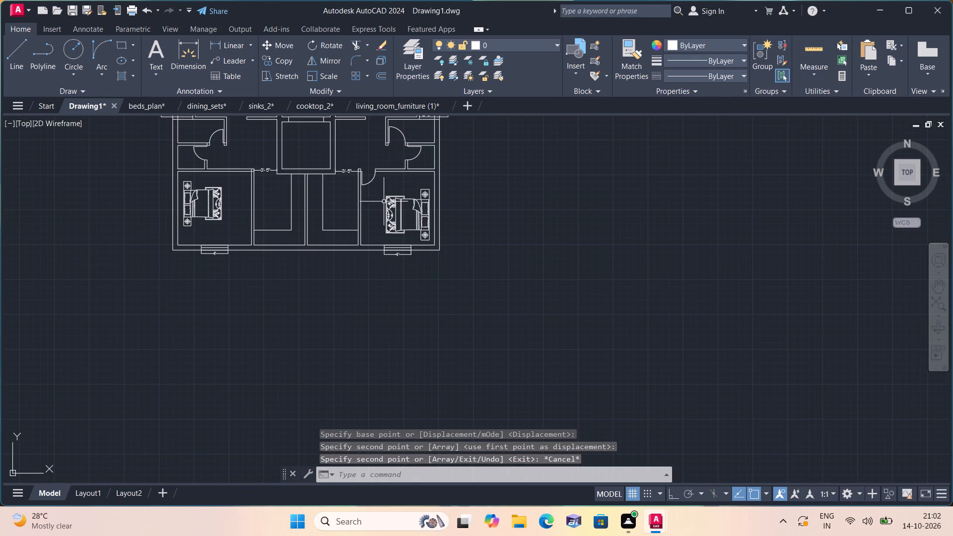
{"action": "scroll", "coordinate": [387, 200], "scroll_direction": "up", "scroll_amount": 1}
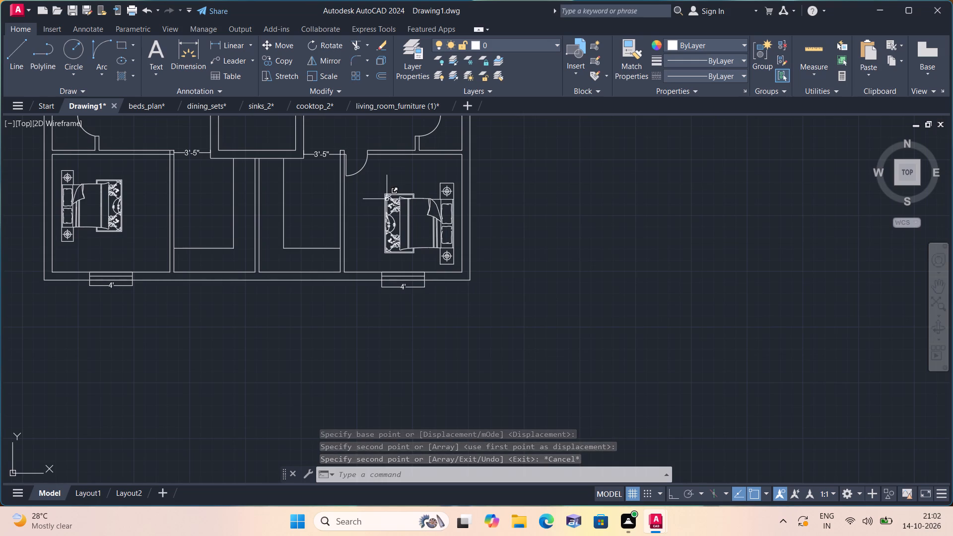
{"action": "middle_click_drag", "start_coordinate": [387, 199], "coordinate": [406, 246]}
{"action": "scroll", "coordinate": [412, 252], "scroll_direction": "down", "scroll_amount": 3}
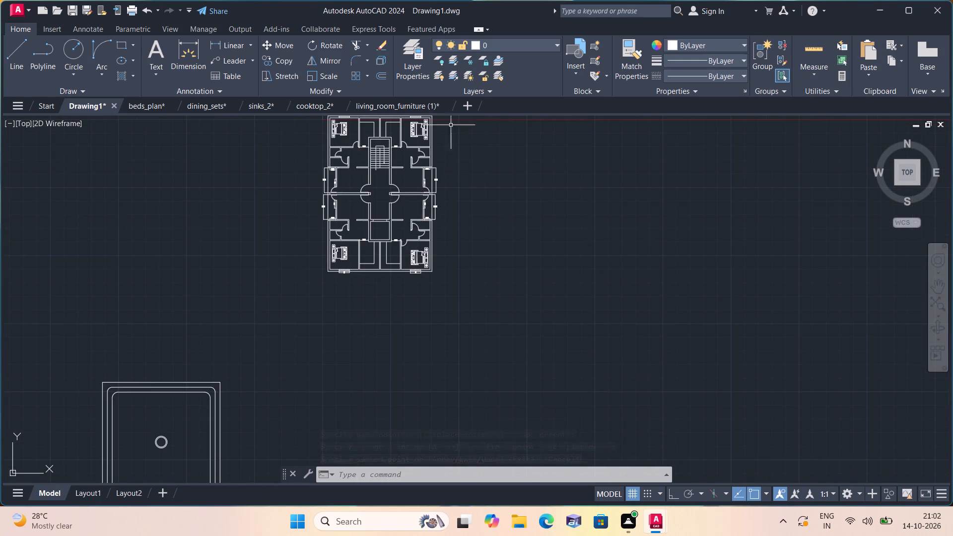
{"action": "scroll", "coordinate": [396, 178], "scroll_direction": "up", "scroll_amount": 2}
{"action": "middle_click_drag", "start_coordinate": [393, 176], "coordinate": [425, 357]}
{"action": "middle_click_drag", "start_coordinate": [382, 204], "coordinate": [381, 325]}
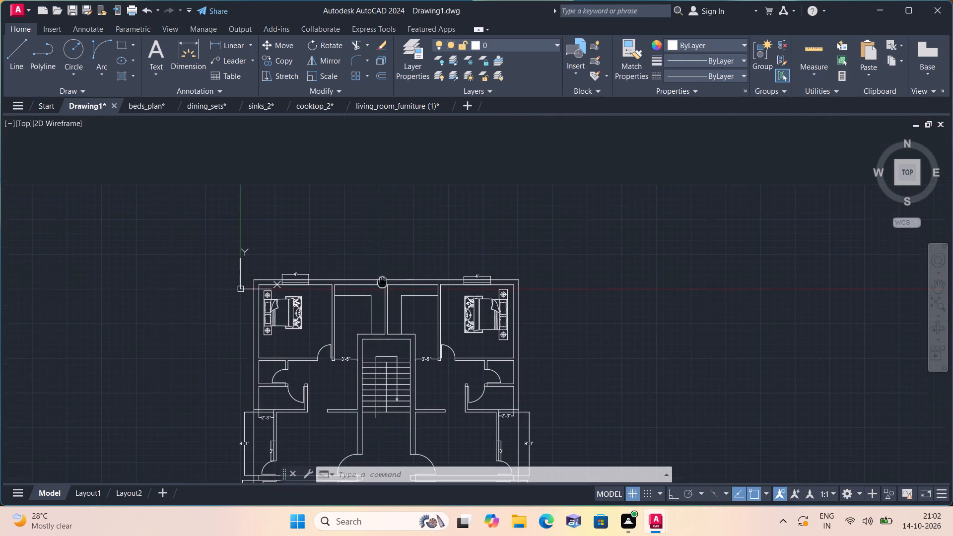
{"action": "middle_click_drag", "start_coordinate": [381, 325], "coordinate": [381, 327]}
{"action": "scroll", "coordinate": [382, 323], "scroll_direction": "down", "scroll_amount": 2}
{"action": "scroll", "coordinate": [396, 264], "scroll_direction": "down", "scroll_amount": 1}
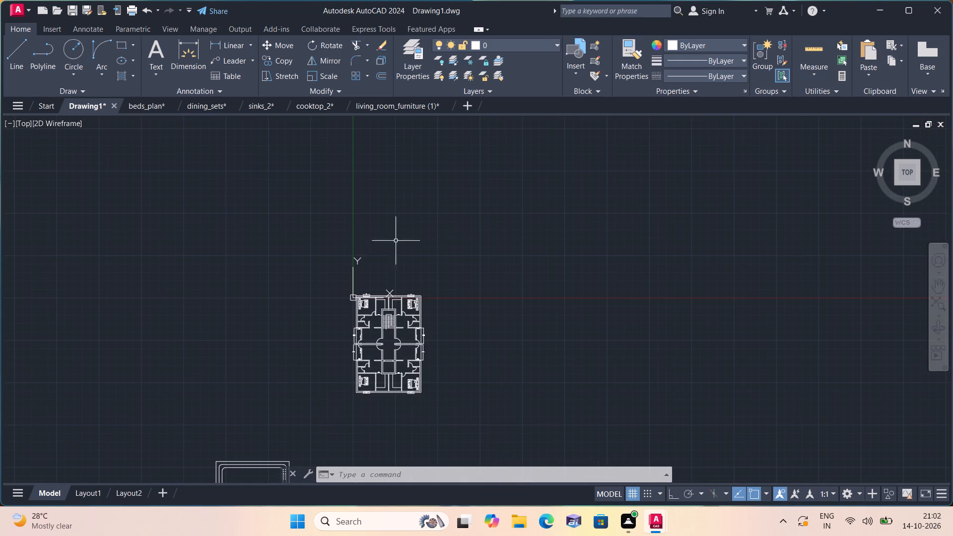
{"action": "middle_click_drag", "start_coordinate": [378, 349], "coordinate": [375, 255]}
{"action": "left_click", "coordinate": [287, 389]}
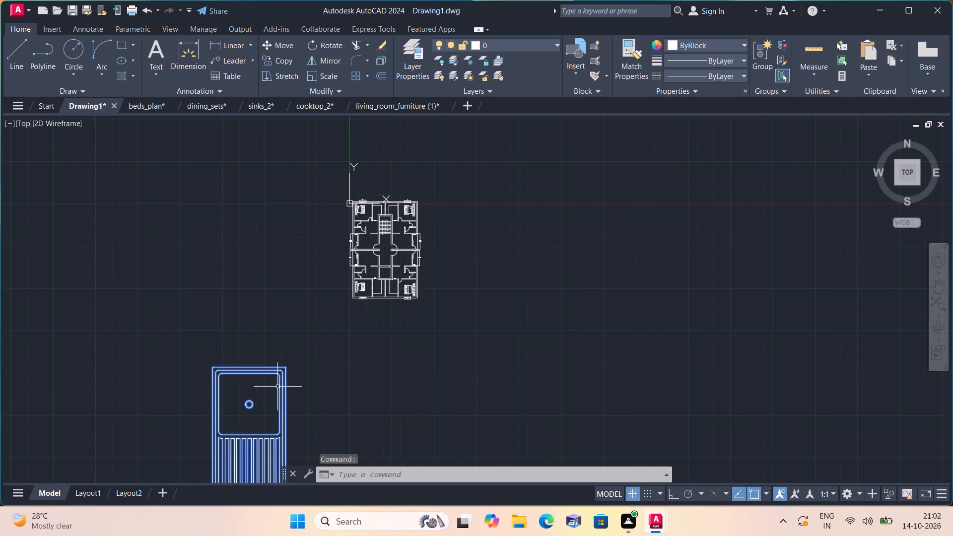
{"action": "left_click", "coordinate": [329, 76]}
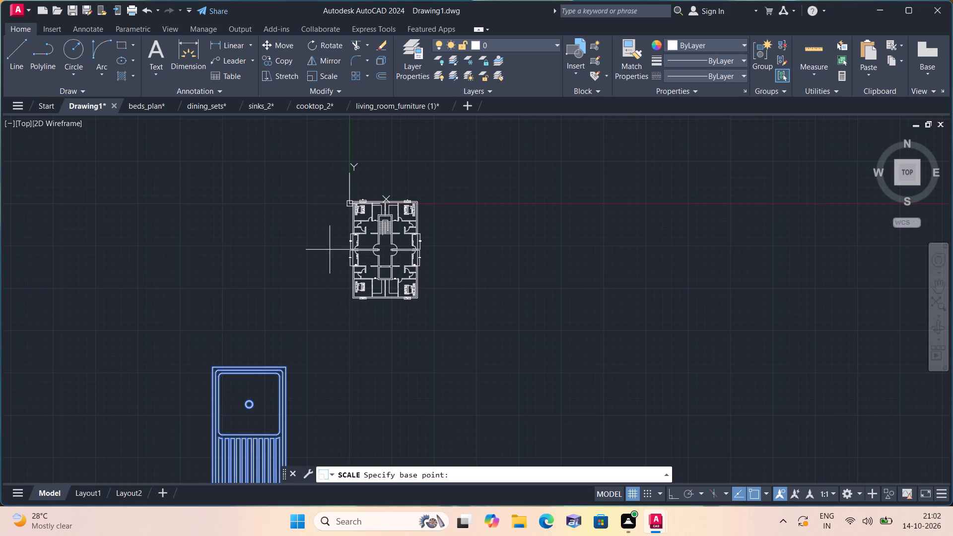
{"action": "middle_click_drag", "start_coordinate": [263, 311], "coordinate": [262, 204]}
{"action": "left_click", "coordinate": [260, 315]}
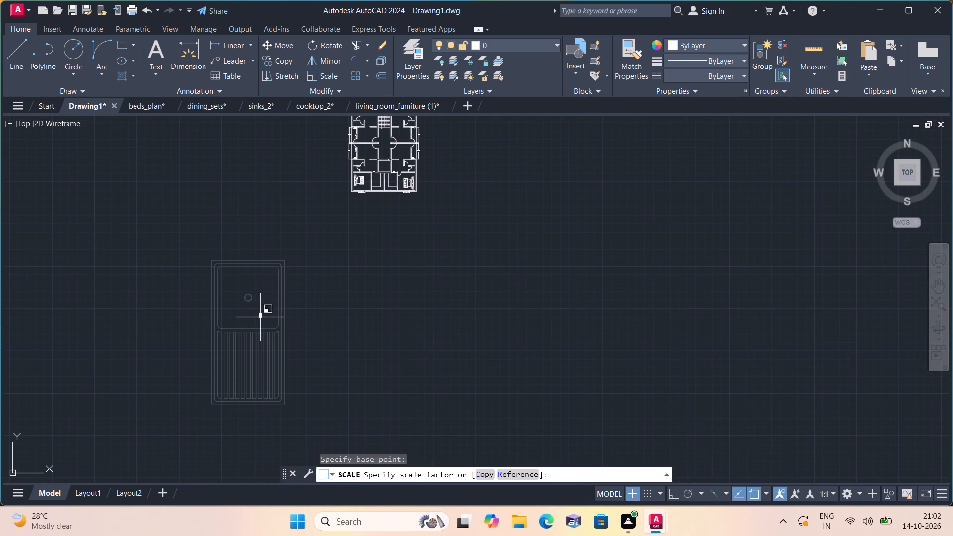
{"action": "left_click", "coordinate": [260, 318]}
Move the scaled sink by its grip into the southeast kitchen, onto the counter strip beside the central wall.
{"action": "left_click", "coordinate": [260, 316]}
{"action": "left_click", "coordinate": [260, 316]}
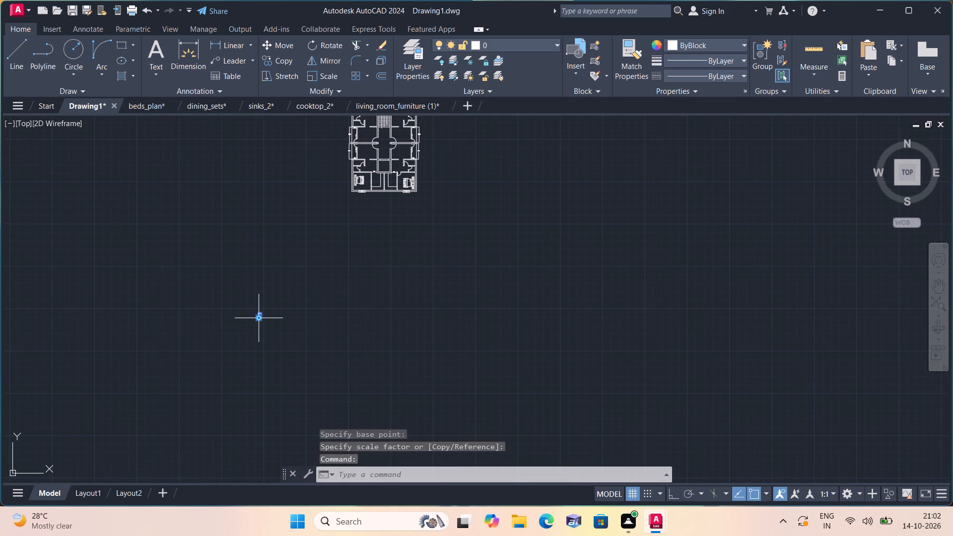
{"action": "scroll", "coordinate": [380, 170], "scroll_direction": "up", "scroll_amount": 3}
{"action": "scroll", "coordinate": [406, 225], "scroll_direction": "up", "scroll_amount": 4}
{"action": "middle_click_drag", "start_coordinate": [391, 236], "coordinate": [400, 292]}
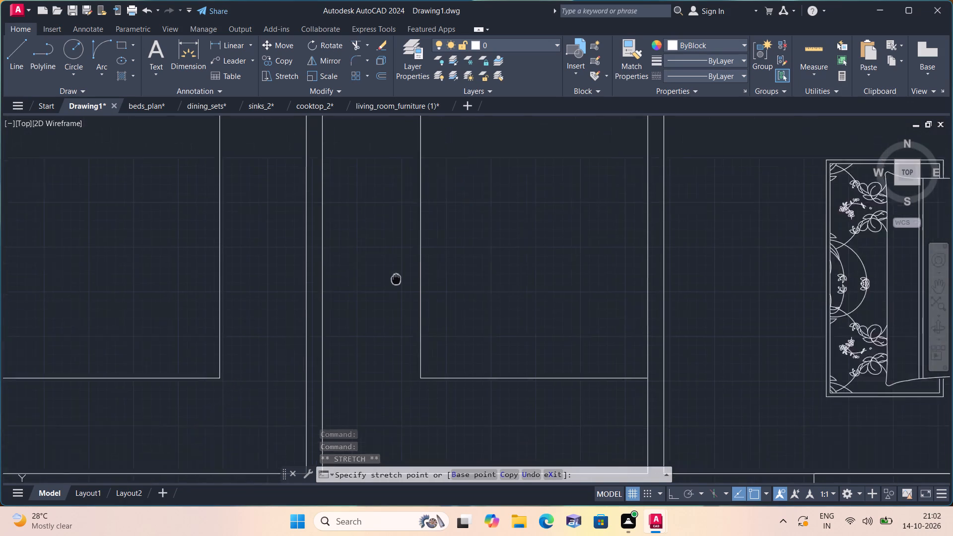
{"action": "middle_click_drag", "start_coordinate": [400, 292], "coordinate": [436, 402]}
{"action": "left_click", "coordinate": [378, 375]}
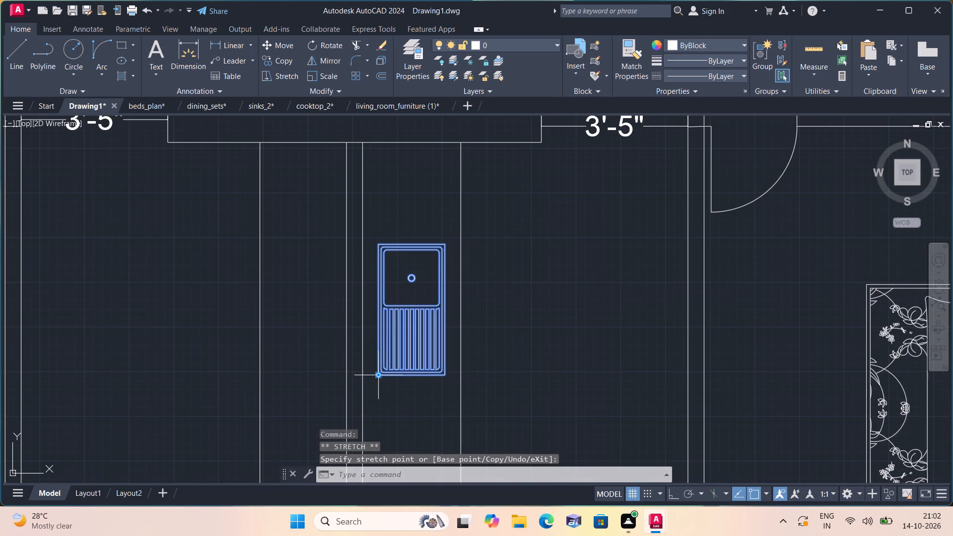
Copy the southeast kitchen's sink onto the central-wall counter strips of the southwest, northwest and northeast kitchens.
{"action": "left_click", "coordinate": [276, 60]}
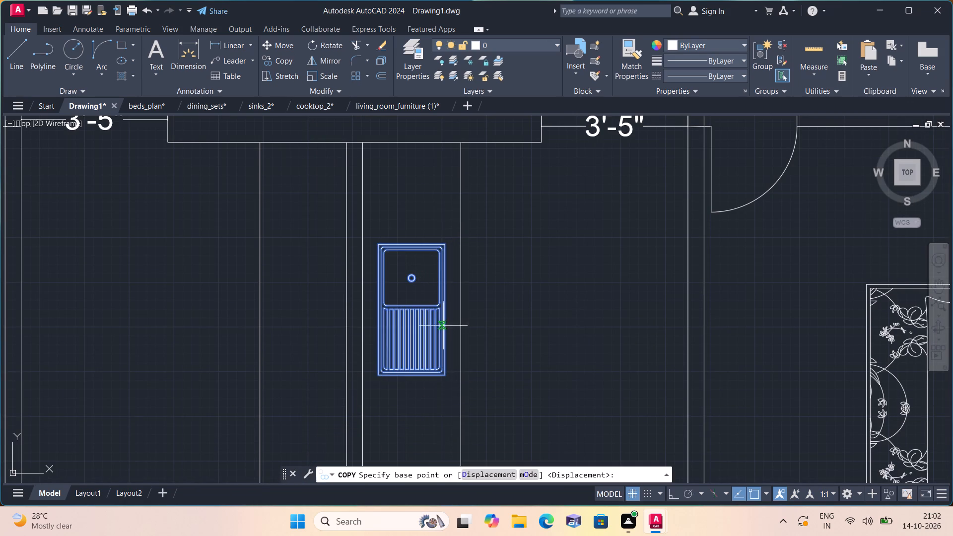
{"action": "left_click", "coordinate": [409, 312]}
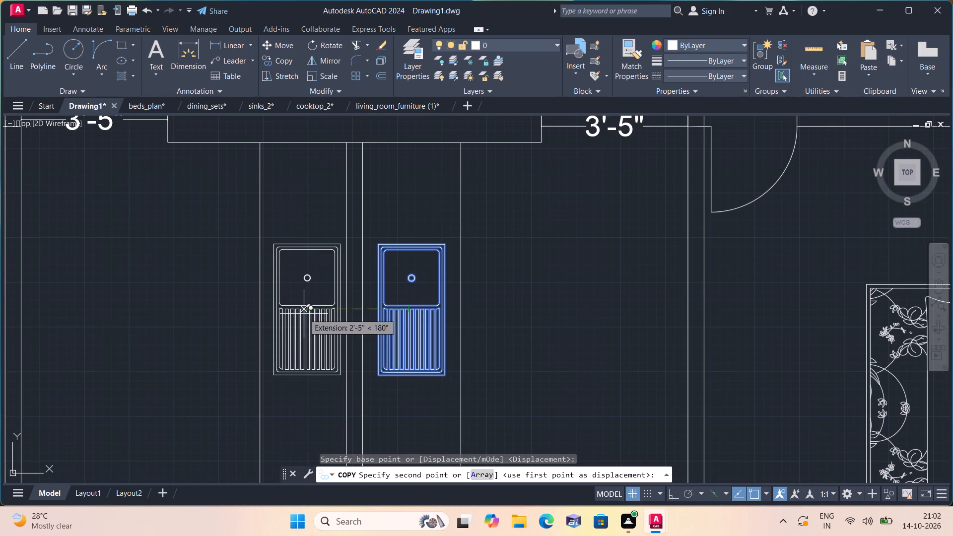
{"action": "left_click", "coordinate": [301, 321]}
{"action": "scroll", "coordinate": [289, 235], "scroll_direction": "down", "scroll_amount": 3}
{"action": "middle_click_drag", "start_coordinate": [284, 230], "coordinate": [351, 447]}
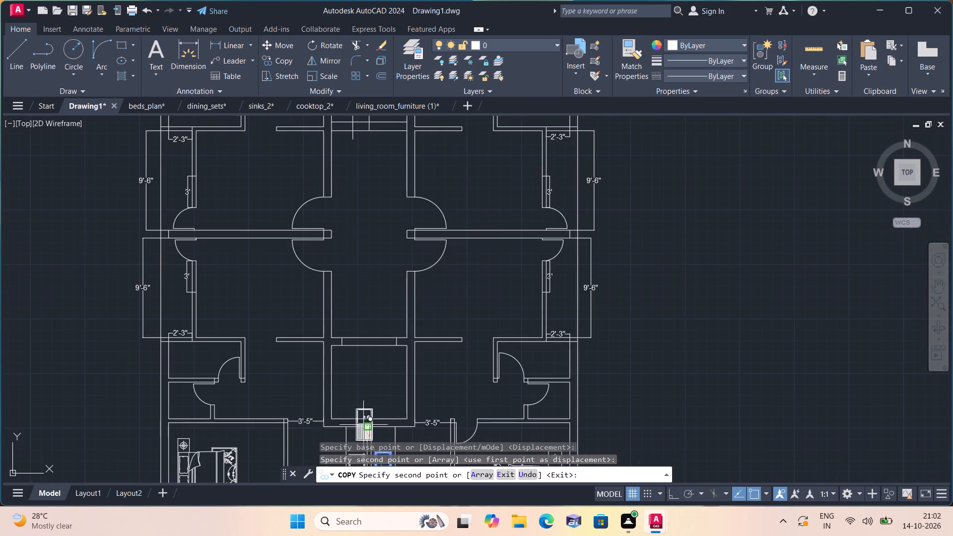
{"action": "middle_click_drag", "start_coordinate": [364, 244], "coordinate": [415, 484]}
{"action": "scroll", "coordinate": [414, 230], "scroll_direction": "up", "scroll_amount": 2}
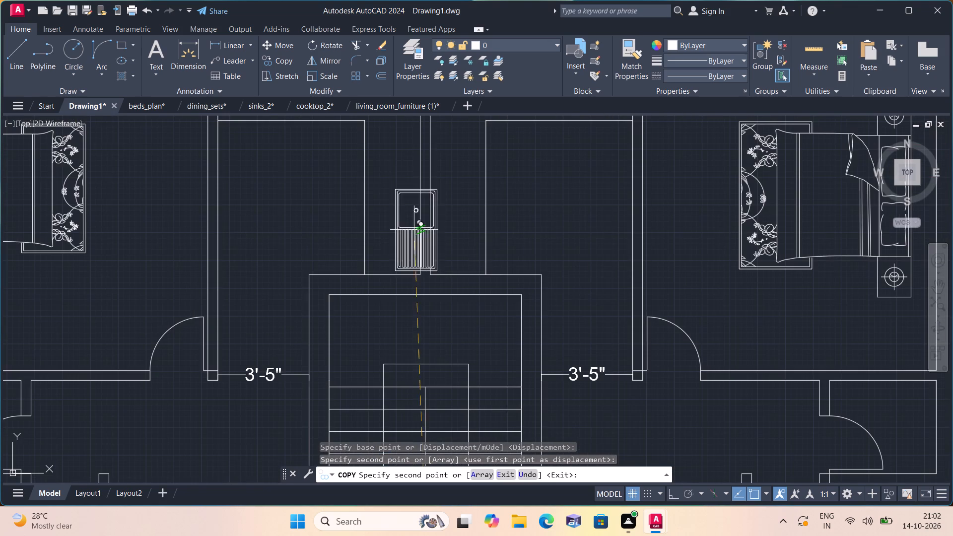
{"action": "left_click", "coordinate": [390, 187]}
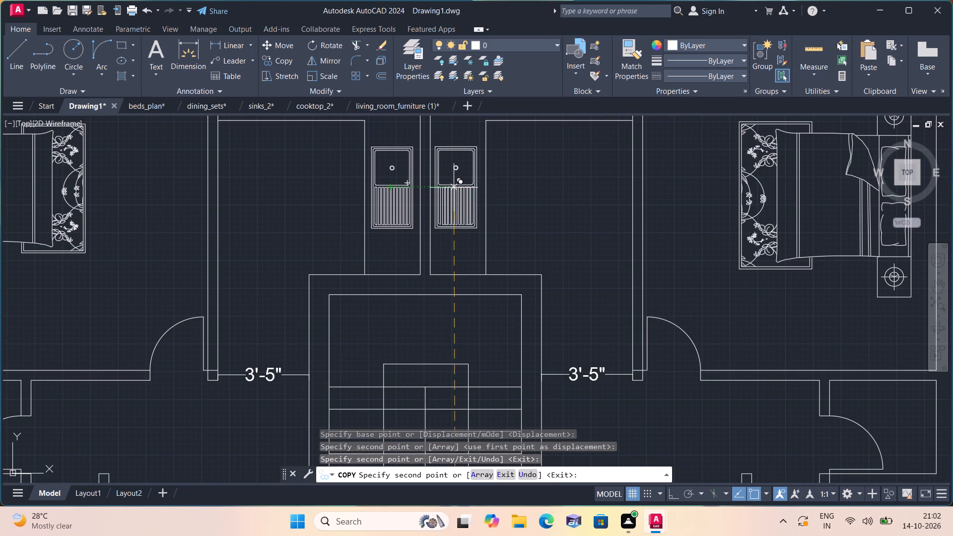
{"action": "left_click", "coordinate": [454, 188]}
{"action": "key", "text": "Escape"}
Mirror the oversized cooktop northwest of the plan about a horizontal line just above it, keeping the original.
{"action": "scroll", "coordinate": [454, 188], "scroll_direction": "down", "scroll_amount": 1}
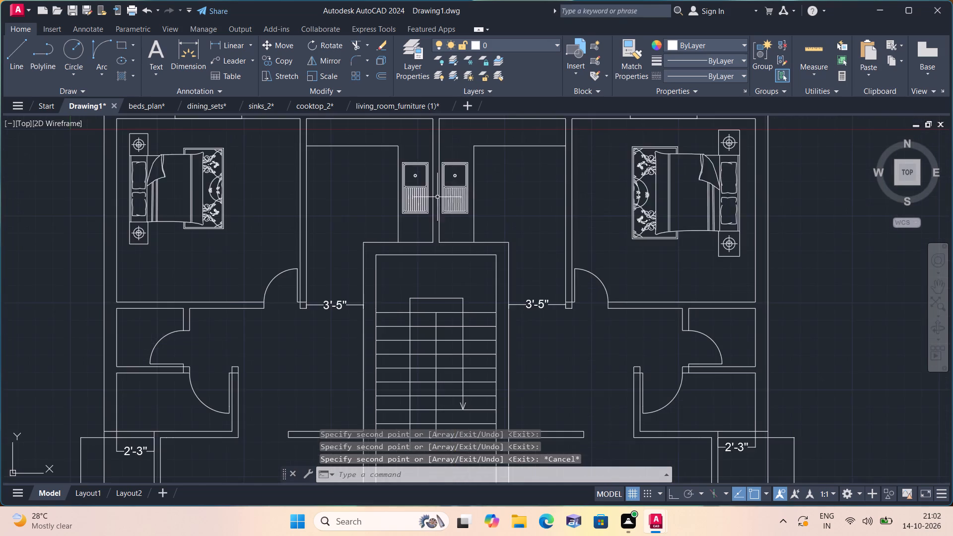
{"action": "scroll", "coordinate": [417, 209], "scroll_direction": "down", "scroll_amount": 1}
{"action": "scroll", "coordinate": [428, 280], "scroll_direction": "down", "scroll_amount": 1}
{"action": "middle_click_drag", "start_coordinate": [426, 280], "coordinate": [353, 184]}
{"action": "scroll", "coordinate": [352, 180], "scroll_direction": "down", "scroll_amount": 1}
{"action": "middle_click_drag", "start_coordinate": [352, 155], "coordinate": [340, 269]}
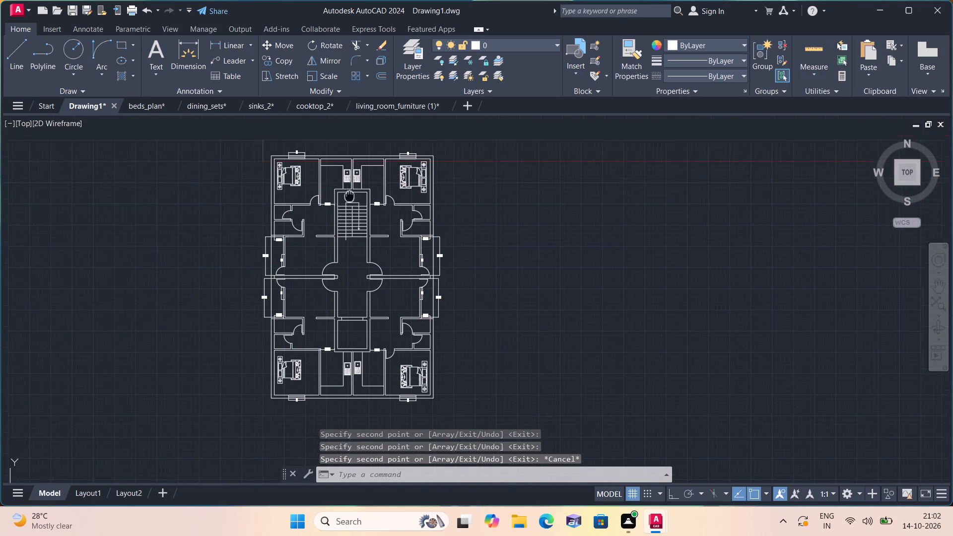
{"action": "middle_click_drag", "start_coordinate": [340, 269], "coordinate": [353, 358]}
{"action": "scroll", "coordinate": [357, 347], "scroll_direction": "down", "scroll_amount": 3}
{"action": "left_click_drag", "start_coordinate": [232, 283], "coordinate": [218, 258]}
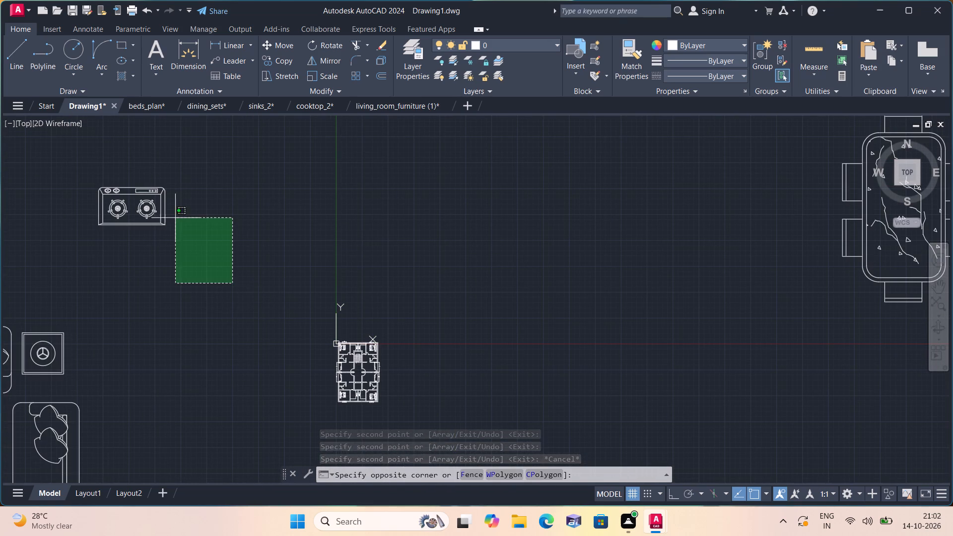
{"action": "left_click", "coordinate": [84, 166]}
{"action": "left_click", "coordinate": [330, 57]}
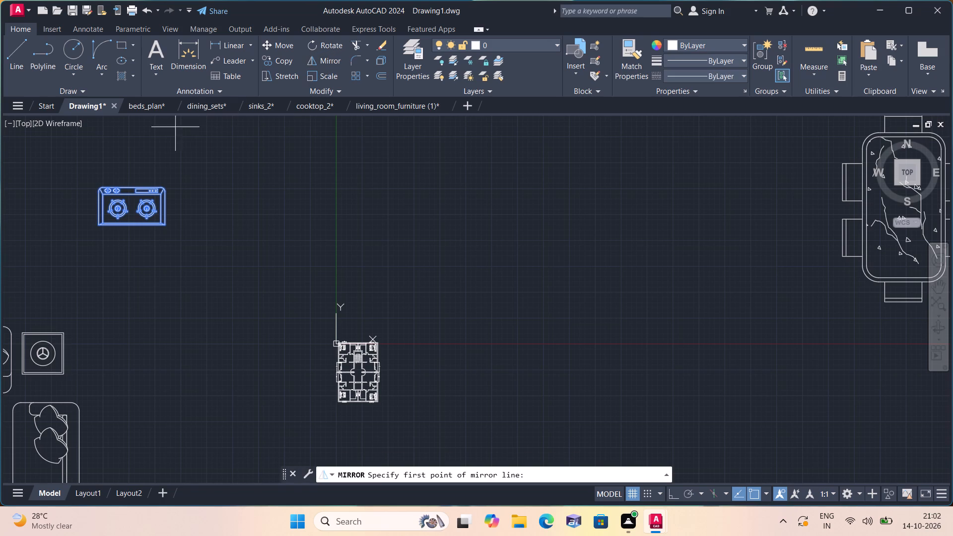
{"action": "left_click", "coordinate": [83, 161]}
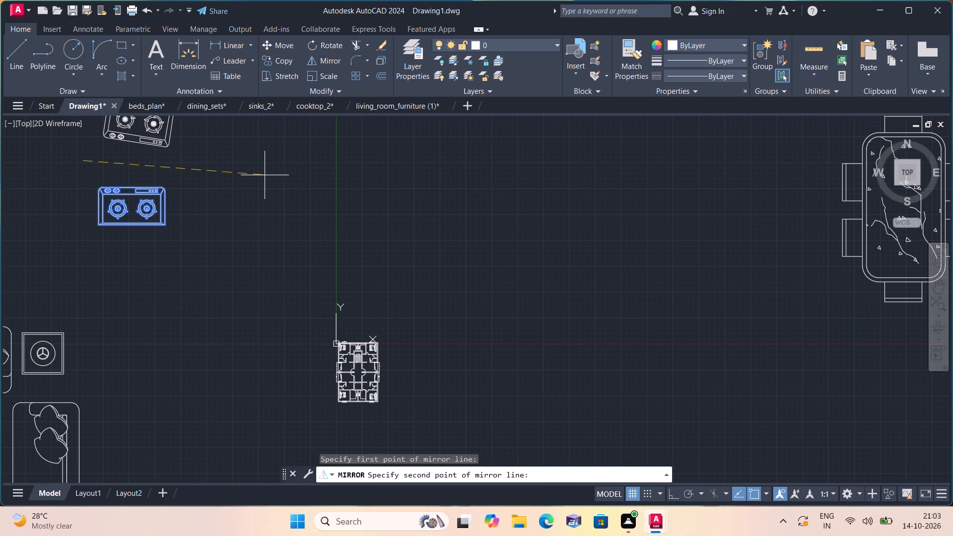
{"action": "key", "text": "F8"}
{"action": "left_click", "coordinate": [297, 166]}
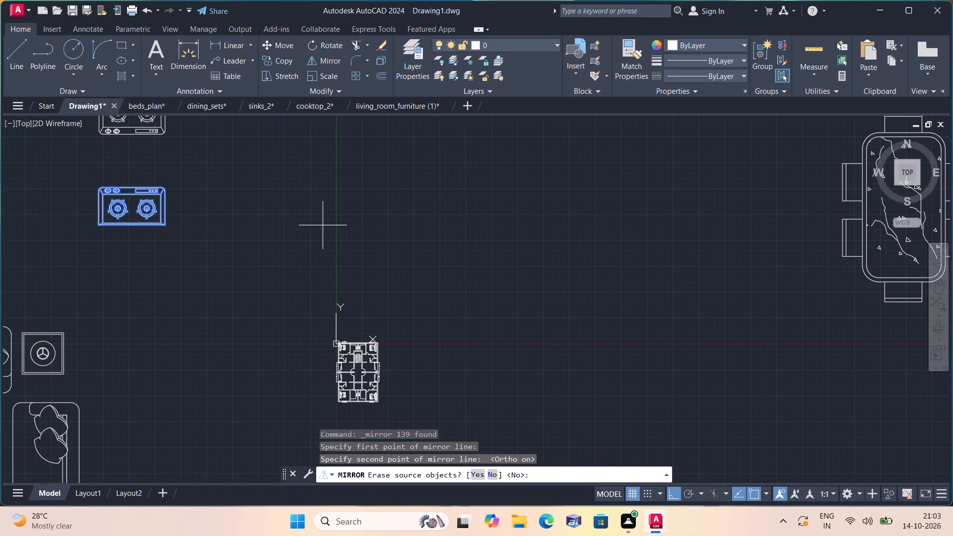
{"action": "type", "text": "n"}
{"action": "key", "text": "space"}
Scale the original, lower cooktop down freehand about a point near its middle, to a small fraction of its size.
{"action": "left_click", "coordinate": [243, 254]}
{"action": "left_click", "coordinate": [62, 172]}
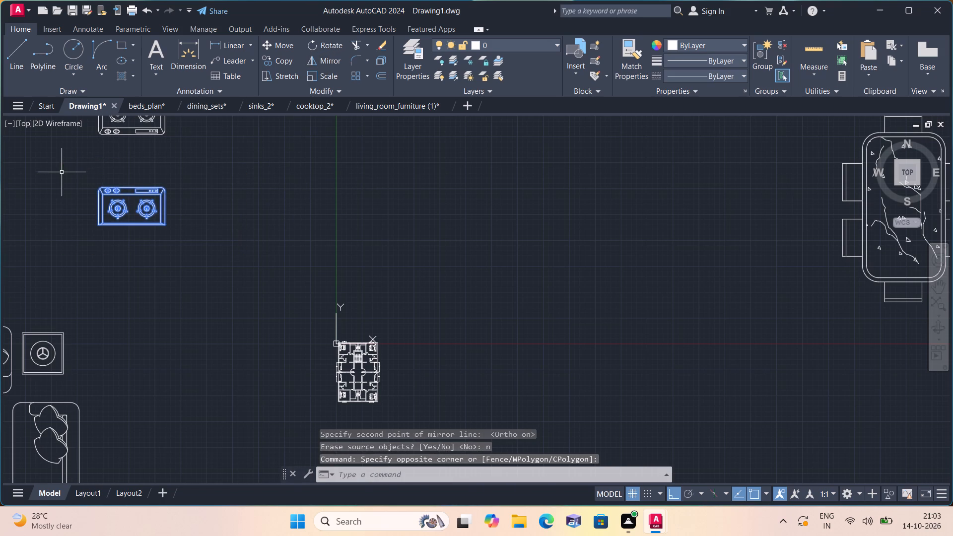
{"action": "left_click", "coordinate": [331, 74]}
{"action": "scroll", "coordinate": [107, 236], "scroll_direction": "up", "scroll_amount": 2}
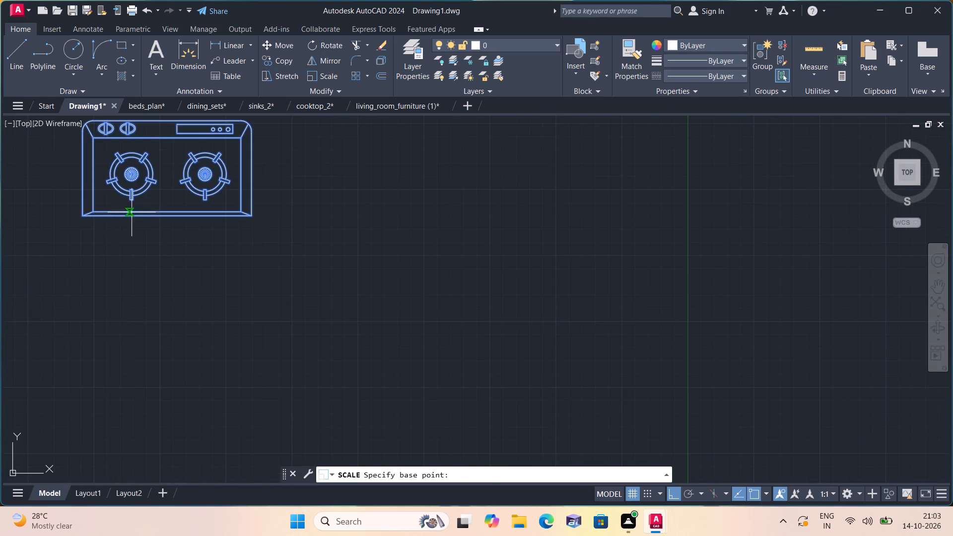
{"action": "left_click", "coordinate": [157, 198]}
{"action": "left_click", "coordinate": [162, 203]}
Move the scaled-down cooktop with Ortho off to the empty area just south of the plan, below the two southern kitchens.
{"action": "left_click", "coordinate": [193, 216]}
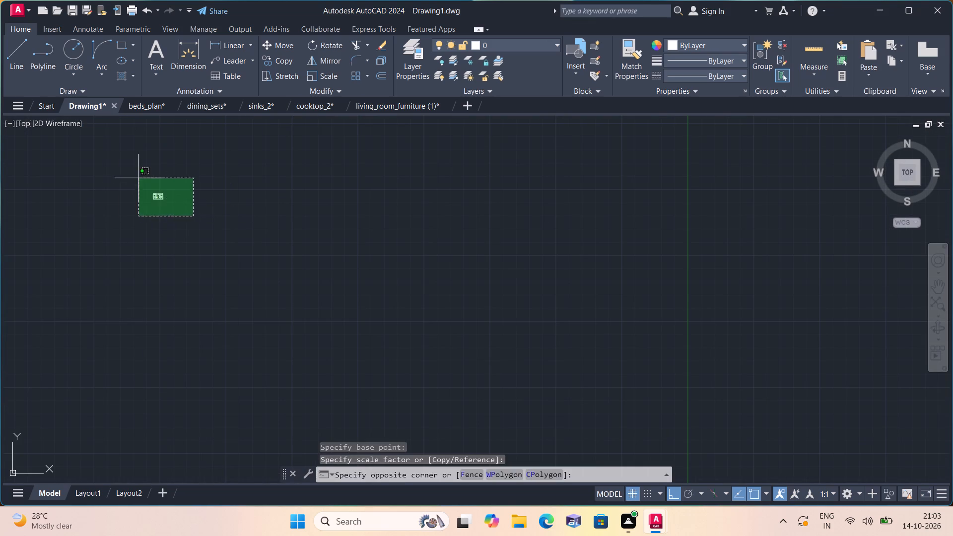
{"action": "left_click", "coordinate": [121, 173]}
{"action": "left_click", "coordinate": [280, 43]}
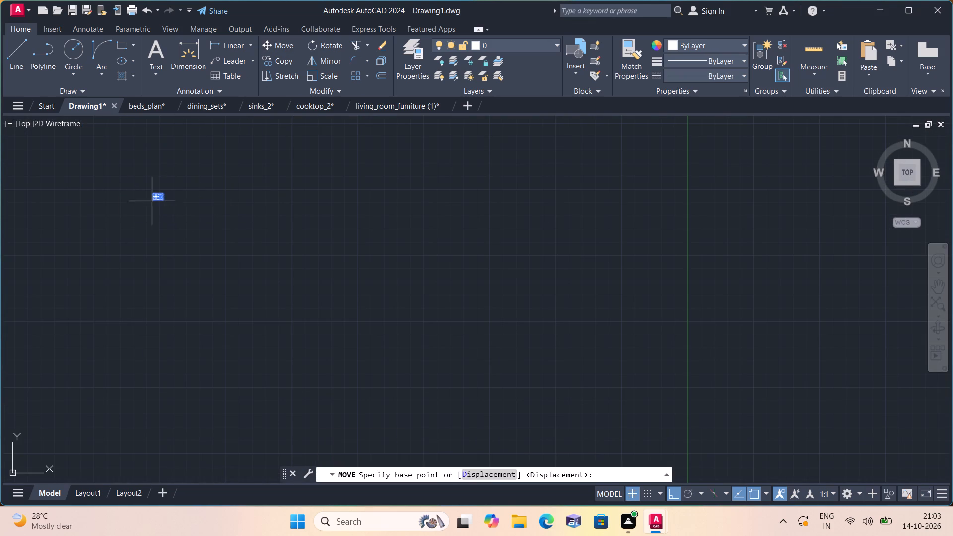
{"action": "left_click", "coordinate": [150, 197]}
{"action": "middle_click_drag", "start_coordinate": [352, 318], "coordinate": [277, 199]}
{"action": "scroll", "coordinate": [274, 187], "scroll_direction": "down", "scroll_amount": 1}
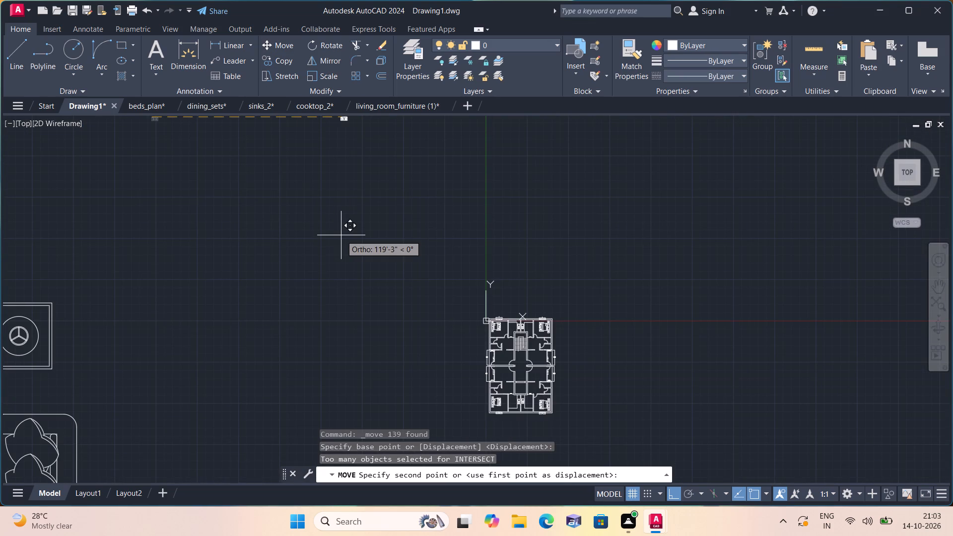
{"action": "key", "text": "F8"}
{"action": "scroll", "coordinate": [459, 395], "scroll_direction": "down", "scroll_amount": 1}
{"action": "scroll", "coordinate": [543, 400], "scroll_direction": "up", "scroll_amount": 2}
{"action": "scroll", "coordinate": [461, 408], "scroll_direction": "up", "scroll_amount": 1}
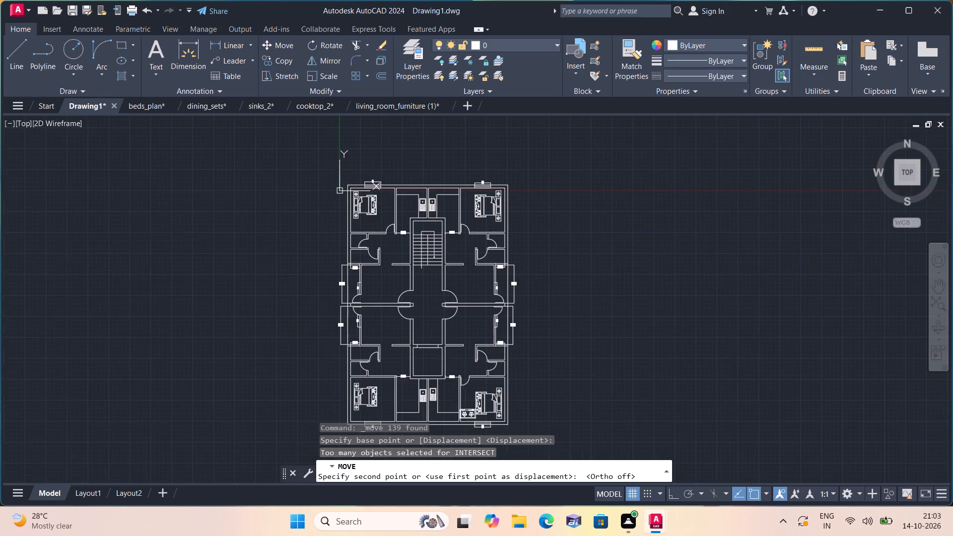
{"action": "middle_click_drag", "start_coordinate": [454, 404], "coordinate": [411, 295]}
{"action": "scroll", "coordinate": [320, 337], "scroll_direction": "up", "scroll_amount": 3}
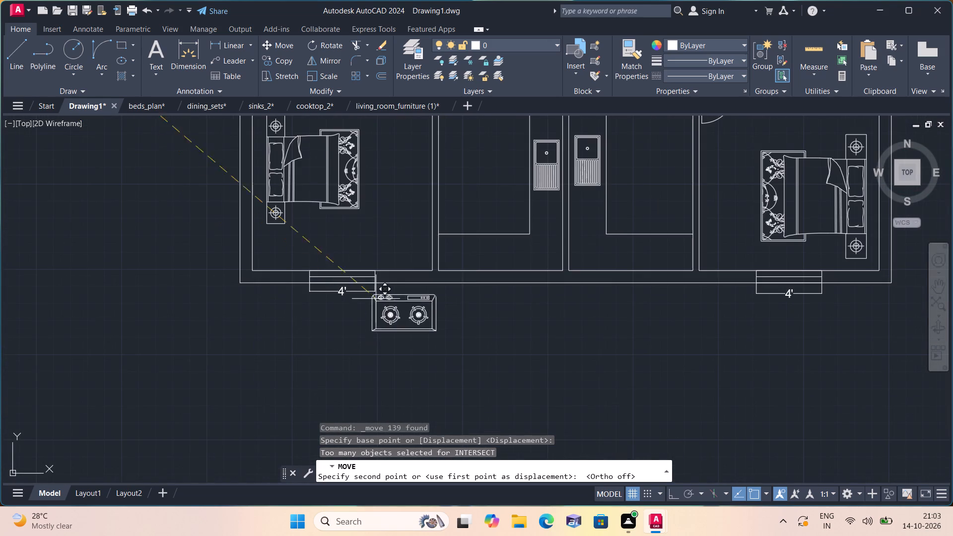
{"action": "middle_click_drag", "start_coordinate": [463, 243], "coordinate": [382, 233]}
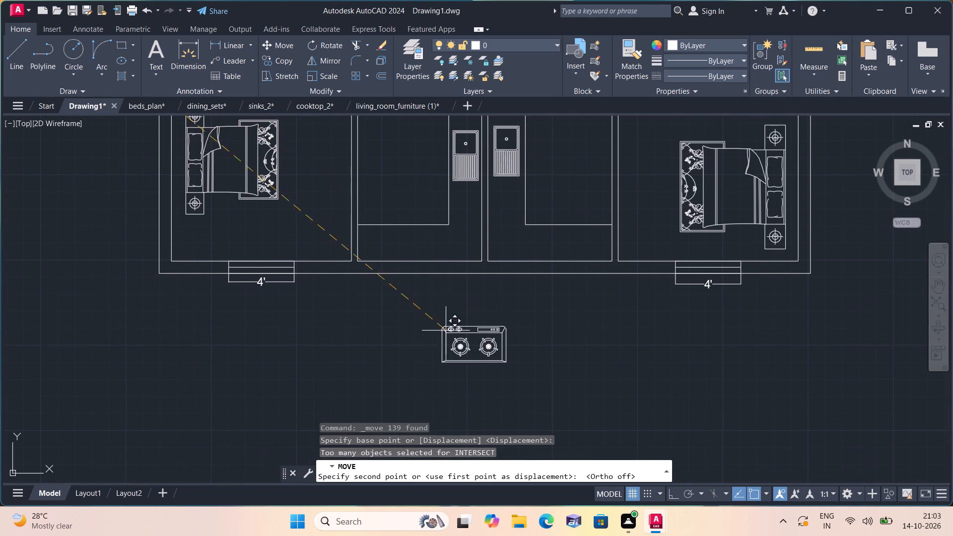
{"action": "left_click", "coordinate": [445, 331]}
Scale the cooktop south of the plan down freehand about its middle to fit the kitchen counter depth.
{"action": "left_click_drag", "start_coordinate": [526, 393], "coordinate": [514, 370]}
{"action": "left_click", "coordinate": [424, 314]}
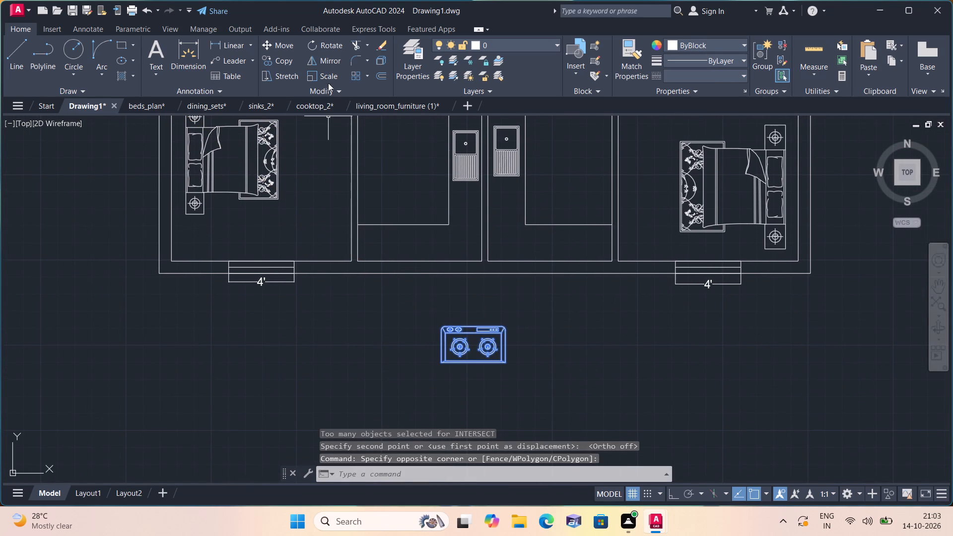
{"action": "left_click", "coordinate": [328, 79]}
{"action": "left_click", "coordinate": [467, 343]}
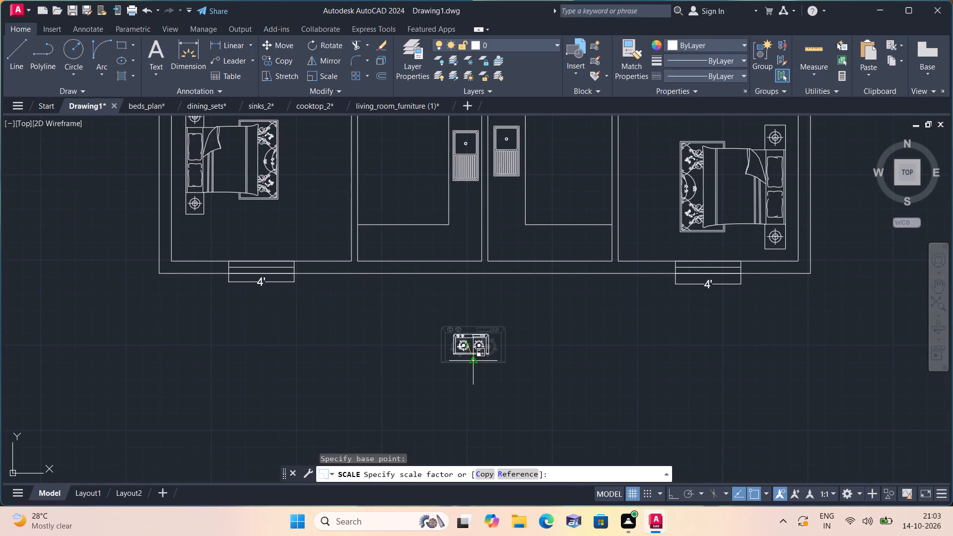
{"action": "left_click", "coordinate": [473, 362]}
Move the resized cooktop into the southwest kitchen, onto the counter strip along the south wall.
{"action": "left_click", "coordinate": [513, 376]}
{"action": "left_click", "coordinate": [429, 321]}
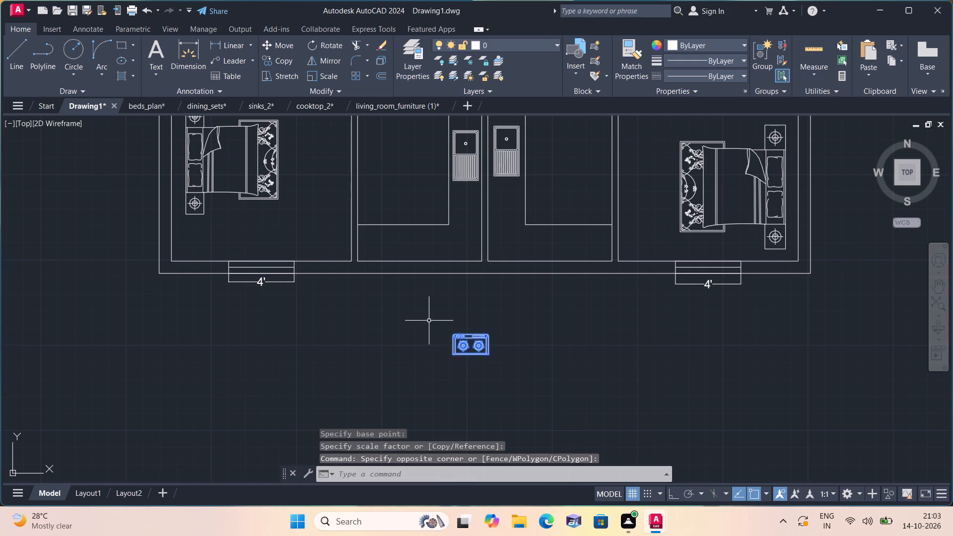
{"action": "left_click", "coordinate": [281, 48]}
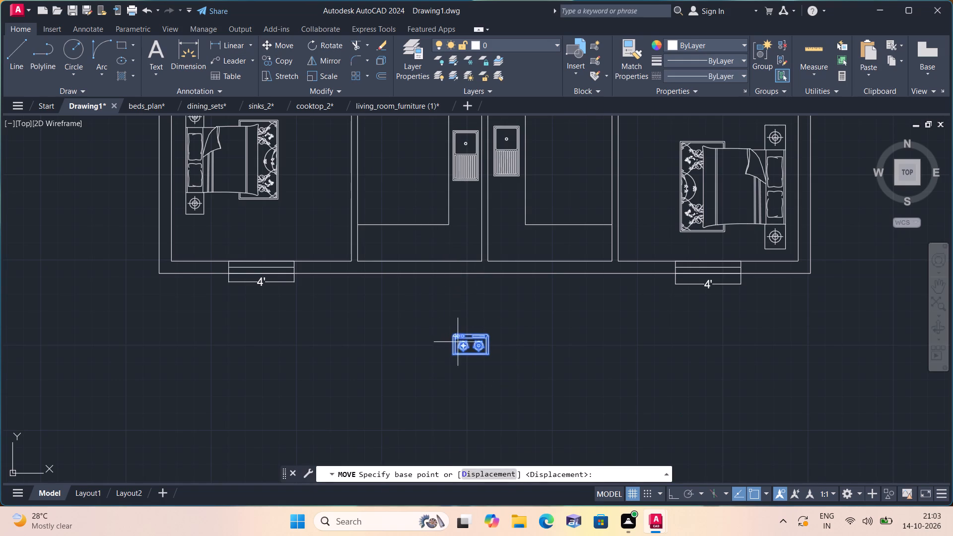
{"action": "left_click", "coordinate": [467, 346]}
{"action": "scroll", "coordinate": [382, 238], "scroll_direction": "up", "scroll_amount": 1}
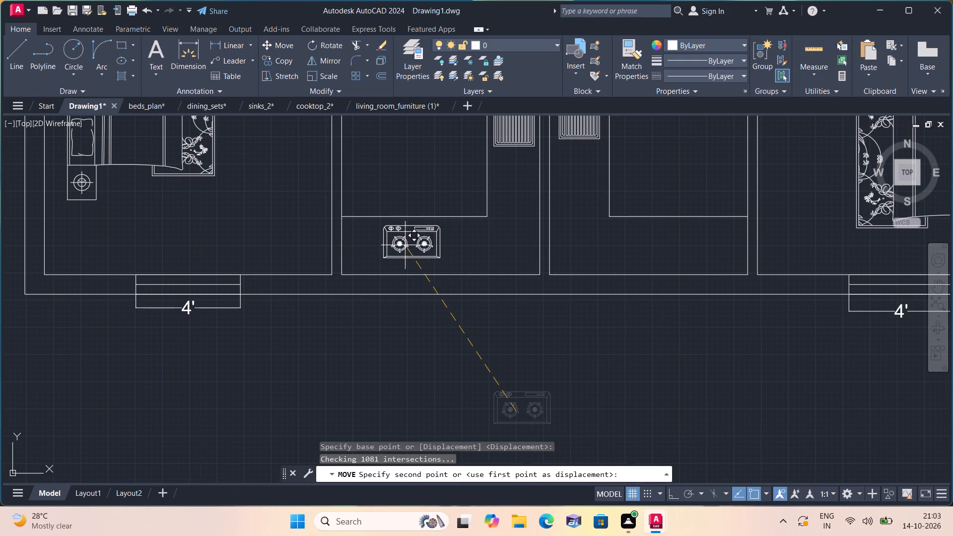
{"action": "left_click", "coordinate": [405, 249]}
Copy the southwest kitchen's cooktop onto the south-wall counter strip of the southeast kitchen.
{"action": "scroll", "coordinate": [442, 267], "scroll_direction": "up", "scroll_amount": 1}
{"action": "left_click", "coordinate": [461, 274]}
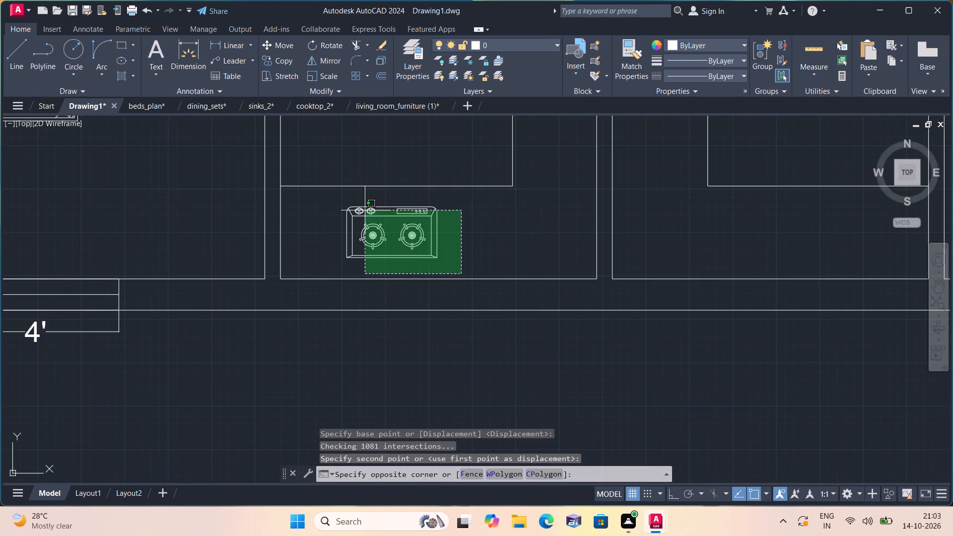
{"action": "left_click", "coordinate": [340, 201]}
{"action": "left_click", "coordinate": [278, 61]}
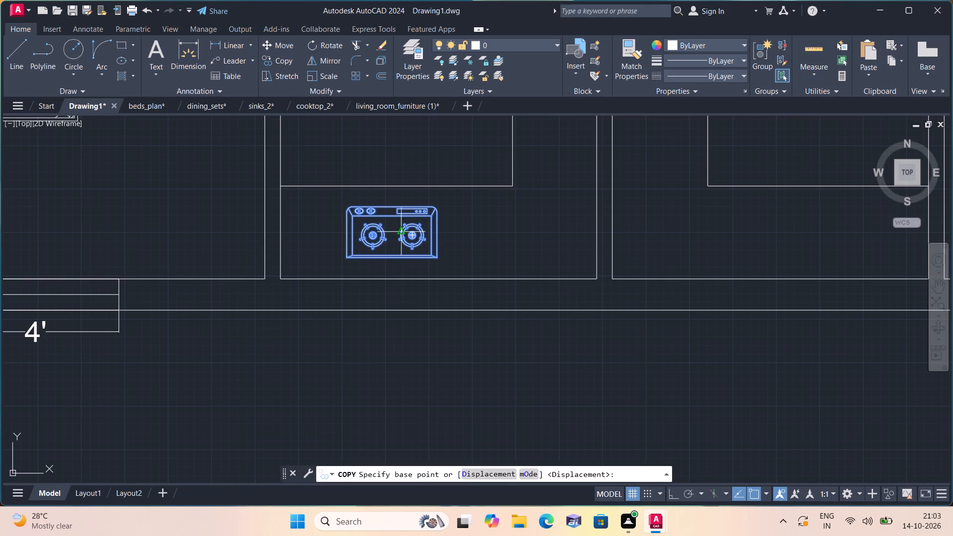
{"action": "left_click", "coordinate": [375, 224]}
{"action": "scroll", "coordinate": [412, 252], "scroll_direction": "down", "scroll_amount": 2}
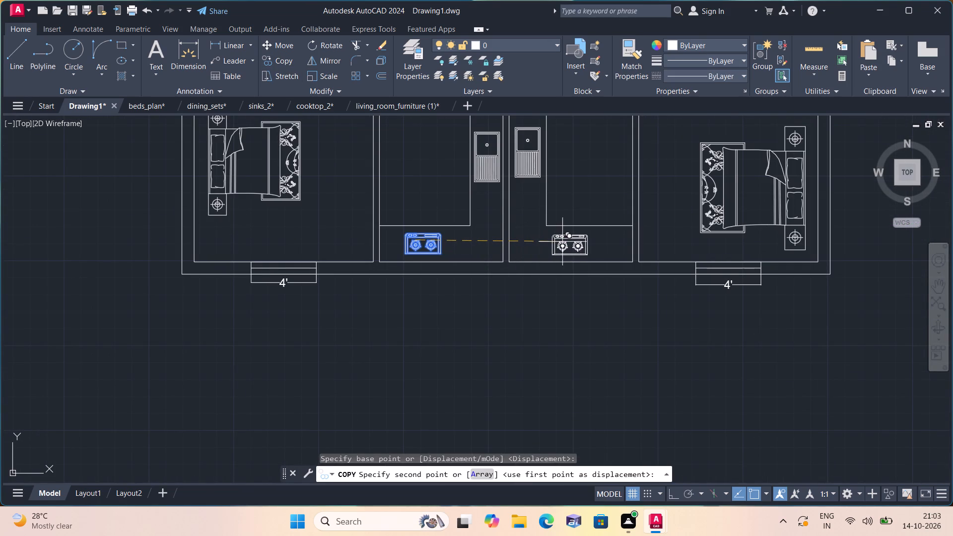
{"action": "left_click", "coordinate": [576, 242]}
{"action": "key", "text": "Escape"}
Scale the mirrored oversized cooktop northwest of the plan down freehand about a point near its middle.
{"action": "scroll", "coordinate": [265, 249], "scroll_direction": "down", "scroll_amount": 1}
{"action": "middle_click_drag", "start_coordinate": [205, 219], "coordinate": [242, 427]}
{"action": "scroll", "coordinate": [242, 428], "scroll_direction": "down", "scroll_amount": 2}
{"action": "middle_click_drag", "start_coordinate": [257, 224], "coordinate": [299, 399]}
{"action": "scroll", "coordinate": [257, 224], "scroll_direction": "down", "scroll_amount": 1}
{"action": "scroll", "coordinate": [308, 404], "scroll_direction": "down", "scroll_amount": 1}
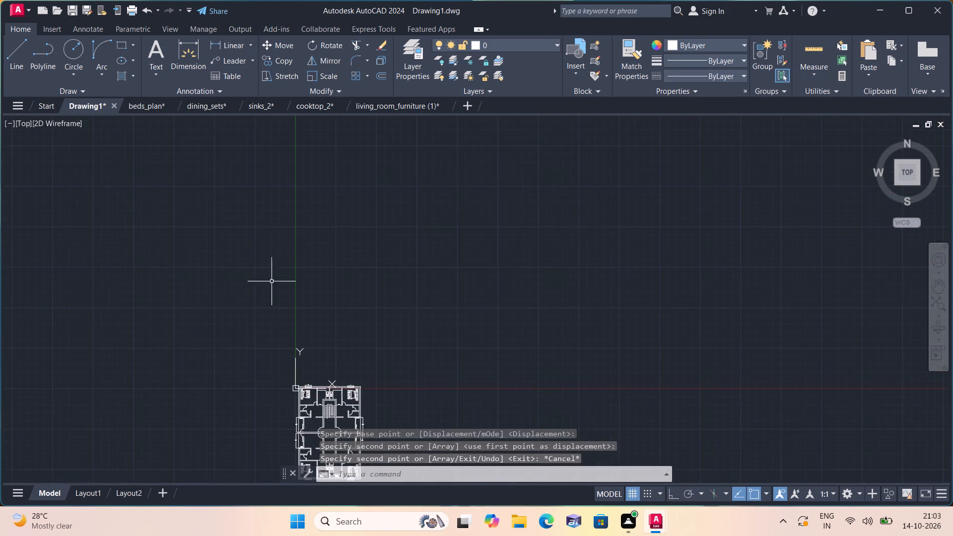
{"action": "scroll", "coordinate": [271, 280], "scroll_direction": "down", "scroll_amount": 1}
{"action": "middle_click_drag", "start_coordinate": [271, 280], "coordinate": [311, 383]}
{"action": "scroll", "coordinate": [315, 389], "scroll_direction": "down", "scroll_amount": 1}
{"action": "left_click_drag", "start_coordinate": [245, 340], "coordinate": [238, 316]}
{"action": "left_click", "coordinate": [144, 248]}
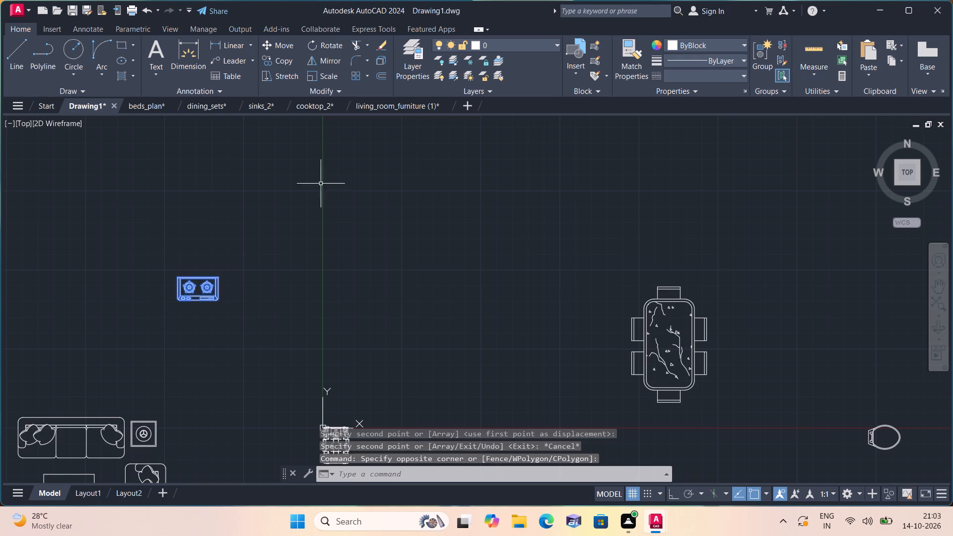
{"action": "left_click", "coordinate": [331, 75]}
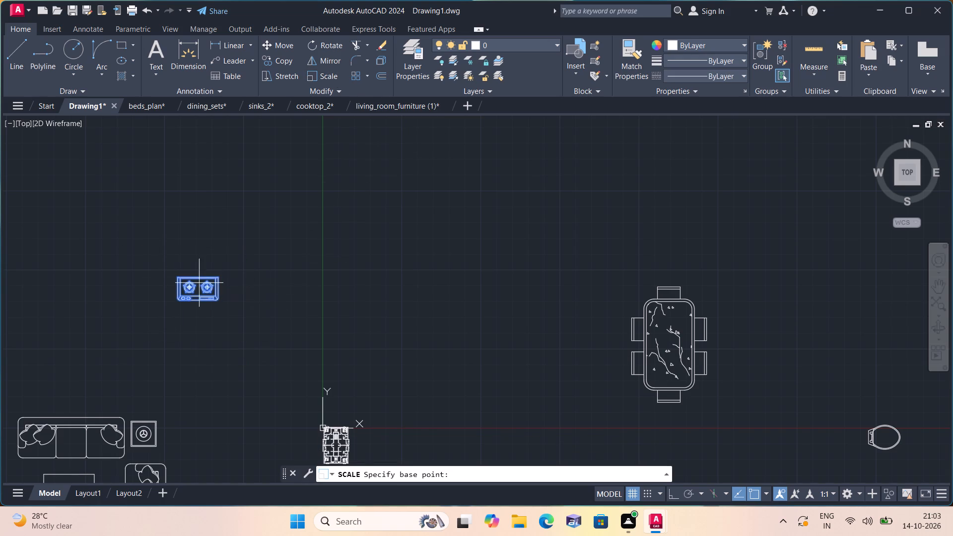
{"action": "scroll", "coordinate": [198, 284], "scroll_direction": "up", "scroll_amount": 4}
{"action": "left_click", "coordinate": [196, 286]}
{"action": "left_click", "coordinate": [205, 300]}
Move the scaled-down mirrored cooktop to the empty area just north of the plan, above the northern kitchens.
{"action": "left_click_drag", "start_coordinate": [260, 327], "coordinate": [239, 311]}
{"action": "left_click", "coordinate": [110, 228]}
{"action": "left_click", "coordinate": [283, 44]}
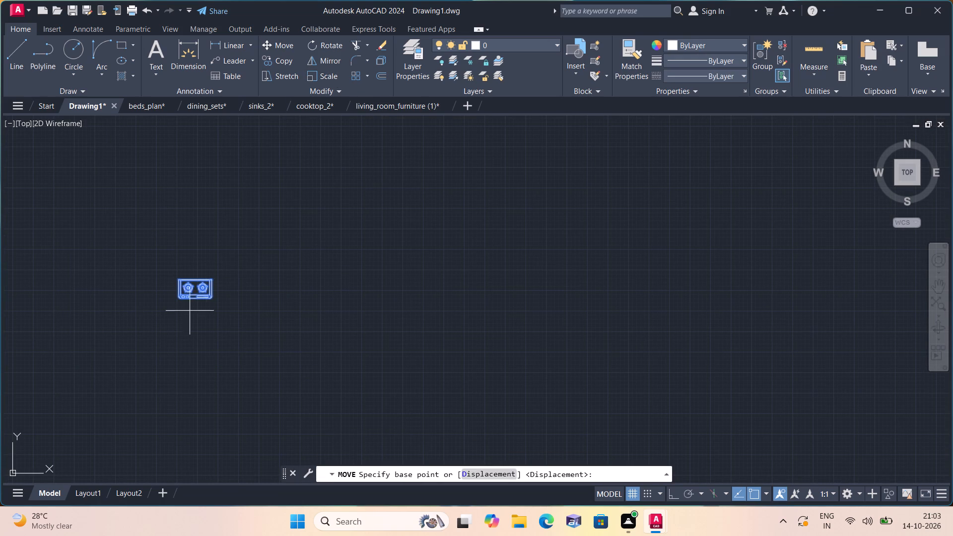
{"action": "left_click", "coordinate": [190, 291]}
{"action": "scroll", "coordinate": [236, 284], "scroll_direction": "down", "scroll_amount": 2}
{"action": "middle_click_drag", "start_coordinate": [239, 288], "coordinate": [16, 129]}
{"action": "middle_click_drag", "start_coordinate": [266, 325], "coordinate": [36, 116]}
{"action": "scroll", "coordinate": [31, 111], "scroll_direction": "down", "scroll_amount": 1}
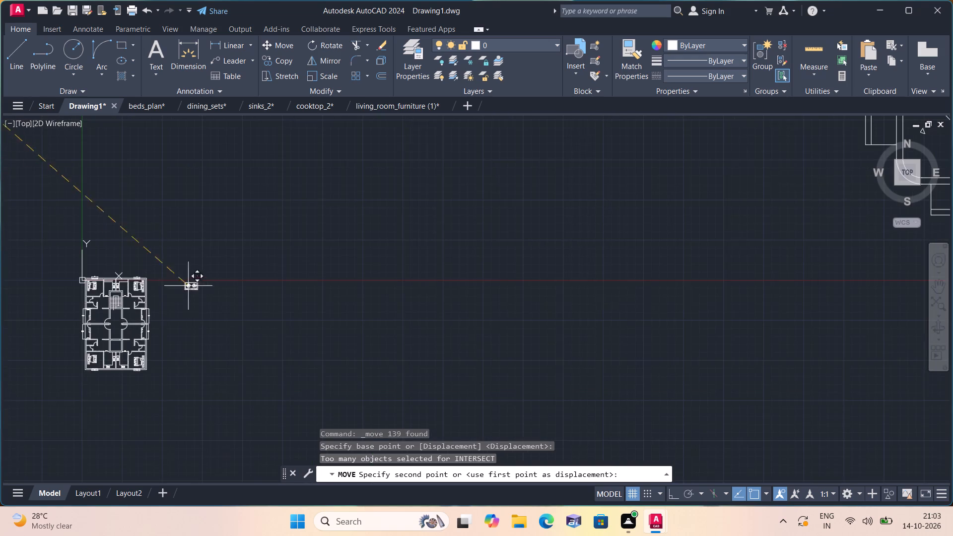
{"action": "scroll", "coordinate": [124, 281], "scroll_direction": "up", "scroll_amount": 5}
{"action": "middle_click_drag", "start_coordinate": [86, 286], "coordinate": [326, 377]}
{"action": "scroll", "coordinate": [86, 286], "scroll_direction": "down", "scroll_amount": 1}
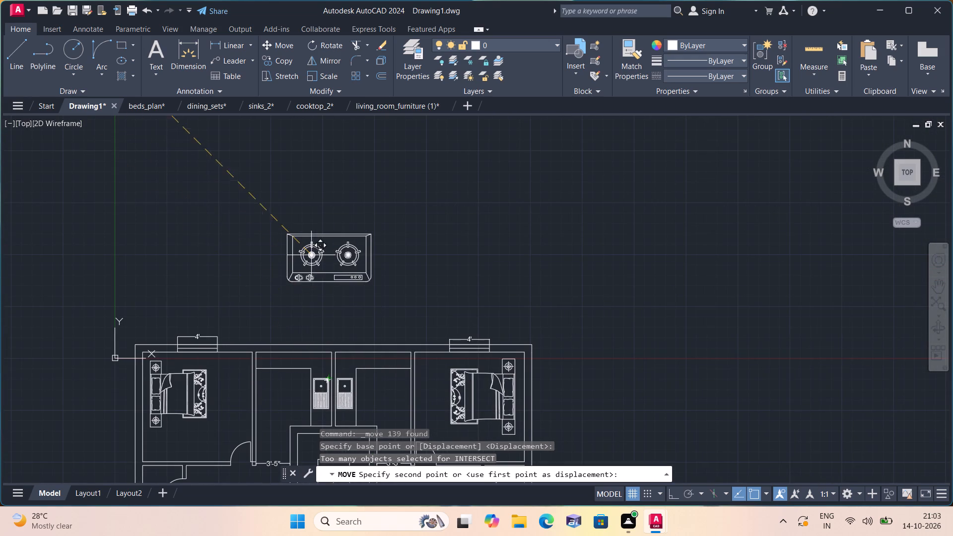
{"action": "left_click", "coordinate": [311, 255]}
Scale the mirrored cooktop north of the plan down freehand about its middle to kitchen-counter size.
{"action": "left_click_drag", "start_coordinate": [384, 306], "coordinate": [373, 286]}
{"action": "left_click", "coordinate": [220, 183]}
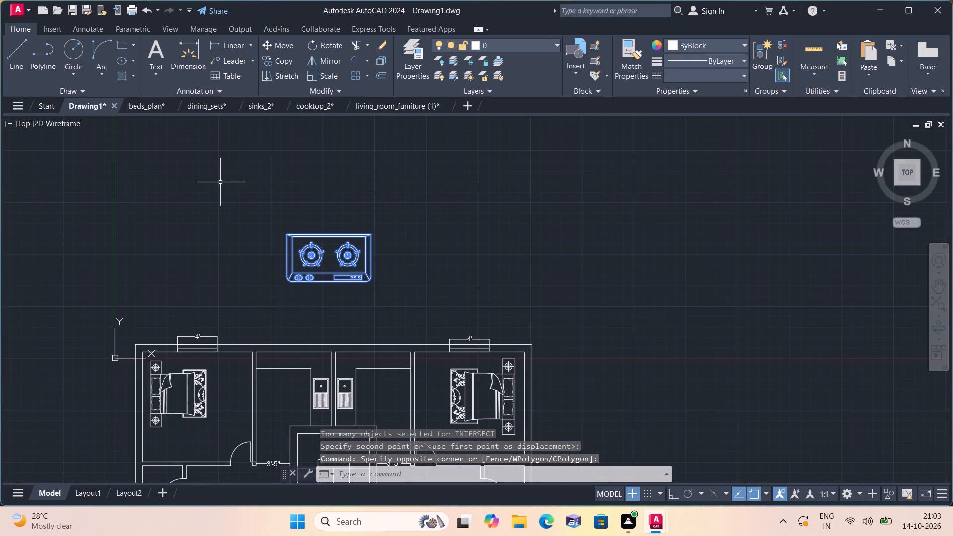
{"action": "left_click", "coordinate": [331, 74]}
{"action": "scroll", "coordinate": [339, 264], "scroll_direction": "up", "scroll_amount": 2}
{"action": "left_click", "coordinate": [306, 258]}
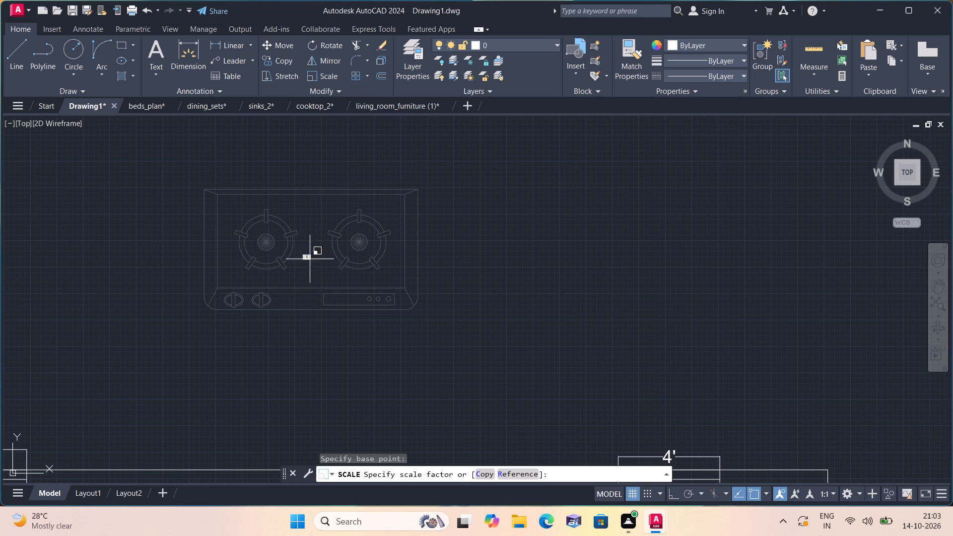
{"action": "left_click", "coordinate": [321, 268]}
Move the resized mirrored cooktop into the northwest kitchen, onto the counter strip along the north wall.
{"action": "left_click", "coordinate": [367, 294]}
{"action": "left_click", "coordinate": [273, 243]}
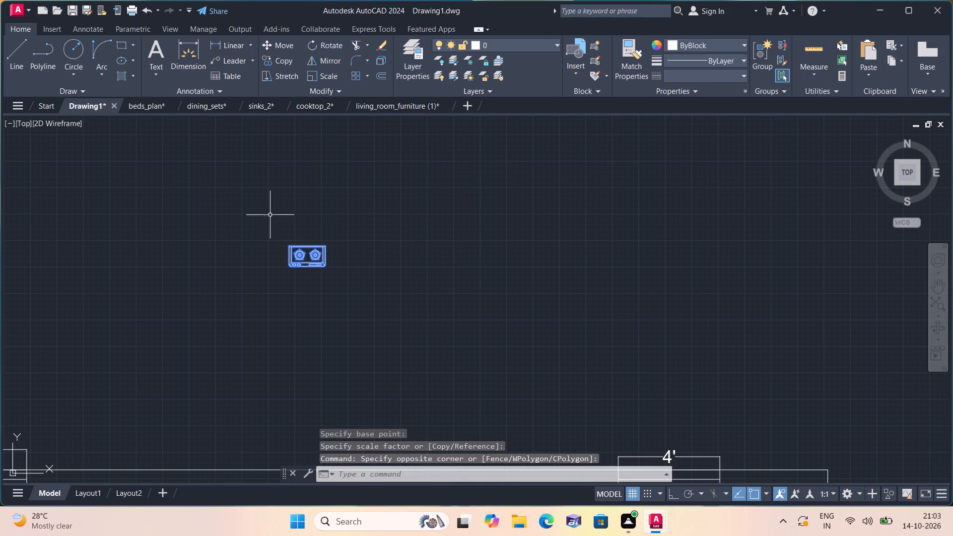
{"action": "left_click", "coordinate": [281, 45]}
{"action": "left_click", "coordinate": [307, 250]}
{"action": "middle_click_drag", "start_coordinate": [326, 322], "coordinate": [324, 322]}
{"action": "scroll", "coordinate": [325, 322], "scroll_direction": "down", "scroll_amount": 1}
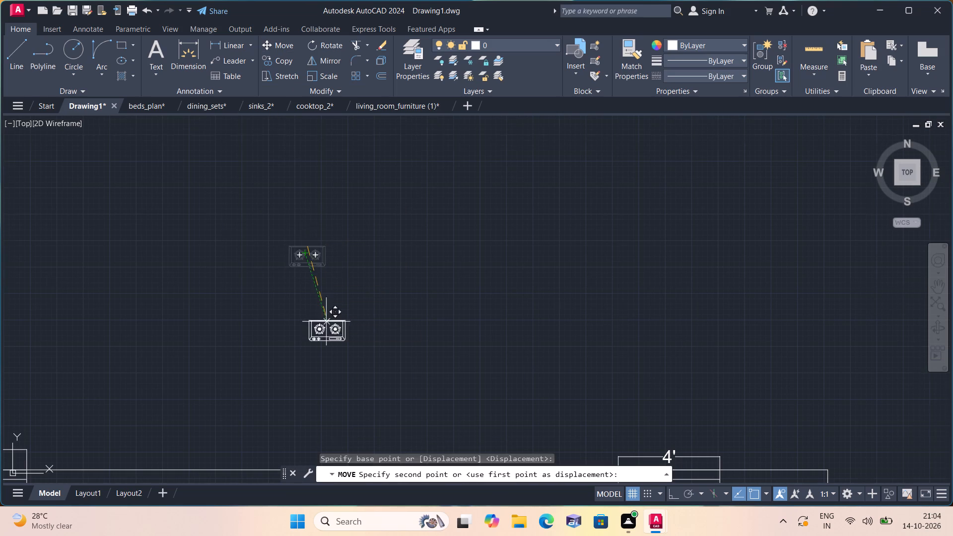
{"action": "middle_click_drag", "start_coordinate": [324, 322], "coordinate": [299, 142]}
{"action": "scroll", "coordinate": [220, 253], "scroll_direction": "up", "scroll_amount": 2}
{"action": "left_click", "coordinate": [217, 256]}
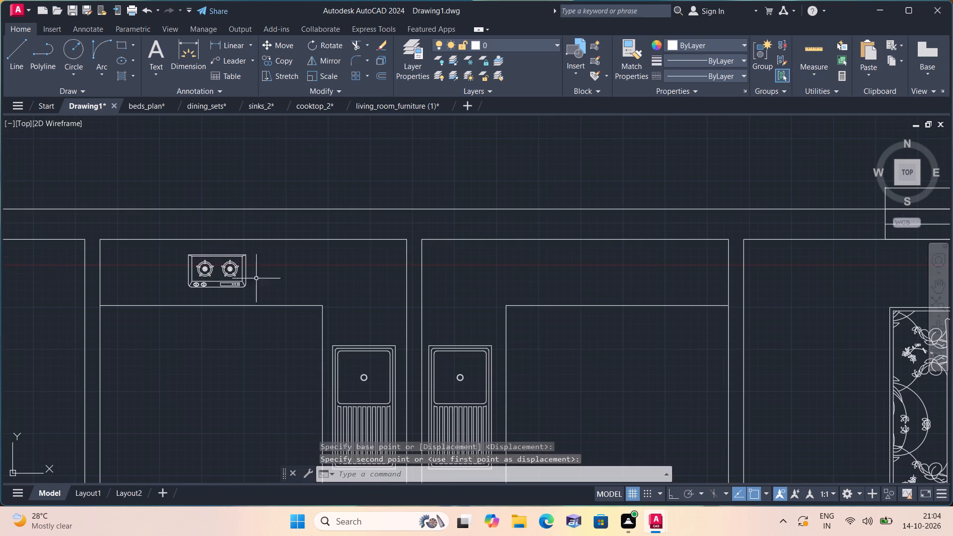
Copy the northwest kitchen's cooktop onto the north-wall counter strip of the northeast kitchen.
{"action": "left_click", "coordinate": [259, 292]}
{"action": "left_click", "coordinate": [179, 251]}
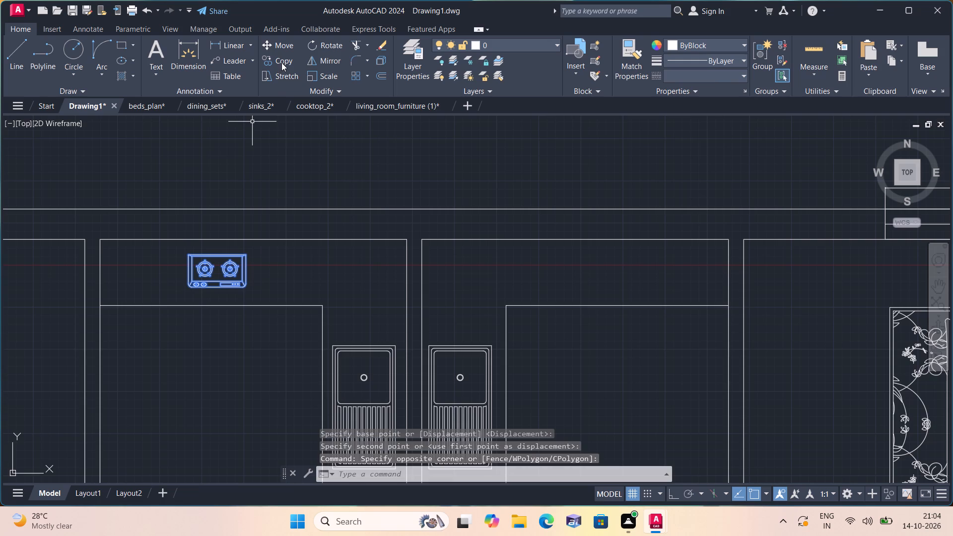
{"action": "left_click", "coordinate": [282, 61]}
{"action": "left_click", "coordinate": [206, 266]}
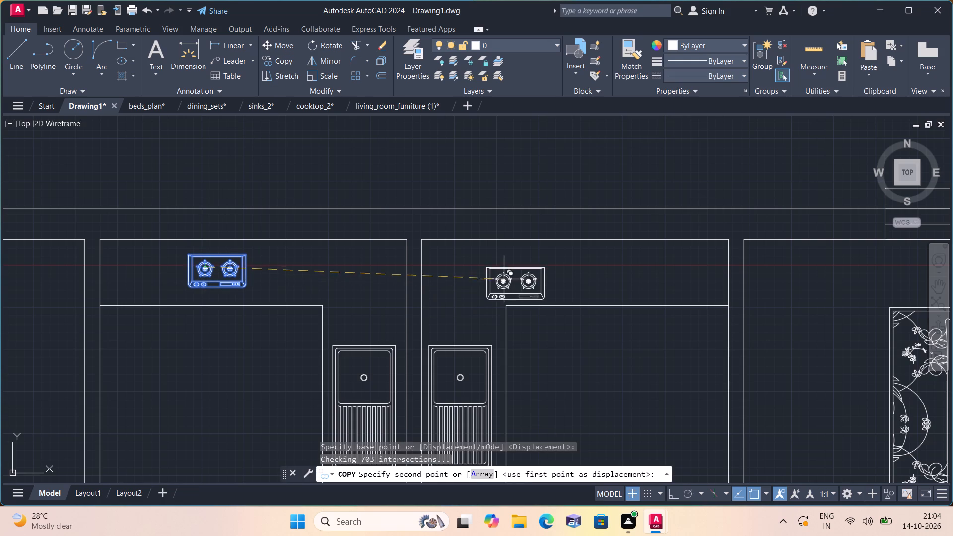
{"action": "left_click", "coordinate": [580, 268]}
{"action": "key", "text": "Escape"}
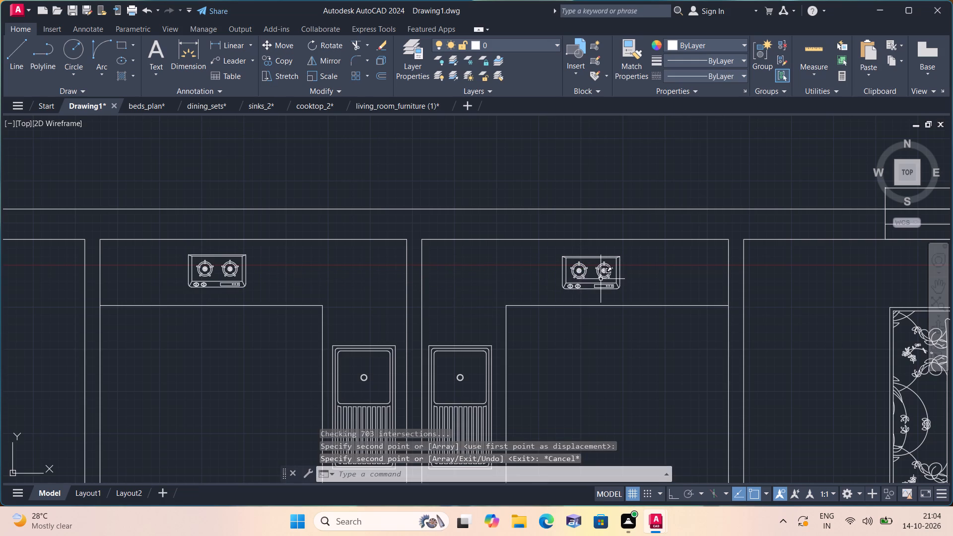
Scale the northeast kitchen's cooktop up freehand about its middle so it nearly fills the counter depth.
{"action": "scroll", "coordinate": [601, 279], "scroll_direction": "up", "scroll_amount": 1}
{"action": "left_click", "coordinate": [645, 308]}
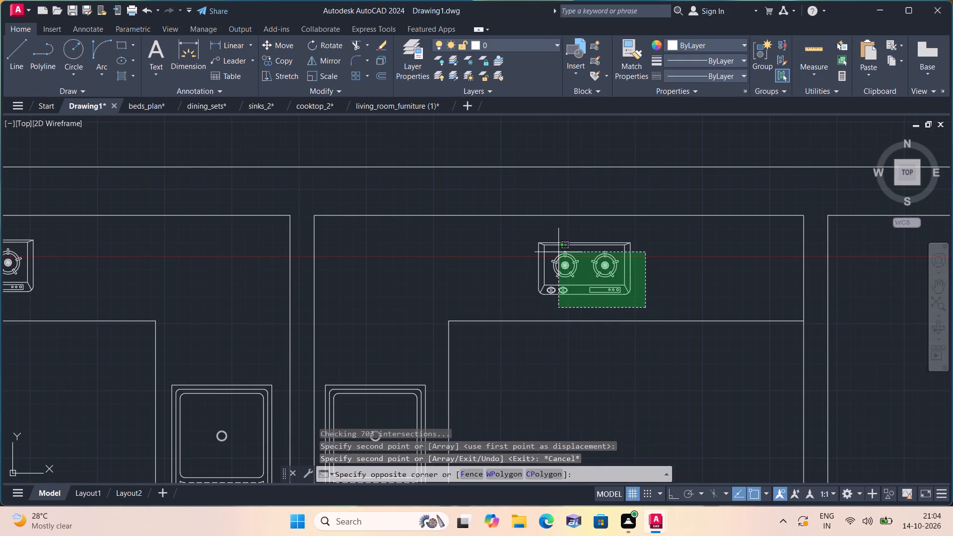
{"action": "left_click", "coordinate": [528, 231]}
{"action": "left_click", "coordinate": [328, 76]}
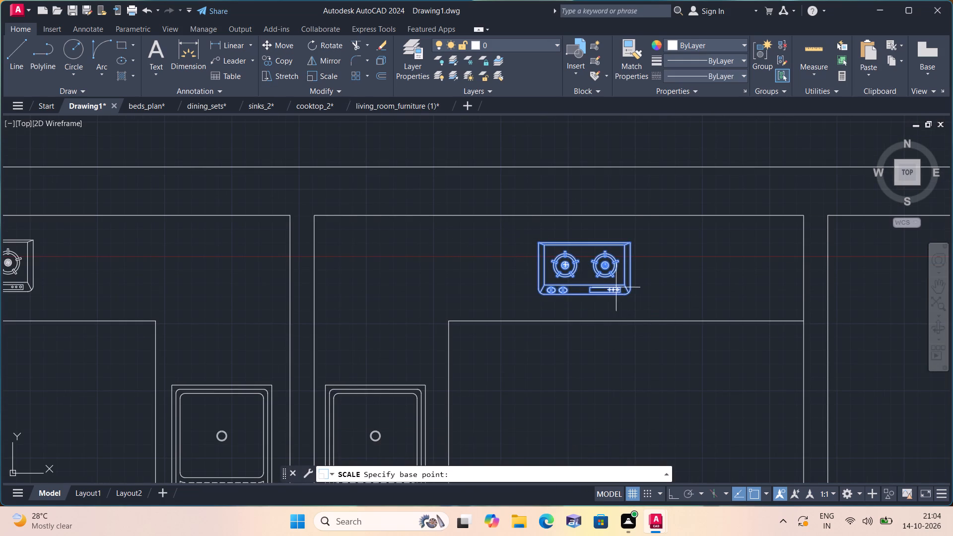
{"action": "left_click", "coordinate": [584, 266]}
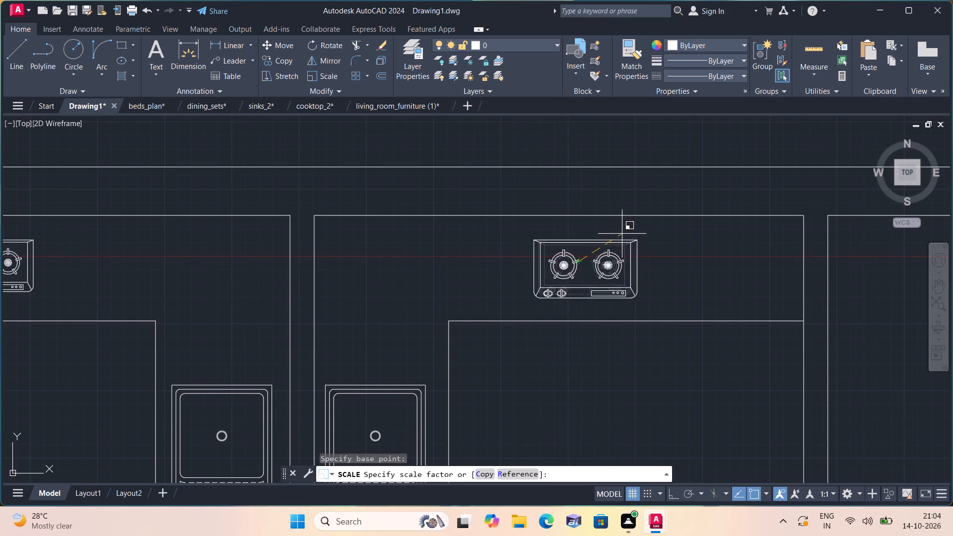
{"action": "left_click", "coordinate": [640, 226]}
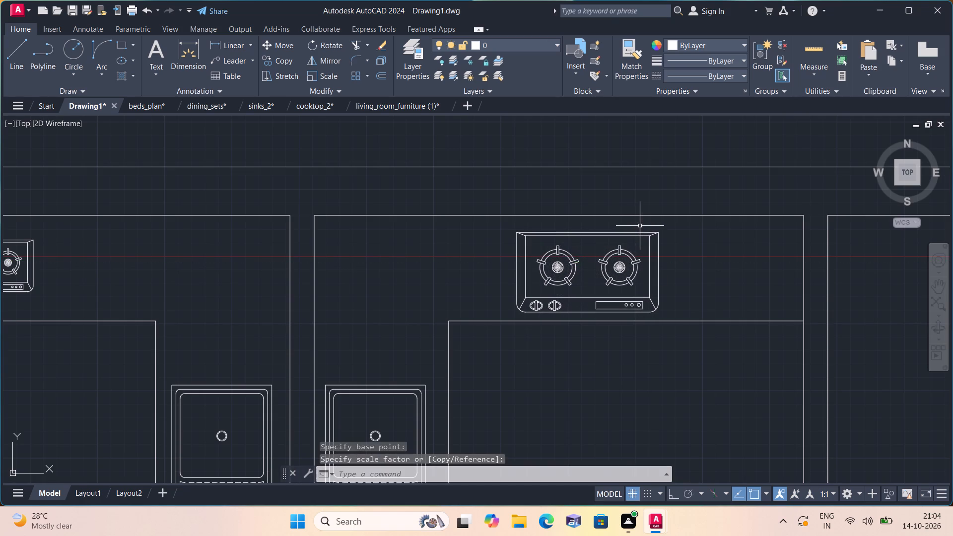
Scale the northwest kitchen's cooktop up freehand about its middle so it nearly fills the counter depth.
{"action": "middle_click_drag", "start_coordinate": [222, 289], "coordinate": [458, 340]}
{"action": "scroll", "coordinate": [261, 350], "scroll_direction": "up", "scroll_amount": 1}
{"action": "left_click", "coordinate": [302, 350]}
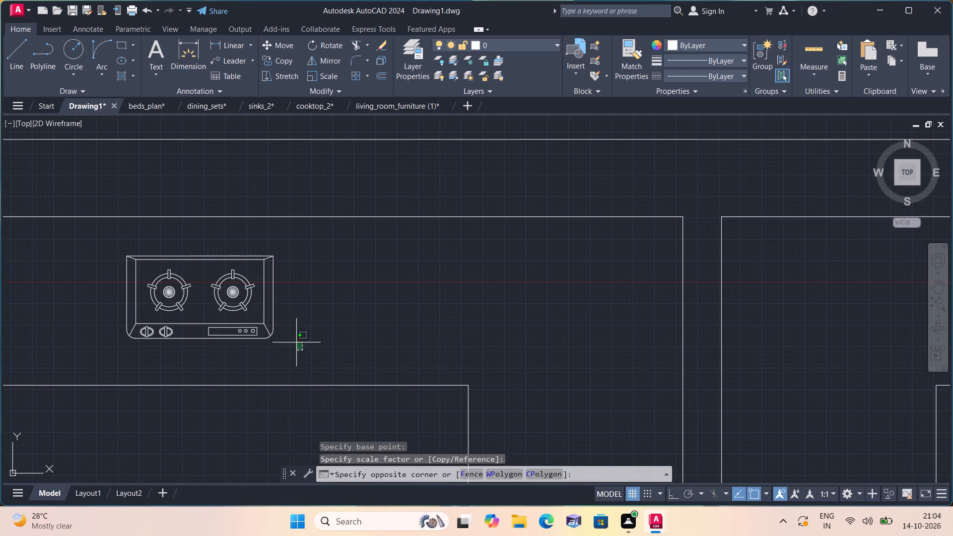
{"action": "left_click", "coordinate": [97, 249]}
{"action": "left_click", "coordinate": [327, 78]}
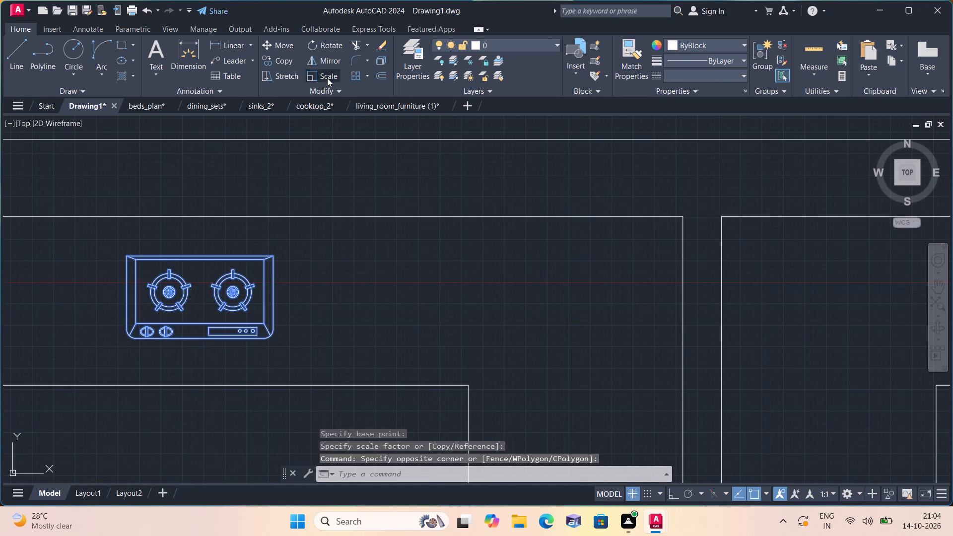
{"action": "left_click", "coordinate": [202, 292]}
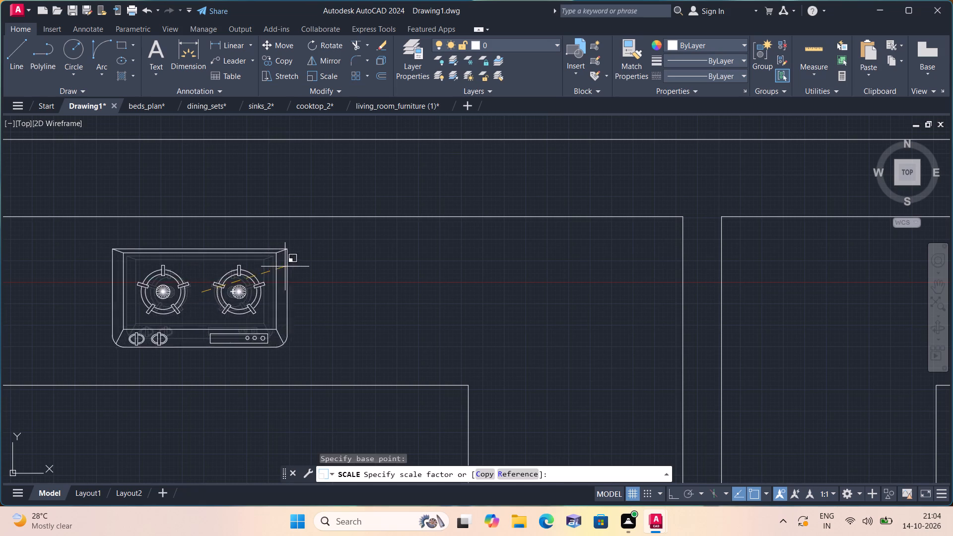
{"action": "left_click", "coordinate": [320, 263]}
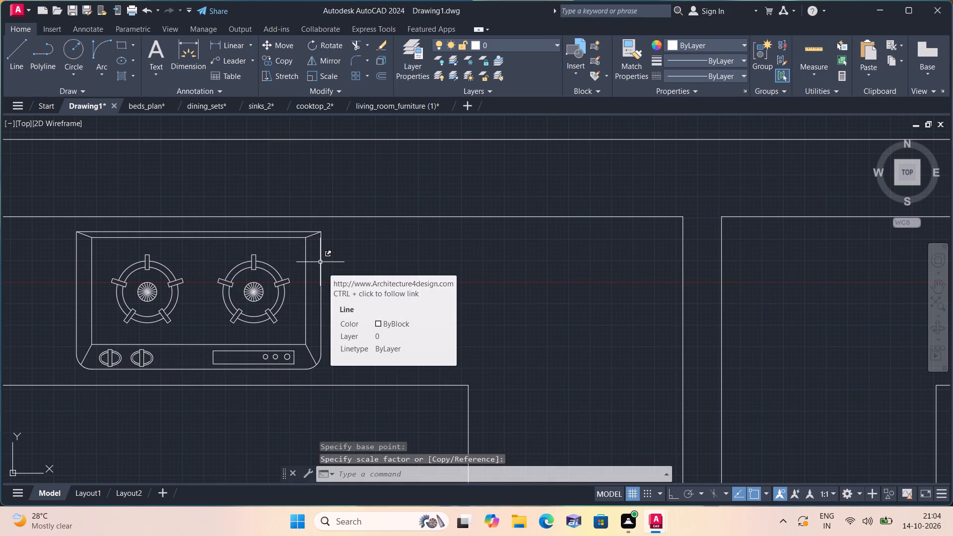
Scale the southwest kitchen's cooktop up freehand about its middle so it nearly fills the south counter's depth.
{"action": "scroll", "coordinate": [383, 321], "scroll_direction": "down", "scroll_amount": 1}
{"action": "middle_click_drag", "start_coordinate": [379, 321], "coordinate": [326, 240]}
{"action": "scroll", "coordinate": [326, 239], "scroll_direction": "down", "scroll_amount": 1}
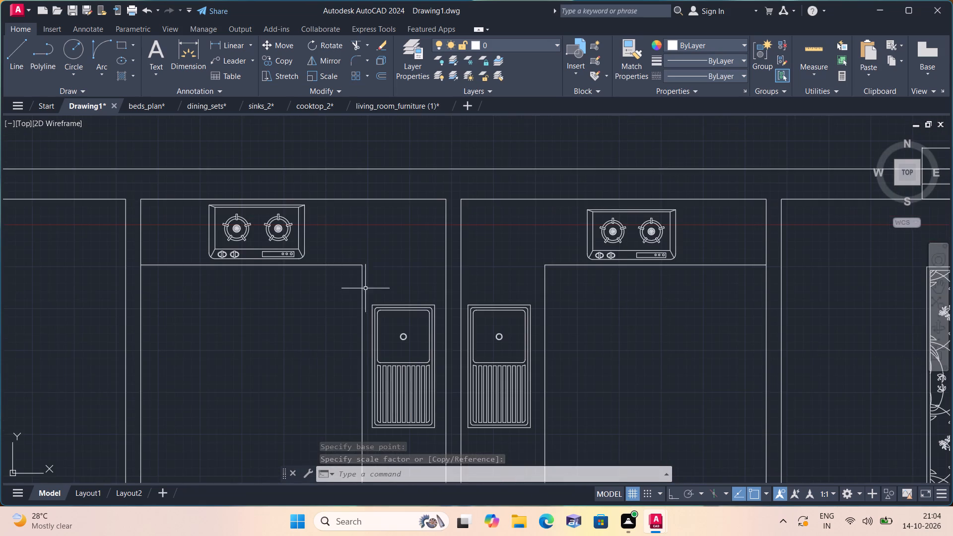
{"action": "middle_click_drag", "start_coordinate": [436, 327], "coordinate": [384, 214]}
{"action": "scroll", "coordinate": [384, 209], "scroll_direction": "down", "scroll_amount": 1}
{"action": "middle_click_drag", "start_coordinate": [471, 375], "coordinate": [433, 239]}
{"action": "middle_click_drag", "start_coordinate": [482, 369], "coordinate": [457, 208]}
{"action": "scroll", "coordinate": [451, 173], "scroll_direction": "down", "scroll_amount": 1}
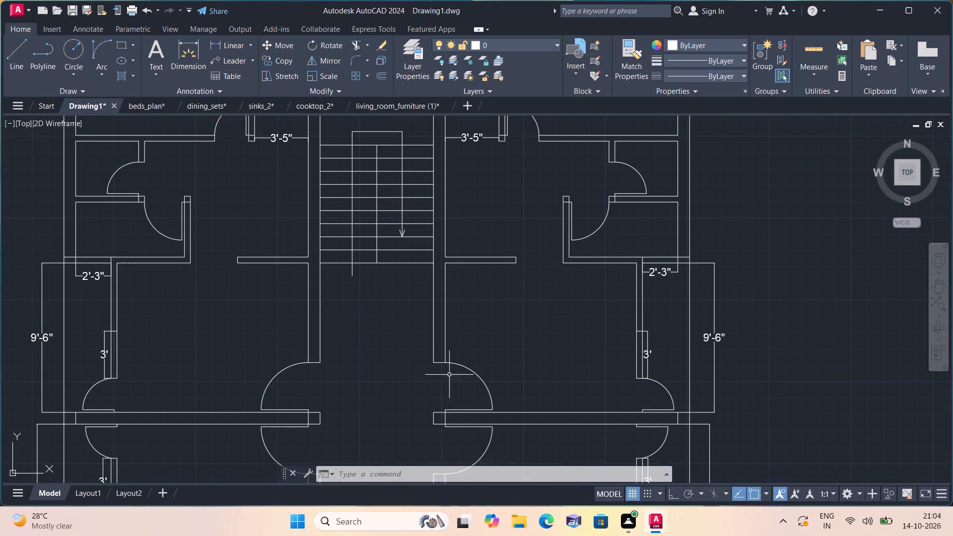
{"action": "middle_click_drag", "start_coordinate": [440, 379], "coordinate": [443, 213]}
{"action": "scroll", "coordinate": [475, 390], "scroll_direction": "down", "scroll_amount": 1}
{"action": "middle_click_drag", "start_coordinate": [474, 390], "coordinate": [463, 233]}
{"action": "middle_click_drag", "start_coordinate": [347, 421], "coordinate": [379, 321]}
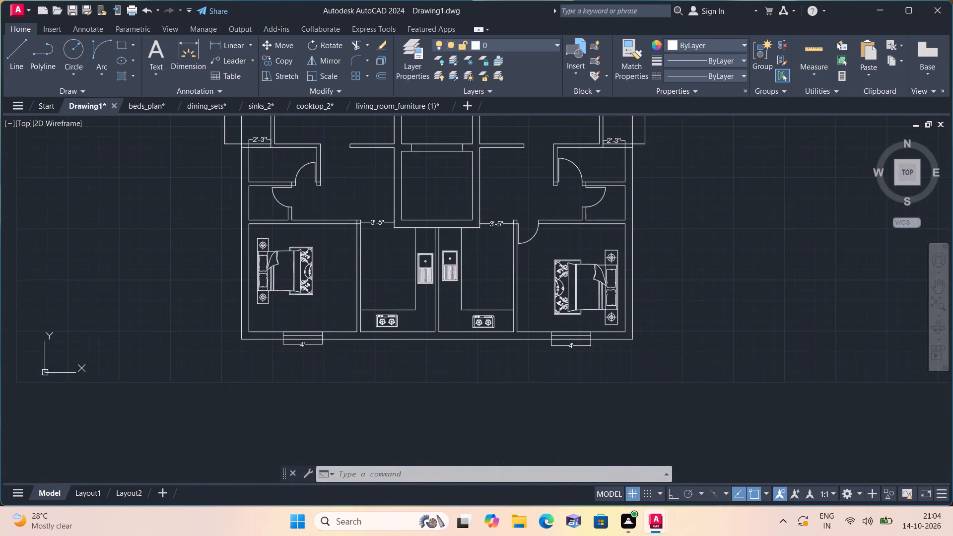
{"action": "scroll", "coordinate": [383, 303], "scroll_direction": "up", "scroll_amount": 4}
{"action": "middle_click_drag", "start_coordinate": [422, 325], "coordinate": [434, 256]}
{"action": "left_click", "coordinate": [486, 408]}
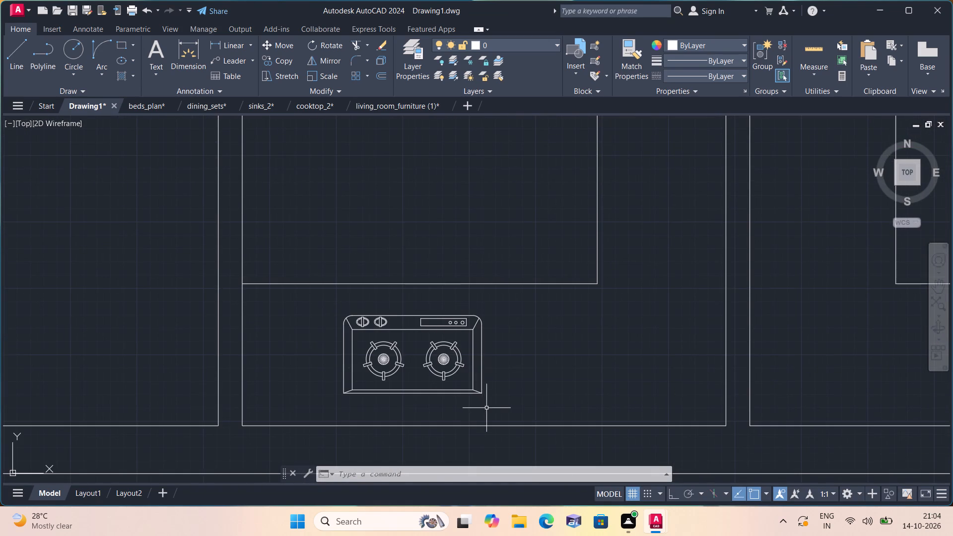
{"action": "left_click", "coordinate": [334, 305]}
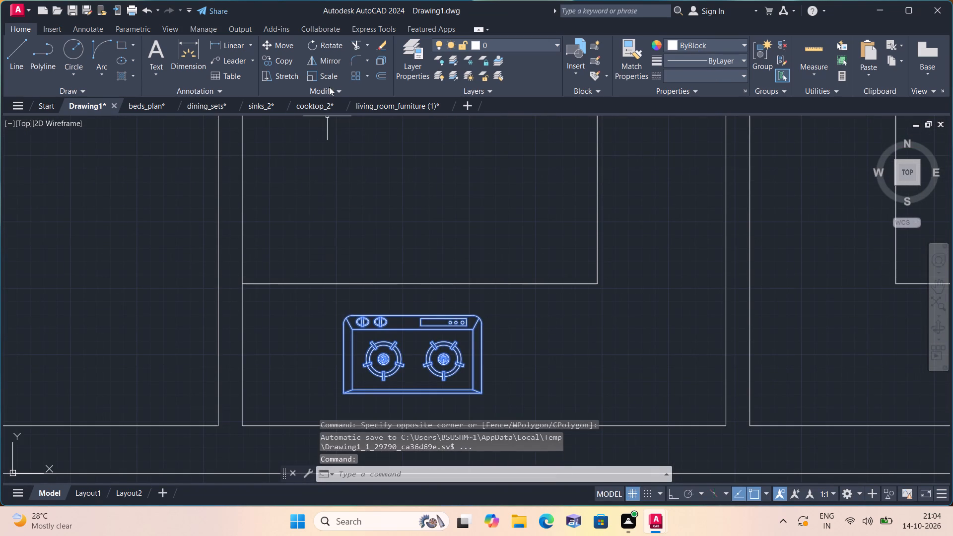
{"action": "left_click", "coordinate": [330, 73]}
{"action": "left_click", "coordinate": [412, 355]}
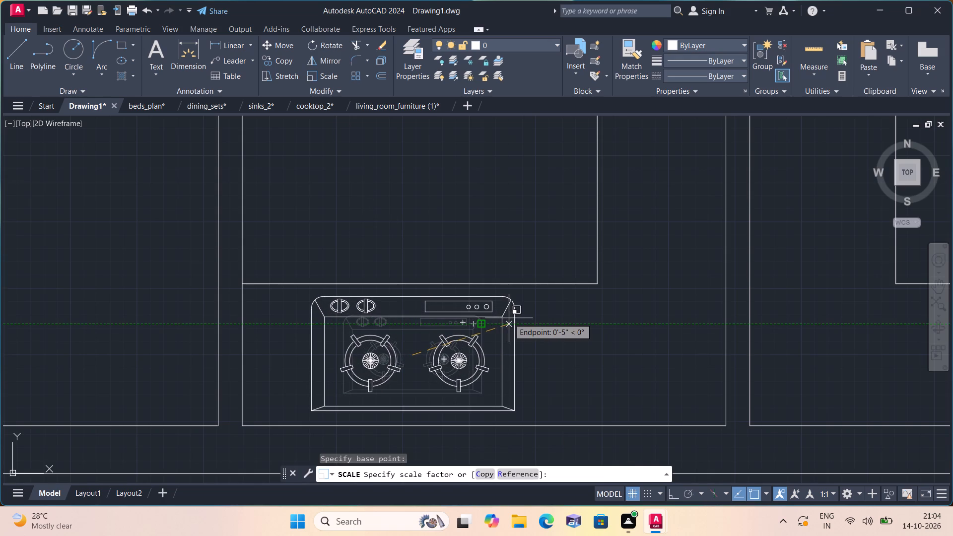
{"action": "left_click", "coordinate": [512, 318]}
Scale the southeast kitchen's cooktop up freehand about a point near its middle so it nearly fills the south counter's depth.
{"action": "middle_click_drag", "start_coordinate": [511, 316], "coordinate": [217, 280]}
{"action": "scroll", "coordinate": [138, 275], "scroll_direction": "down", "scroll_amount": 2}
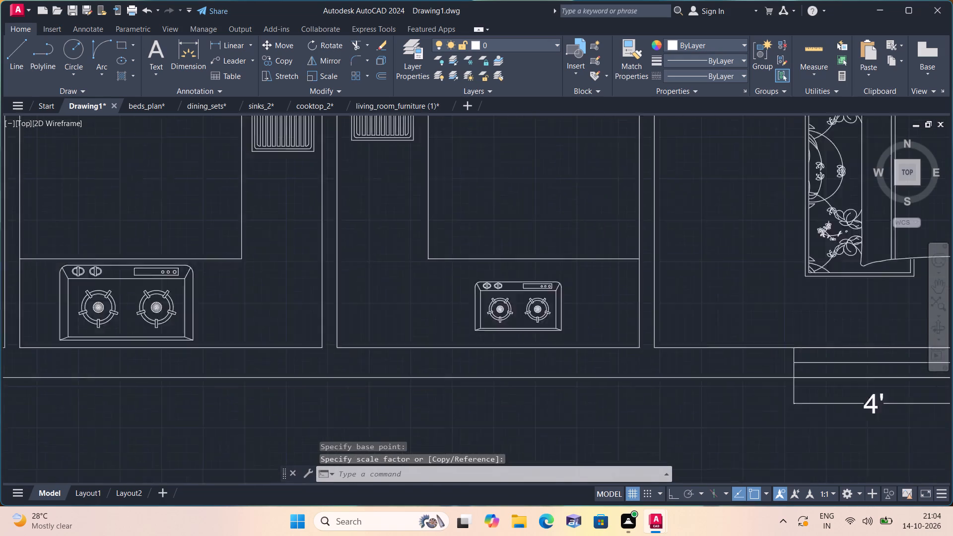
{"action": "scroll", "coordinate": [317, 284], "scroll_direction": "up", "scroll_amount": 2}
{"action": "left_click", "coordinate": [552, 358]}
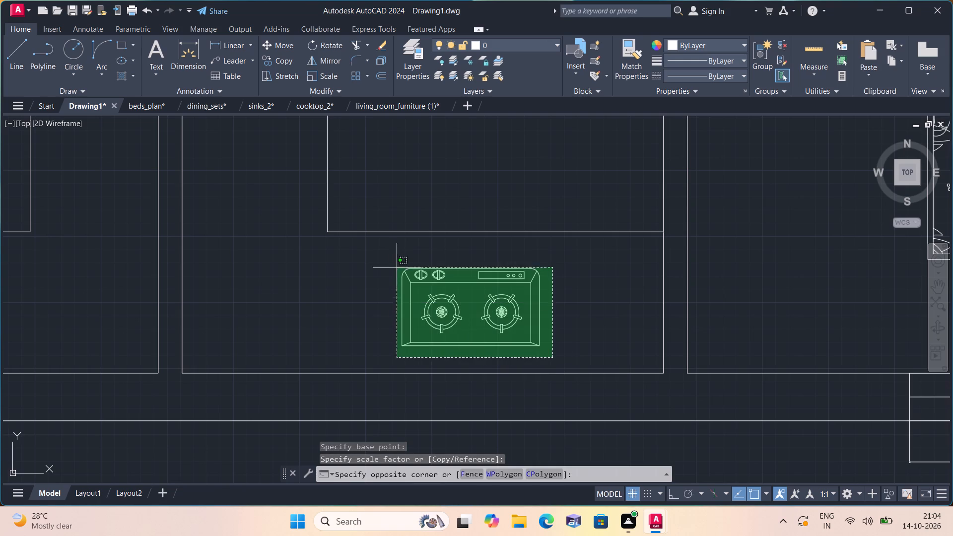
{"action": "left_click", "coordinate": [370, 261]}
{"action": "left_click", "coordinate": [327, 73]}
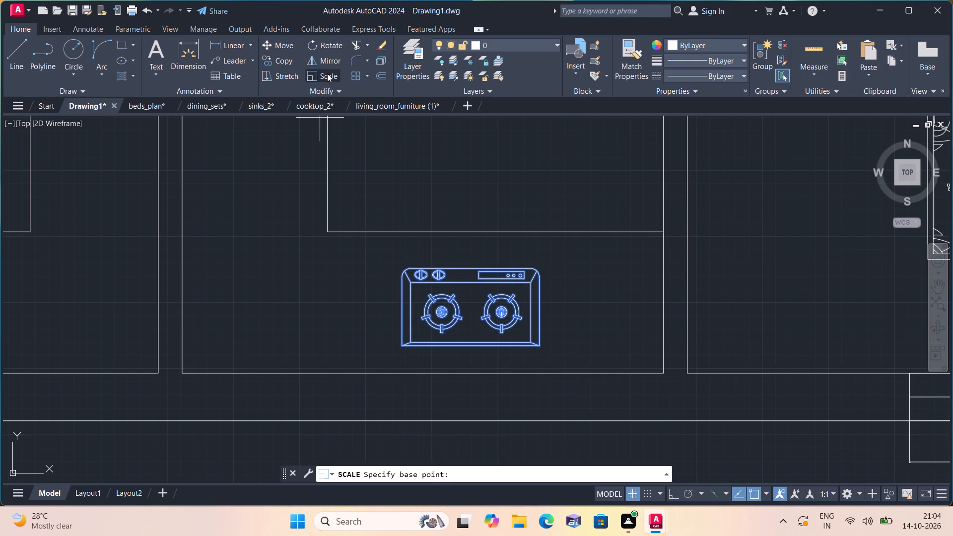
{"action": "left_click", "coordinate": [474, 326]}
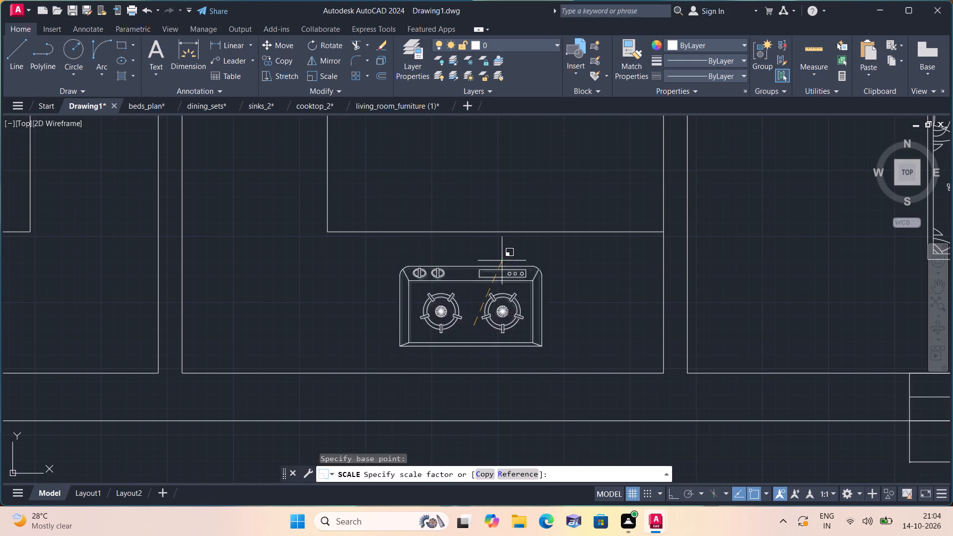
{"action": "left_click", "coordinate": [530, 242]}
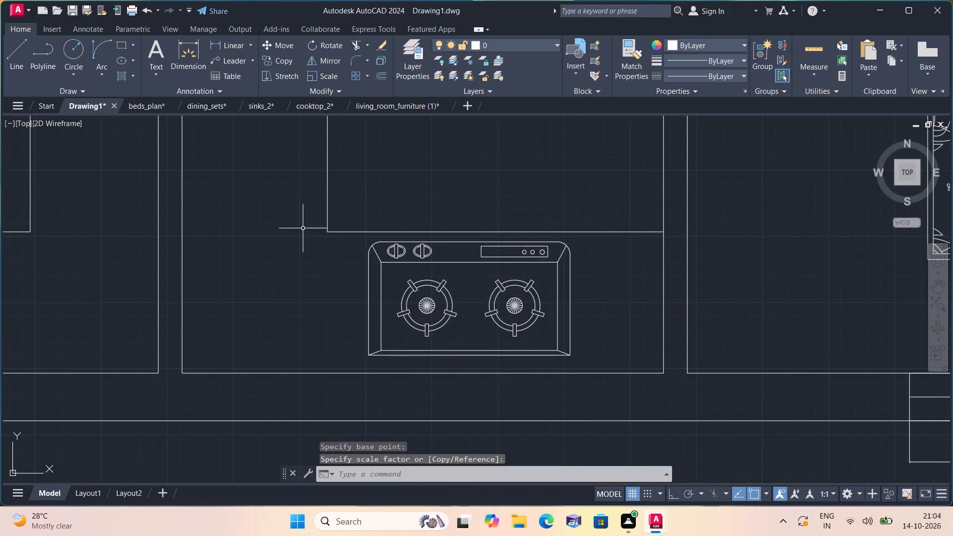
Move the southeast kitchen's sink about 0'-3" south, level with the southwest kitchen's sink.
{"action": "scroll", "coordinate": [84, 156], "scroll_direction": "down", "scroll_amount": 2}
{"action": "scroll", "coordinate": [88, 170], "scroll_direction": "up", "scroll_amount": 1}
{"action": "scroll", "coordinate": [88, 170], "scroll_direction": "down", "scroll_amount": 1}
{"action": "middle_click_drag", "start_coordinate": [88, 170], "coordinate": [139, 241]}
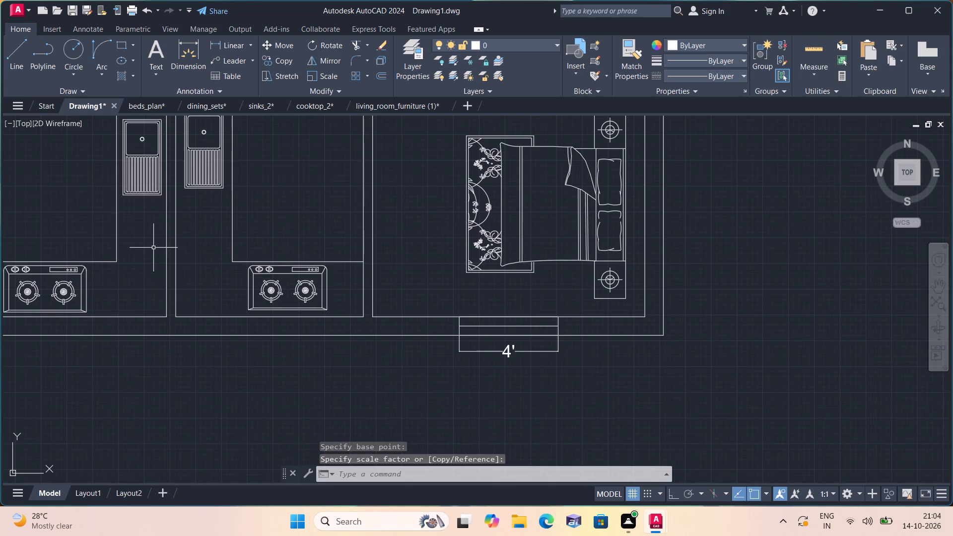
{"action": "scroll", "coordinate": [155, 248], "scroll_direction": "down", "scroll_amount": 1}
{"action": "scroll", "coordinate": [139, 177], "scroll_direction": "up", "scroll_amount": 2}
{"action": "middle_click_drag", "start_coordinate": [139, 177], "coordinate": [159, 203]}
{"action": "scroll", "coordinate": [139, 177], "scroll_direction": "down", "scroll_amount": 1}
{"action": "scroll", "coordinate": [164, 207], "scroll_direction": "up", "scroll_amount": 1}
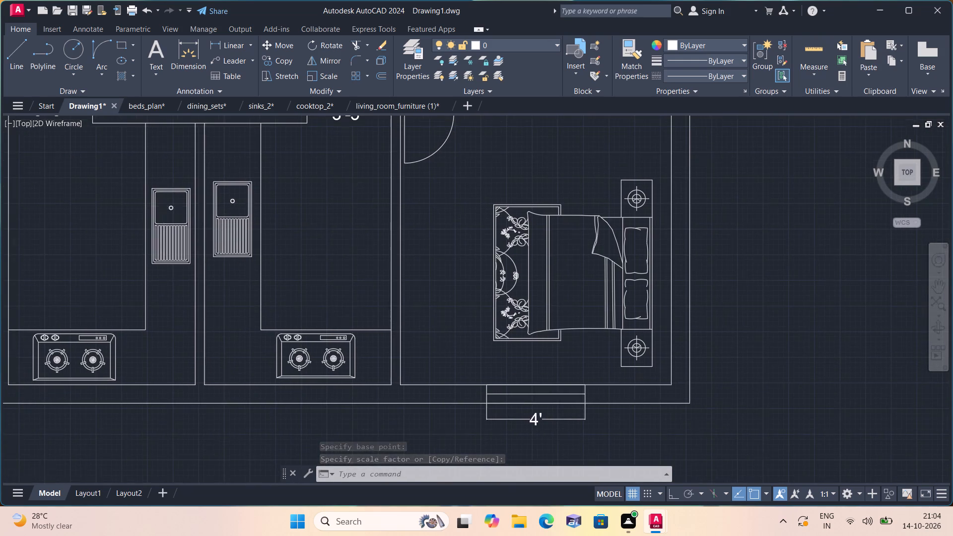
{"action": "left_click", "coordinate": [246, 228]}
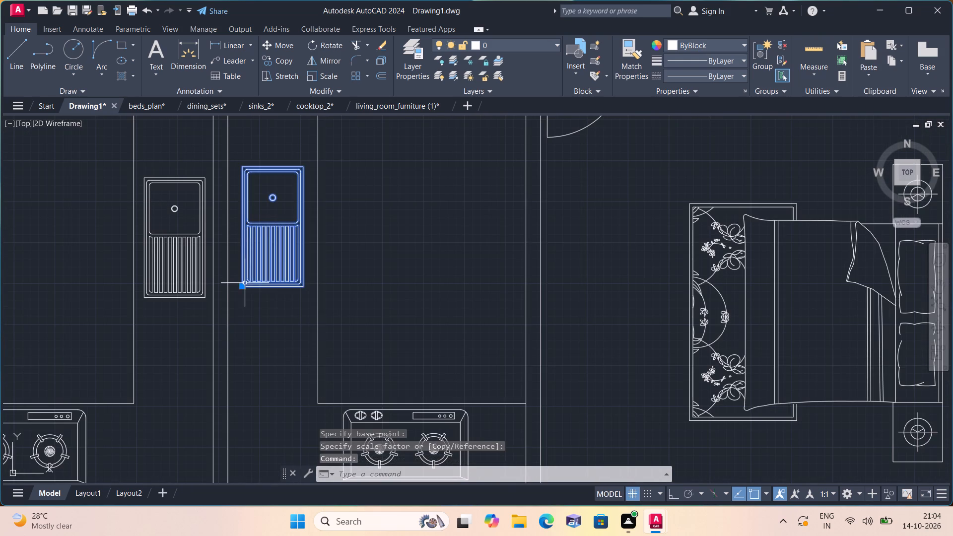
{"action": "left_click", "coordinate": [243, 286]}
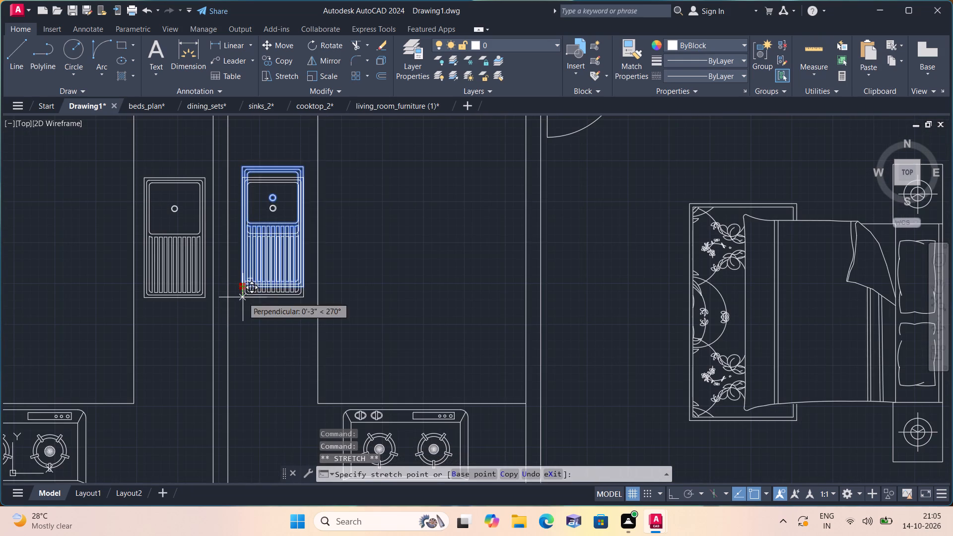
{"action": "left_click", "coordinate": [243, 297]}
{"action": "key", "text": "Escape"}
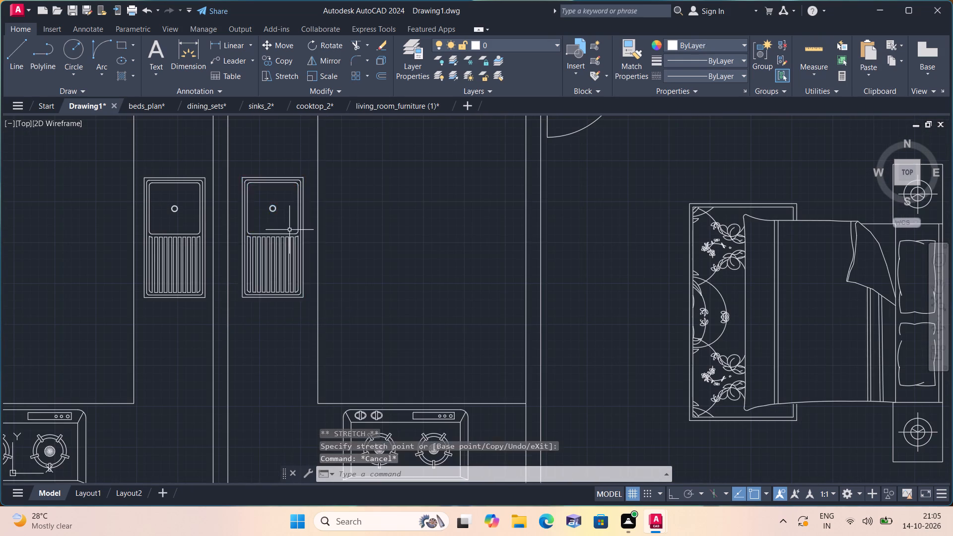
Scale the northeast of the four mirrored sofa sets down freehand about its coffee table's middle, close to room size.
{"action": "middle_click_drag", "start_coordinate": [287, 232], "coordinate": [310, 315]}
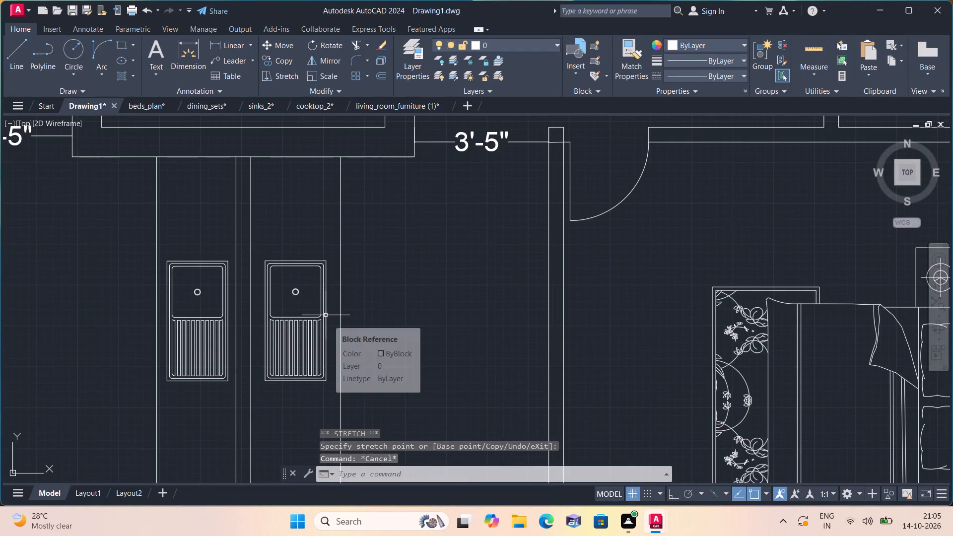
{"action": "scroll", "coordinate": [326, 316], "scroll_direction": "down", "scroll_amount": 1}
{"action": "middle_click_drag", "start_coordinate": [309, 273], "coordinate": [309, 408]}
{"action": "scroll", "coordinate": [309, 408], "scroll_direction": "up", "scroll_amount": 1}
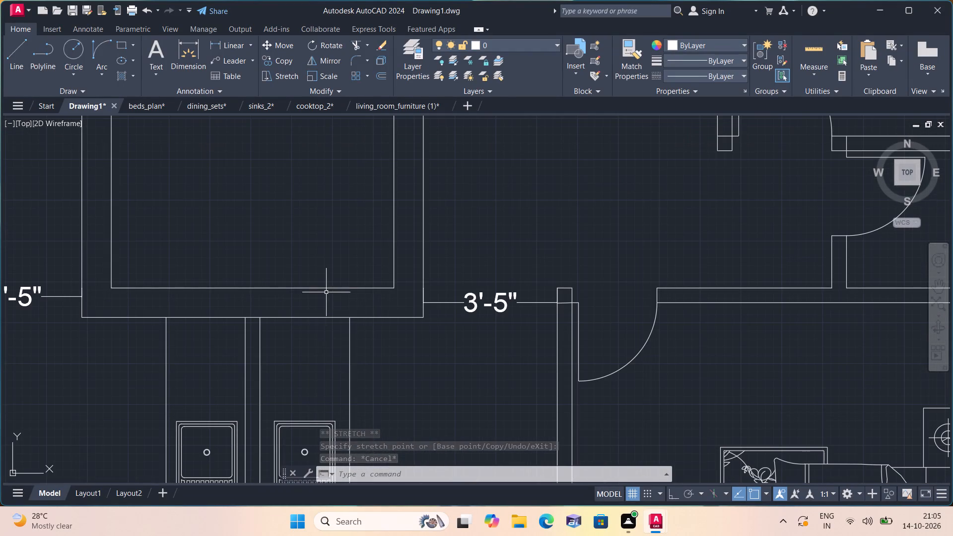
{"action": "middle_click_drag", "start_coordinate": [324, 292], "coordinate": [337, 424]}
{"action": "middle_click_drag", "start_coordinate": [312, 383], "coordinate": [332, 445]}
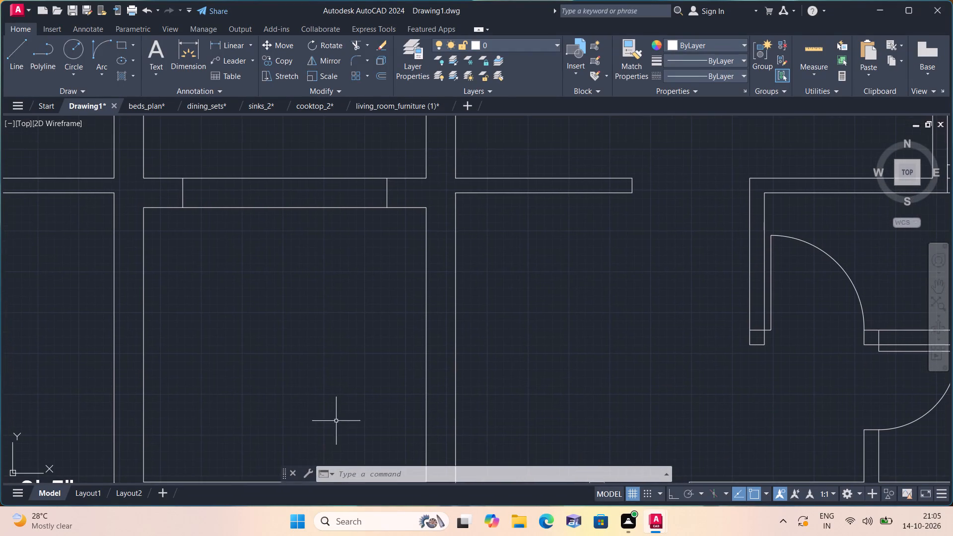
{"action": "scroll", "coordinate": [310, 315], "scroll_direction": "down", "scroll_amount": 1}
{"action": "middle_click_drag", "start_coordinate": [310, 315], "coordinate": [383, 450]}
{"action": "middle_click_drag", "start_coordinate": [360, 371], "coordinate": [376, 427]}
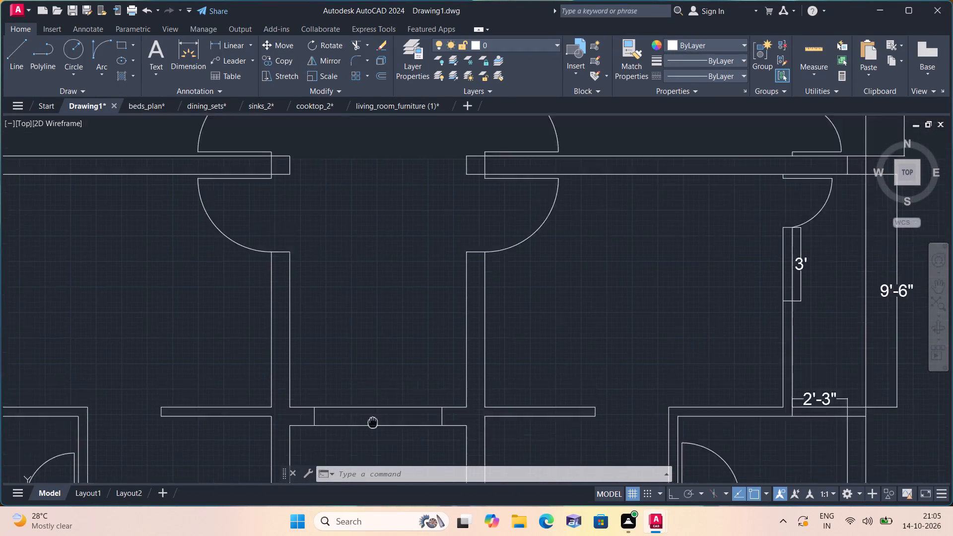
{"action": "middle_click_drag", "start_coordinate": [376, 427], "coordinate": [397, 464]}
{"action": "scroll", "coordinate": [396, 461], "scroll_direction": "down", "scroll_amount": 2}
{"action": "scroll", "coordinate": [374, 375], "scroll_direction": "down", "scroll_amount": 3}
{"action": "middle_click_drag", "start_coordinate": [392, 374], "coordinate": [360, 356]}
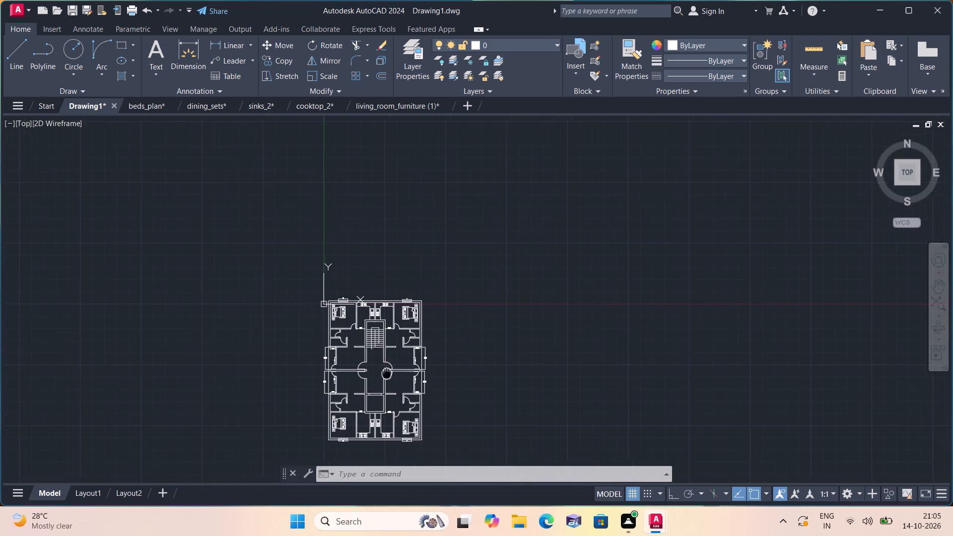
{"action": "middle_click_drag", "start_coordinate": [360, 356], "coordinate": [318, 303]}
{"action": "scroll", "coordinate": [317, 297], "scroll_direction": "down", "scroll_amount": 2}
{"action": "middle_click_drag", "start_coordinate": [264, 379], "coordinate": [355, 330]}
{"action": "scroll", "coordinate": [349, 335], "scroll_direction": "down", "scroll_amount": 1}
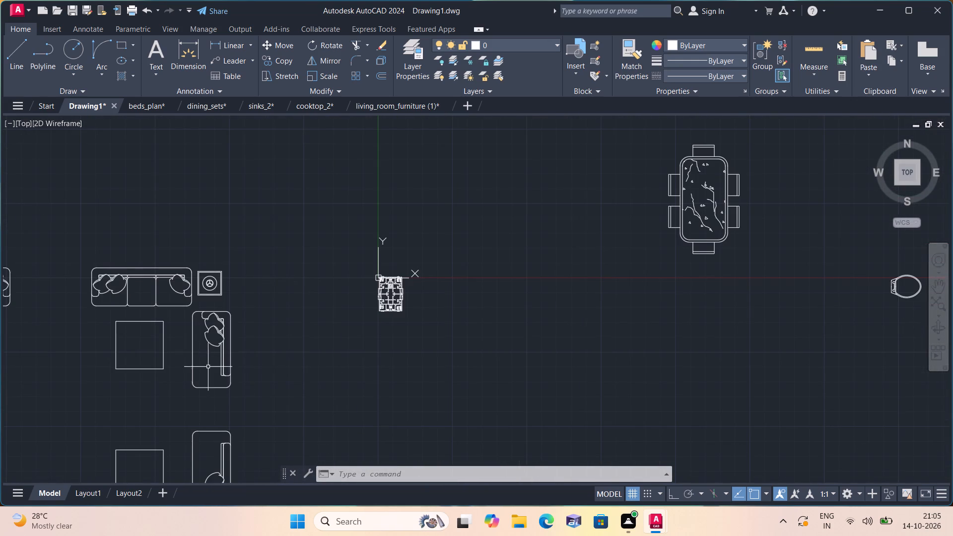
{"action": "middle_click_drag", "start_coordinate": [176, 362], "coordinate": [230, 364]}
{"action": "left_click_drag", "start_coordinate": [299, 407], "coordinate": [263, 356]}
{"action": "left_click", "coordinate": [133, 244]}
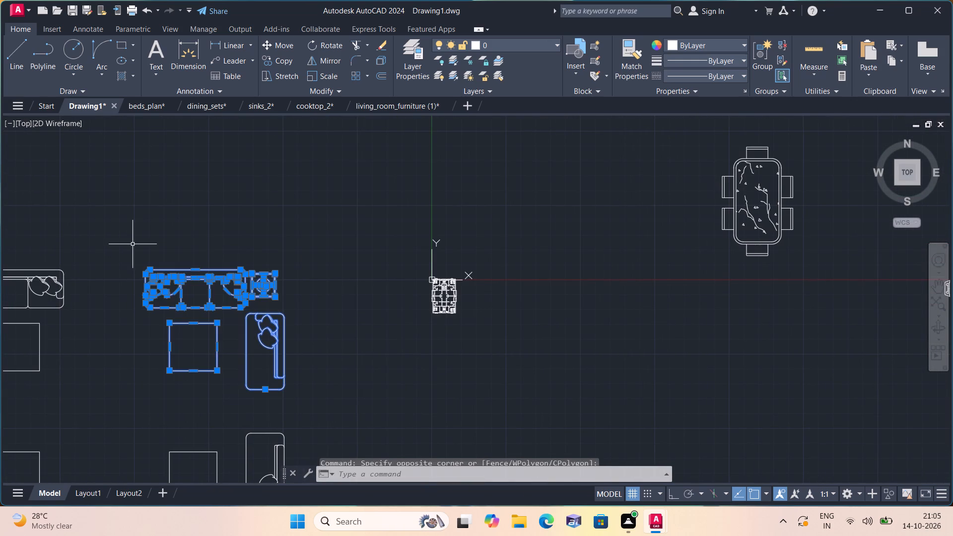
{"action": "left_click", "coordinate": [328, 75]}
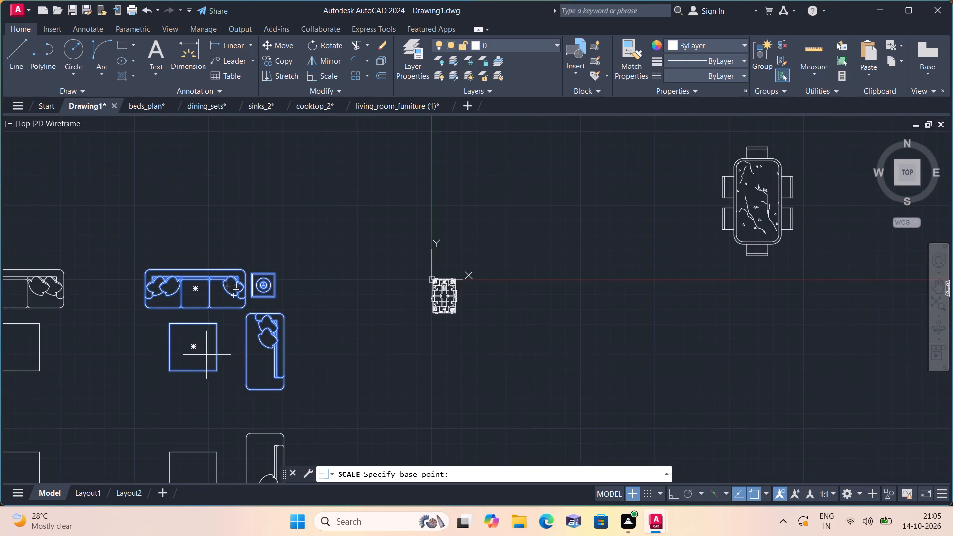
{"action": "scroll", "coordinate": [192, 337], "scroll_direction": "up", "scroll_amount": 1}
{"action": "left_click", "coordinate": [197, 350]}
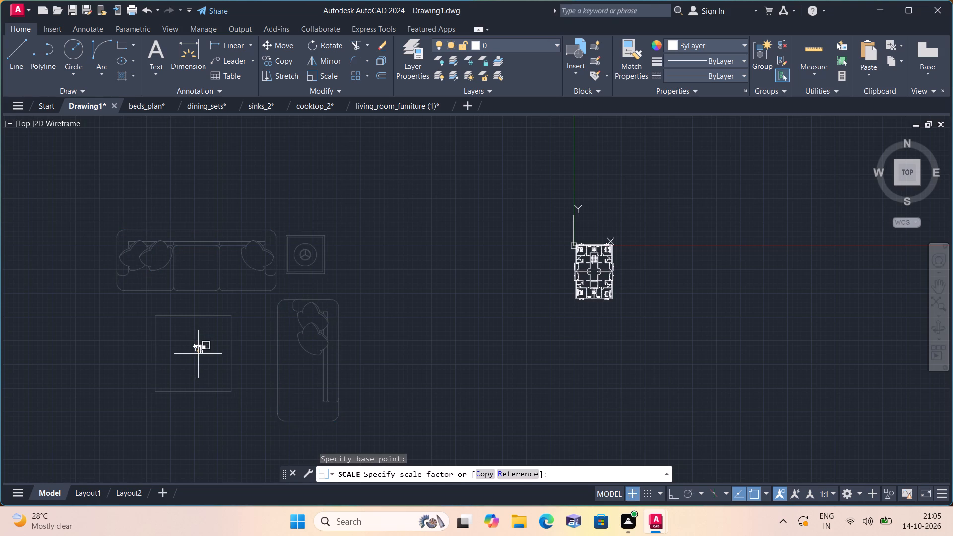
{"action": "left_click", "coordinate": [198, 354]}
Move the reduced sofa set from the furniture area to the open space just east of the floor plan.
{"action": "left_click", "coordinate": [218, 371]}
{"action": "left_click", "coordinate": [149, 303]}
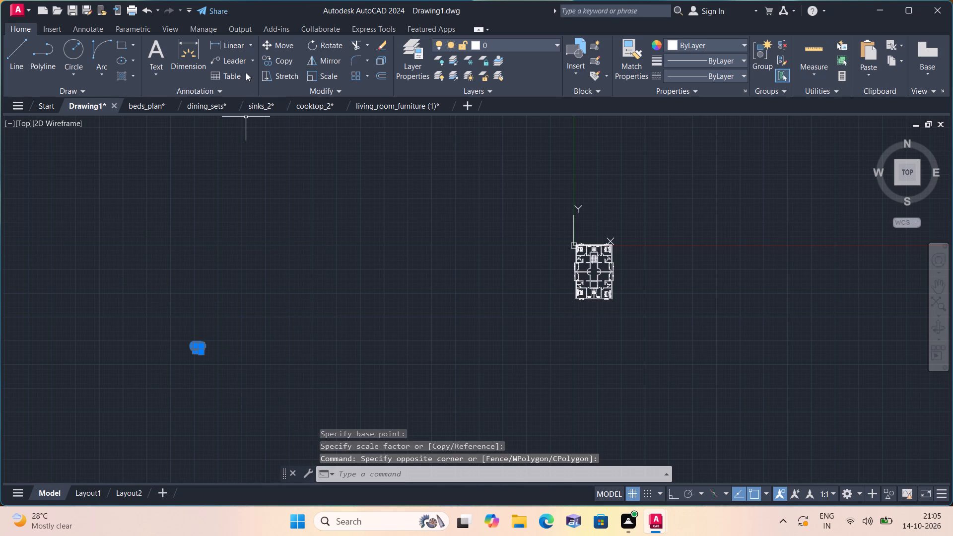
{"action": "left_click", "coordinate": [283, 43]}
{"action": "left_click", "coordinate": [197, 347]}
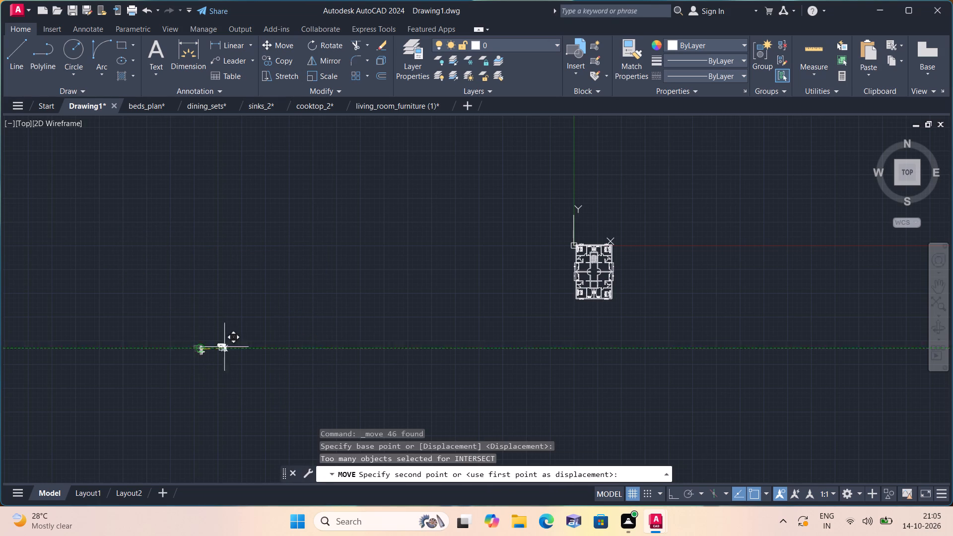
{"action": "scroll", "coordinate": [640, 276], "scroll_direction": "up", "scroll_amount": 3}
{"action": "scroll", "coordinate": [480, 233], "scroll_direction": "up", "scroll_amount": 2}
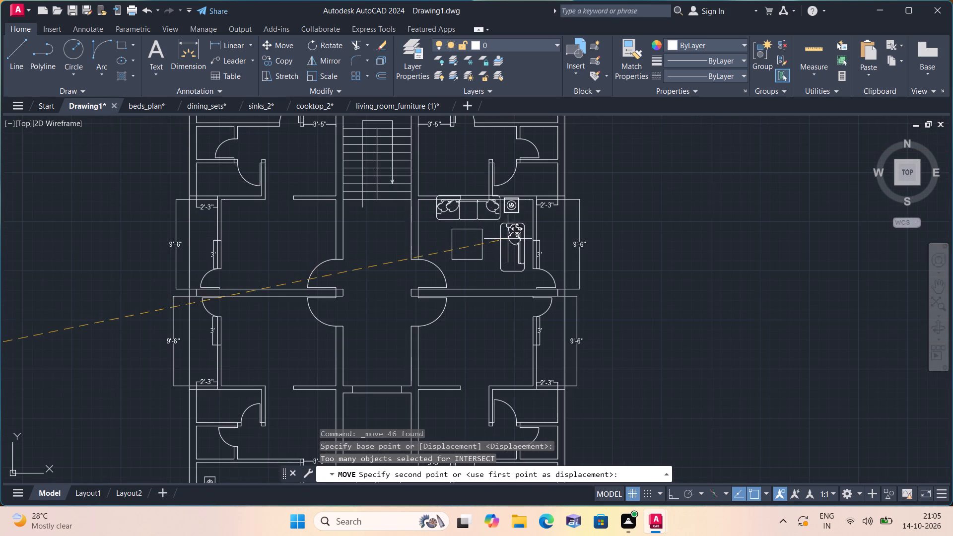
{"action": "middle_click_drag", "start_coordinate": [504, 239], "coordinate": [379, 292]}
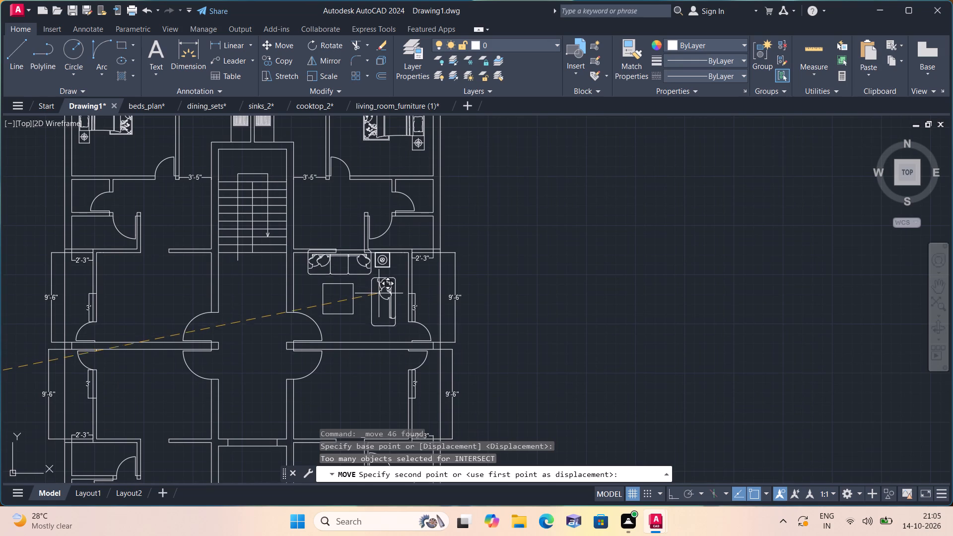
{"action": "middle_click_drag", "start_coordinate": [373, 303], "coordinate": [323, 285]}
{"action": "left_click", "coordinate": [566, 260]}
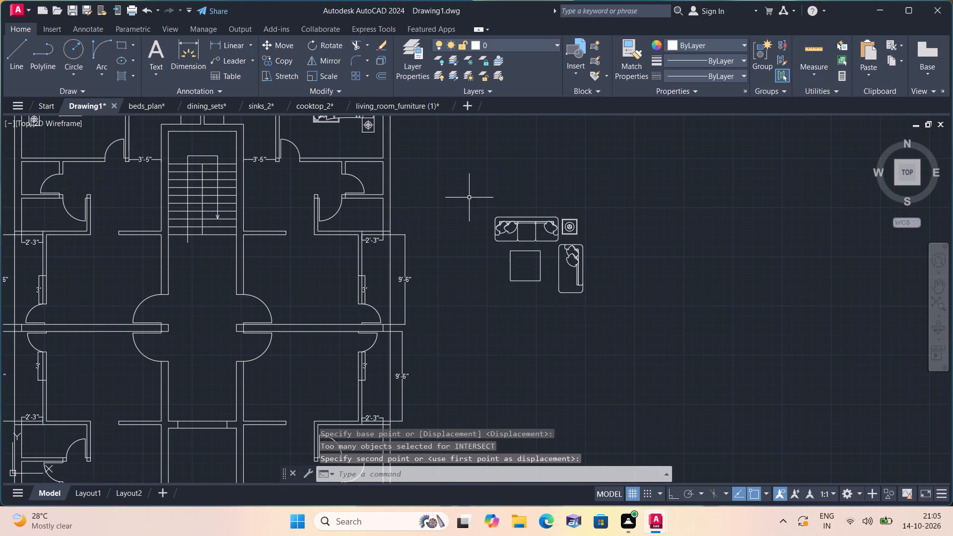
Scale the sofa set east of the plan down freehand about its coffee table's middle to roughly a third of its size.
{"action": "left_click_drag", "start_coordinate": [469, 197], "coordinate": [483, 216]}
{"action": "left_click", "coordinate": [644, 328]}
{"action": "left_click", "coordinate": [326, 74]}
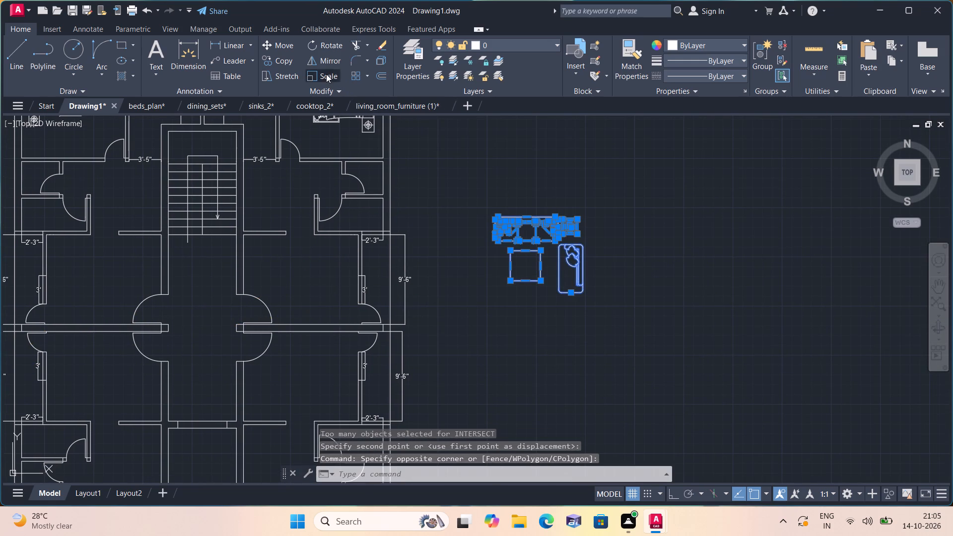
{"action": "left_click", "coordinate": [523, 267]}
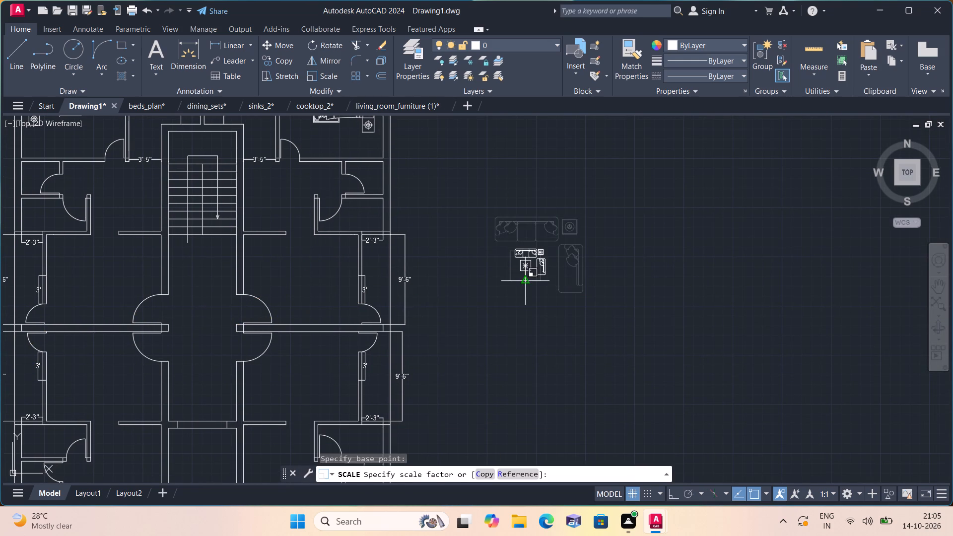
{"action": "left_click", "coordinate": [526, 278]}
Move the reduced sofa set into the northeast living room, near the room's northeast corner.
{"action": "left_click_drag", "start_coordinate": [591, 306], "coordinate": [572, 285]}
{"action": "left_click", "coordinate": [505, 221]}
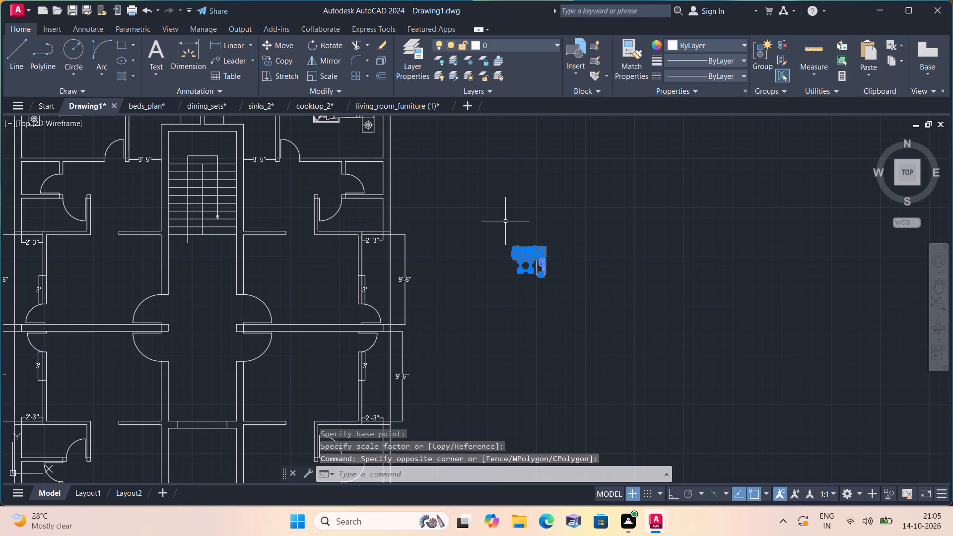
{"action": "left_click", "coordinate": [278, 43]}
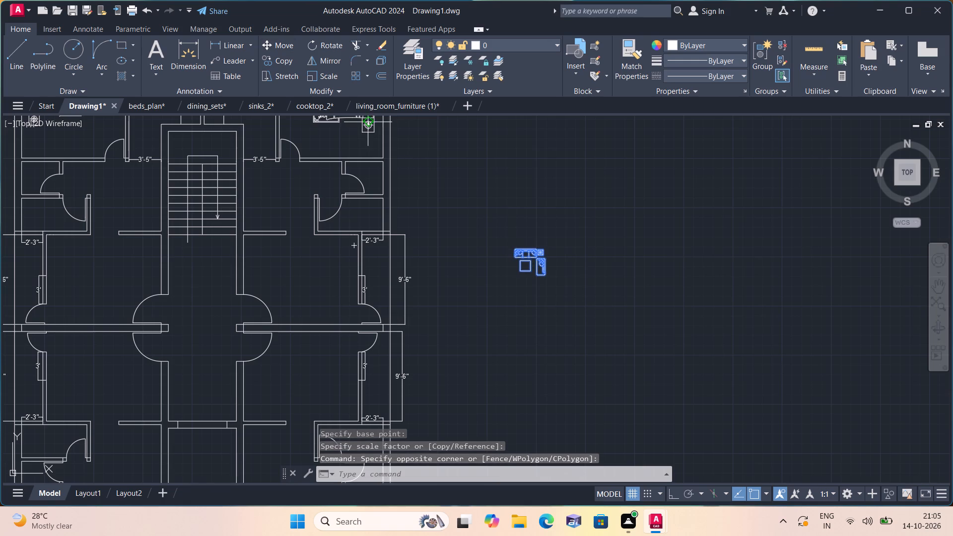
{"action": "left_click", "coordinate": [535, 256]}
{"action": "scroll", "coordinate": [308, 252], "scroll_direction": "up", "scroll_amount": 2}
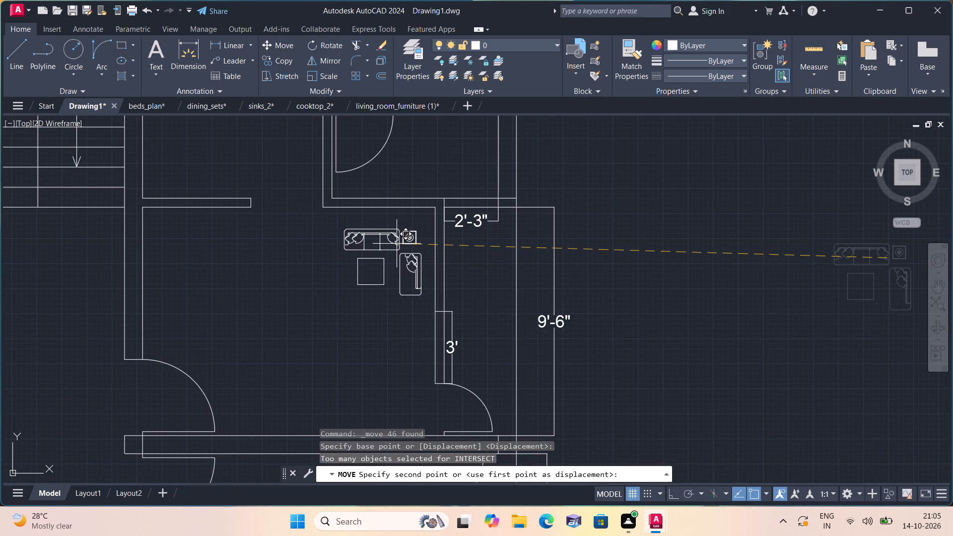
{"action": "left_click", "coordinate": [395, 245]}
{"action": "scroll", "coordinate": [403, 260], "scroll_direction": "up", "scroll_amount": 1}
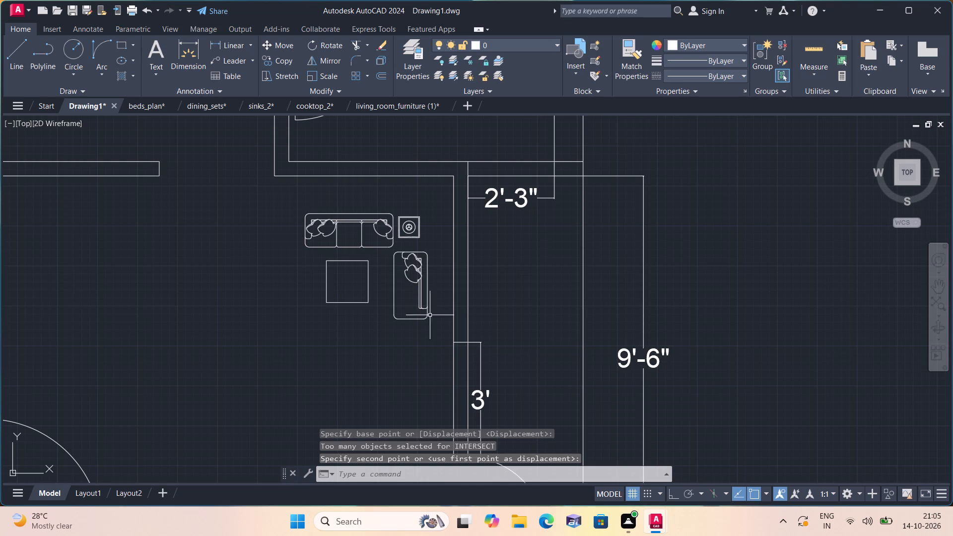
Scale the northeast living room's sofa set up slightly, freehand, about its coffee table, keeping it within the east wall.
{"action": "left_click", "coordinate": [436, 337]}
{"action": "left_click", "coordinate": [296, 211]}
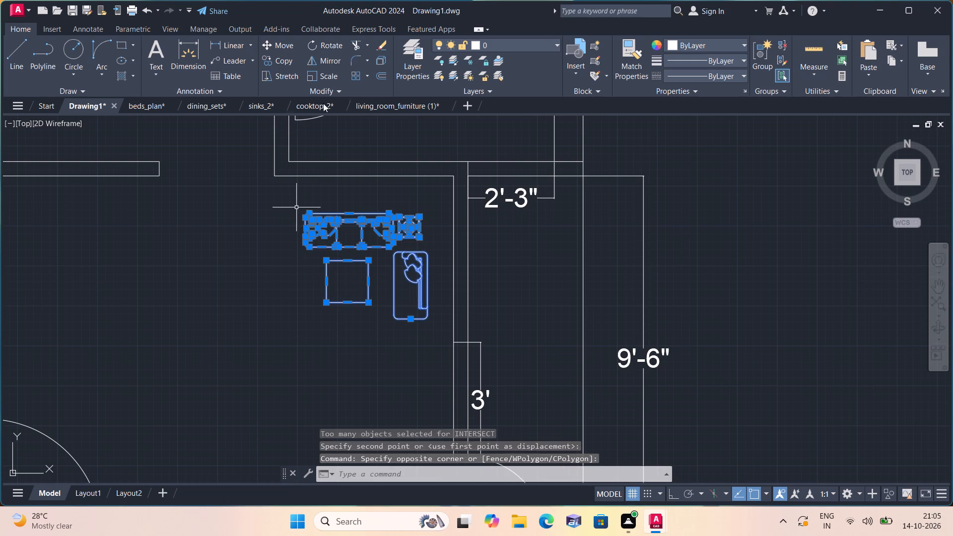
{"action": "left_click", "coordinate": [327, 78]}
{"action": "left_click", "coordinate": [349, 276]}
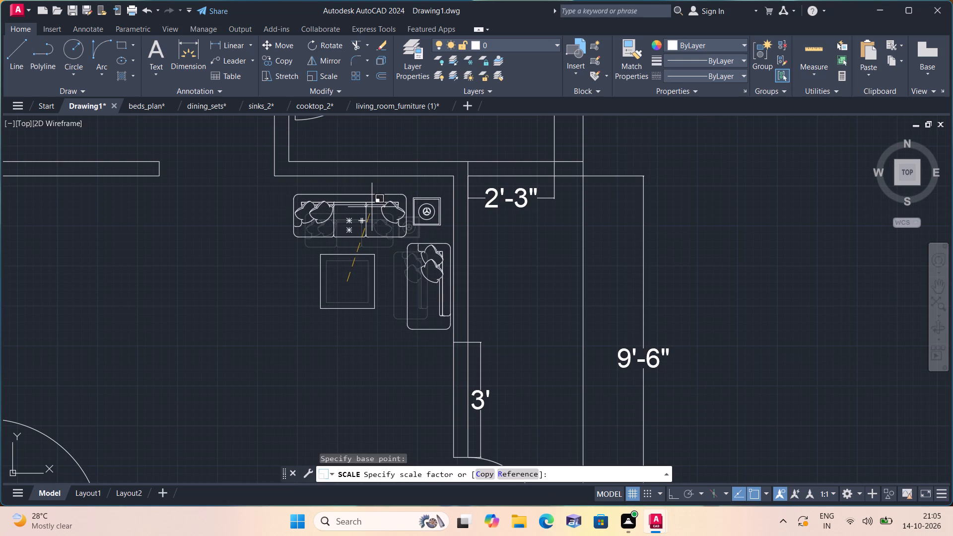
{"action": "left_click", "coordinate": [370, 208]}
Move the northeast living room's sofa set slightly north and a little east, closer to the north wall.
{"action": "middle_click_drag", "start_coordinate": [268, 233], "coordinate": [340, 287]}
{"action": "scroll", "coordinate": [470, 369], "scroll_direction": "up", "scroll_amount": 1}
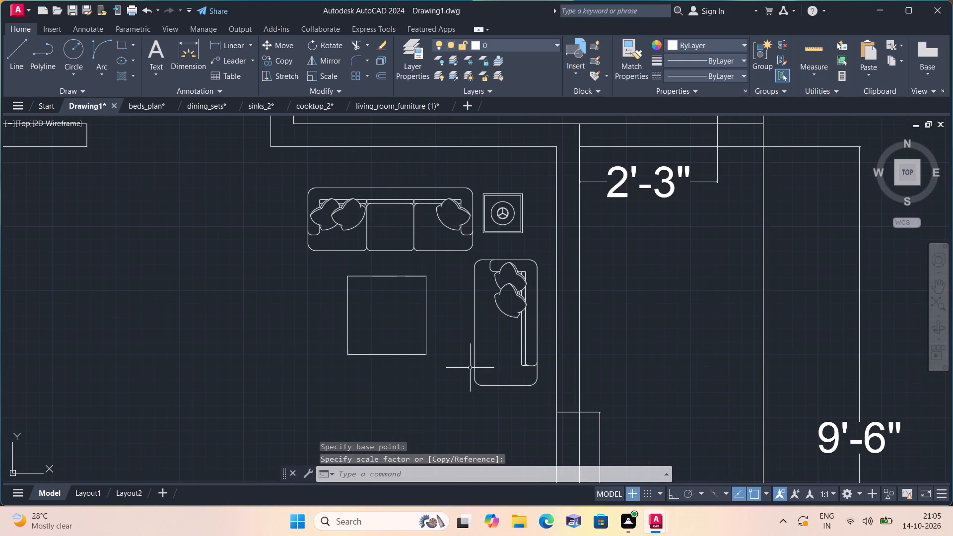
{"action": "left_click", "coordinate": [550, 406]}
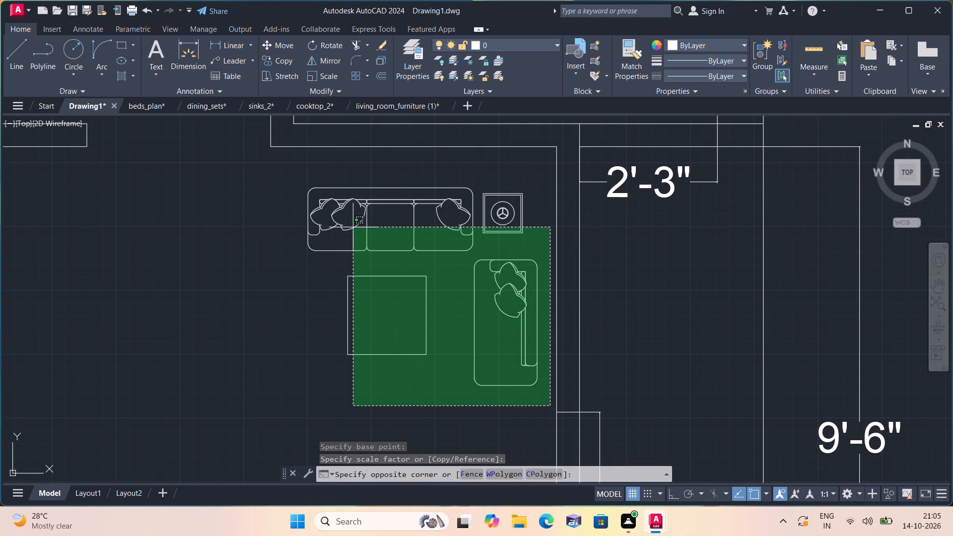
{"action": "left_click", "coordinate": [272, 174]}
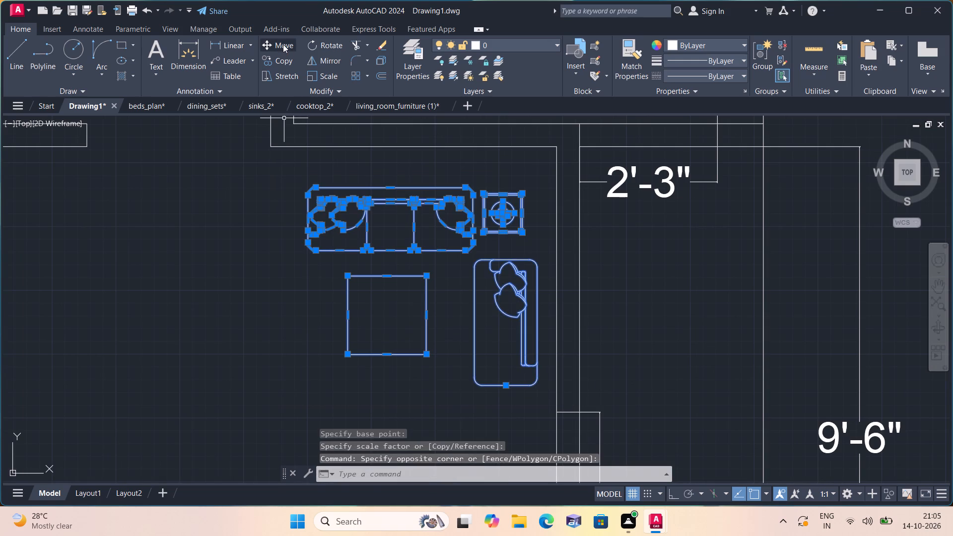
{"action": "left_click", "coordinate": [279, 43]}
{"action": "left_click", "coordinate": [416, 315]}
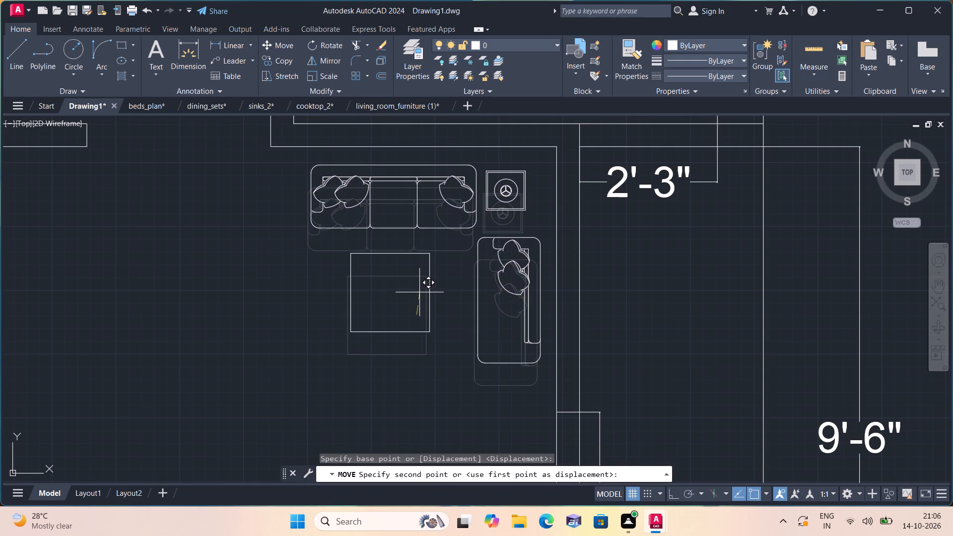
{"action": "left_click", "coordinate": [421, 290]}
Scale the northwest of the mirrored sofa sets down freehand about its coffee table's middle to roughly a quarter of its size.
{"action": "scroll", "coordinate": [422, 291], "scroll_direction": "down", "scroll_amount": 3}
{"action": "scroll", "coordinate": [299, 323], "scroll_direction": "down", "scroll_amount": 2}
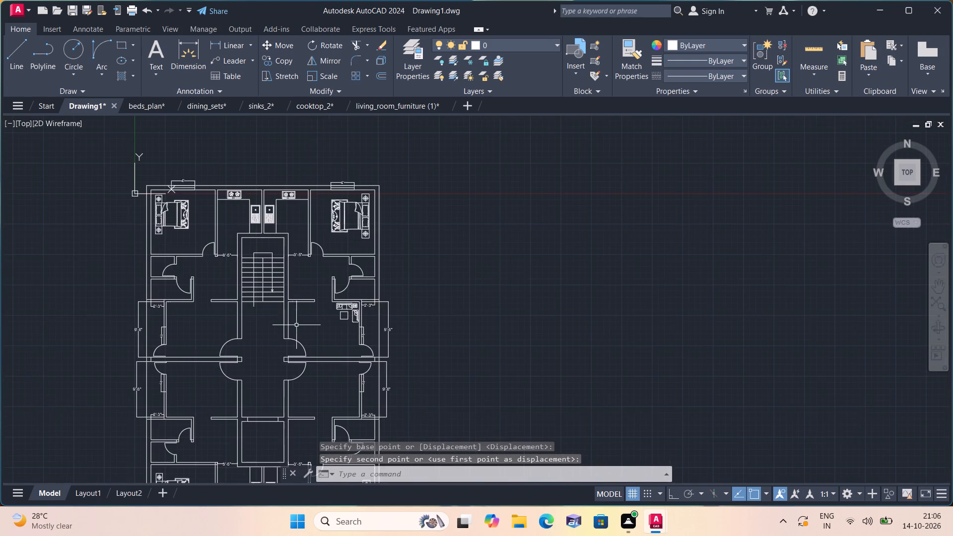
{"action": "middle_click_drag", "start_coordinate": [274, 316], "coordinate": [473, 275]}
{"action": "scroll", "coordinate": [313, 314], "scroll_direction": "down", "scroll_amount": 1}
{"action": "scroll", "coordinate": [474, 275], "scroll_direction": "down", "scroll_amount": 1}
{"action": "scroll", "coordinate": [297, 319], "scroll_direction": "down", "scroll_amount": 2}
{"action": "middle_click_drag", "start_coordinate": [208, 300], "coordinate": [389, 278]}
{"action": "scroll", "coordinate": [208, 300], "scroll_direction": "down", "scroll_amount": 1}
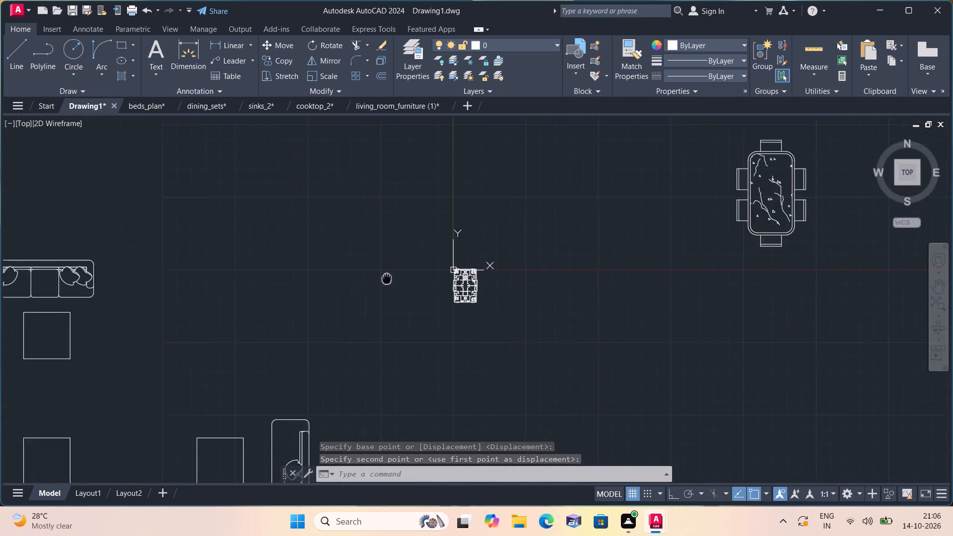
{"action": "middle_click_drag", "start_coordinate": [389, 278], "coordinate": [390, 277]}
{"action": "scroll", "coordinate": [390, 277], "scroll_direction": "down", "scroll_amount": 1}
{"action": "left_click", "coordinate": [229, 343]}
{"action": "left_click", "coordinate": [111, 251]}
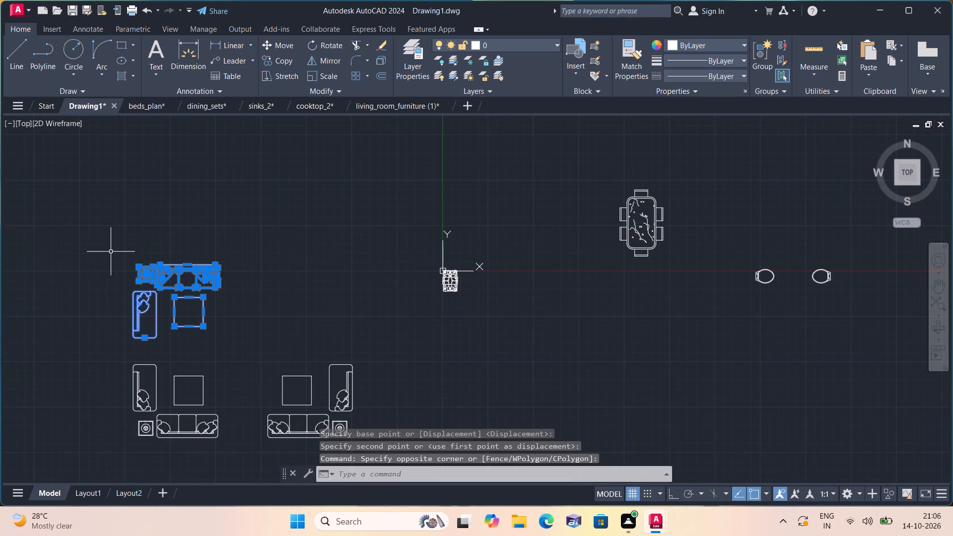
{"action": "left_click", "coordinate": [326, 76]}
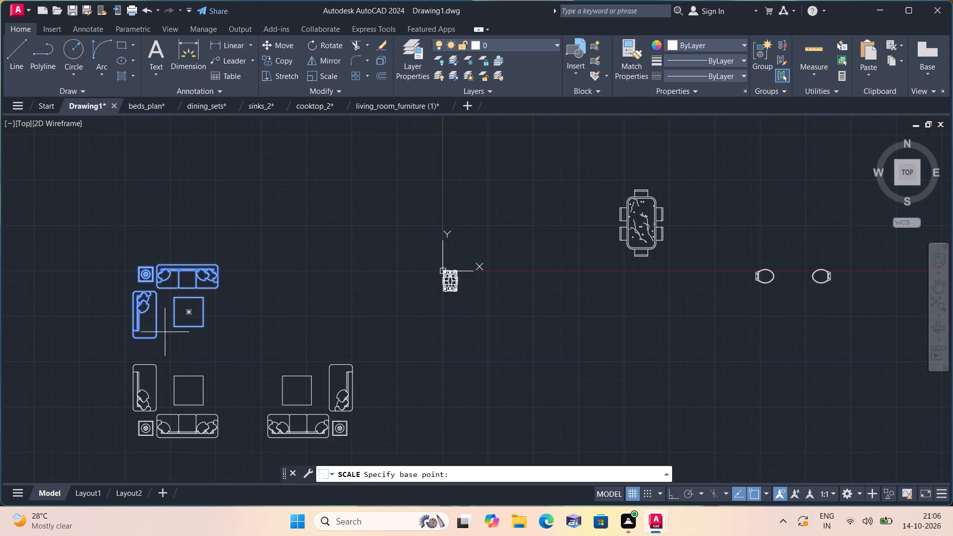
{"action": "left_click", "coordinate": [188, 312]}
{"action": "left_click", "coordinate": [193, 320]}
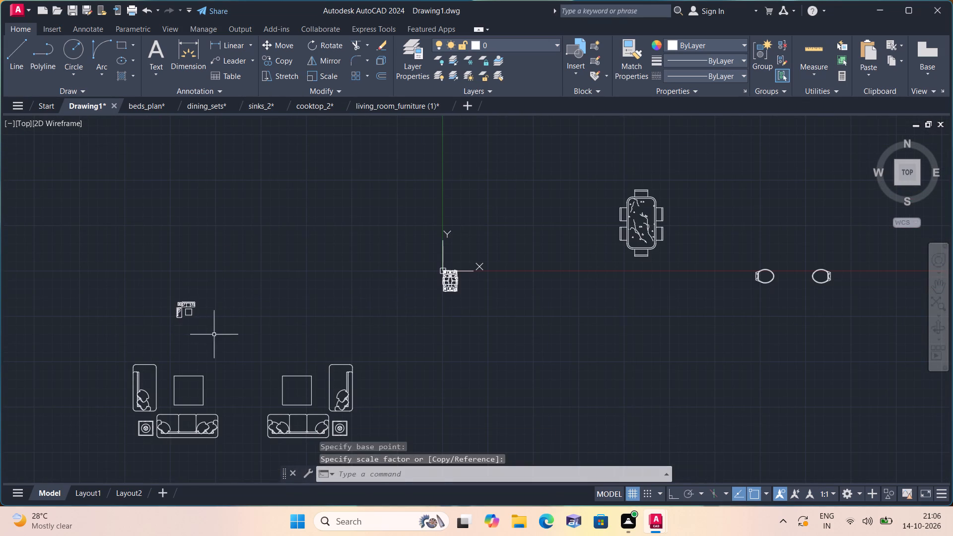
Move the reduced northwest sofa set to the open space just west of the floor plan.
{"action": "left_click", "coordinate": [216, 335]}
{"action": "left_click", "coordinate": [156, 278]}
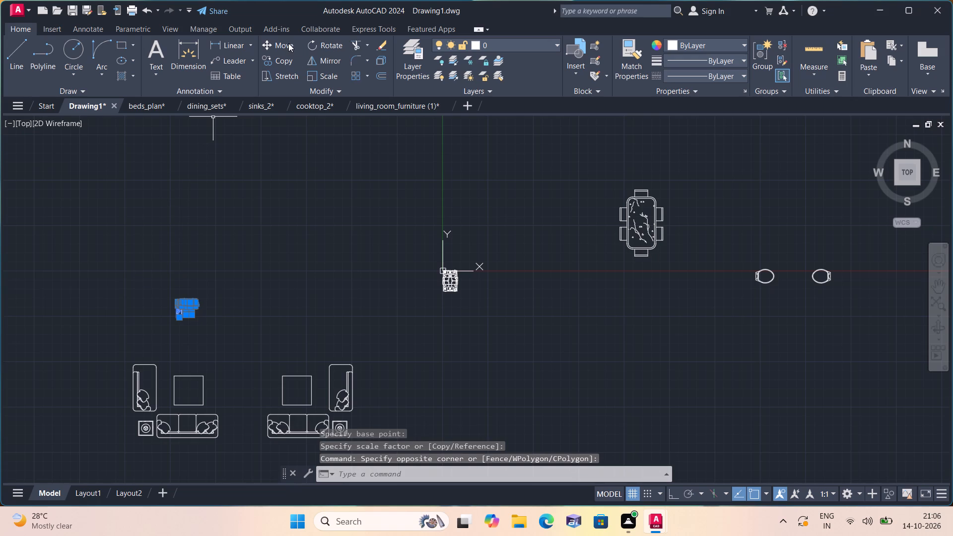
{"action": "left_click", "coordinate": [286, 43]}
{"action": "left_click", "coordinate": [182, 309]}
{"action": "scroll", "coordinate": [454, 276], "scroll_direction": "up", "scroll_amount": 3}
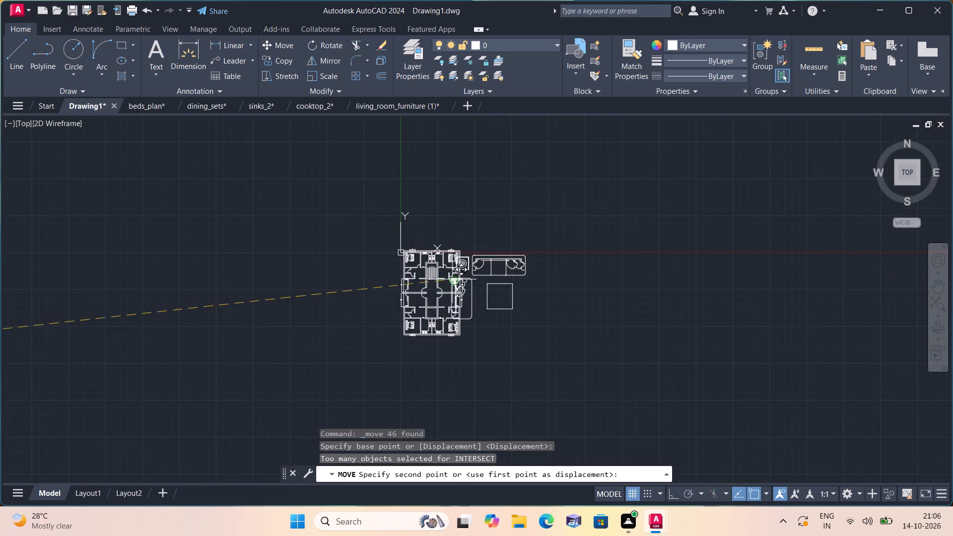
{"action": "scroll", "coordinate": [396, 282], "scroll_direction": "up", "scroll_amount": 2}
{"action": "left_click", "coordinate": [183, 268]}
Scale the sofa set west of the floor plan down freehand about its coffee table's middle to roughly 0.15 of its size.
{"action": "scroll", "coordinate": [316, 351], "scroll_direction": "up", "scroll_amount": 1}
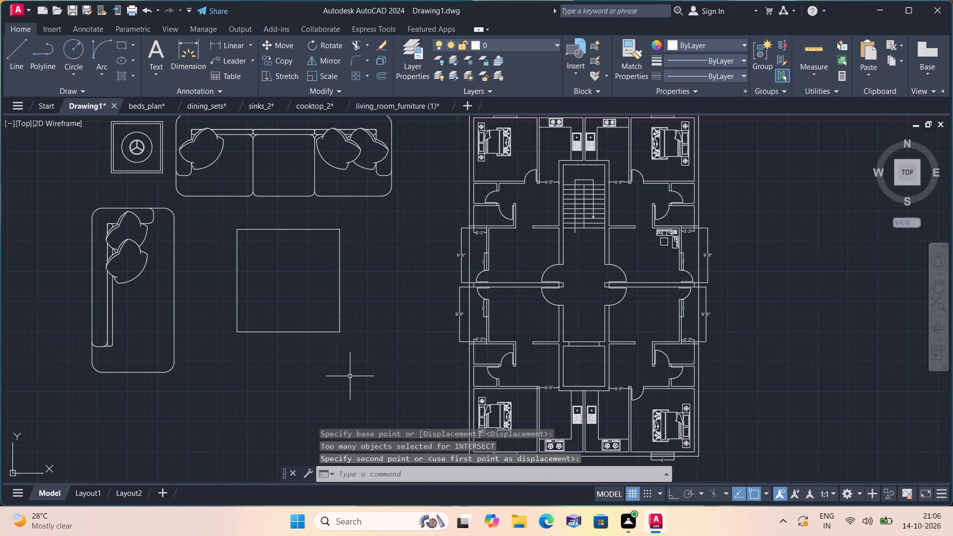
{"action": "scroll", "coordinate": [359, 361], "scroll_direction": "down", "scroll_amount": 1}
{"action": "left_click_drag", "start_coordinate": [396, 386], "coordinate": [382, 372]}
{"action": "left_click", "coordinate": [152, 195]}
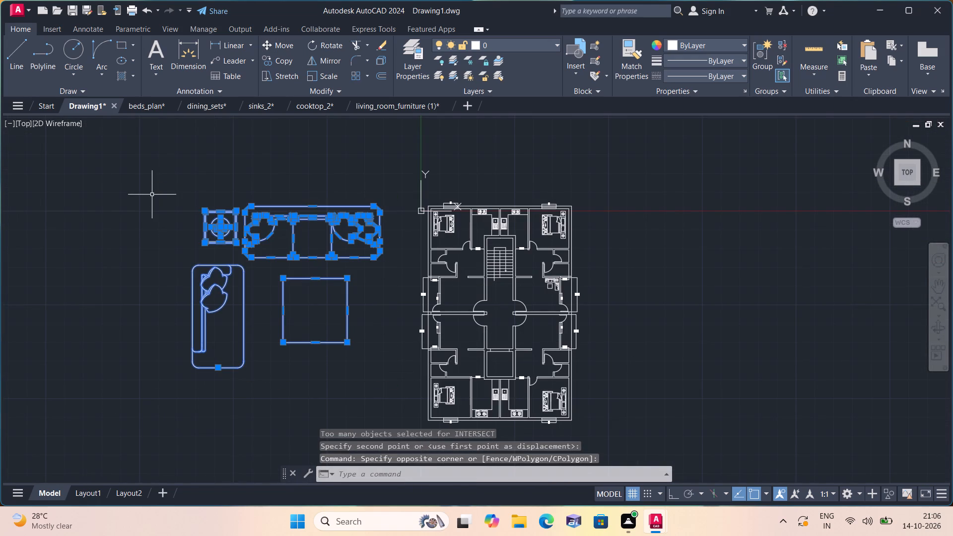
{"action": "left_click", "coordinate": [327, 73]}
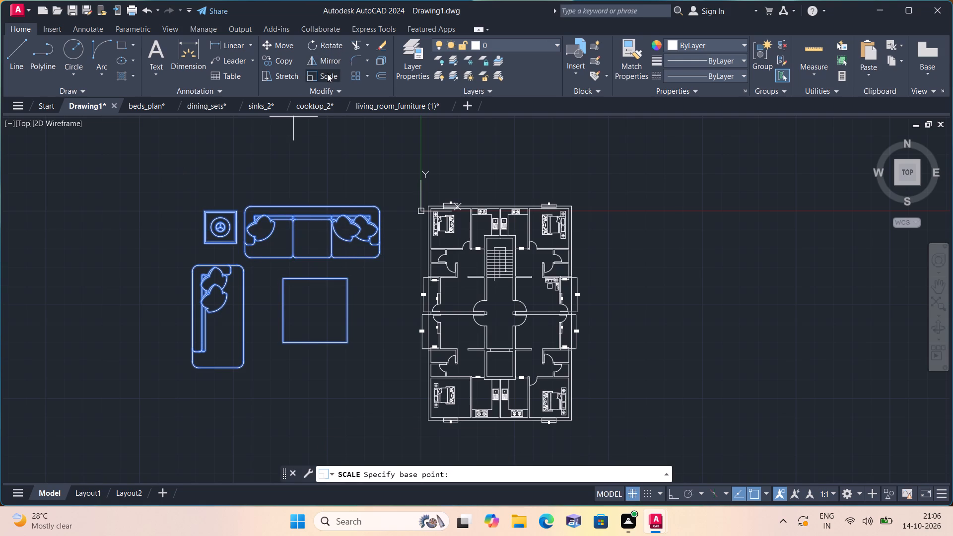
{"action": "left_click", "coordinate": [308, 319]}
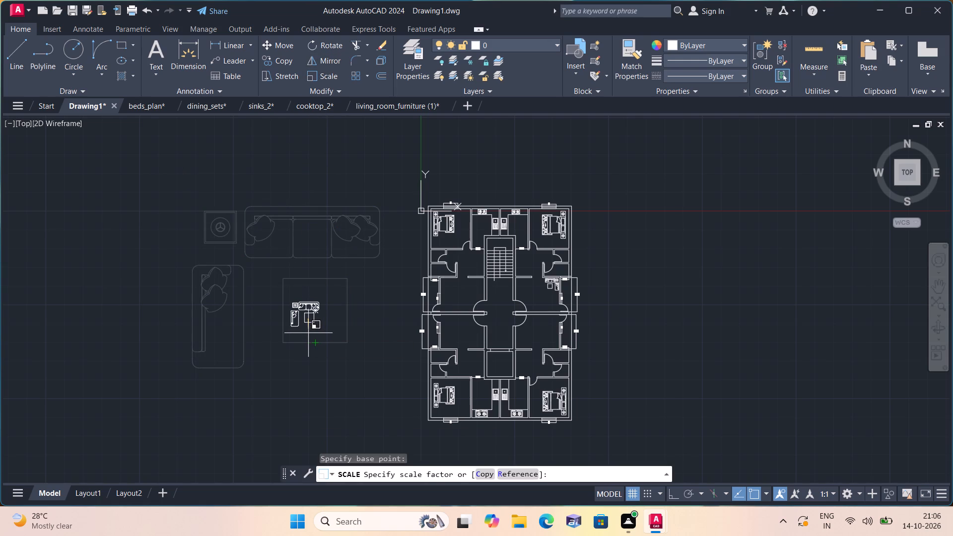
{"action": "left_click", "coordinate": [308, 333]}
Move the reduced sofa set closer to the floor plan's west side, level with the northwest living room.
{"action": "scroll", "coordinate": [309, 337], "scroll_direction": "up", "scroll_amount": 2}
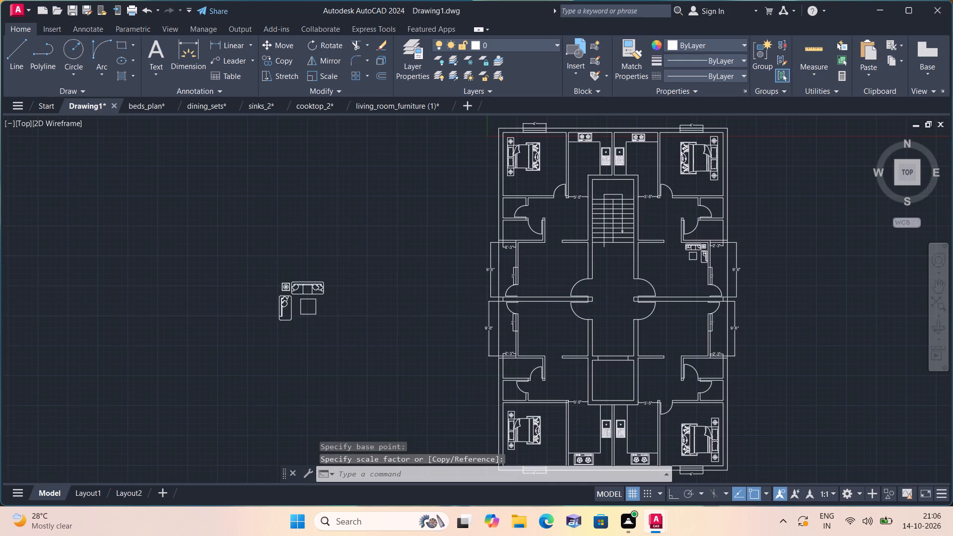
{"action": "scroll", "coordinate": [309, 336], "scroll_direction": "down", "scroll_amount": 1}
{"action": "middle_click_drag", "start_coordinate": [307, 336], "coordinate": [212, 281]}
{"action": "left_click_drag", "start_coordinate": [275, 313], "coordinate": [269, 308]}
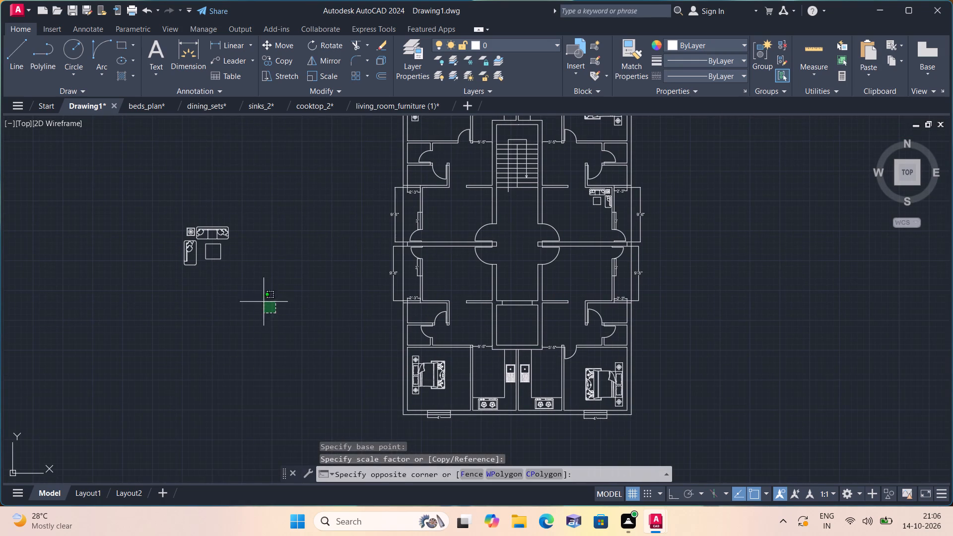
{"action": "left_click", "coordinate": [129, 190]}
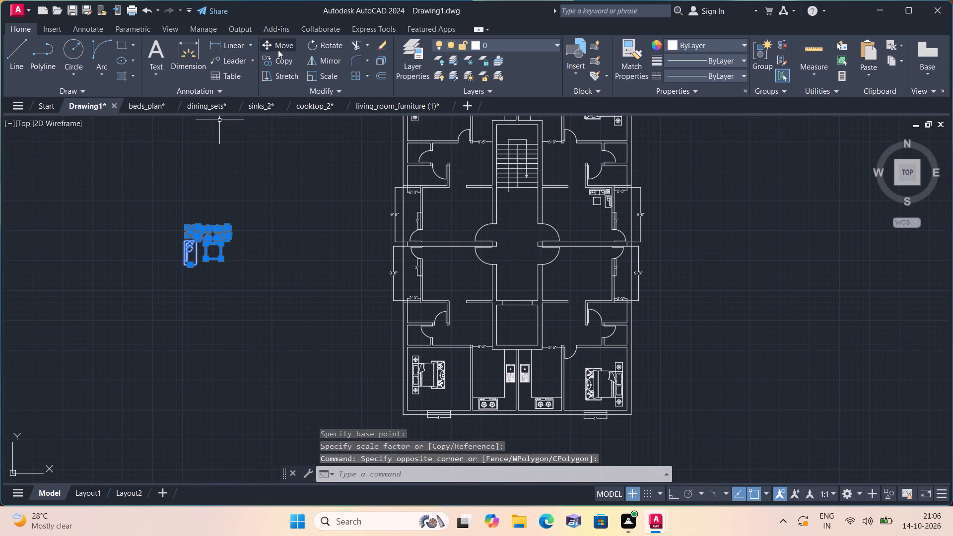
{"action": "left_click", "coordinate": [280, 44]}
{"action": "left_click", "coordinate": [204, 253]}
{"action": "scroll", "coordinate": [386, 253], "scroll_direction": "up", "scroll_amount": 1}
{"action": "middle_click_drag", "start_coordinate": [277, 283], "coordinate": [131, 279]}
{"action": "middle_click_drag", "start_coordinate": [596, 249], "coordinate": [309, 312]}
{"action": "scroll", "coordinate": [594, 248], "scroll_direction": "down", "scroll_amount": 1}
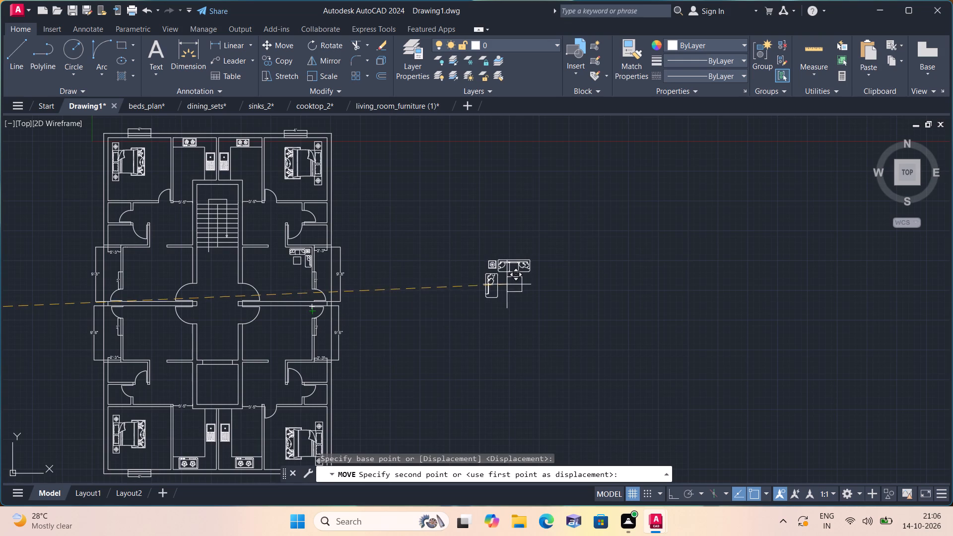
{"action": "scroll", "coordinate": [147, 279], "scroll_direction": "up", "scroll_amount": 1}
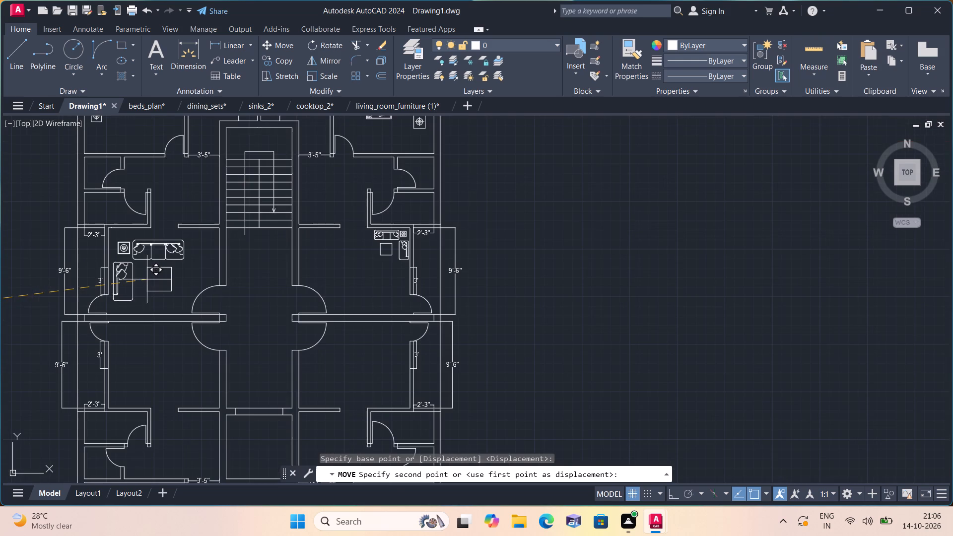
{"action": "middle_click_drag", "start_coordinate": [226, 281], "coordinate": [320, 254]}
{"action": "scroll", "coordinate": [321, 254], "scroll_direction": "down", "scroll_amount": 1}
{"action": "left_click", "coordinate": [121, 254]}
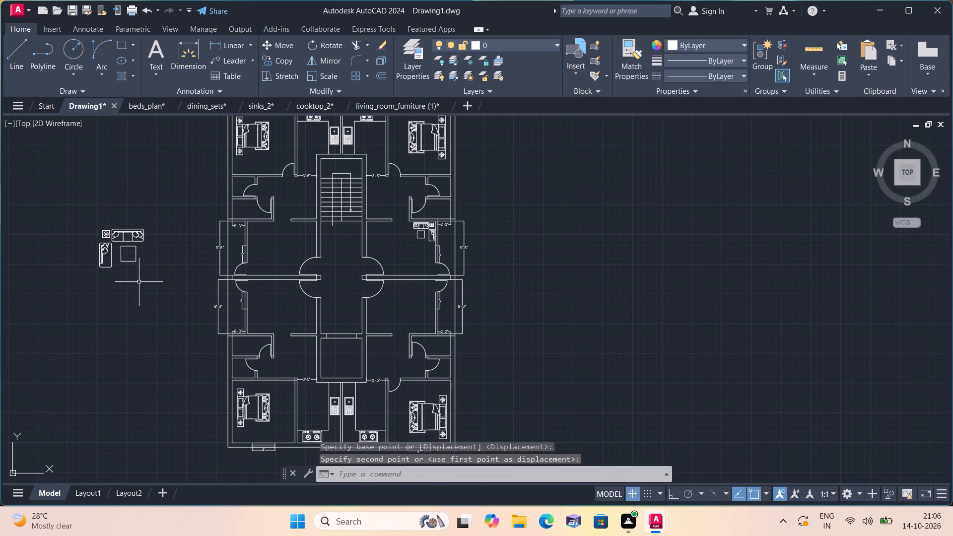
Scale the sofa set west of the floor plan down freehand about its coffee table to roughly 0.4 of its size.
{"action": "left_click_drag", "start_coordinate": [163, 283], "coordinate": [155, 265]}
{"action": "left_click", "coordinate": [78, 210]}
{"action": "left_click", "coordinate": [327, 70]}
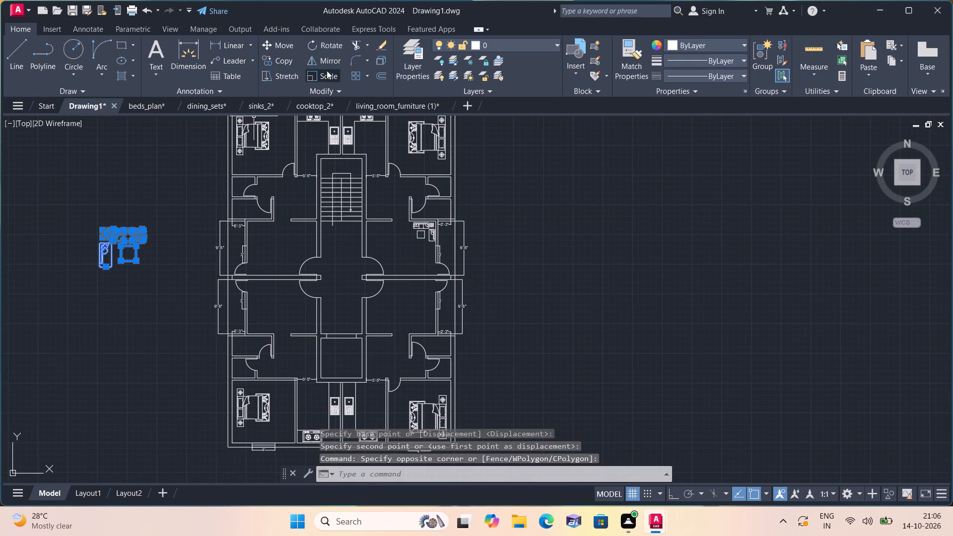
{"action": "scroll", "coordinate": [130, 251], "scroll_direction": "up", "scroll_amount": 1}
{"action": "left_click", "coordinate": [129, 253]}
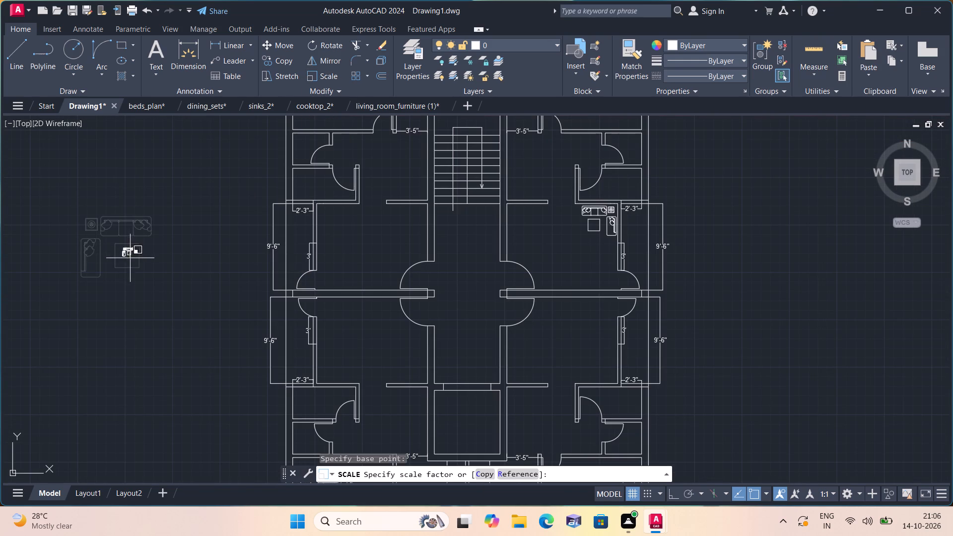
{"action": "left_click", "coordinate": [132, 268]}
Move the reduced sofa set into the northwest living room, near its northwest corner.
{"action": "left_click_drag", "start_coordinate": [157, 283], "coordinate": [152, 268]}
{"action": "left_click", "coordinate": [68, 197]}
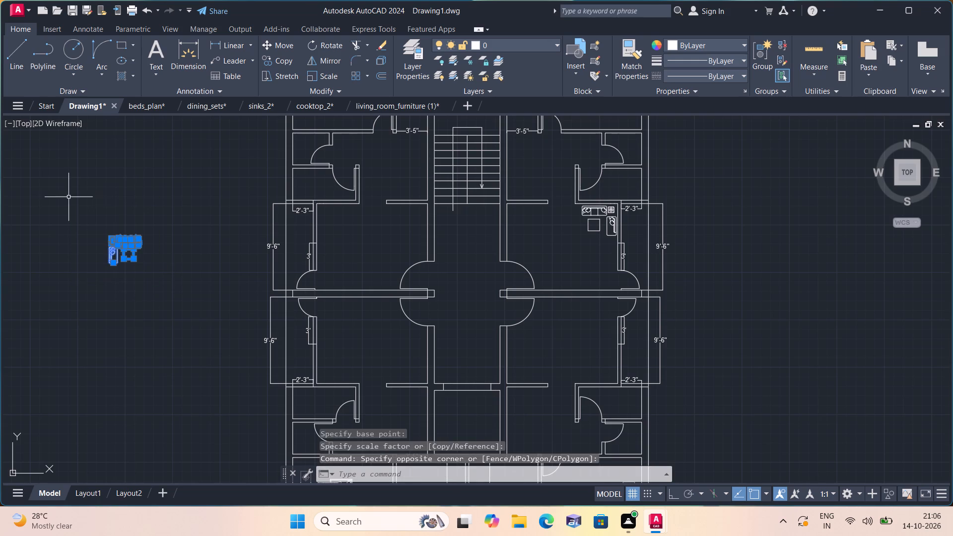
{"action": "left_click", "coordinate": [288, 45]}
{"action": "left_click", "coordinate": [129, 248]}
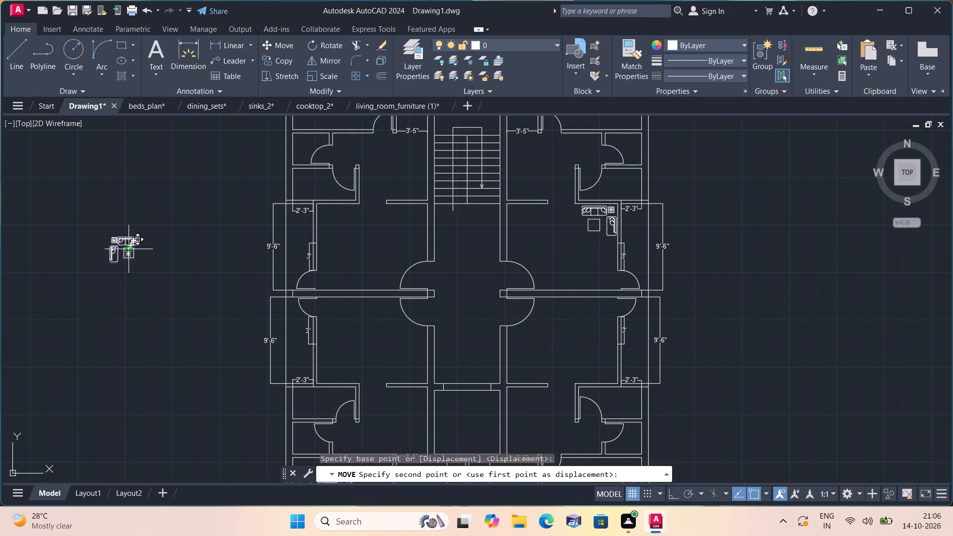
{"action": "scroll", "coordinate": [367, 230], "scroll_direction": "up", "scroll_amount": 2}
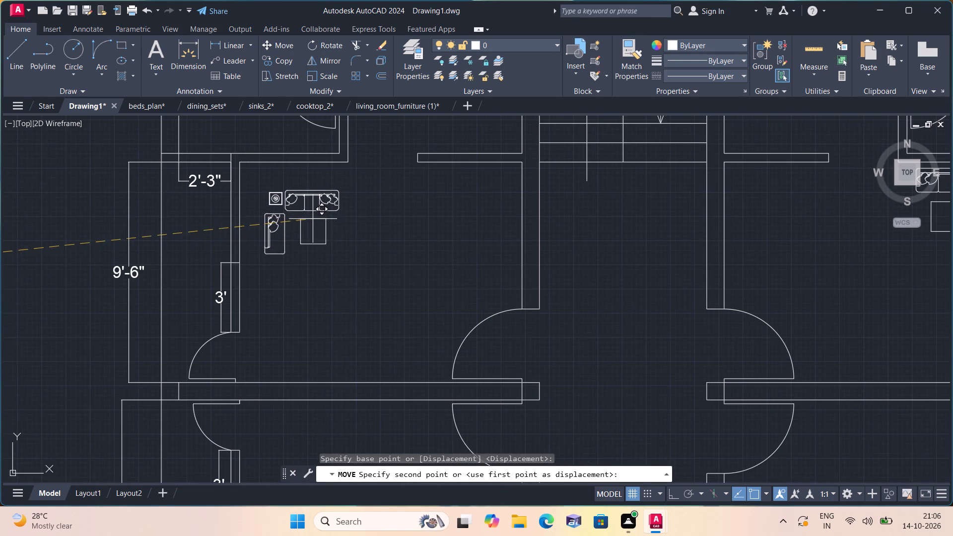
{"action": "left_click", "coordinate": [310, 211]}
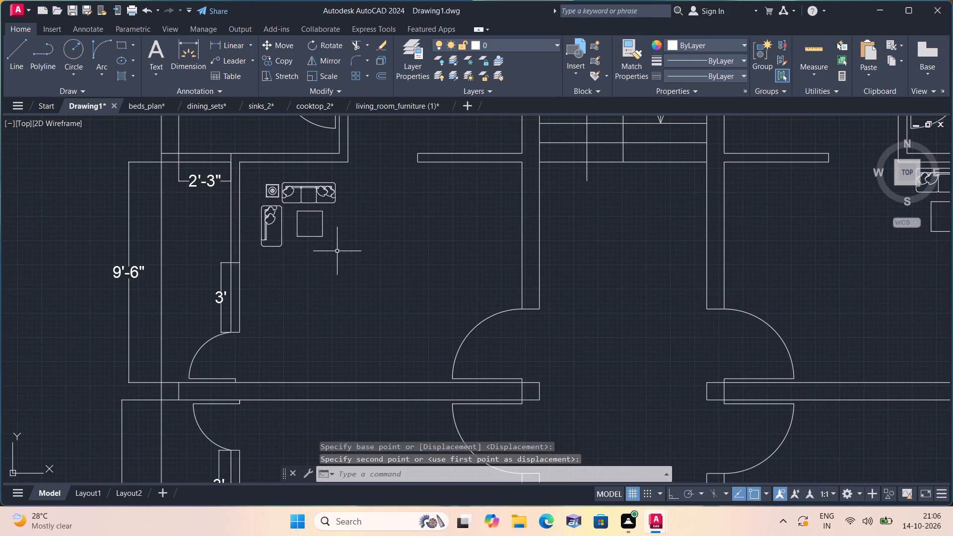
Scale the northwest living room's sofa set up freehand to about 1.3 times its size, from beside the coffee table's northwest corner.
{"action": "left_click", "coordinate": [344, 255]}
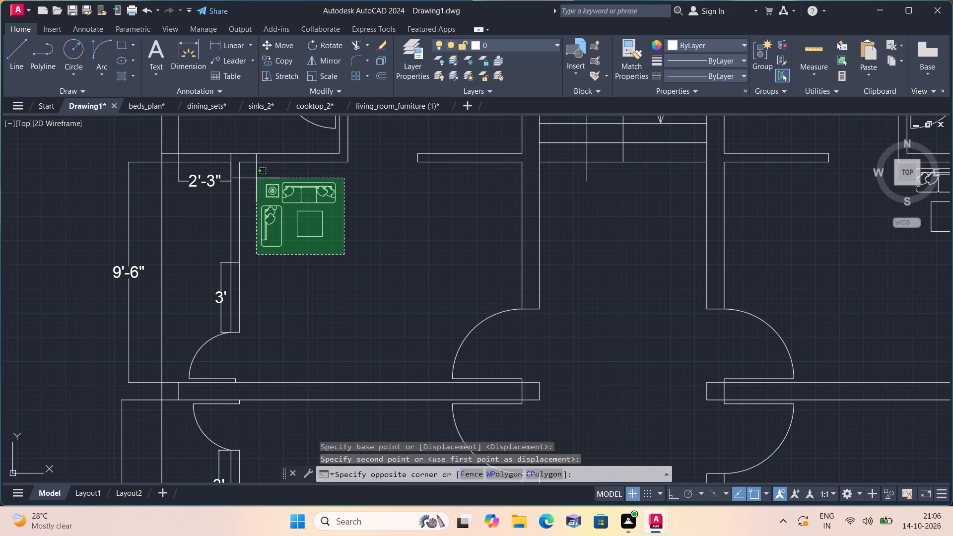
{"action": "left_click", "coordinate": [256, 178]}
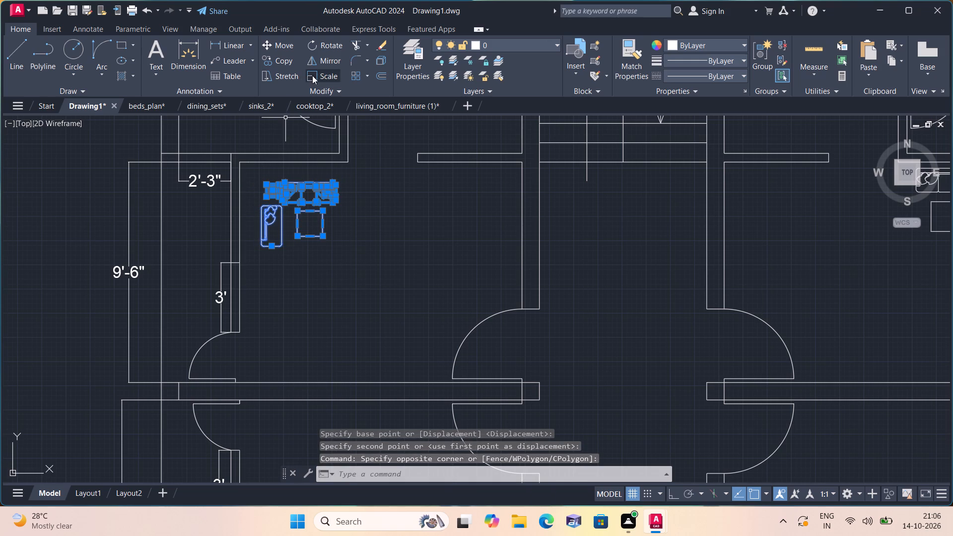
{"action": "left_click", "coordinate": [332, 73]}
{"action": "left_click", "coordinate": [292, 207]}
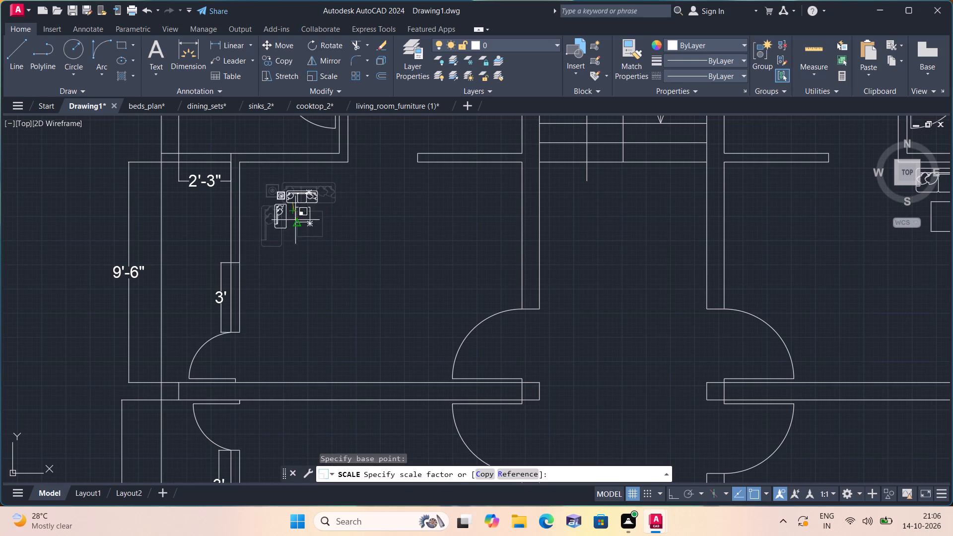
{"action": "left_click", "coordinate": [303, 249]}
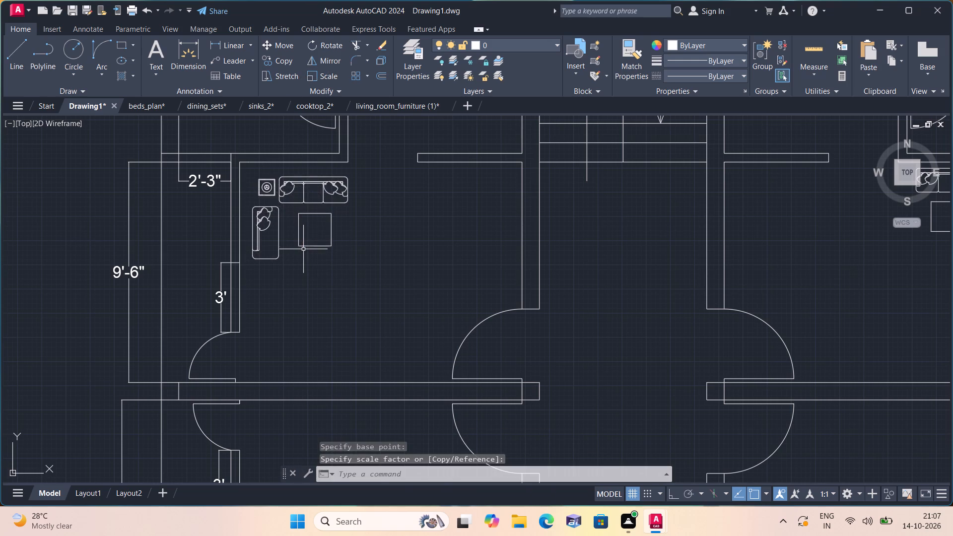
Move the northwest living room's sofa set slightly north and west, closer to the corner walls.
{"action": "left_click", "coordinate": [389, 261]}
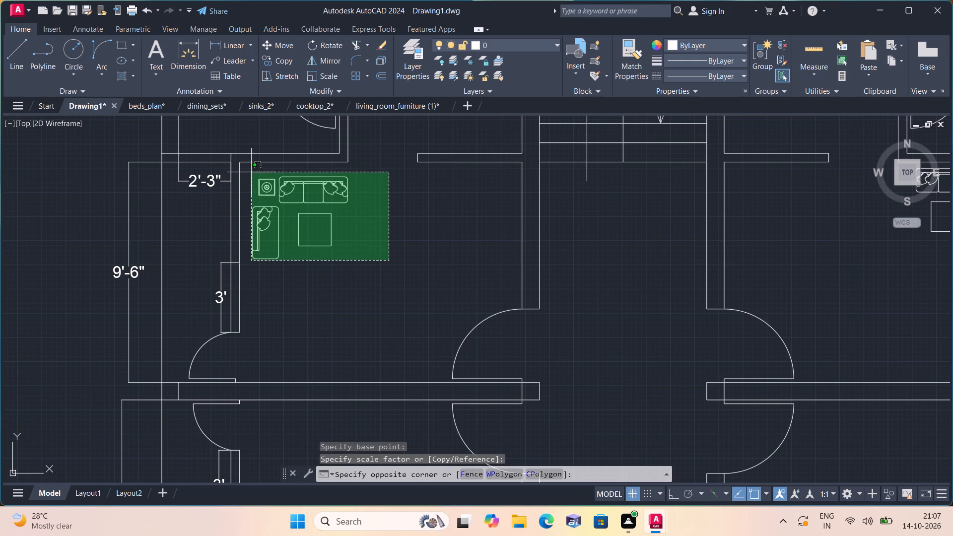
{"action": "left_click", "coordinate": [251, 172]}
{"action": "left_click", "coordinate": [277, 43]}
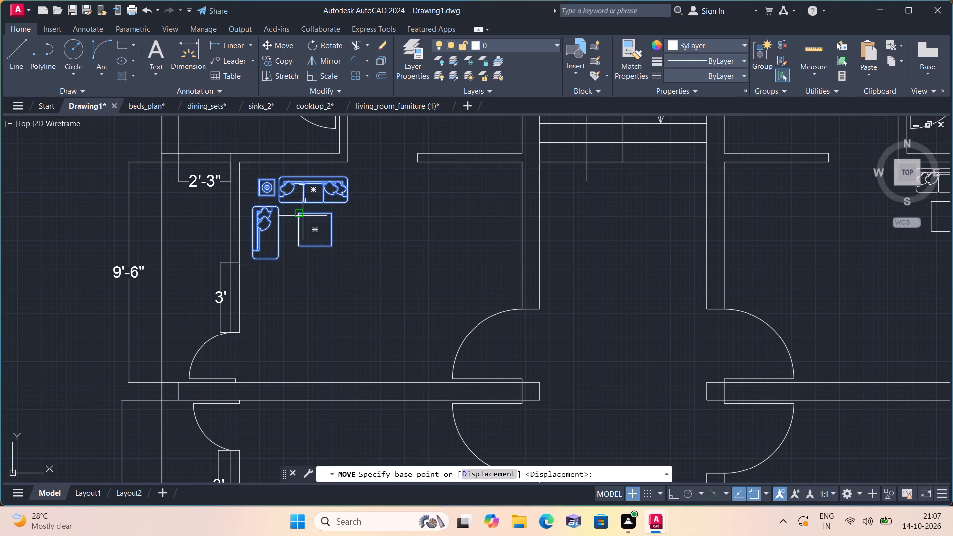
{"action": "left_click", "coordinate": [303, 216]}
{"action": "left_click", "coordinate": [293, 207]}
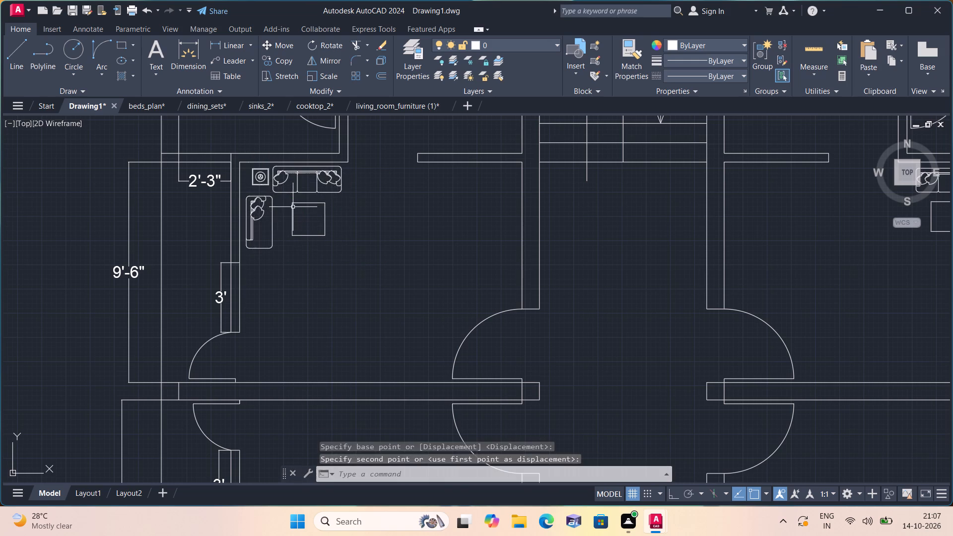
Scale the southeast of the mirrored sofa sets down freehand about its coffee table to roughly one-seventh of its size.
{"action": "scroll", "coordinate": [314, 260], "scroll_direction": "down", "scroll_amount": 2}
{"action": "middle_click_drag", "start_coordinate": [353, 285], "coordinate": [346, 207]}
{"action": "scroll", "coordinate": [351, 285], "scroll_direction": "down", "scroll_amount": 1}
{"action": "middle_click_drag", "start_coordinate": [186, 361], "coordinate": [185, 359]}
{"action": "scroll", "coordinate": [186, 361], "scroll_direction": "down", "scroll_amount": 1}
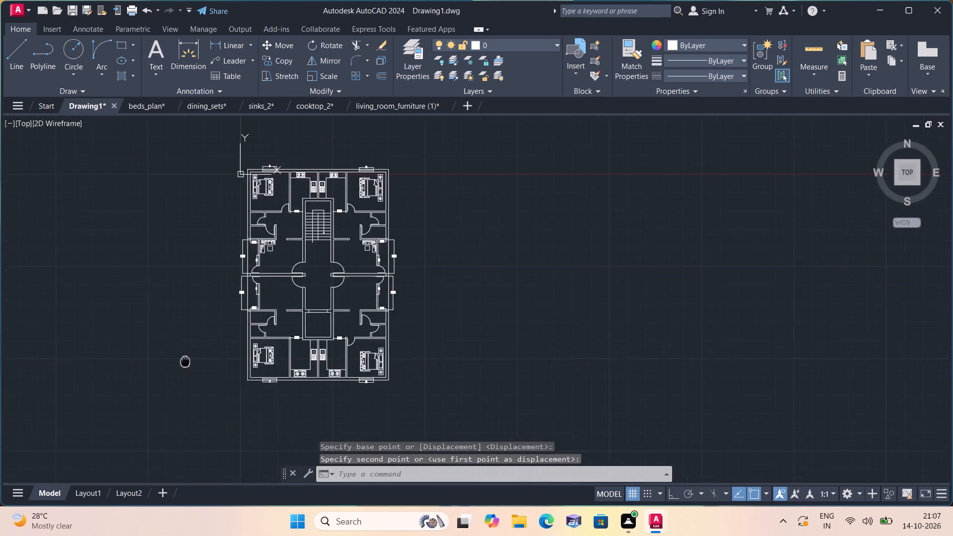
{"action": "middle_click_drag", "start_coordinate": [185, 359], "coordinate": [312, 261]}
{"action": "scroll", "coordinate": [323, 256], "scroll_direction": "down", "scroll_amount": 1}
{"action": "scroll", "coordinate": [225, 323], "scroll_direction": "down", "scroll_amount": 1}
{"action": "middle_click_drag", "start_coordinate": [225, 323], "coordinate": [406, 258]}
{"action": "scroll", "coordinate": [407, 258], "scroll_direction": "down", "scroll_amount": 2}
{"action": "middle_click_drag", "start_coordinate": [278, 327], "coordinate": [343, 205]}
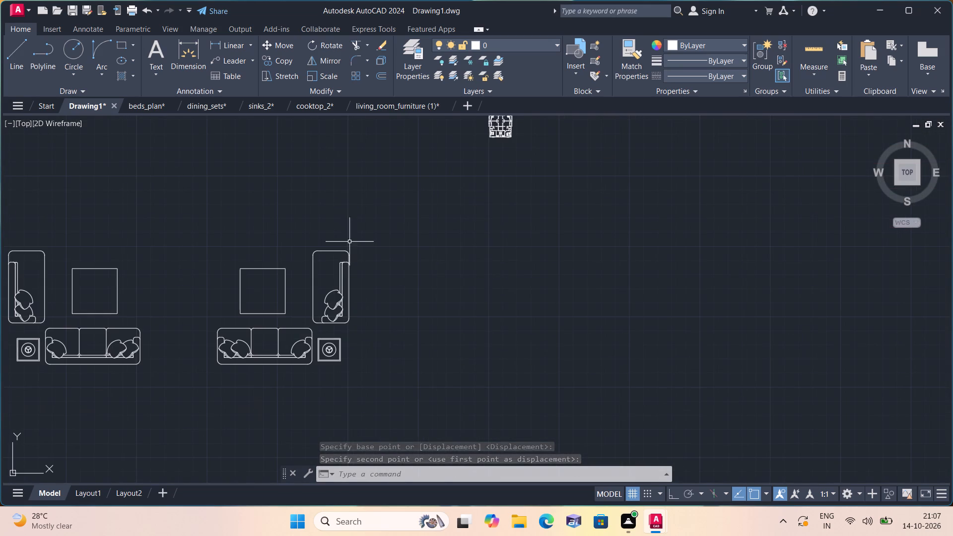
{"action": "left_click", "coordinate": [377, 384]}
{"action": "left_click", "coordinate": [194, 218]}
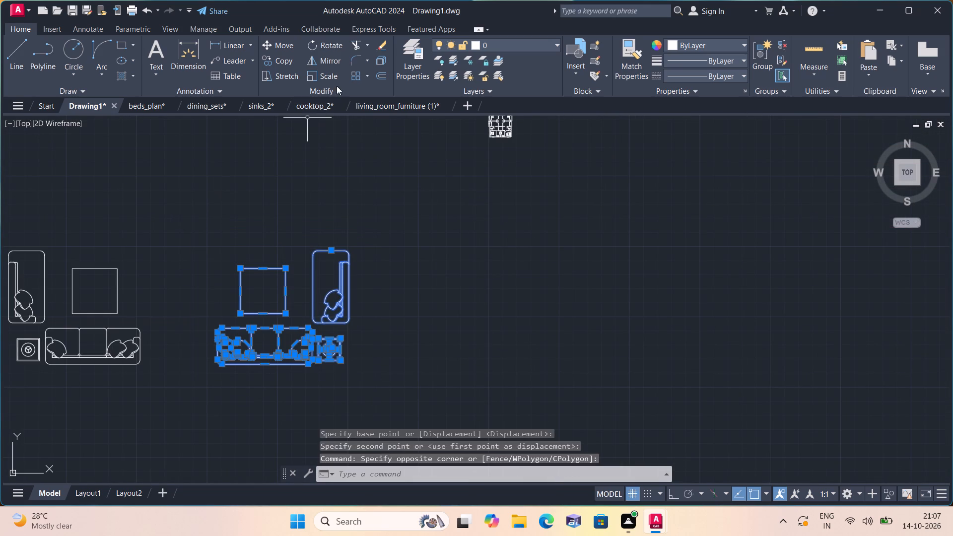
{"action": "left_click", "coordinate": [329, 71]}
{"action": "scroll", "coordinate": [264, 274], "scroll_direction": "up", "scroll_amount": 1}
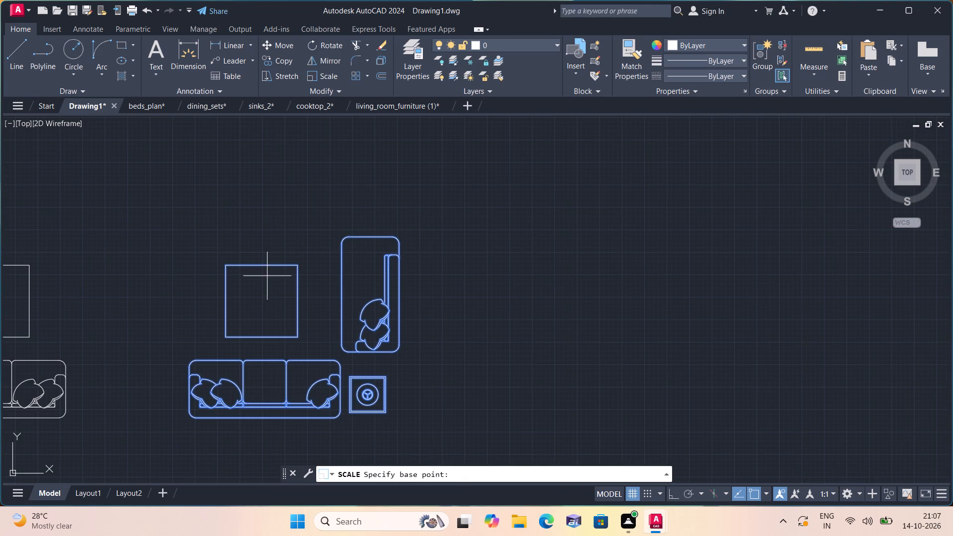
{"action": "left_click", "coordinate": [250, 302]}
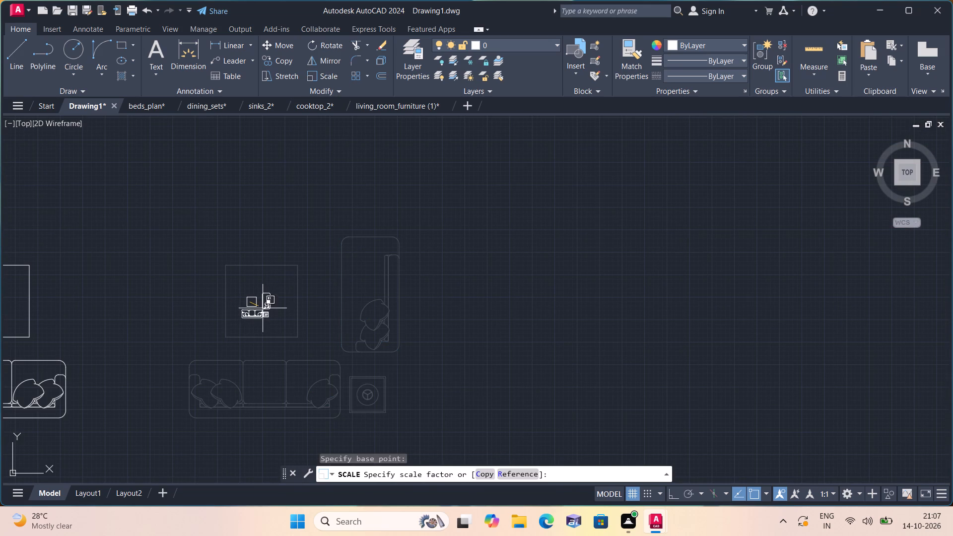
{"action": "left_click", "coordinate": [263, 308]}
Move the reduced southeast sofa set to the open space just east of the floor plan's southern half.
{"action": "left_click", "coordinate": [322, 362]}
{"action": "left_click", "coordinate": [238, 287]}
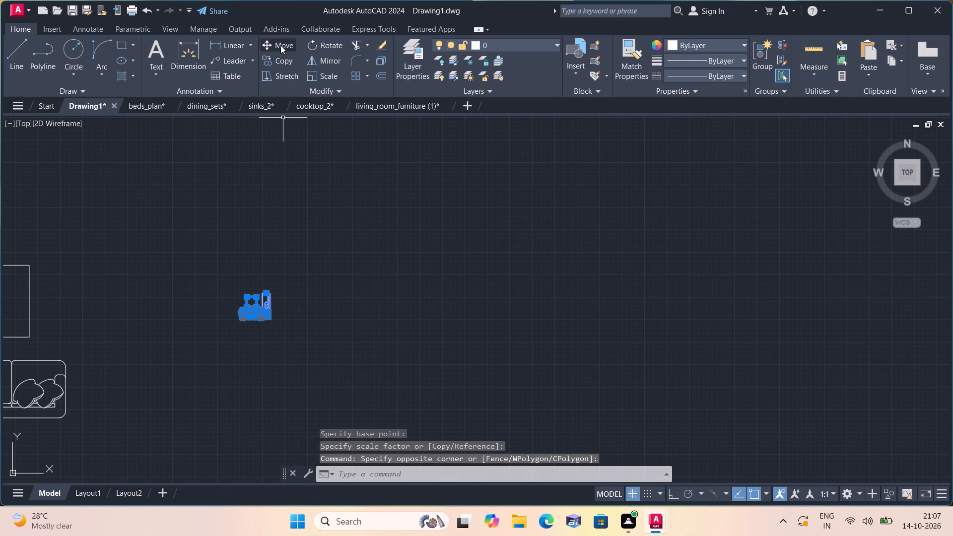
{"action": "left_click", "coordinate": [280, 45]}
{"action": "left_click", "coordinate": [249, 290]}
{"action": "scroll", "coordinate": [400, 226], "scroll_direction": "down", "scroll_amount": 2}
{"action": "middle_click_drag", "start_coordinate": [457, 171], "coordinate": [225, 302]}
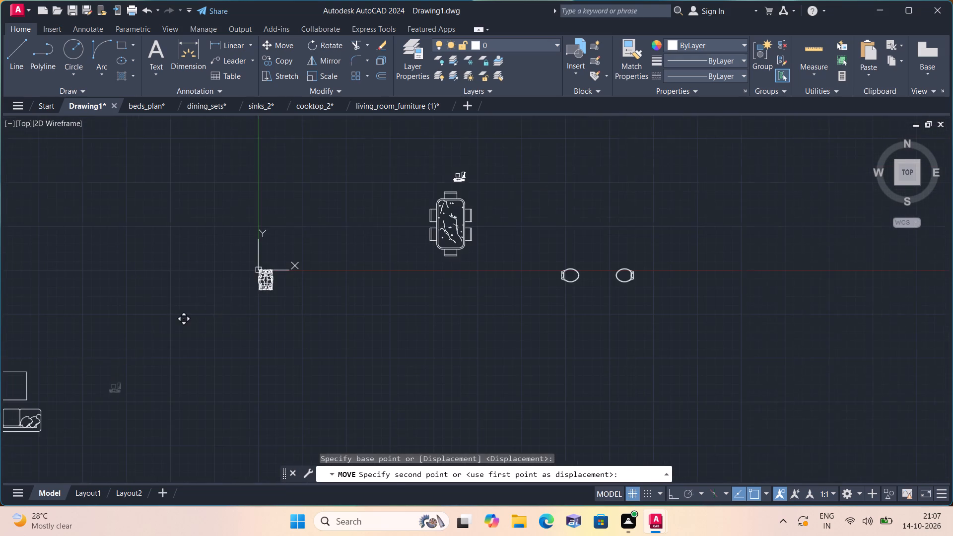
{"action": "scroll", "coordinate": [230, 311], "scroll_direction": "up", "scroll_amount": 1}
{"action": "scroll", "coordinate": [295, 288], "scroll_direction": "up", "scroll_amount": 3}
{"action": "left_click", "coordinate": [437, 185]}
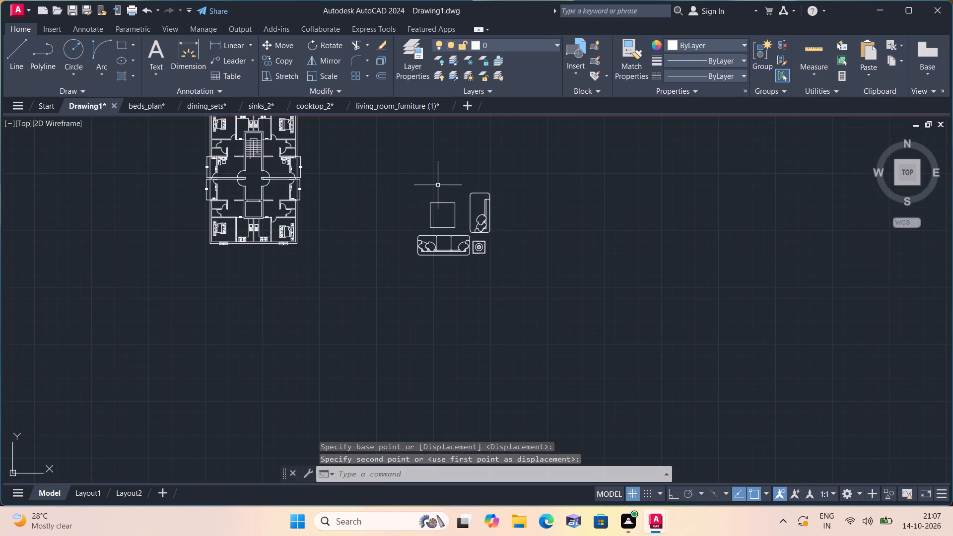
Scale the sofa set east of the floor plan down freehand about its coffee table's middle to roughly 0.4 of its size.
{"action": "left_click", "coordinate": [508, 281]}
{"action": "left_click", "coordinate": [386, 153]}
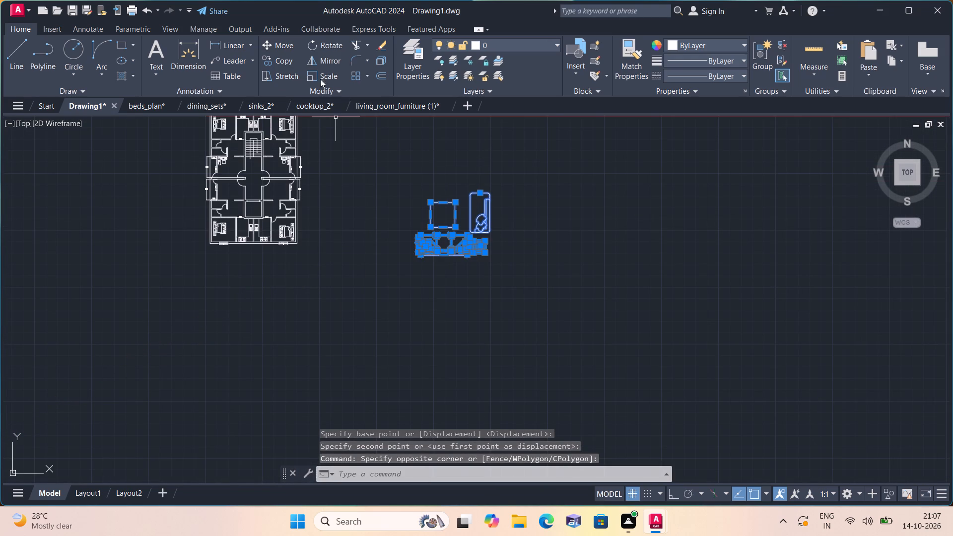
{"action": "left_click", "coordinate": [327, 74]}
{"action": "left_click", "coordinate": [441, 216]}
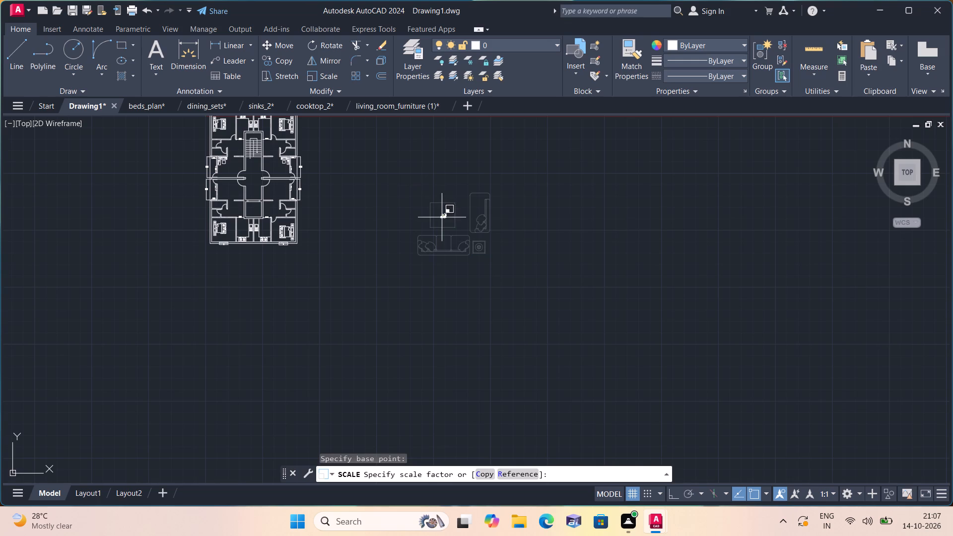
{"action": "left_click", "coordinate": [445, 224]}
Move the sofa set east of the floor plan westward, closer to the plan's southern half.
{"action": "left_click_drag", "start_coordinate": [483, 251], "coordinate": [473, 228]}
{"action": "left_click", "coordinate": [422, 171]}
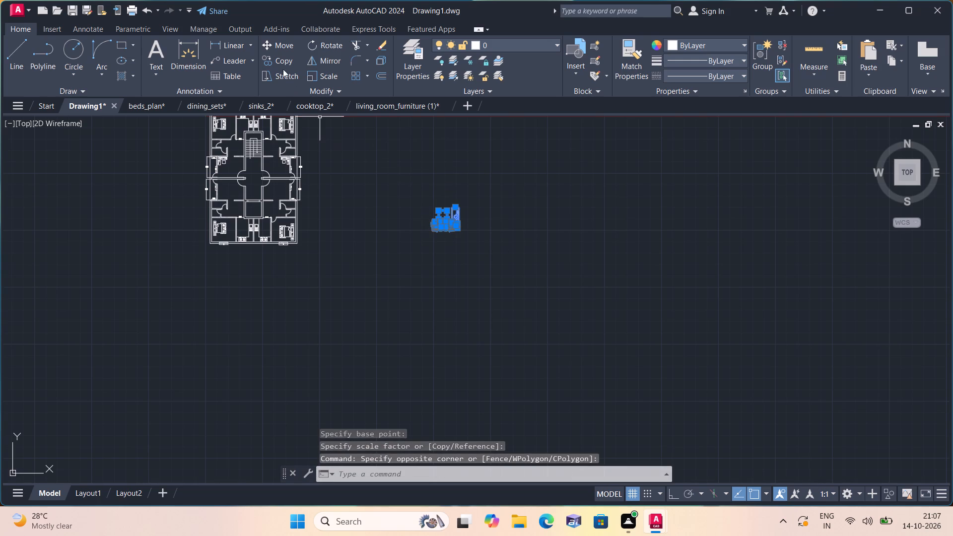
{"action": "left_click", "coordinate": [281, 49]}
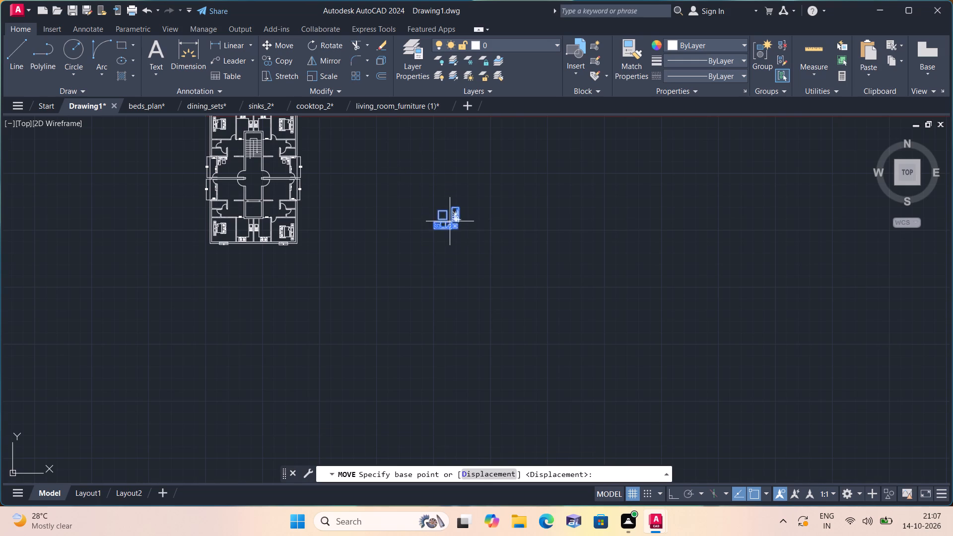
{"action": "left_click", "coordinate": [450, 221]}
{"action": "scroll", "coordinate": [287, 224], "scroll_direction": "up", "scroll_amount": 2}
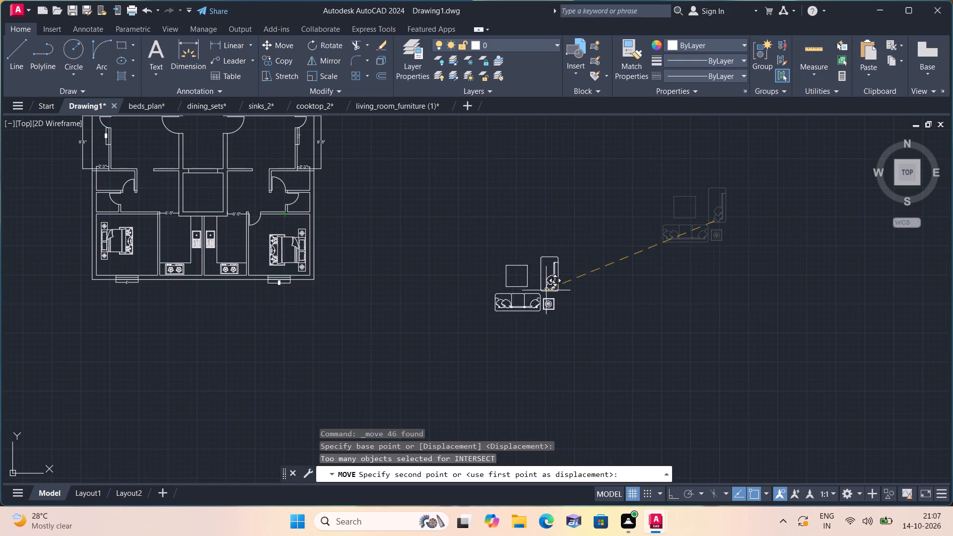
{"action": "left_click", "coordinate": [446, 224]}
Scale the sofa set east of the floor plan down freehand about its coffee table to roughly half its size.
{"action": "left_click_drag", "start_coordinate": [487, 269], "coordinate": [480, 259]}
{"action": "left_click", "coordinate": [382, 178]}
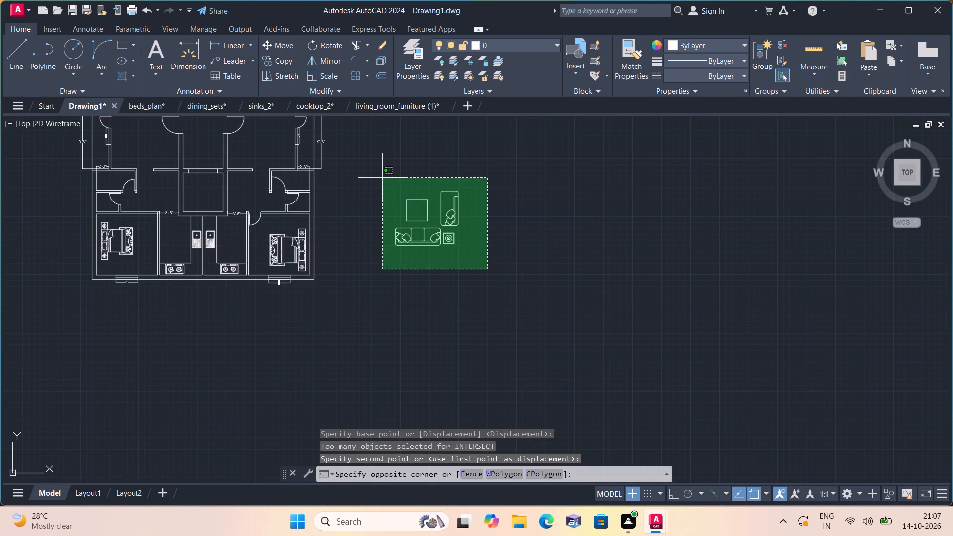
{"action": "left_click", "coordinate": [324, 74]}
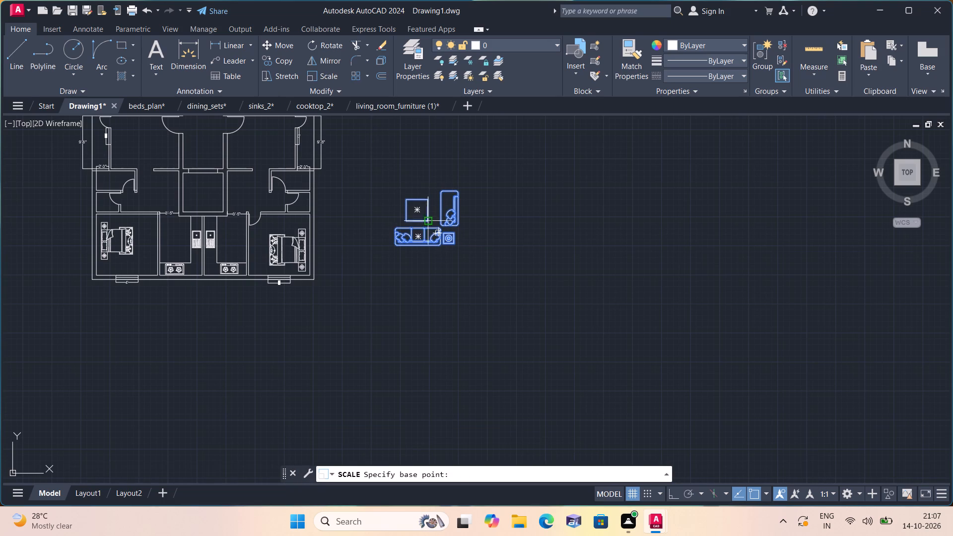
{"action": "left_click", "coordinate": [421, 211]}
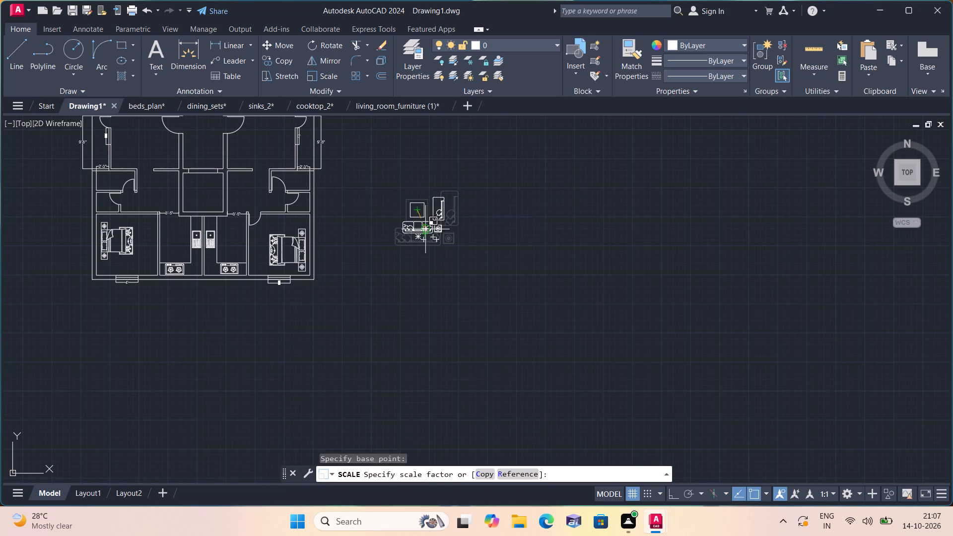
{"action": "left_click", "coordinate": [427, 223]}
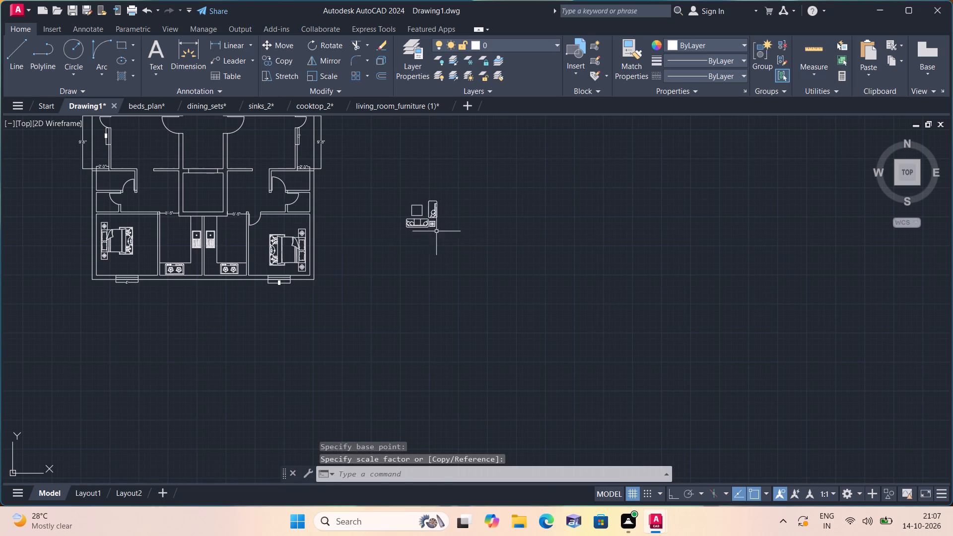
Move the reduced sofa set closer to the floor plan's east wall, level with the southeast bathrooms.
{"action": "left_click_drag", "start_coordinate": [458, 248], "coordinate": [457, 240]}
{"action": "left_click", "coordinate": [387, 176]}
{"action": "left_click", "coordinate": [285, 45]}
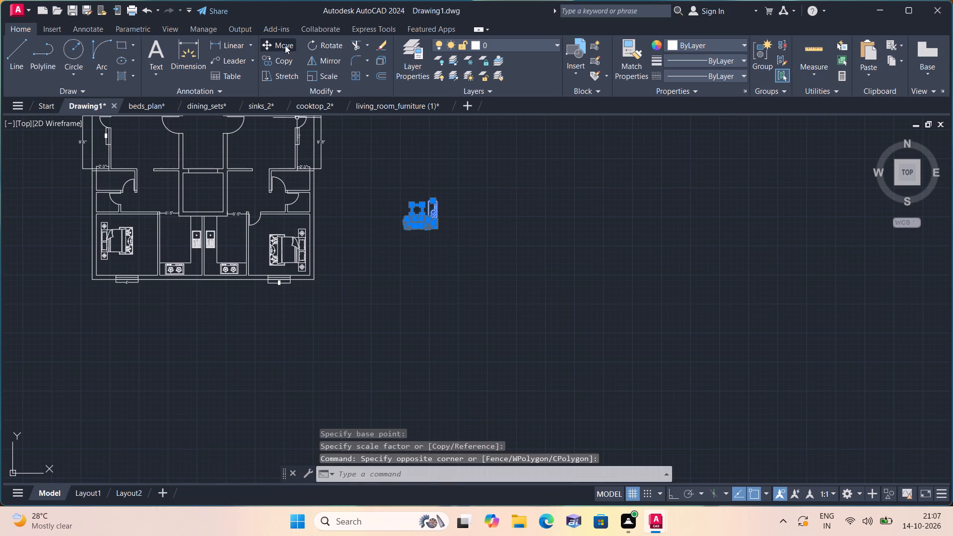
{"action": "left_click", "coordinate": [421, 205]}
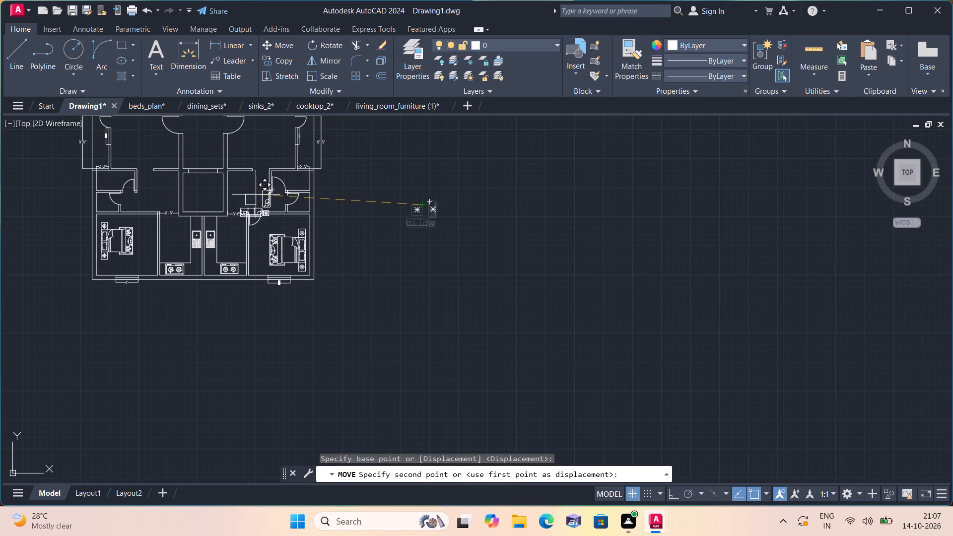
{"action": "scroll", "coordinate": [189, 201], "scroll_direction": "up", "scroll_amount": 1}
{"action": "middle_click_drag", "start_coordinate": [188, 201], "coordinate": [200, 257]}
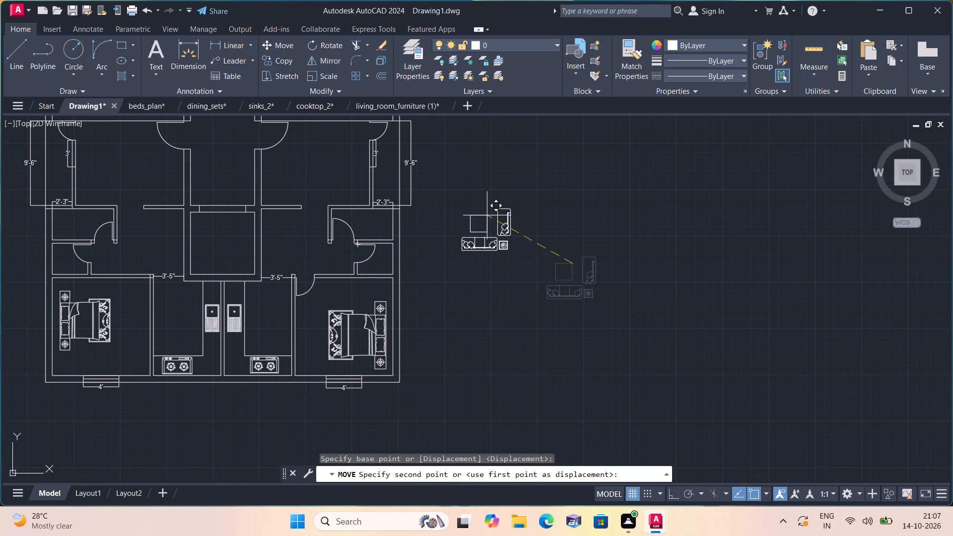
{"action": "left_click", "coordinate": [487, 215]}
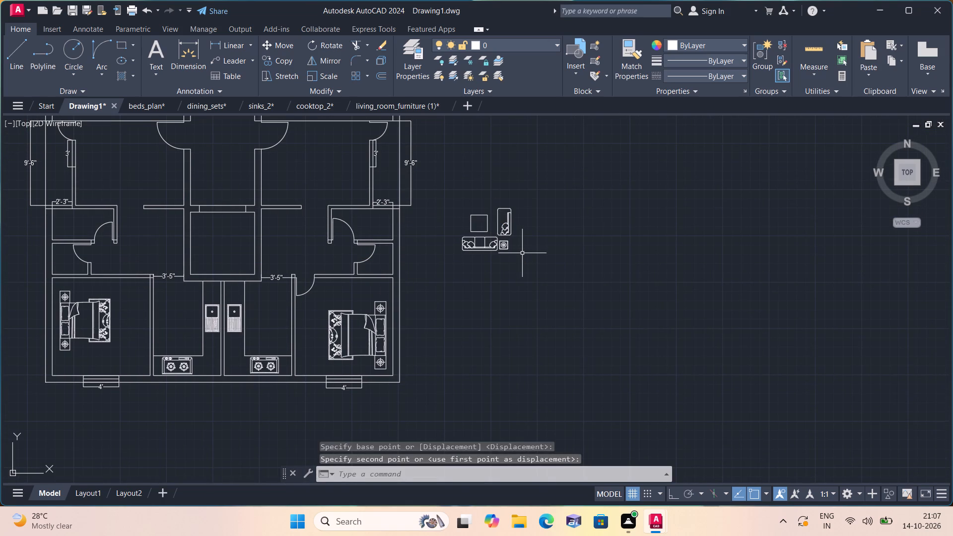
Scale the sofa set beside the east wall down again freehand about its coffee table to roughly half its size.
{"action": "scroll", "coordinate": [522, 253], "scroll_direction": "down", "scroll_amount": 1}
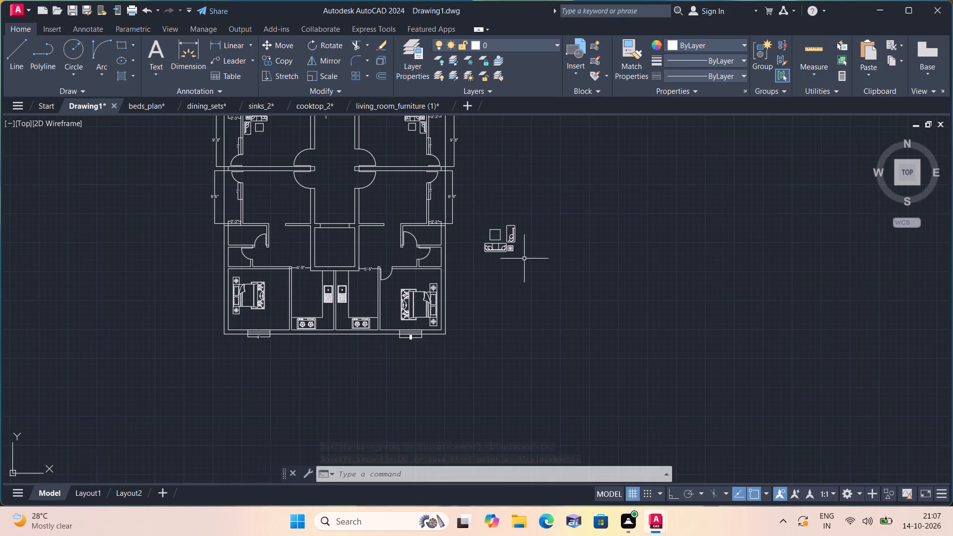
{"action": "scroll", "coordinate": [524, 259], "scroll_direction": "up", "scroll_amount": 1}
{"action": "left_click_drag", "start_coordinate": [524, 265], "coordinate": [520, 259]}
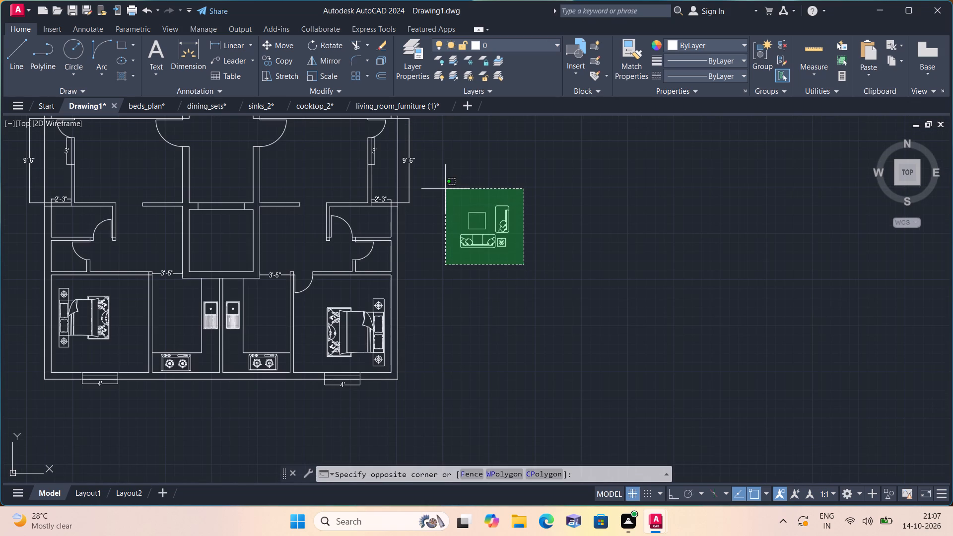
{"action": "left_click", "coordinate": [445, 189]}
{"action": "left_click", "coordinate": [323, 74]}
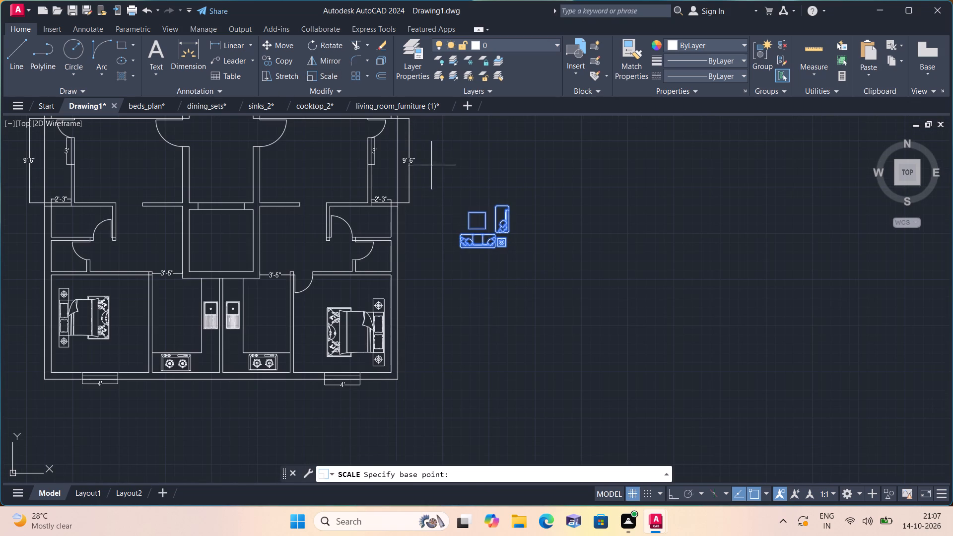
{"action": "scroll", "coordinate": [475, 230], "scroll_direction": "up", "scroll_amount": 1}
{"action": "left_click", "coordinate": [480, 216]}
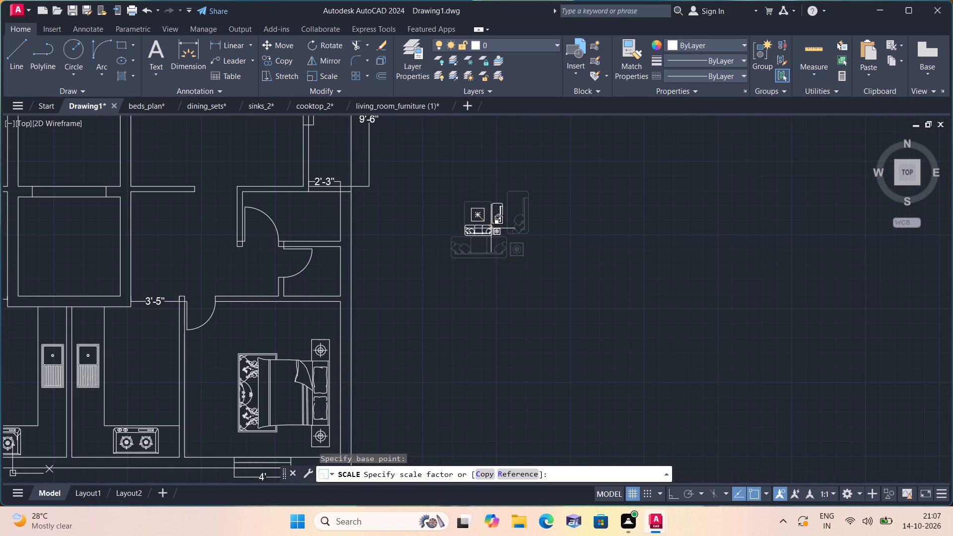
{"action": "left_click", "coordinate": [487, 229]}
Move the small sofa set into the southeast living room, near its southeast corner.
{"action": "left_click_drag", "start_coordinate": [550, 279], "coordinate": [544, 263]}
{"action": "left_click", "coordinate": [416, 168]}
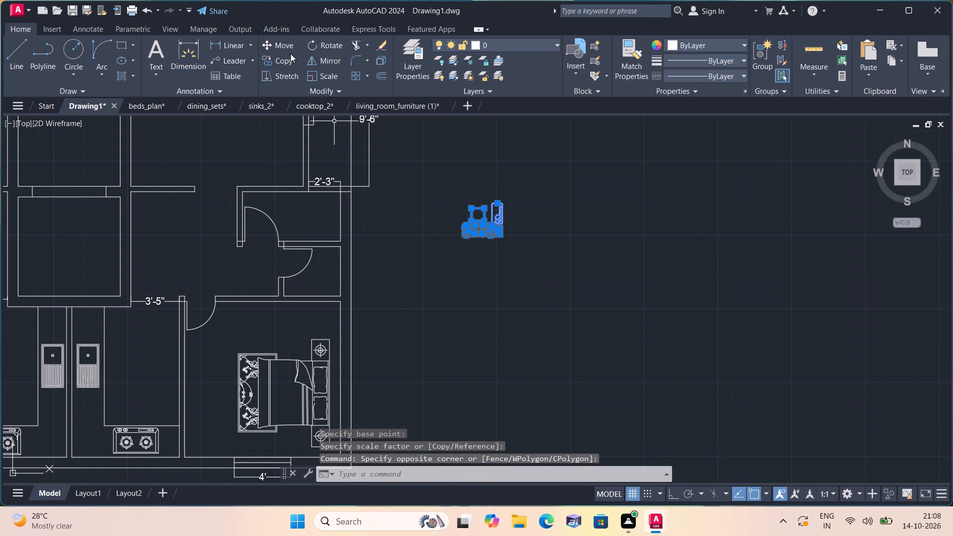
{"action": "left_click", "coordinate": [276, 41]}
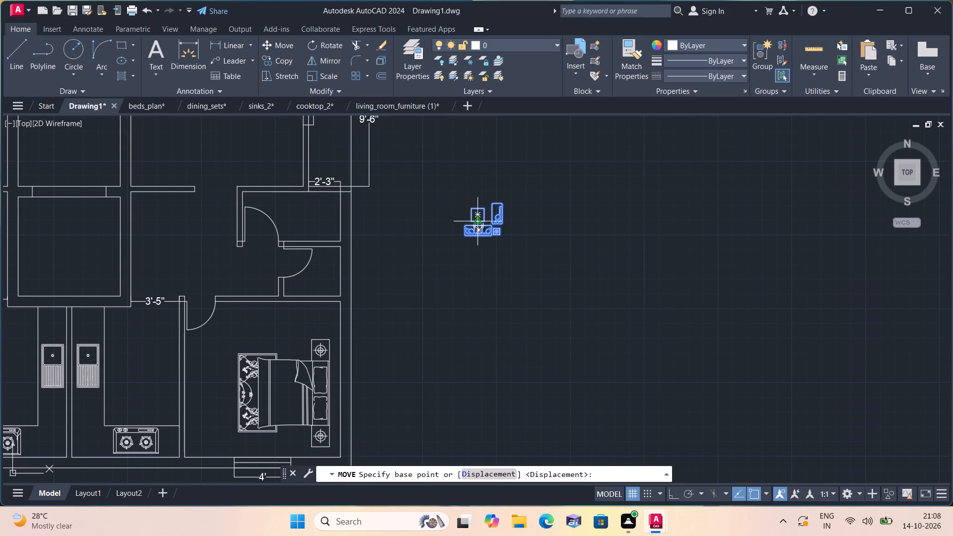
{"action": "left_click", "coordinate": [478, 218]}
{"action": "middle_click_drag", "start_coordinate": [253, 150], "coordinate": [337, 236]}
{"action": "scroll", "coordinate": [339, 233], "scroll_direction": "up", "scroll_amount": 1}
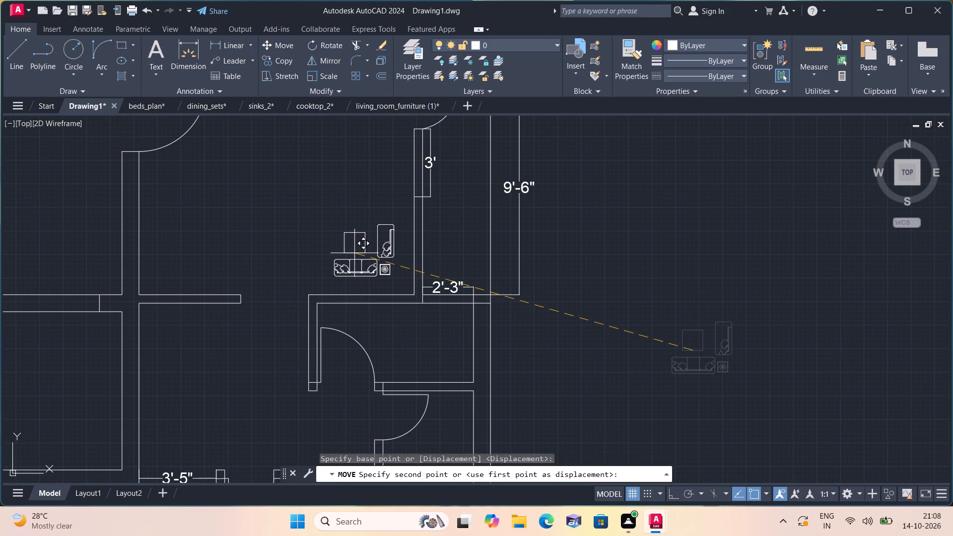
{"action": "left_click", "coordinate": [354, 253]}
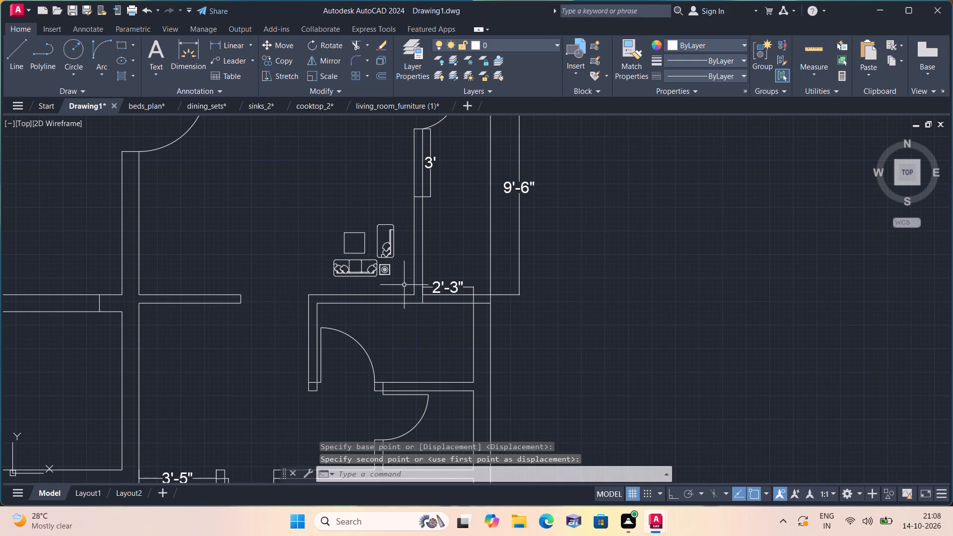
Scale the southeast living room's sofa set up freehand about its coffee table's middle to roughly 1.4 times its size.
{"action": "left_click", "coordinate": [405, 281]}
{"action": "left_click", "coordinate": [317, 196]}
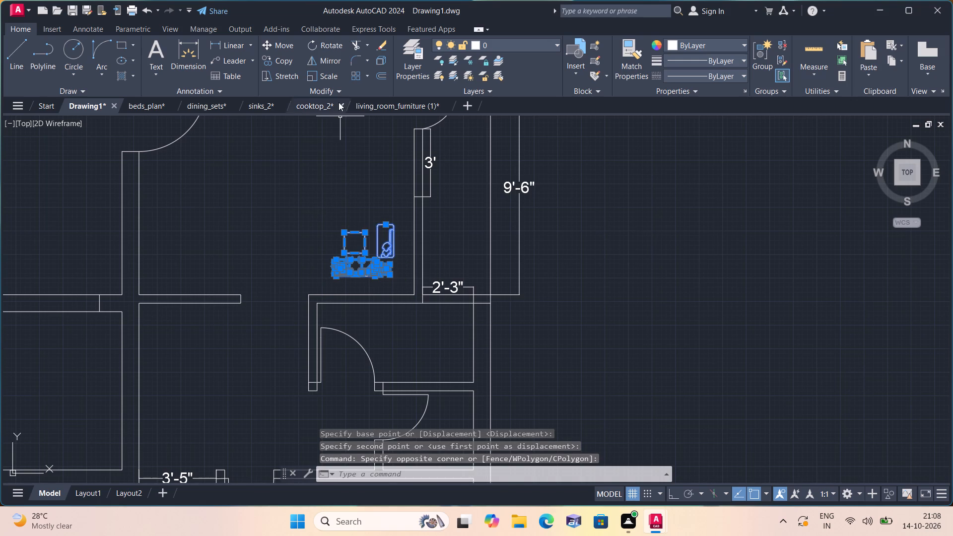
{"action": "left_click", "coordinate": [328, 75]}
{"action": "left_click", "coordinate": [355, 242]}
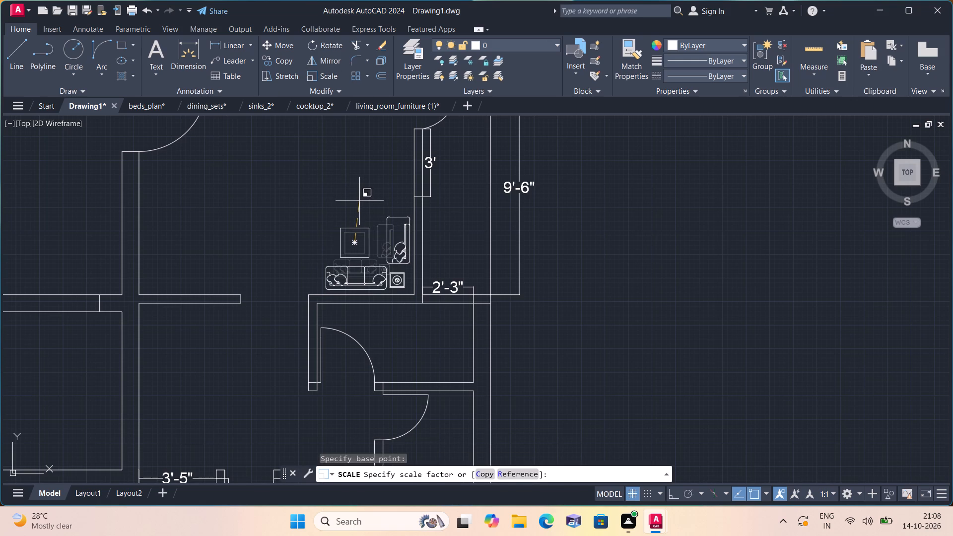
{"action": "left_click", "coordinate": [359, 201]}
Move the large mirrored sofa set southwest of the floor plan to the open space just west of the plan.
{"action": "scroll", "coordinate": [359, 203], "scroll_direction": "down", "scroll_amount": 1}
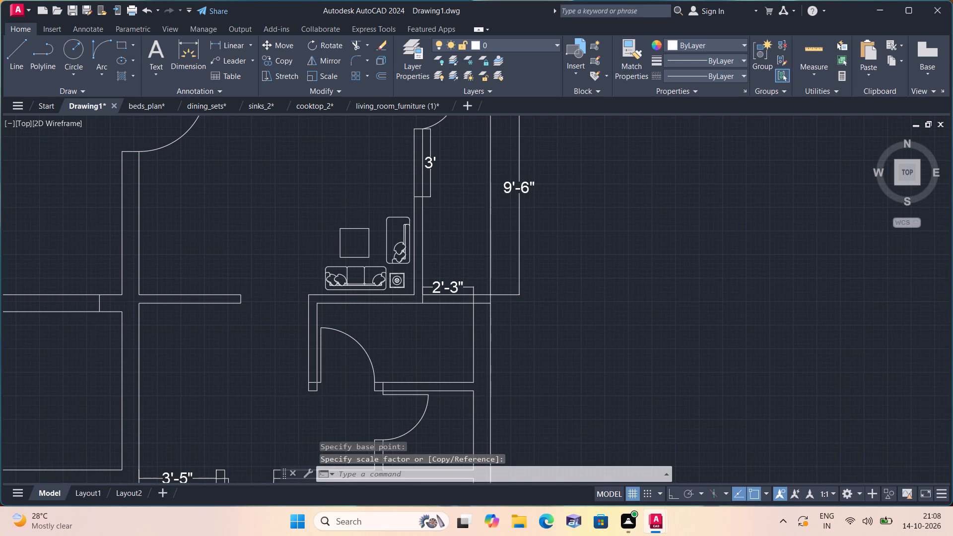
{"action": "middle_click", "coordinate": [342, 212]}
{"action": "scroll", "coordinate": [342, 212], "scroll_direction": "down", "scroll_amount": 1}
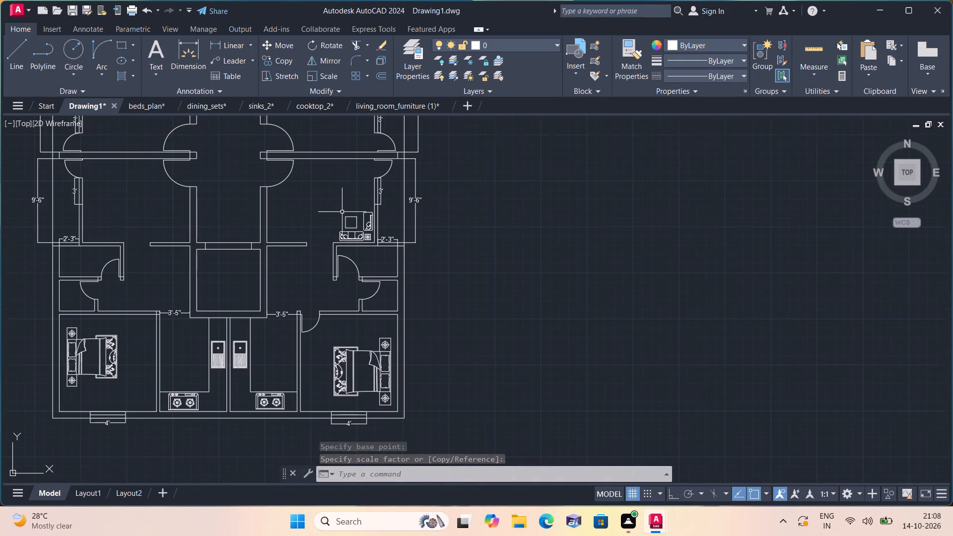
{"action": "scroll", "coordinate": [342, 212], "scroll_direction": "up", "scroll_amount": 1}
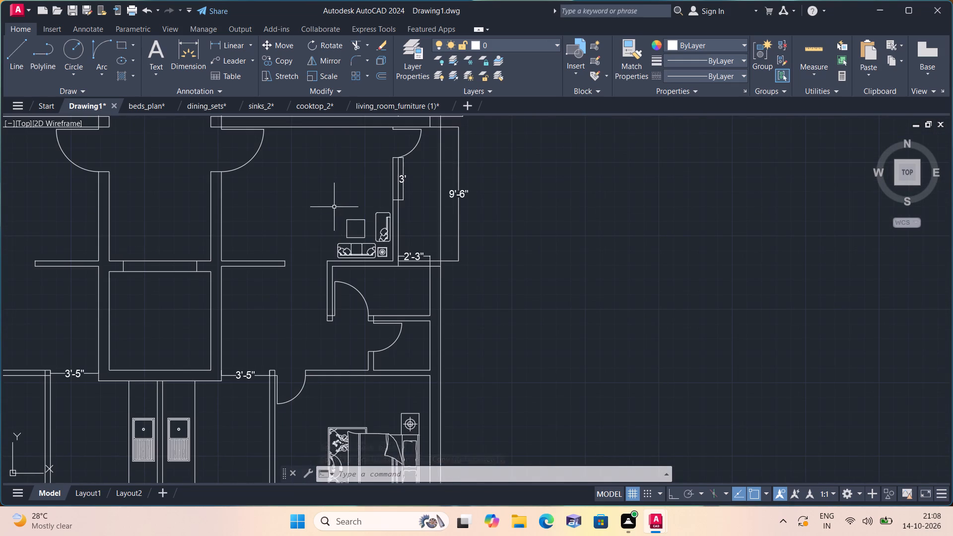
{"action": "middle_click_drag", "start_coordinate": [332, 204], "coordinate": [447, 288]}
{"action": "scroll", "coordinate": [433, 290], "scroll_direction": "down", "scroll_amount": 2}
{"action": "middle_click_drag", "start_coordinate": [241, 256], "coordinate": [393, 303]}
{"action": "scroll", "coordinate": [396, 303], "scroll_direction": "down", "scroll_amount": 1}
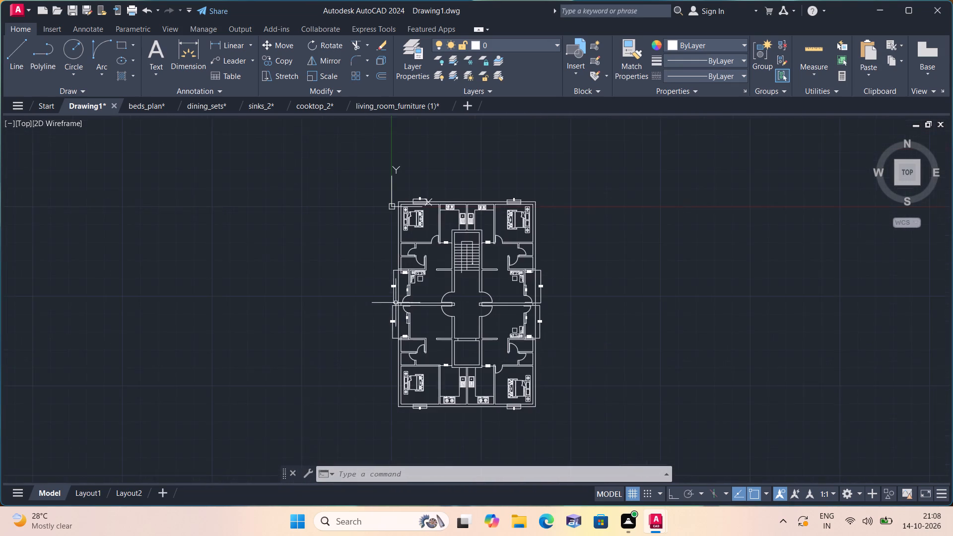
{"action": "middle_click_drag", "start_coordinate": [220, 337], "coordinate": [365, 153]}
{"action": "middle_click_drag", "start_coordinate": [269, 374], "coordinate": [327, 267]}
{"action": "scroll", "coordinate": [269, 374], "scroll_direction": "down", "scroll_amount": 1}
{"action": "scroll", "coordinate": [324, 270], "scroll_direction": "up", "scroll_amount": 1}
{"action": "middle_click_drag", "start_coordinate": [180, 365], "coordinate": [235, 308]}
{"action": "scroll", "coordinate": [183, 363], "scroll_direction": "down", "scroll_amount": 2}
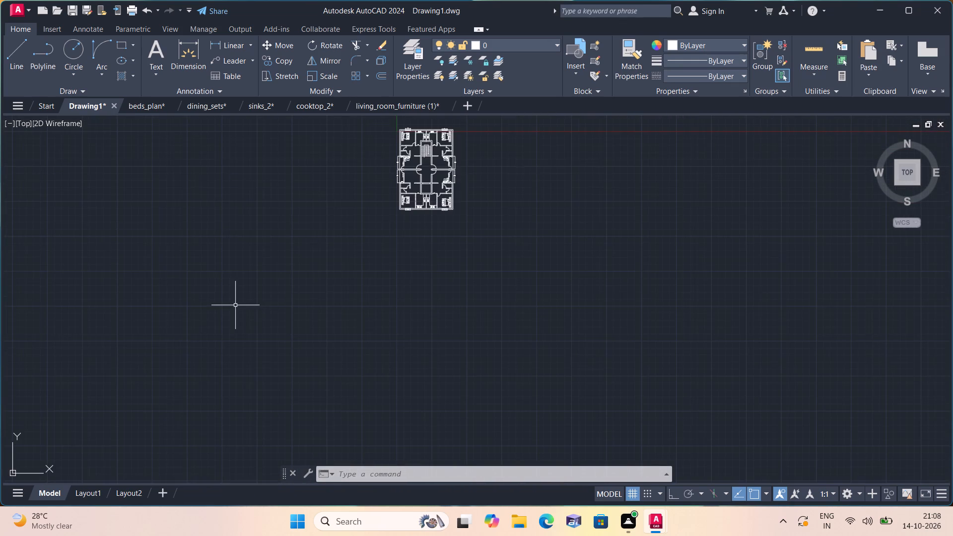
{"action": "scroll", "coordinate": [215, 320], "scroll_direction": "down", "scroll_amount": 3}
{"action": "middle_click_drag", "start_coordinate": [189, 357], "coordinate": [275, 307]}
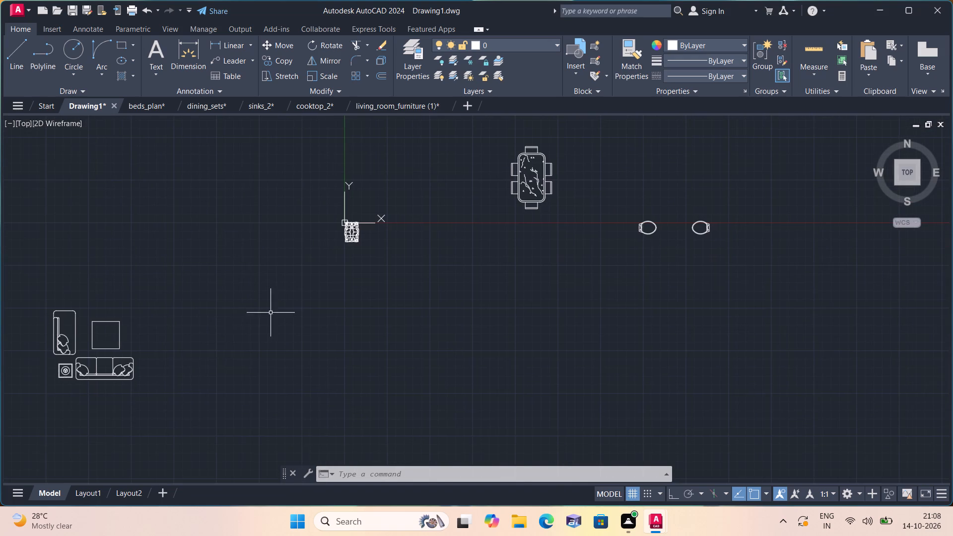
{"action": "left_click_drag", "start_coordinate": [177, 391], "coordinate": [178, 396]}
{"action": "left_click", "coordinate": [25, 290]}
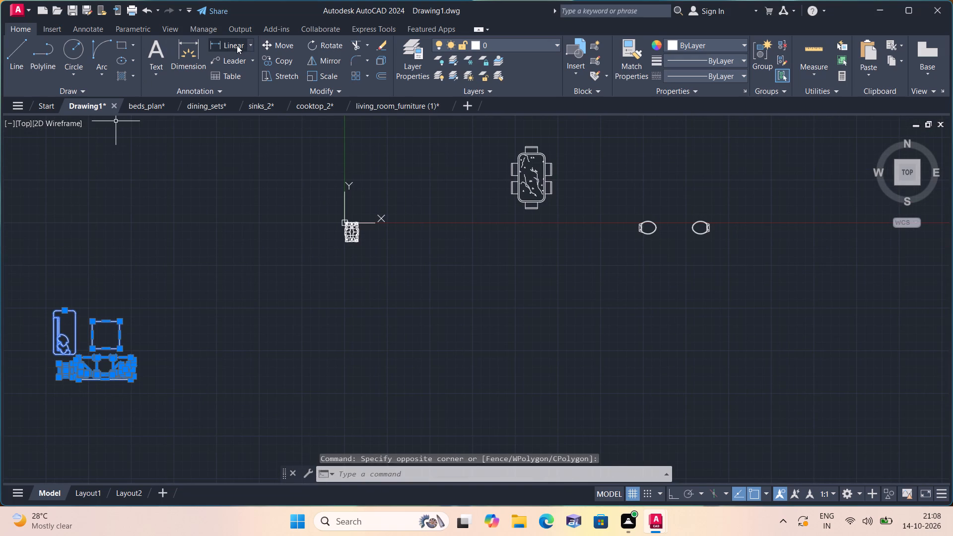
{"action": "left_click", "coordinate": [277, 41]}
{"action": "left_click", "coordinate": [103, 341]}
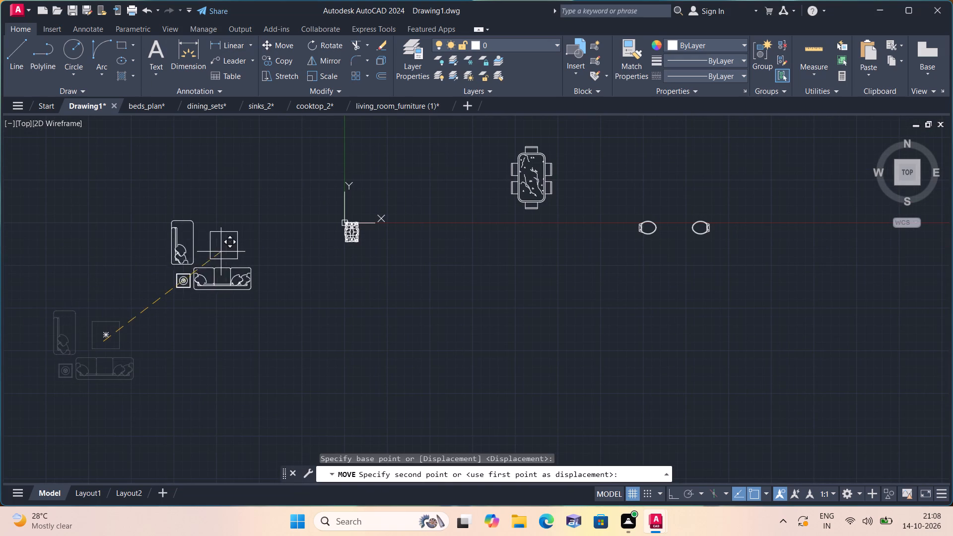
{"action": "left_click", "coordinate": [304, 224]}
Scale the large sofa set west of the floor plan down freehand about its coffee table's middle to roughly 0.07 of its size.
{"action": "scroll", "coordinate": [348, 234], "scroll_direction": "up", "scroll_amount": 3}
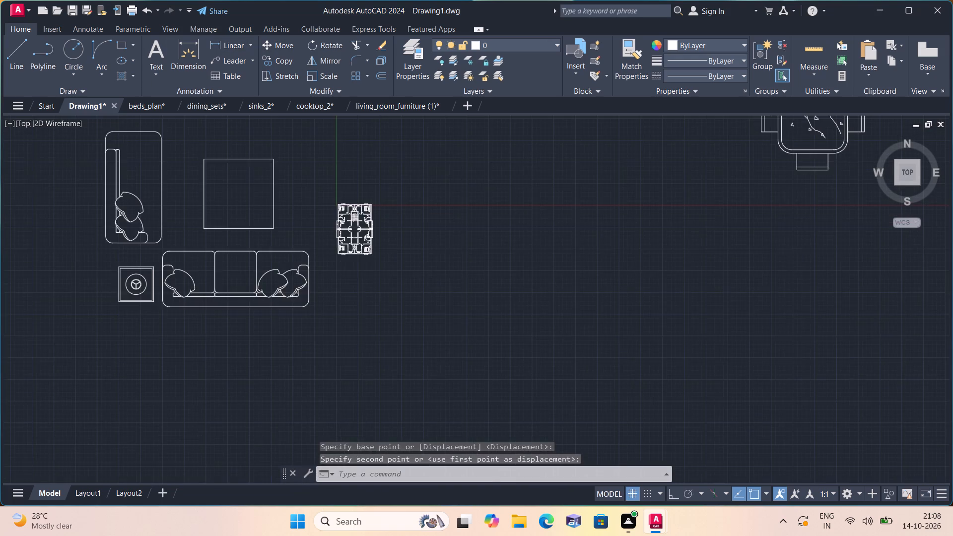
{"action": "scroll", "coordinate": [305, 344], "scroll_direction": "down", "scroll_amount": 1}
{"action": "left_click", "coordinate": [299, 357]}
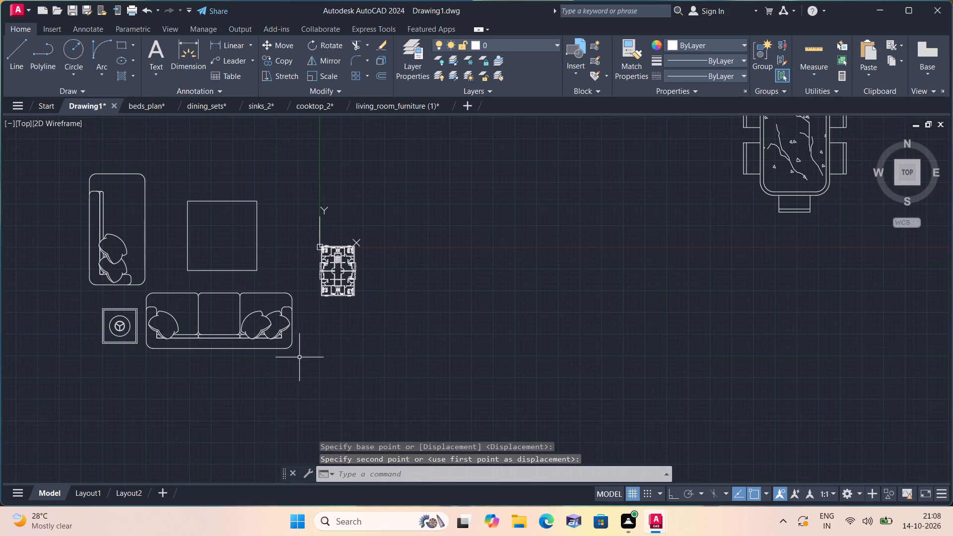
{"action": "left_click", "coordinate": [63, 155]}
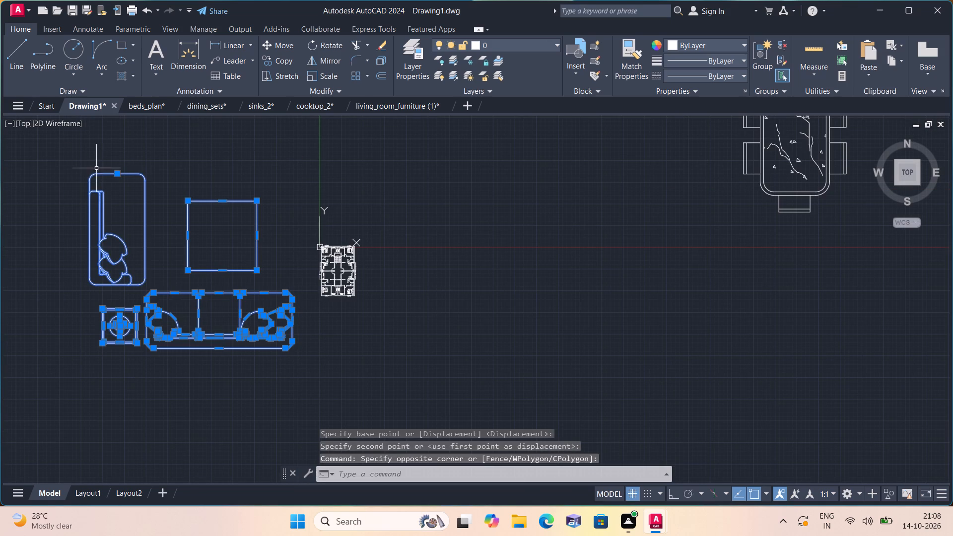
{"action": "left_click", "coordinate": [329, 73]}
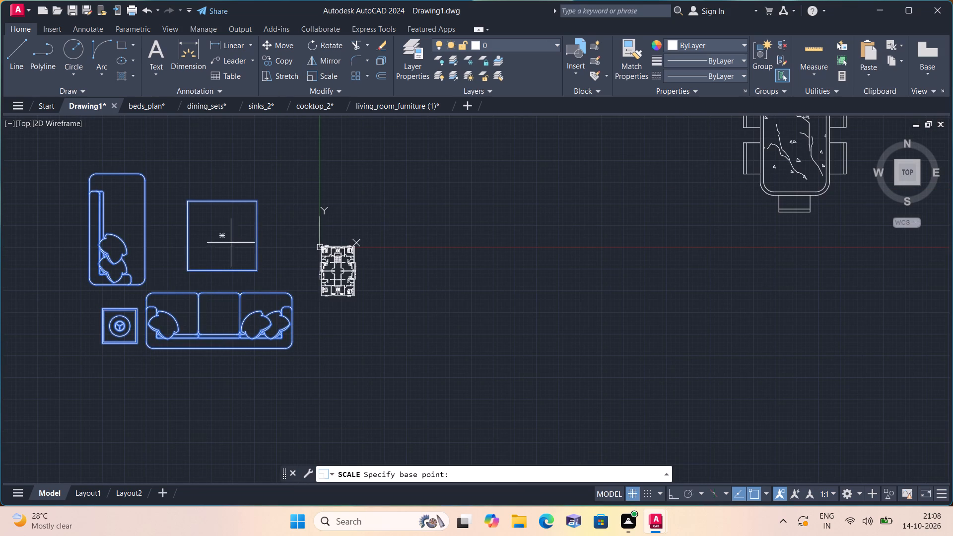
{"action": "left_click", "coordinate": [221, 236]}
{"action": "left_click", "coordinate": [225, 241]}
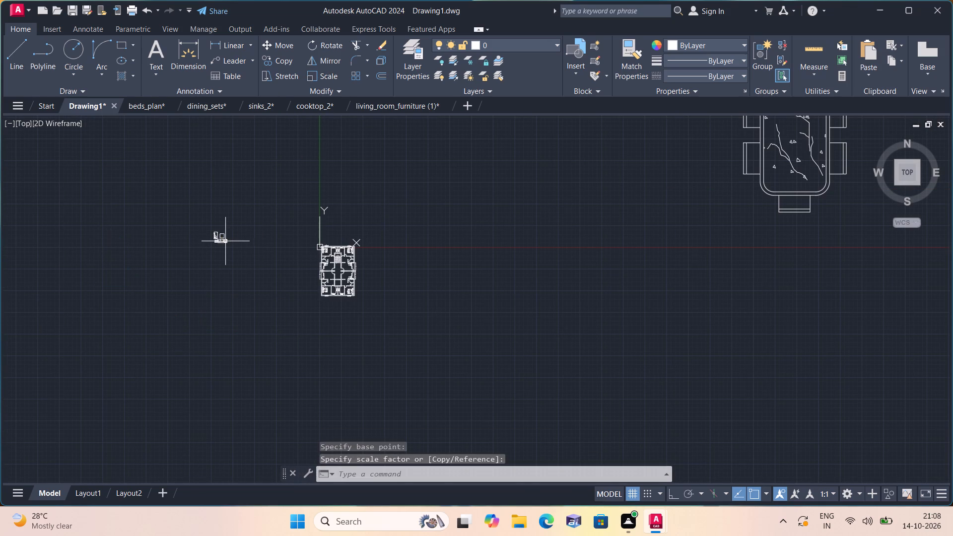
Move the shrunken large sofa set closer to the floor plan, into the open space just west of the living rooms.
{"action": "left_click", "coordinate": [239, 252]}
{"action": "left_click", "coordinate": [186, 194]}
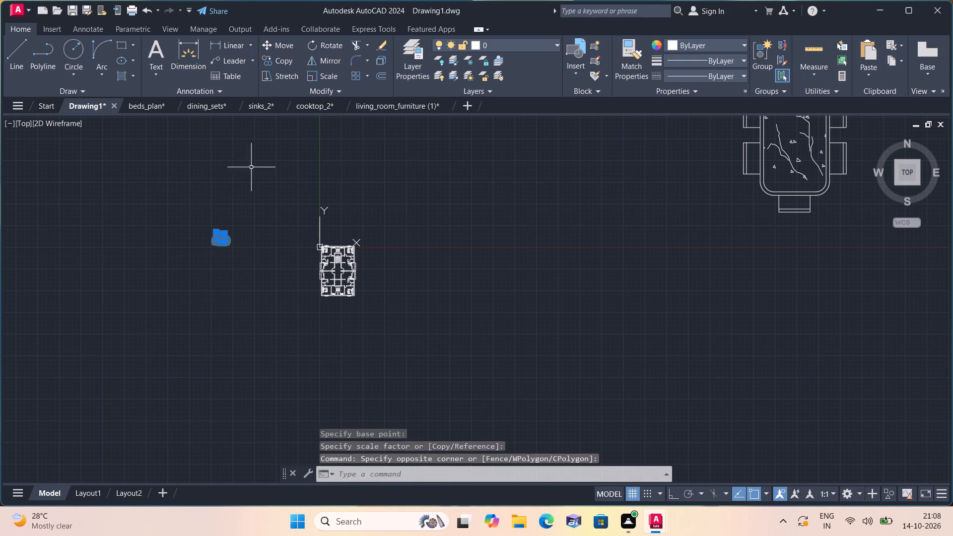
{"action": "left_click", "coordinate": [284, 45]}
{"action": "left_click", "coordinate": [221, 234]}
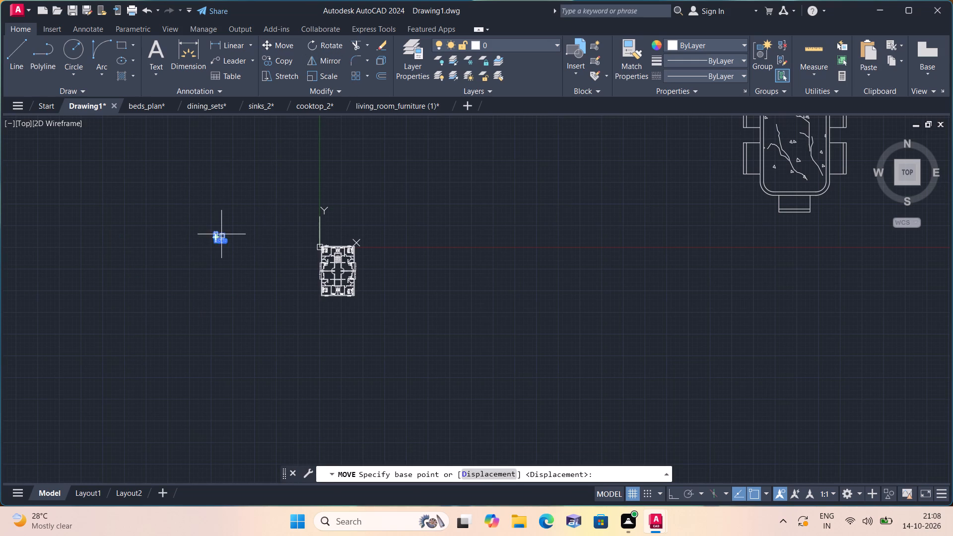
{"action": "scroll", "coordinate": [309, 280], "scroll_direction": "up", "scroll_amount": 2}
{"action": "scroll", "coordinate": [357, 273], "scroll_direction": "up", "scroll_amount": 2}
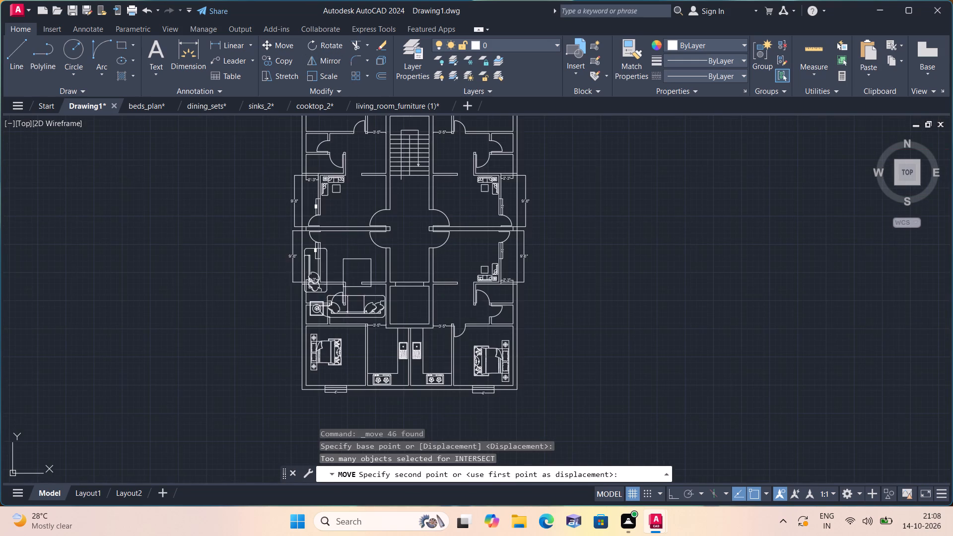
{"action": "scroll", "coordinate": [198, 236], "scroll_direction": "up", "scroll_amount": 1}
{"action": "left_click", "coordinate": [249, 211]}
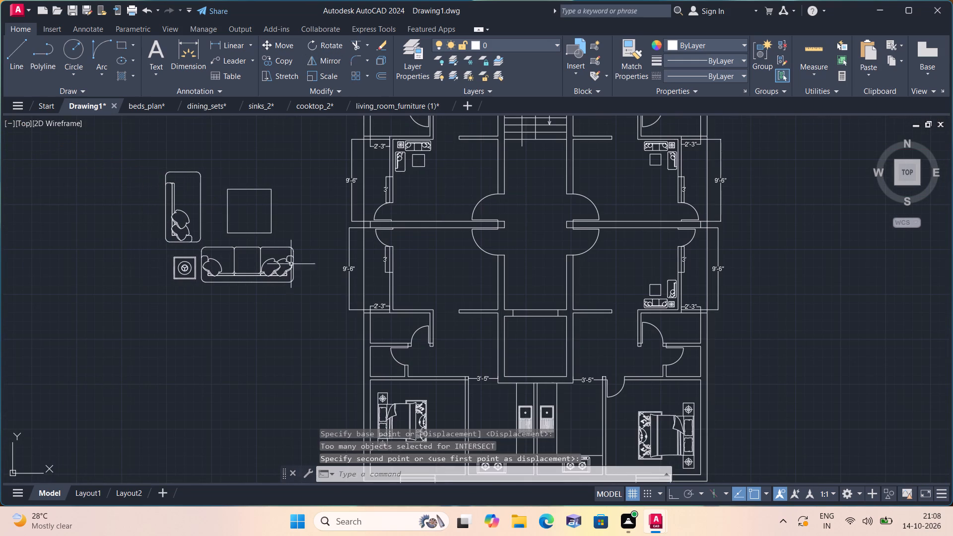
Scale the sofa set west of the plan down freehand about its coffee table's middle to roughly 0.16 of its size.
{"action": "left_click", "coordinate": [298, 301]}
{"action": "left_click", "coordinate": [153, 155]}
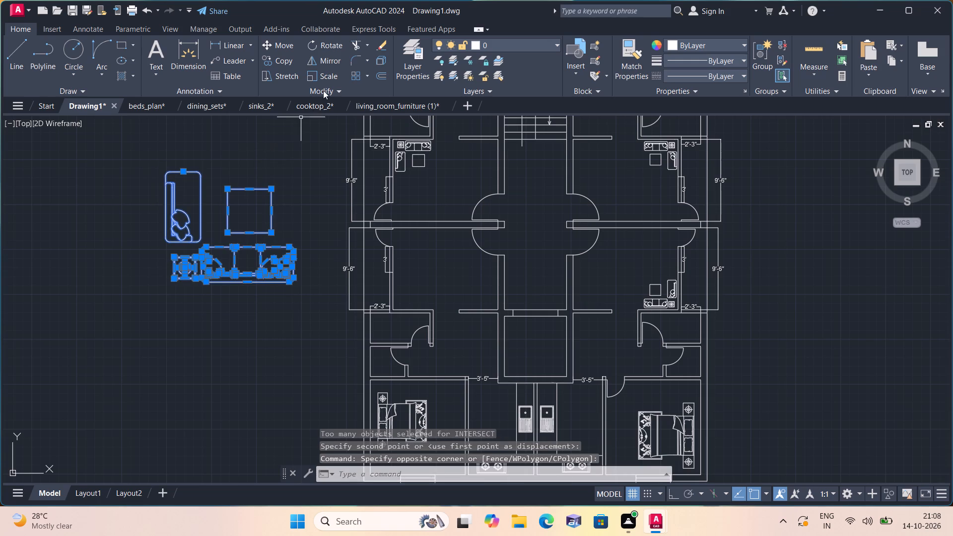
{"action": "left_click", "coordinate": [330, 71]}
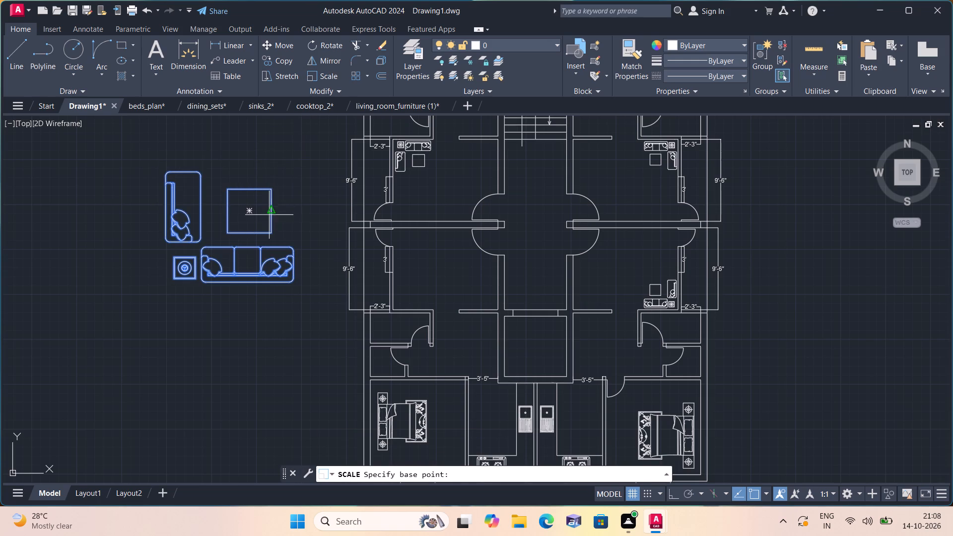
{"action": "left_click", "coordinate": [249, 211]}
{"action": "left_click", "coordinate": [251, 220]}
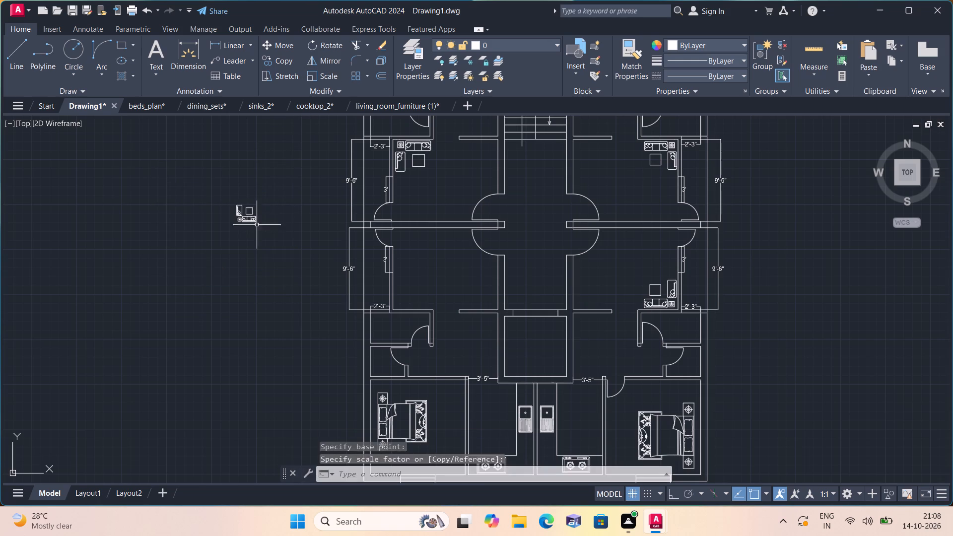
Move the small sofa set into the southwest living room, near its southwest corner.
{"action": "left_click_drag", "start_coordinate": [283, 242], "coordinate": [278, 232]}
{"action": "left_click", "coordinate": [187, 167]}
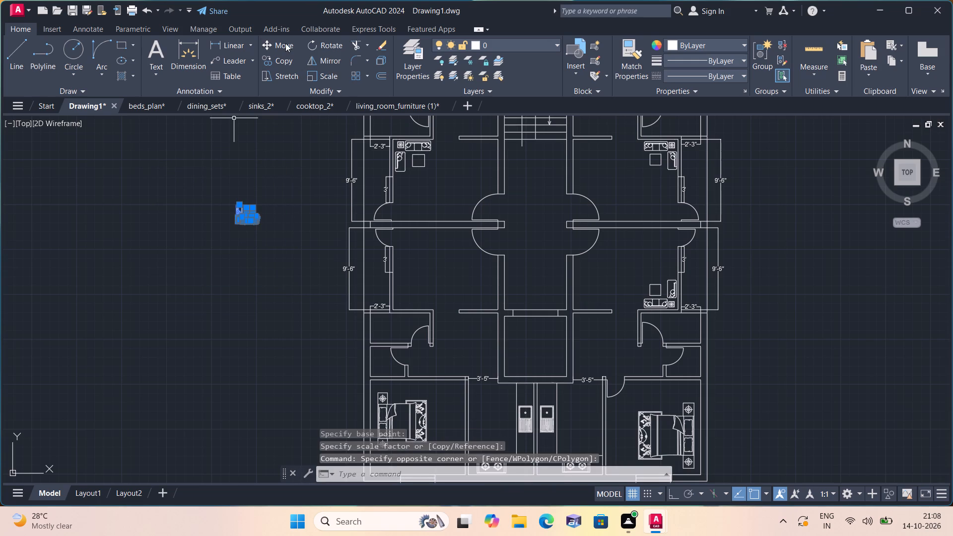
{"action": "left_click", "coordinate": [285, 43]}
{"action": "left_click", "coordinate": [247, 206]}
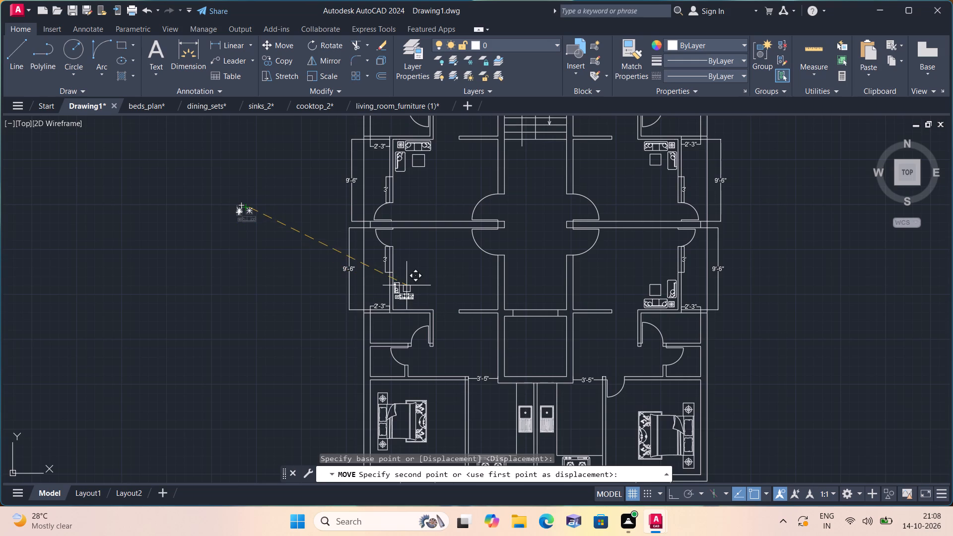
{"action": "scroll", "coordinate": [407, 284], "scroll_direction": "up", "scroll_amount": 3}
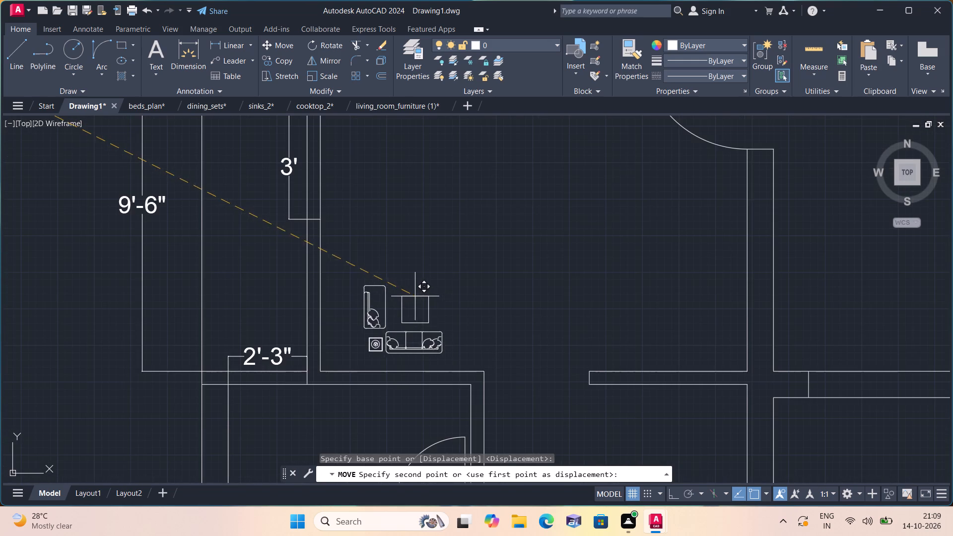
{"action": "left_click", "coordinate": [409, 287]}
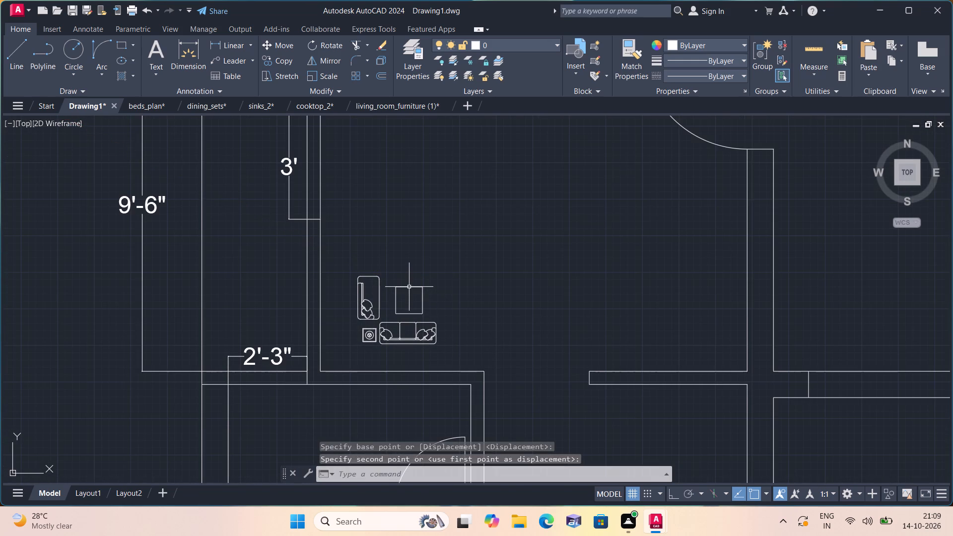
Scale the southwest living room's sofa set up freehand about its coffee table's middle to roughly 1.55 times its size.
{"action": "middle_click_drag", "start_coordinate": [435, 296], "coordinate": [414, 264]}
{"action": "left_click", "coordinate": [435, 324]}
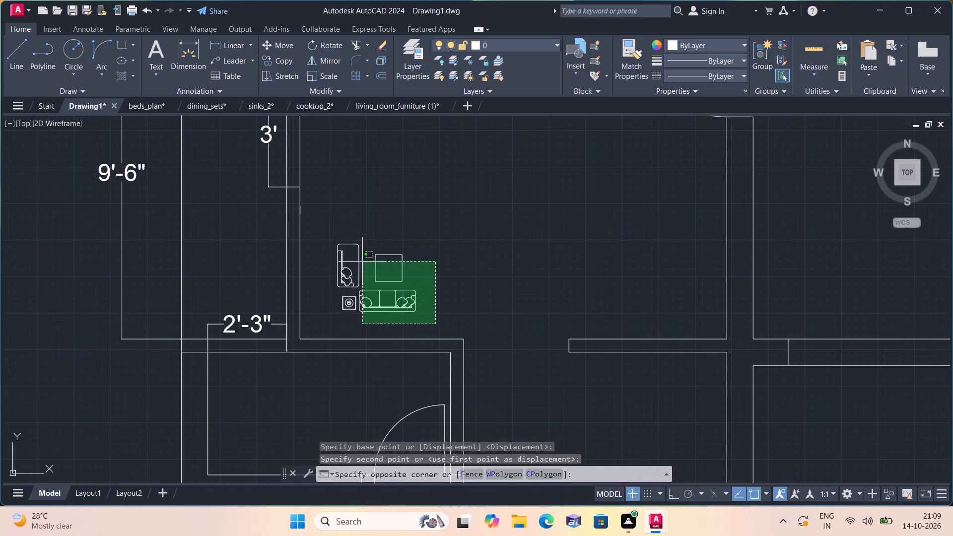
{"action": "left_click", "coordinate": [327, 227]}
{"action": "left_click", "coordinate": [329, 74]}
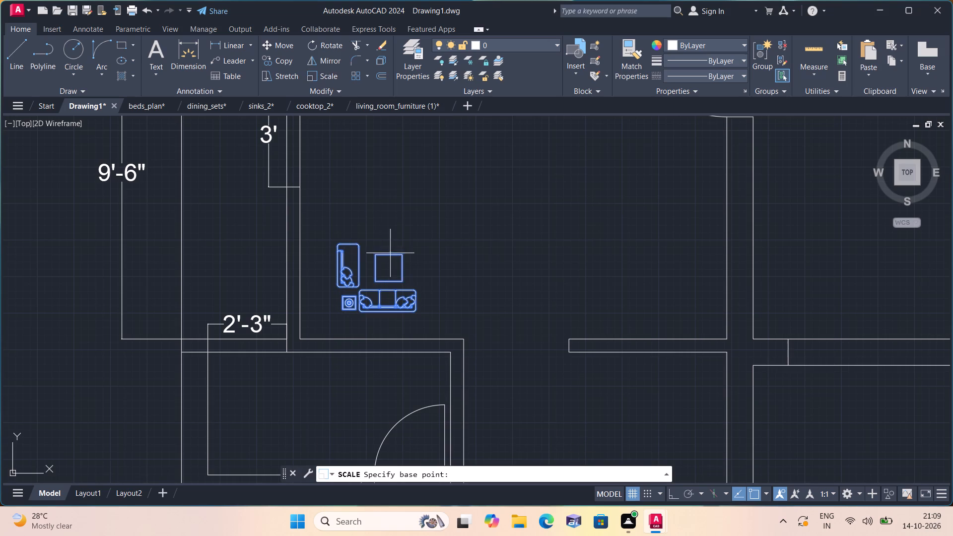
{"action": "left_click", "coordinate": [389, 270]}
{"action": "scroll", "coordinate": [419, 223], "scroll_direction": "up", "scroll_amount": 1}
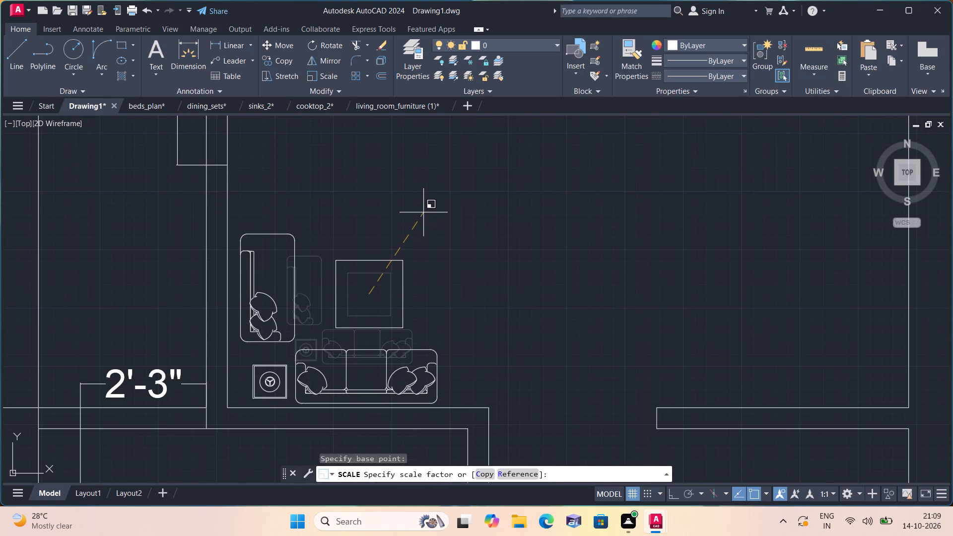
{"action": "left_click", "coordinate": [422, 212]}
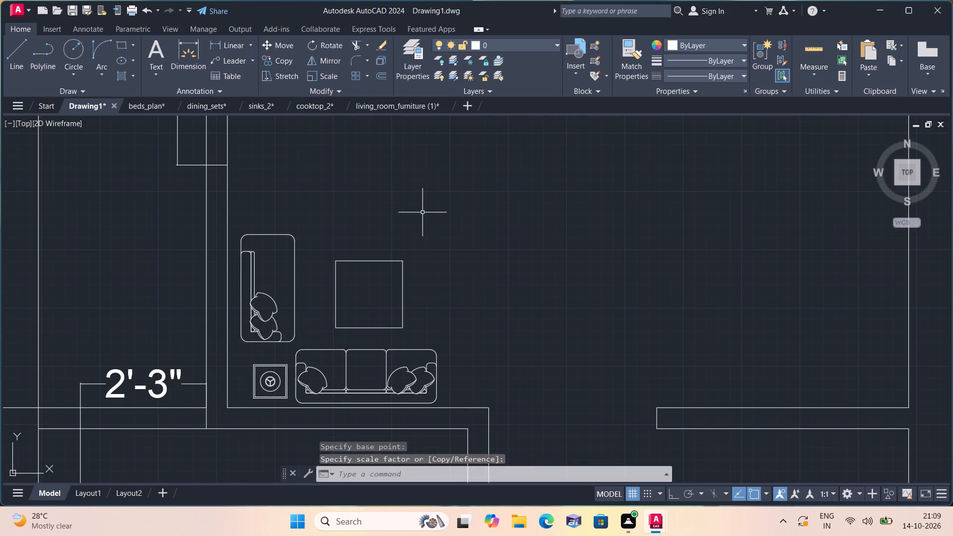
Scale the large six-chair dining set northeast of the floor plan down freehand about the tabletop's middle to roughly 0.02 of its size.
{"action": "scroll", "coordinate": [451, 225], "scroll_direction": "down", "scroll_amount": 1}
{"action": "middle_click_drag", "start_coordinate": [446, 222], "coordinate": [378, 199]}
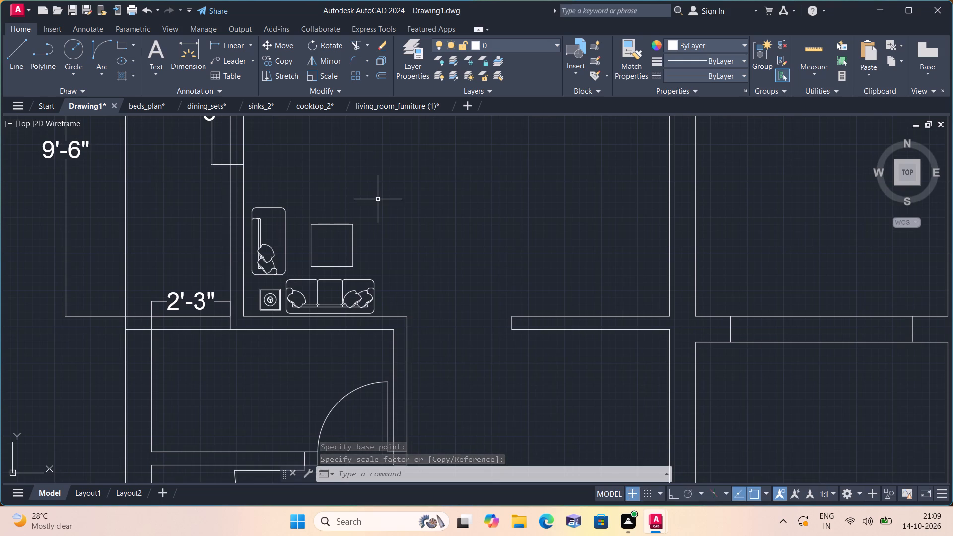
{"action": "scroll", "coordinate": [378, 199], "scroll_direction": "down", "scroll_amount": 3}
{"action": "middle_click_drag", "start_coordinate": [386, 197], "coordinate": [377, 268]}
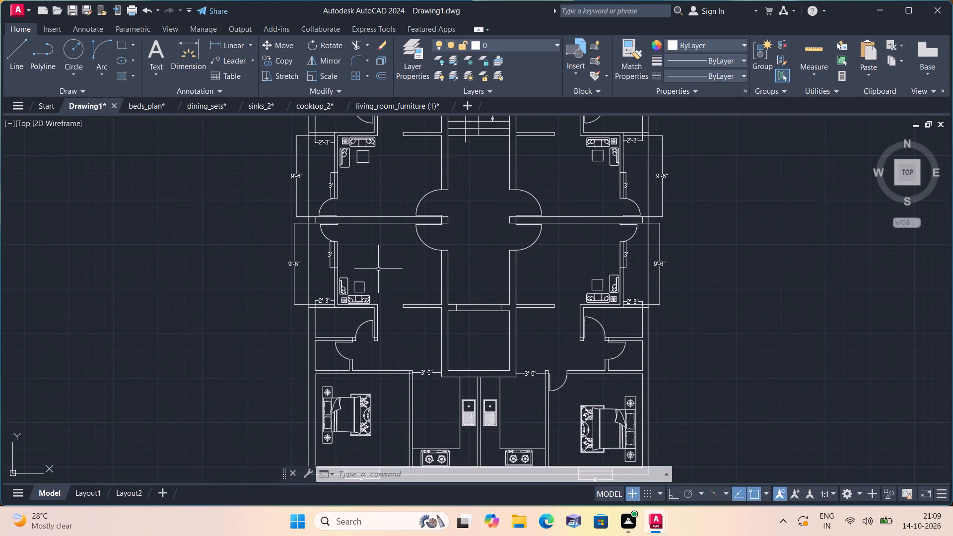
{"action": "middle_click_drag", "start_coordinate": [385, 246], "coordinate": [370, 336]}
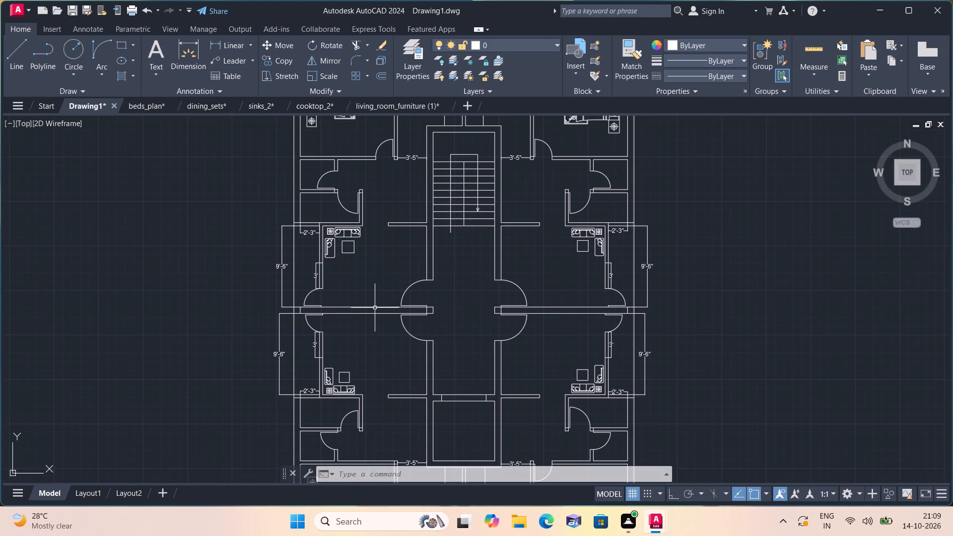
{"action": "scroll", "coordinate": [375, 308], "scroll_direction": "down", "scroll_amount": 2}
{"action": "middle_click_drag", "start_coordinate": [426, 319], "coordinate": [363, 233]}
{"action": "scroll", "coordinate": [362, 231], "scroll_direction": "down", "scroll_amount": 2}
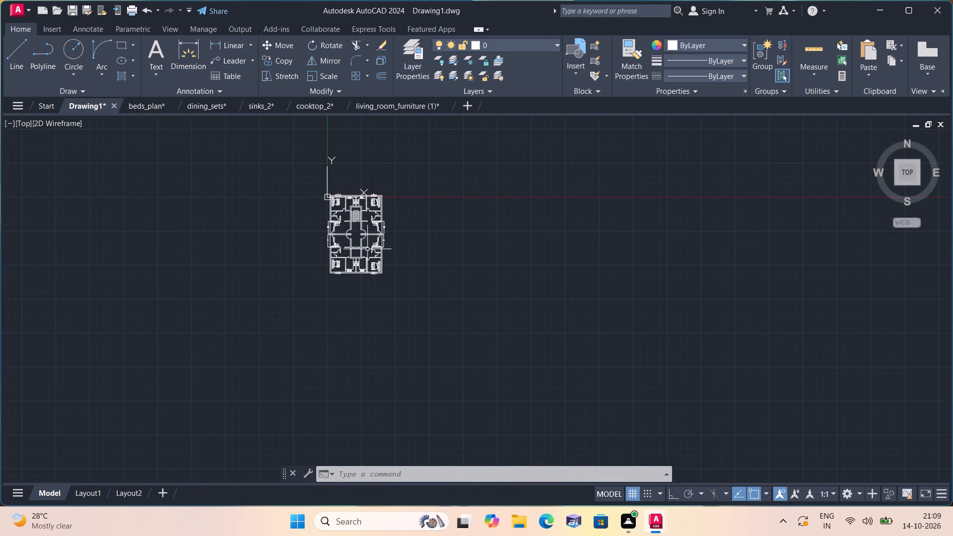
{"action": "scroll", "coordinate": [367, 249], "scroll_direction": "down", "scroll_amount": 1}
{"action": "middle_click_drag", "start_coordinate": [402, 220], "coordinate": [295, 313]}
{"action": "middle_click_drag", "start_coordinate": [575, 275], "coordinate": [394, 335]}
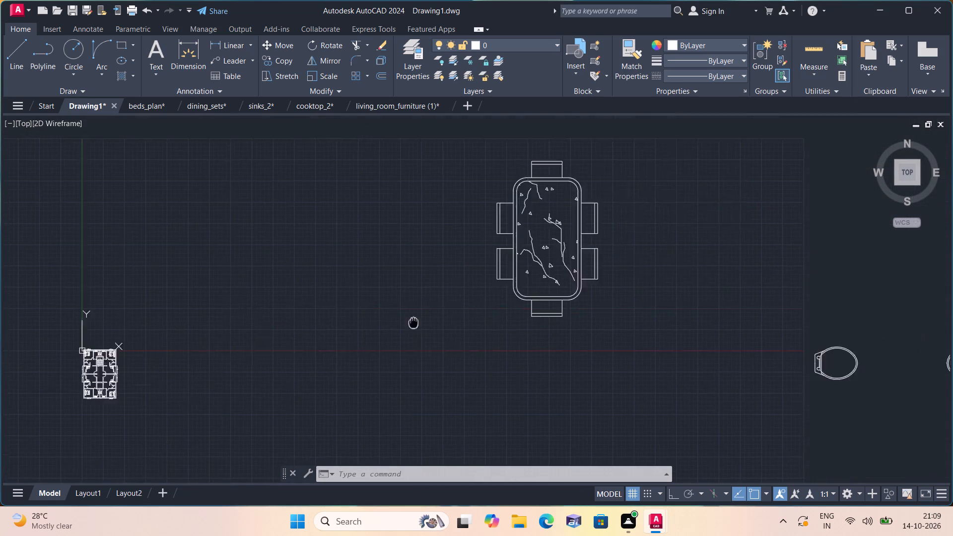
{"action": "middle_click_drag", "start_coordinate": [394, 335], "coordinate": [365, 358]}
{"action": "left_click", "coordinate": [516, 380]}
{"action": "left_click", "coordinate": [585, 398]}
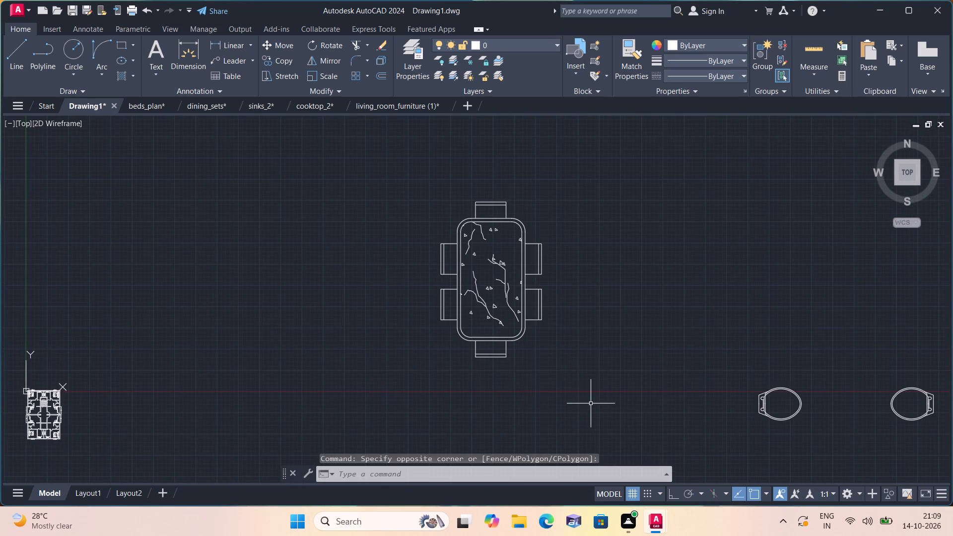
{"action": "left_click", "coordinate": [596, 407]}
{"action": "left_click", "coordinate": [395, 177]}
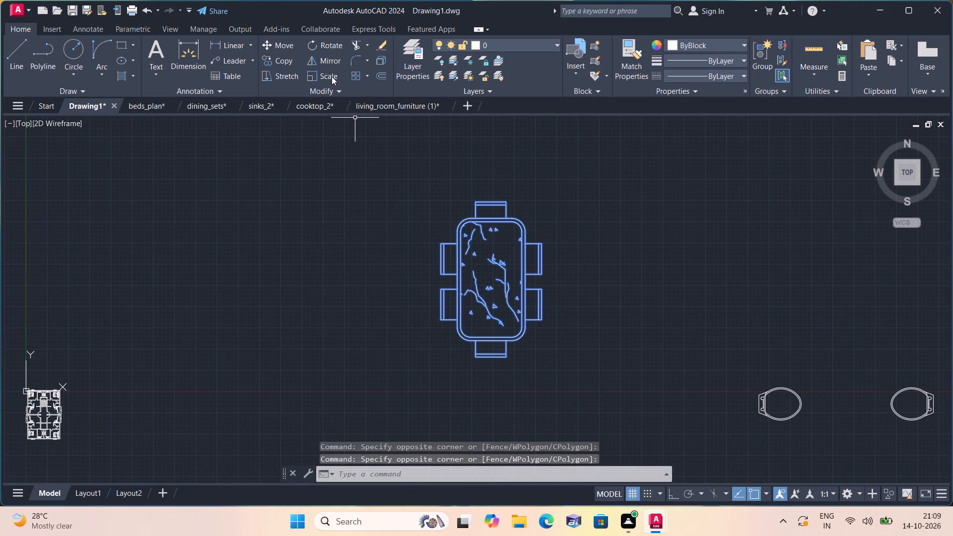
{"action": "left_click", "coordinate": [327, 74]}
{"action": "scroll", "coordinate": [487, 273], "scroll_direction": "up", "scroll_amount": 2}
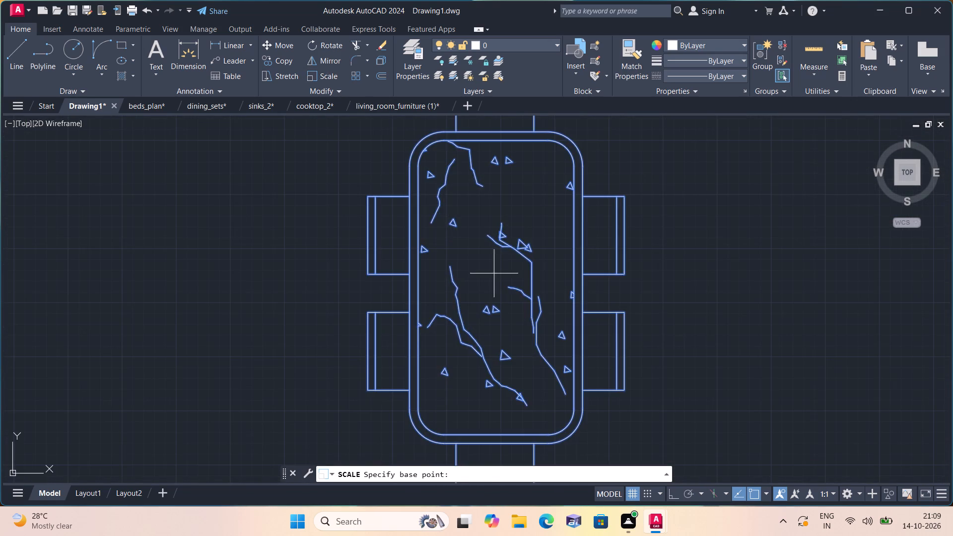
{"action": "left_click", "coordinate": [494, 273]}
{"action": "left_click", "coordinate": [493, 269]}
Move the small dining set into the northwest unit, beside the west wall of the staircase and north of the short partition.
{"action": "left_click", "coordinate": [519, 294]}
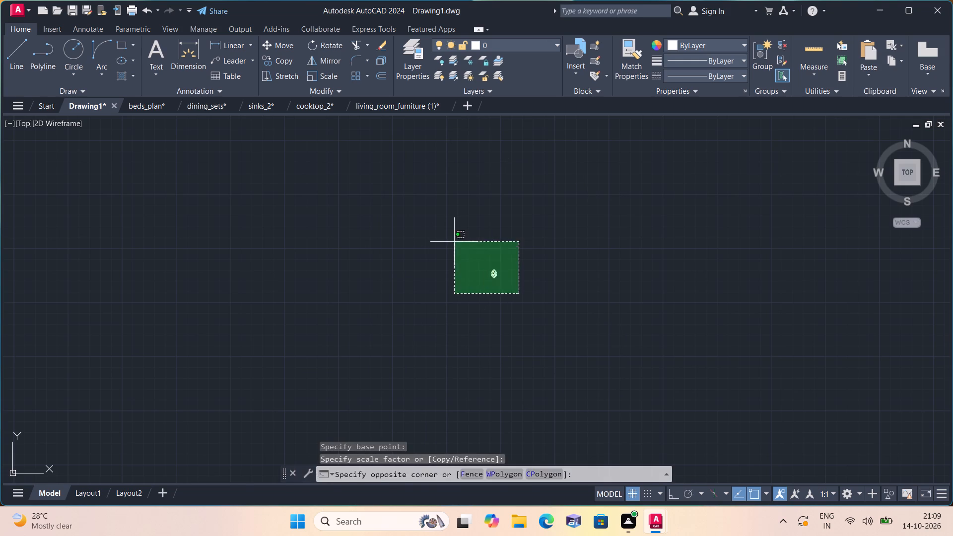
{"action": "left_click", "coordinate": [454, 241]}
{"action": "left_click", "coordinate": [284, 43]}
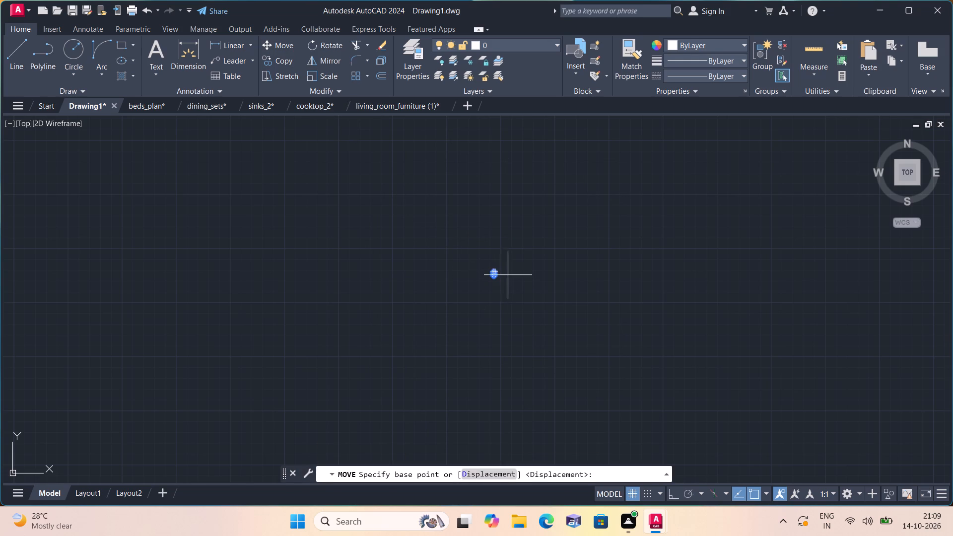
{"action": "left_click", "coordinate": [493, 272]}
{"action": "scroll", "coordinate": [493, 272], "scroll_direction": "down", "scroll_amount": 1}
{"action": "middle_click_drag", "start_coordinate": [280, 311], "coordinate": [431, 146]}
{"action": "scroll", "coordinate": [468, 124], "scroll_direction": "down", "scroll_amount": 1}
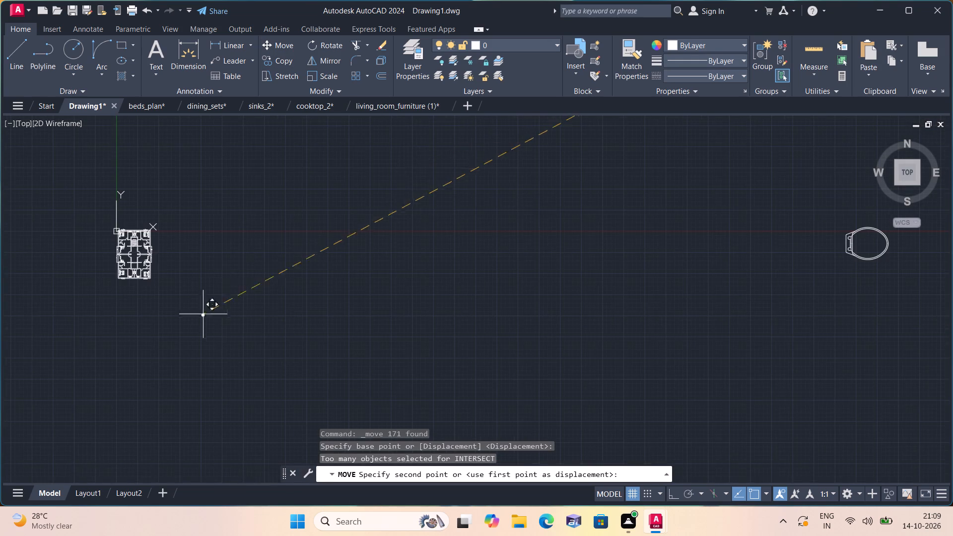
{"action": "scroll", "coordinate": [144, 264], "scroll_direction": "up", "scroll_amount": 3}
{"action": "scroll", "coordinate": [116, 184], "scroll_direction": "up", "scroll_amount": 2}
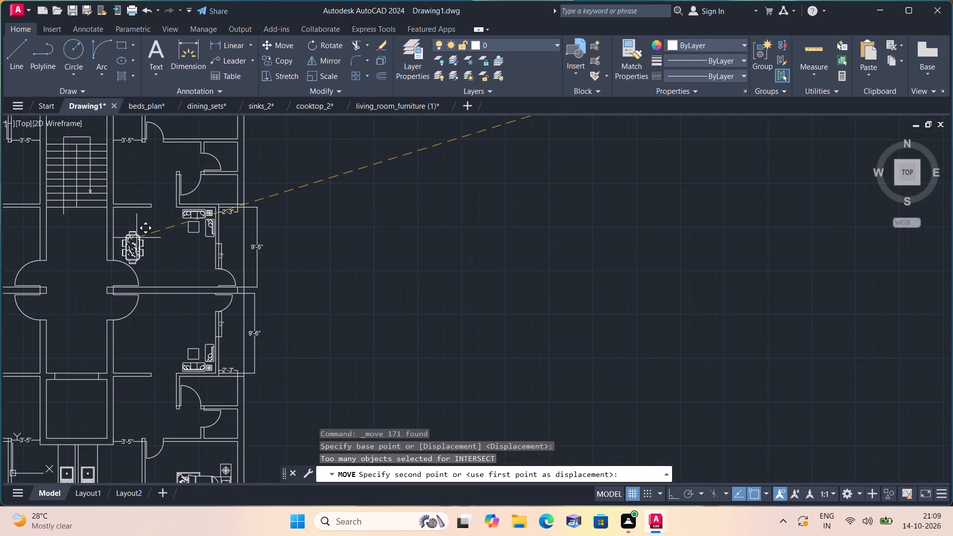
{"action": "middle_click_drag", "start_coordinate": [136, 238], "coordinate": [383, 286]}
{"action": "scroll", "coordinate": [278, 226], "scroll_direction": "up", "scroll_amount": 2}
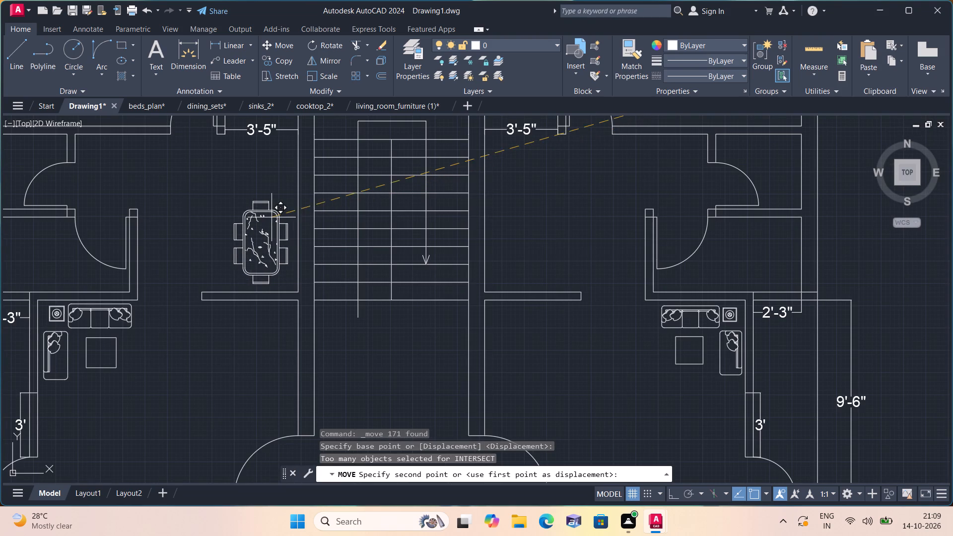
{"action": "left_click", "coordinate": [270, 215]}
Copy the northwest unit's dining set to the matching spot in the northeast unit, just east of the staircase.
{"action": "scroll", "coordinate": [265, 259], "scroll_direction": "up", "scroll_amount": 2}
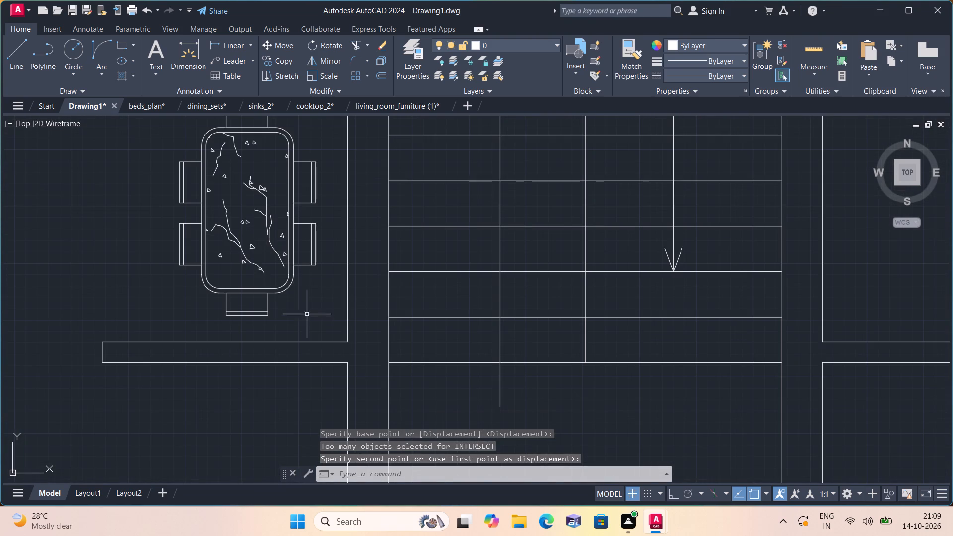
{"action": "left_click_drag", "start_coordinate": [306, 327], "coordinate": [297, 314]}
{"action": "middle_click_drag", "start_coordinate": [152, 168], "coordinate": [173, 248]}
{"action": "scroll", "coordinate": [152, 168], "scroll_direction": "down", "scroll_amount": 1}
{"action": "left_click", "coordinate": [161, 193]}
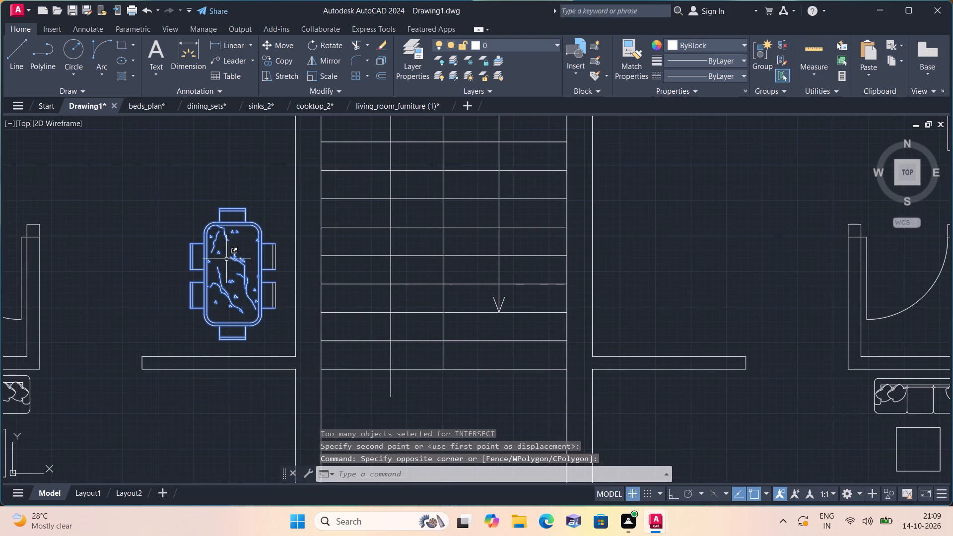
{"action": "scroll", "coordinate": [273, 320], "scroll_direction": "up", "scroll_amount": 2}
{"action": "left_click_drag", "start_coordinate": [282, 321], "coordinate": [281, 313]}
{"action": "left_click", "coordinate": [228, 134]}
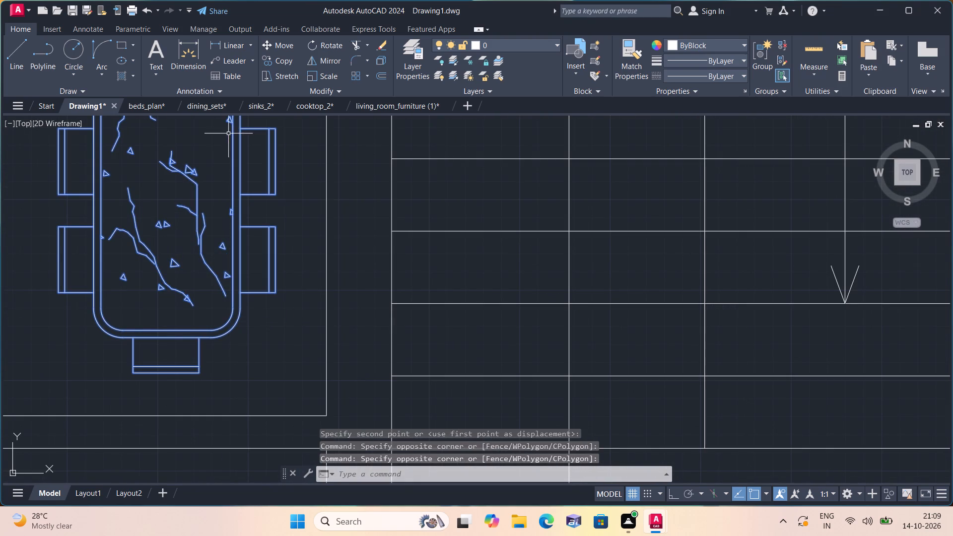
{"action": "left_click", "coordinate": [284, 58]}
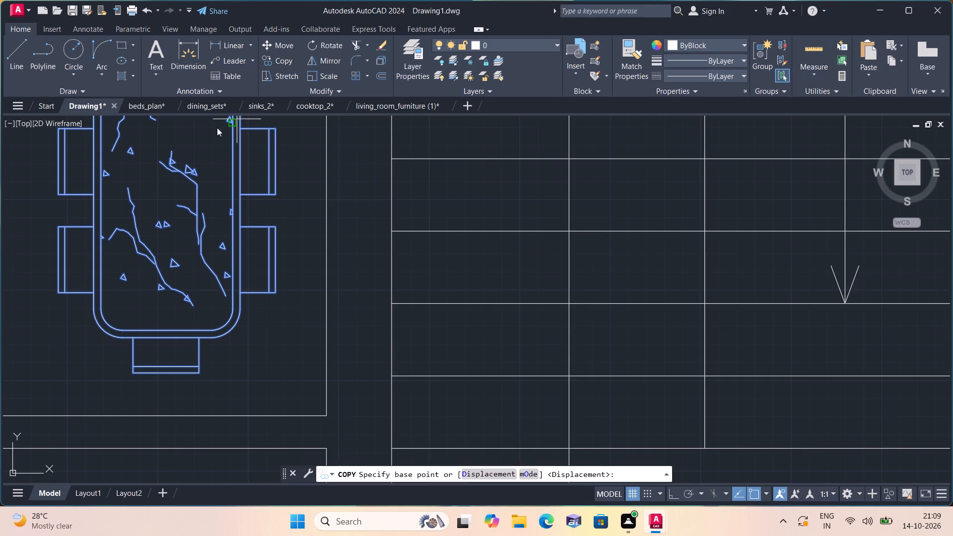
{"action": "left_click", "coordinate": [176, 185]}
{"action": "scroll", "coordinate": [248, 204], "scroll_direction": "down", "scroll_amount": 2}
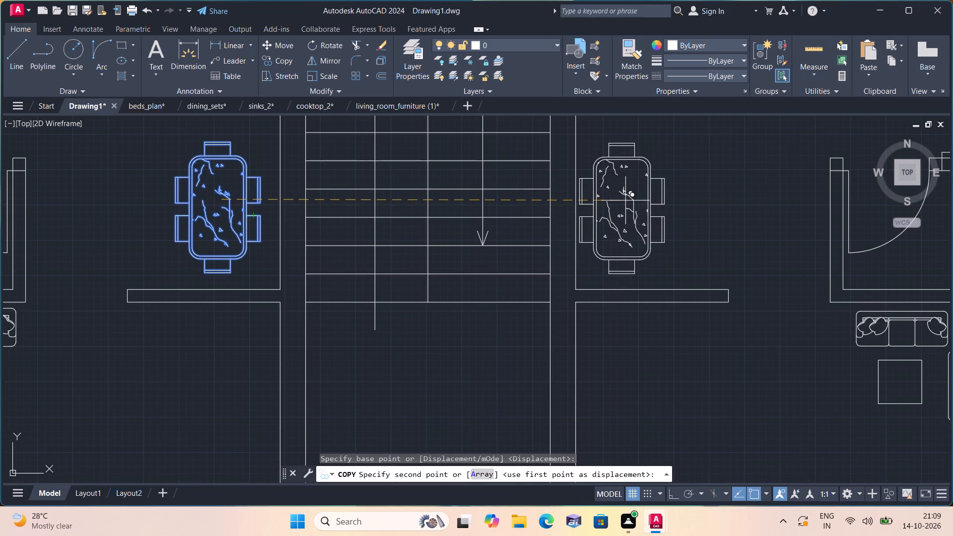
{"action": "left_click", "coordinate": [631, 195]}
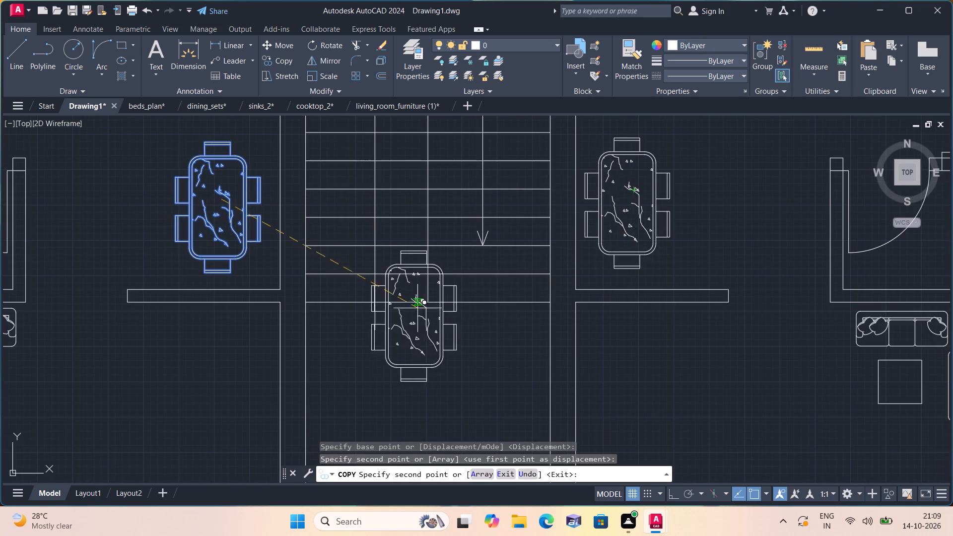
Copy the dining set into the southwest unit, west of the central core and north of the short partition.
{"action": "middle_click_drag", "start_coordinate": [413, 309], "coordinate": [397, 169]}
{"action": "scroll", "coordinate": [377, 269], "scroll_direction": "down", "scroll_amount": 2}
{"action": "scroll", "coordinate": [273, 365], "scroll_direction": "up", "scroll_amount": 1}
{"action": "middle_click_drag", "start_coordinate": [273, 365], "coordinate": [272, 259]}
{"action": "middle_click_drag", "start_coordinate": [329, 395], "coordinate": [333, 312]}
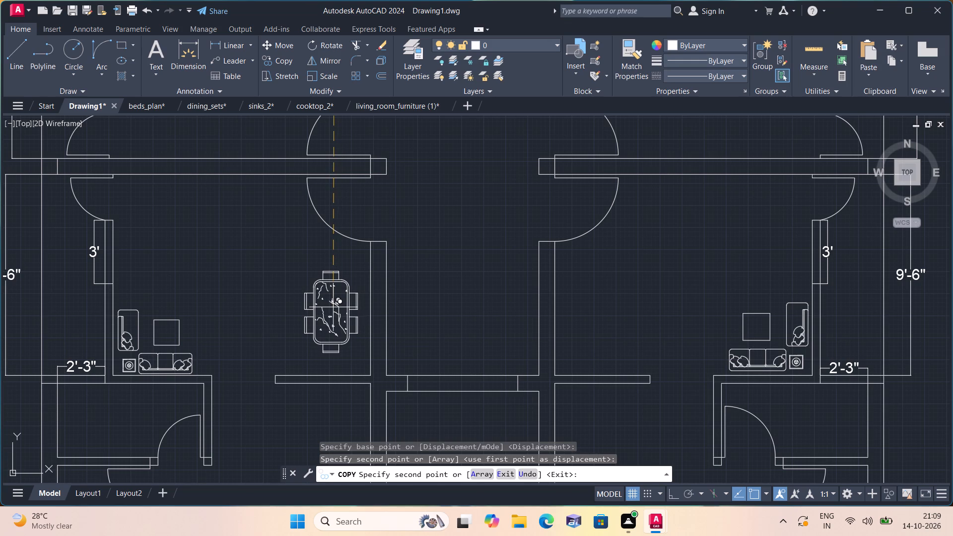
{"action": "left_click", "coordinate": [333, 306]}
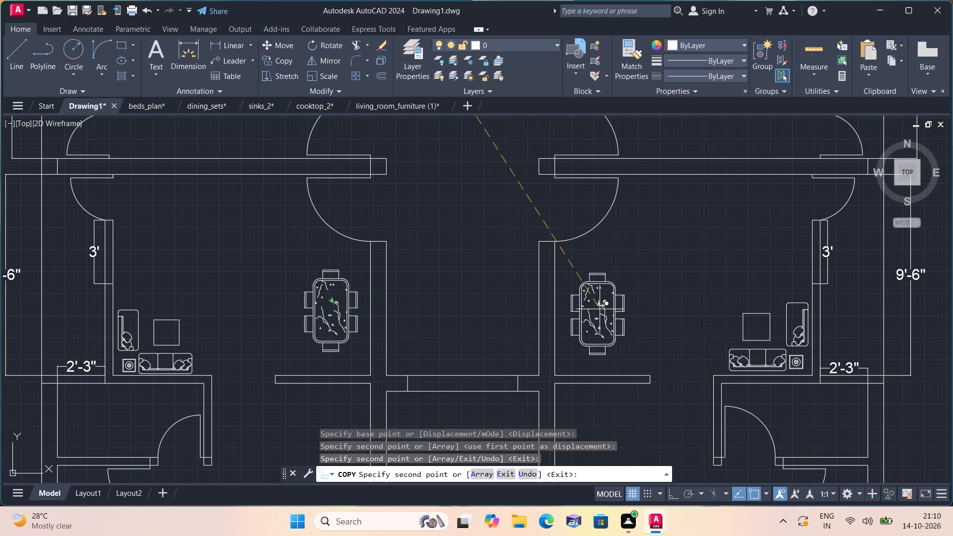
Copy the dining set into the southeast unit, just east of the central core and south of the short partition.
{"action": "scroll", "coordinate": [626, 315], "scroll_direction": "down", "scroll_amount": 1}
{"action": "middle_click_drag", "start_coordinate": [626, 315], "coordinate": [624, 258]}
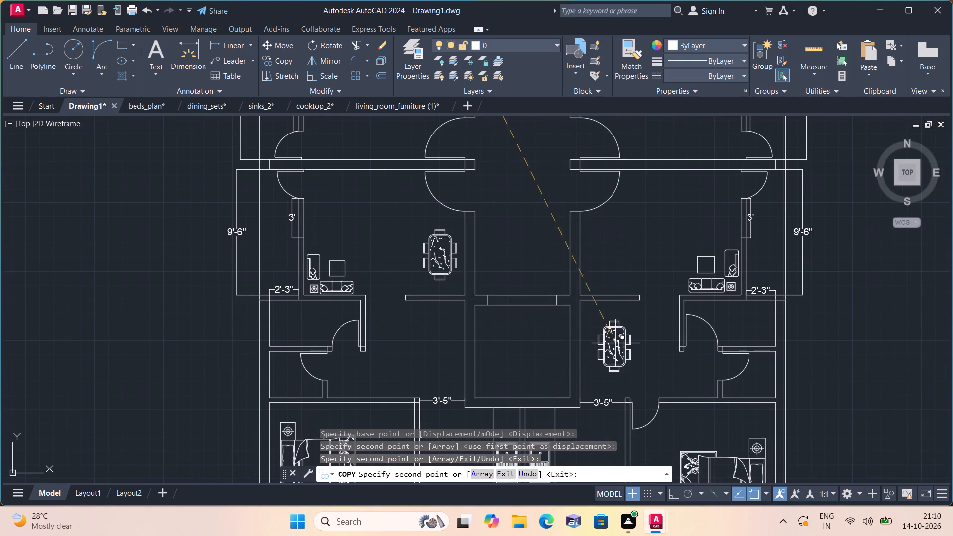
{"action": "left_click", "coordinate": [605, 334]}
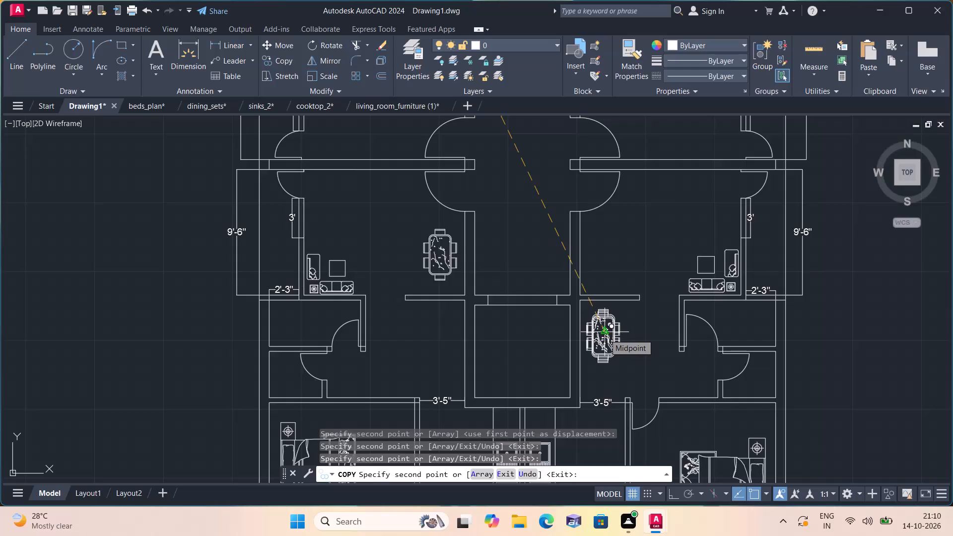
{"action": "key", "text": "Escape"}
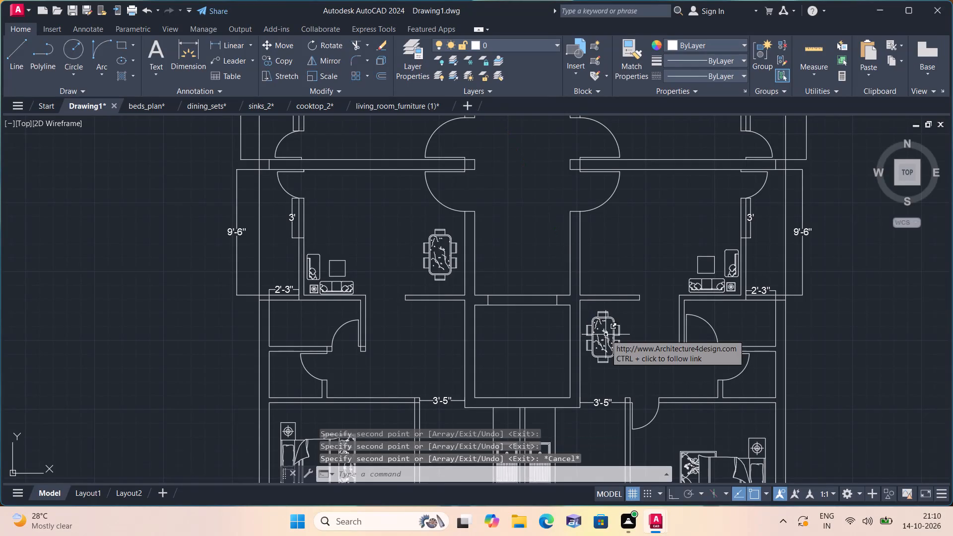
Move the southwest unit's dining set south of the short partition, level with the southeast unit's set.
{"action": "scroll", "coordinate": [404, 264], "scroll_direction": "up", "scroll_amount": 3}
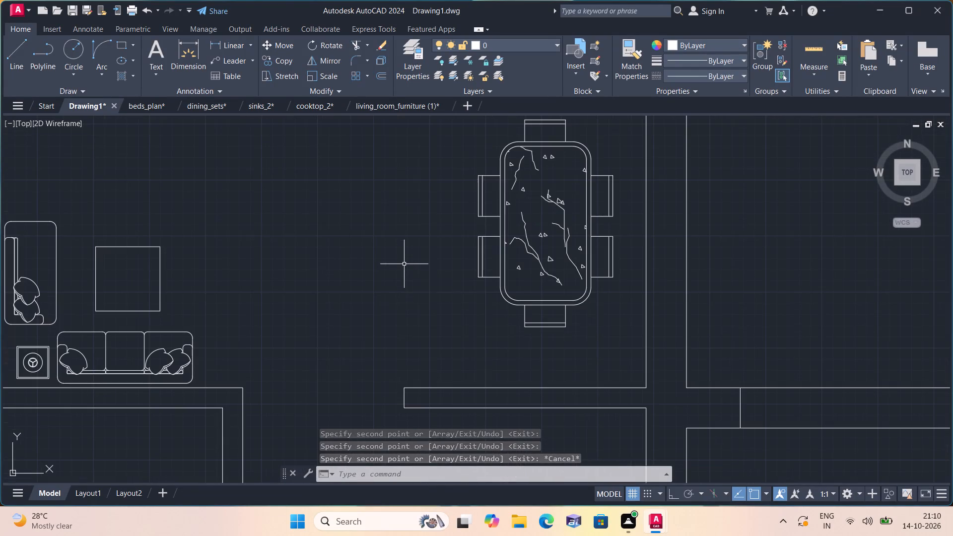
{"action": "left_click", "coordinate": [606, 335]}
{"action": "middle_click_drag", "start_coordinate": [484, 200], "coordinate": [487, 283]}
{"action": "scroll", "coordinate": [484, 200], "scroll_direction": "down", "scroll_amount": 1}
{"action": "left_click", "coordinate": [469, 208]}
{"action": "scroll", "coordinate": [568, 340], "scroll_direction": "up", "scroll_amount": 1}
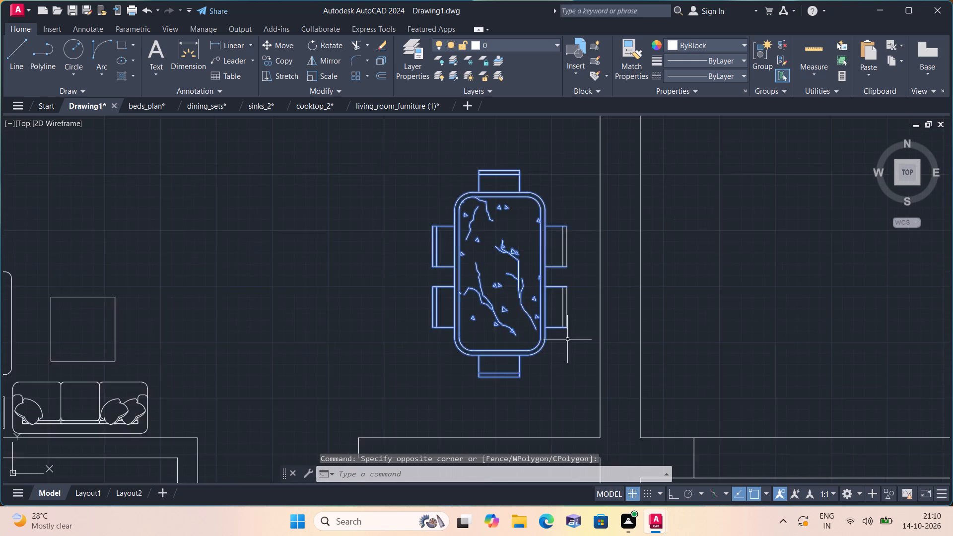
{"action": "scroll", "coordinate": [566, 338], "scroll_direction": "up", "scroll_amount": 2}
{"action": "left_click", "coordinate": [614, 343]}
{"action": "middle_click_drag", "start_coordinate": [576, 247], "coordinate": [615, 374]}
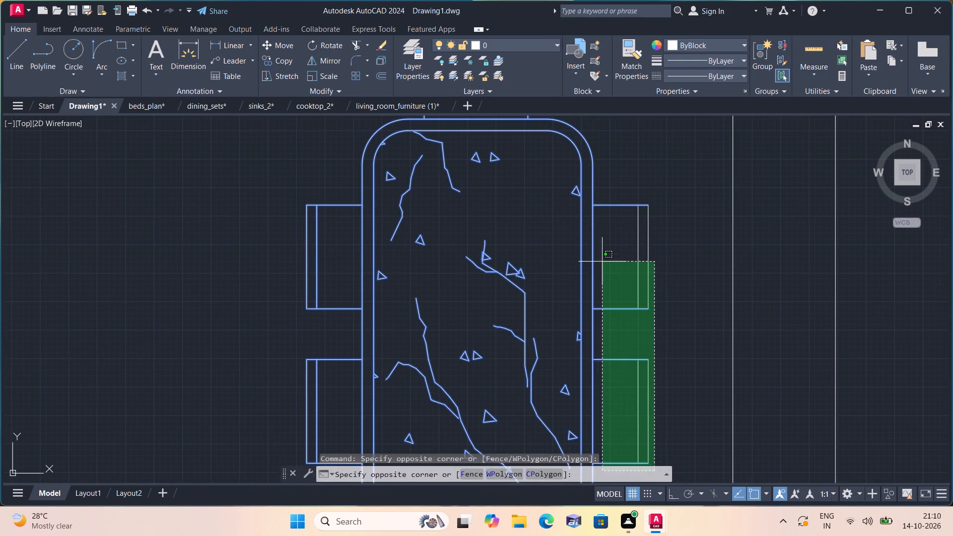
{"action": "left_click", "coordinate": [573, 196]}
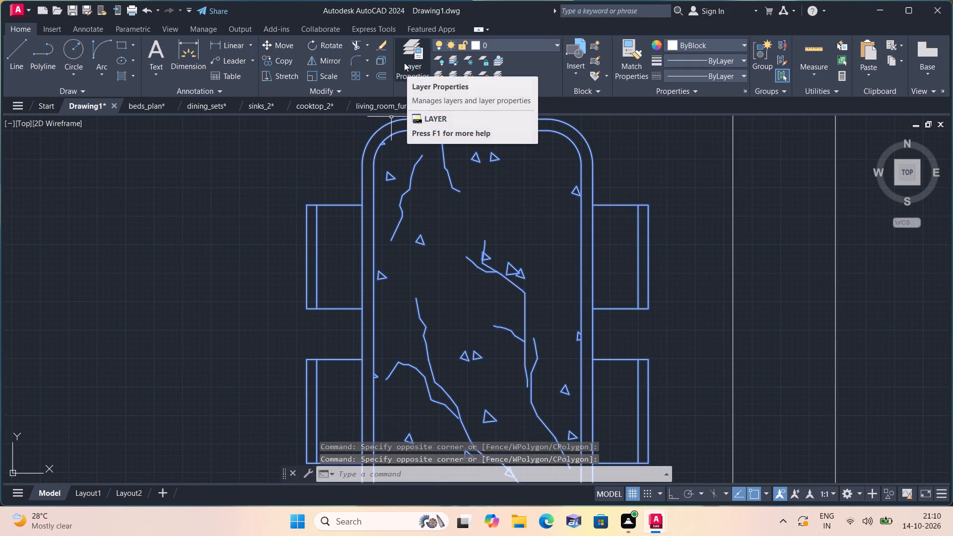
{"action": "left_click", "coordinate": [279, 45]}
{"action": "left_click", "coordinate": [420, 228]}
{"action": "scroll", "coordinate": [420, 229], "scroll_direction": "down", "scroll_amount": 2}
{"action": "scroll", "coordinate": [458, 351], "scroll_direction": "down", "scroll_amount": 1}
{"action": "middle_click_drag", "start_coordinate": [457, 351], "coordinate": [429, 259]}
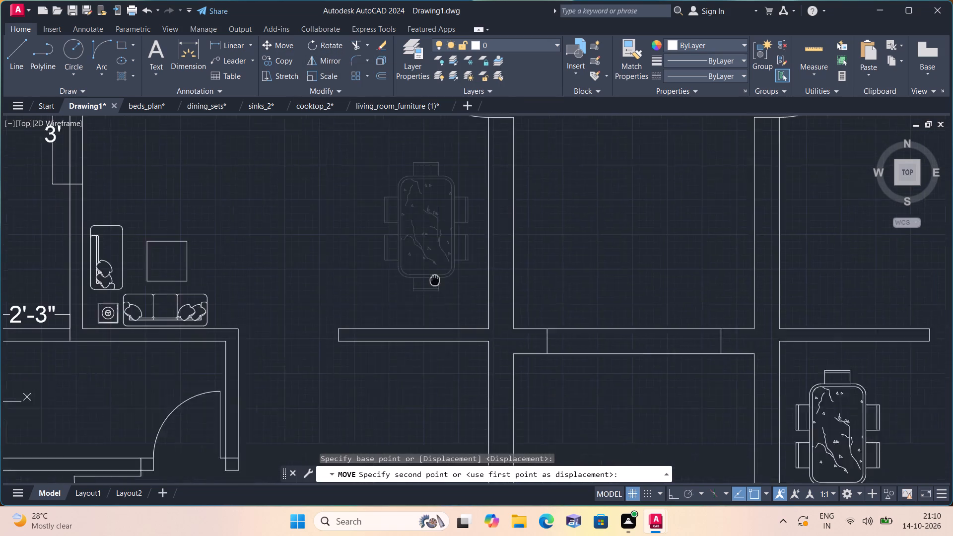
{"action": "middle_click_drag", "start_coordinate": [439, 332], "coordinate": [429, 233]}
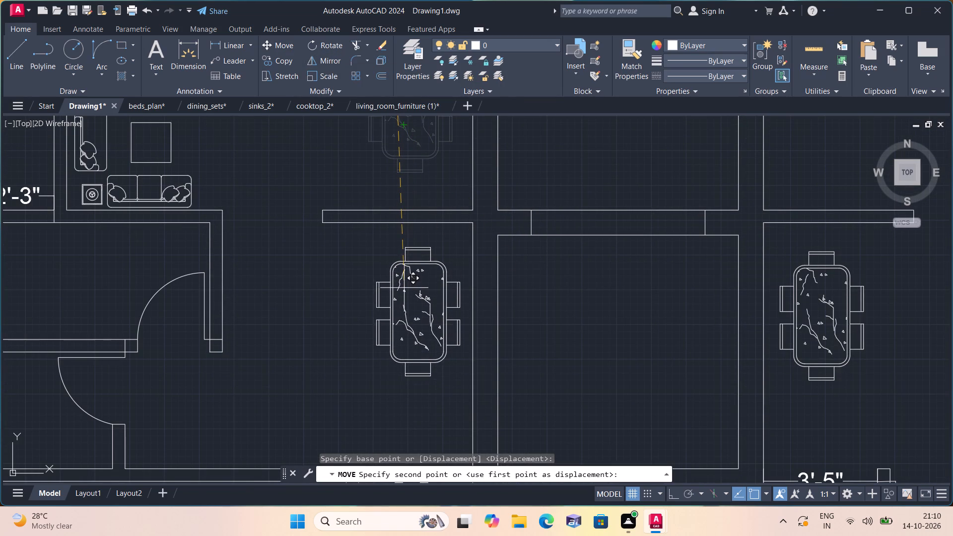
{"action": "left_click", "coordinate": [397, 282]}
Examine the dining set placement in the two southern units against the surrounding walls and partitions.
{"action": "scroll", "coordinate": [564, 325], "scroll_direction": "down", "scroll_amount": 1}
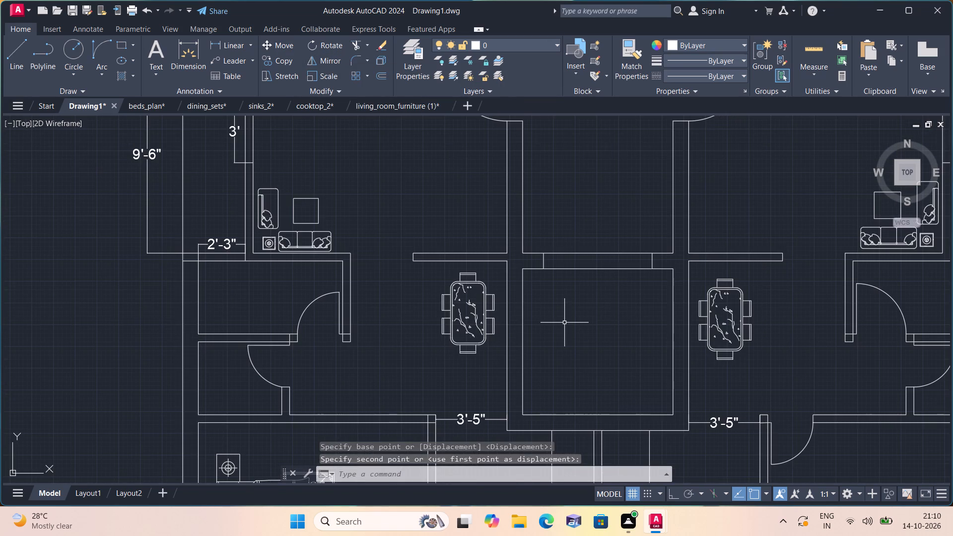
{"action": "middle_click_drag", "start_coordinate": [564, 323], "coordinate": [551, 284]}
{"action": "scroll", "coordinate": [551, 284], "scroll_direction": "down", "scroll_amount": 1}
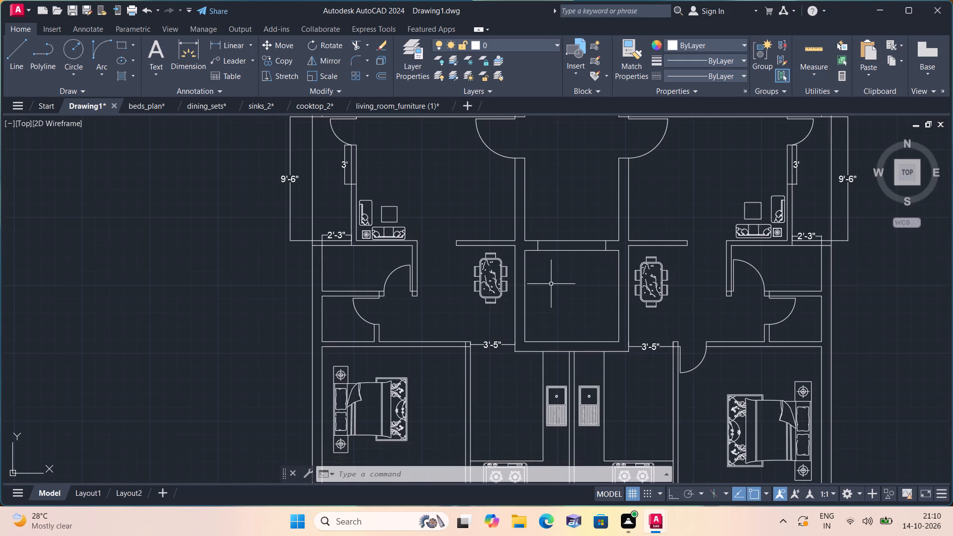
{"action": "scroll", "coordinate": [551, 284], "scroll_direction": "up", "scroll_amount": 1}
{"action": "scroll", "coordinate": [551, 284], "scroll_direction": "down", "scroll_amount": 1}
{"action": "scroll", "coordinate": [551, 284], "scroll_direction": "up", "scroll_amount": 1}
{"action": "scroll", "coordinate": [551, 284], "scroll_direction": "down", "scroll_amount": 1}
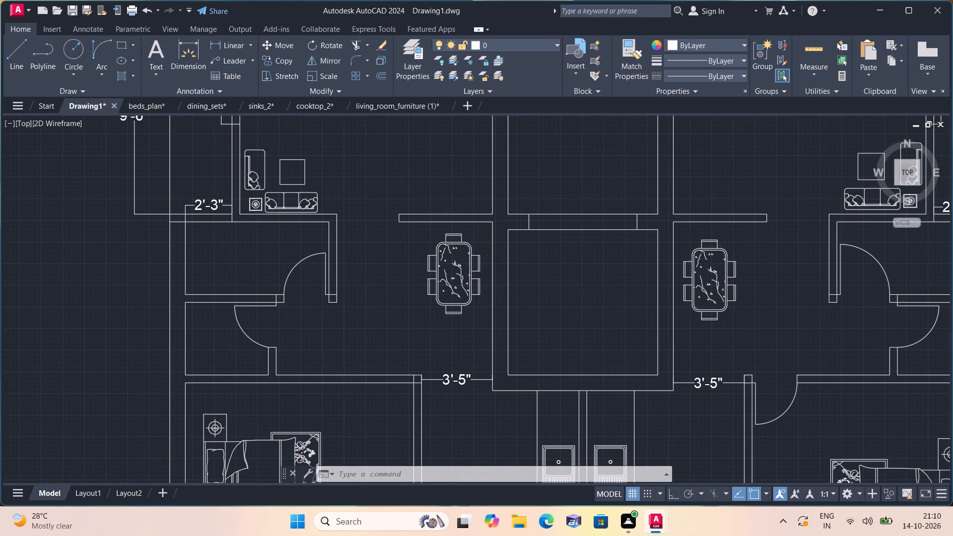
{"action": "scroll", "coordinate": [551, 284], "scroll_direction": "up", "scroll_amount": 1}
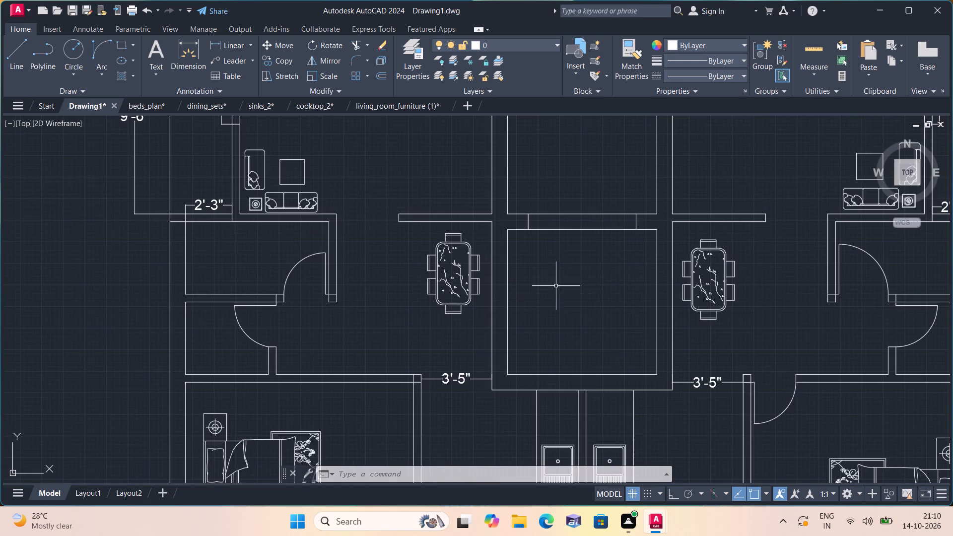
Move the western toilet of the large pair far east of the floor plan to just east of the plan.
{"action": "middle_click_drag", "start_coordinate": [621, 262], "coordinate": [595, 328]}
{"action": "scroll", "coordinate": [621, 266], "scroll_direction": "down", "scroll_amount": 1}
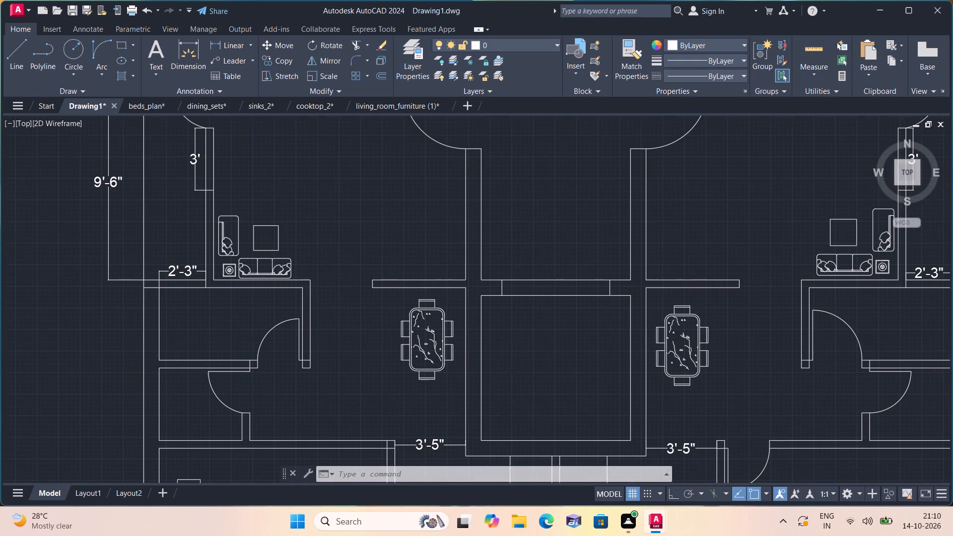
{"action": "scroll", "coordinate": [621, 266], "scroll_direction": "down", "scroll_amount": 1}
{"action": "middle_click_drag", "start_coordinate": [659, 245], "coordinate": [541, 270]}
{"action": "scroll", "coordinate": [547, 277], "scroll_direction": "down", "scroll_amount": 1}
{"action": "middle_click_drag", "start_coordinate": [576, 262], "coordinate": [488, 238]}
{"action": "scroll", "coordinate": [488, 238], "scroll_direction": "down", "scroll_amount": 1}
{"action": "middle_click_drag", "start_coordinate": [572, 209], "coordinate": [474, 243]}
{"action": "scroll", "coordinate": [456, 258], "scroll_direction": "down", "scroll_amount": 2}
{"action": "middle_click_drag", "start_coordinate": [560, 228], "coordinate": [449, 288]}
{"action": "scroll", "coordinate": [441, 293], "scroll_direction": "down", "scroll_amount": 1}
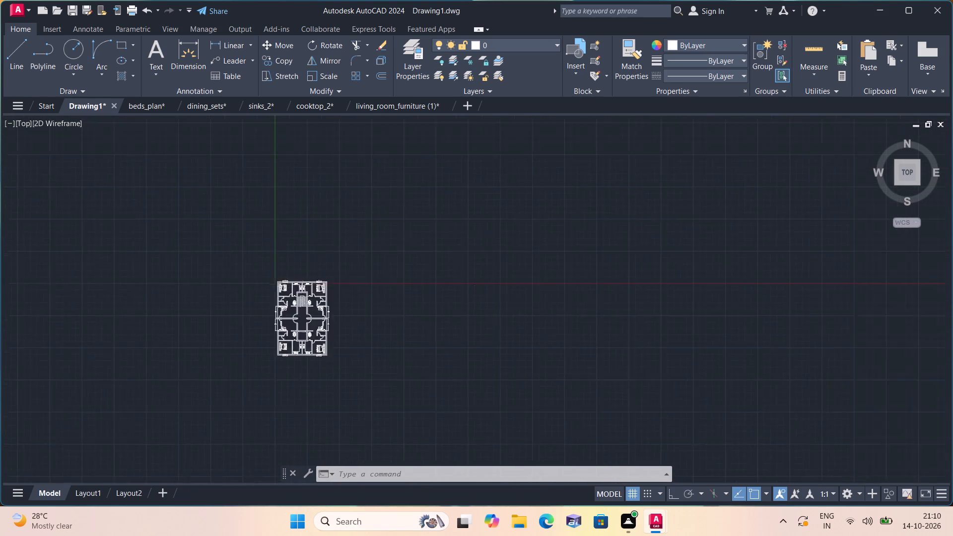
{"action": "scroll", "coordinate": [441, 293], "scroll_direction": "down", "scroll_amount": 1}
{"action": "scroll", "coordinate": [565, 310], "scroll_direction": "down", "scroll_amount": 1}
{"action": "scroll", "coordinate": [692, 312], "scroll_direction": "up", "scroll_amount": 1}
{"action": "left_click", "coordinate": [759, 322]}
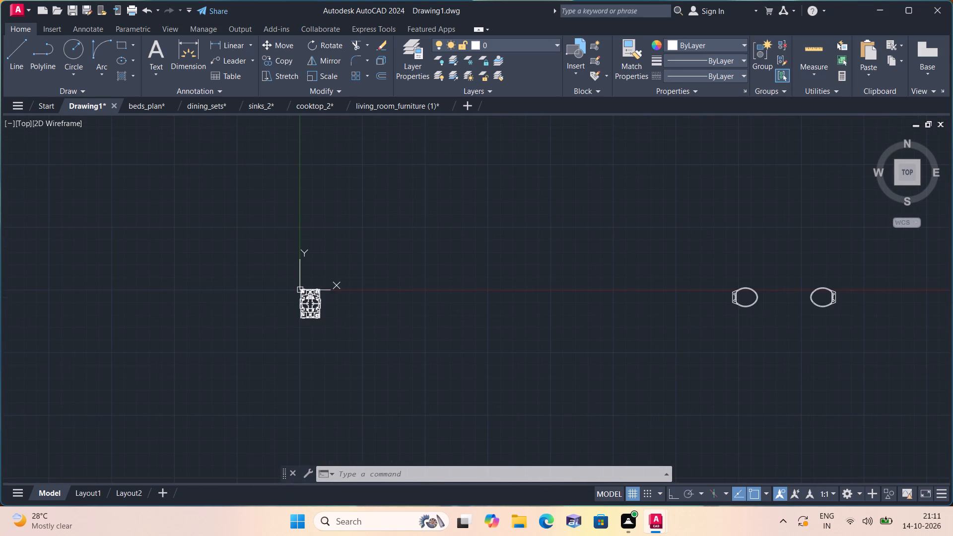
{"action": "left_click", "coordinate": [700, 266]}
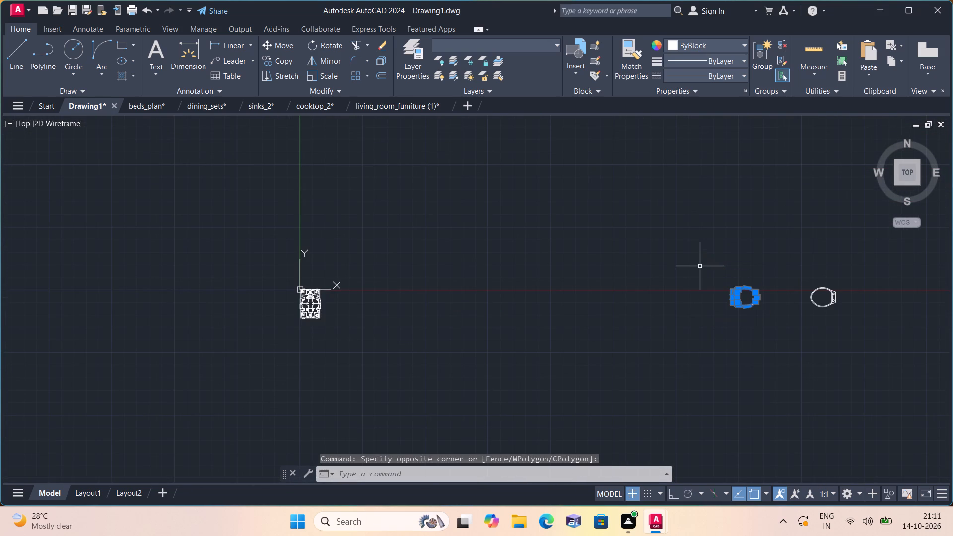
{"action": "left_click", "coordinate": [288, 45]}
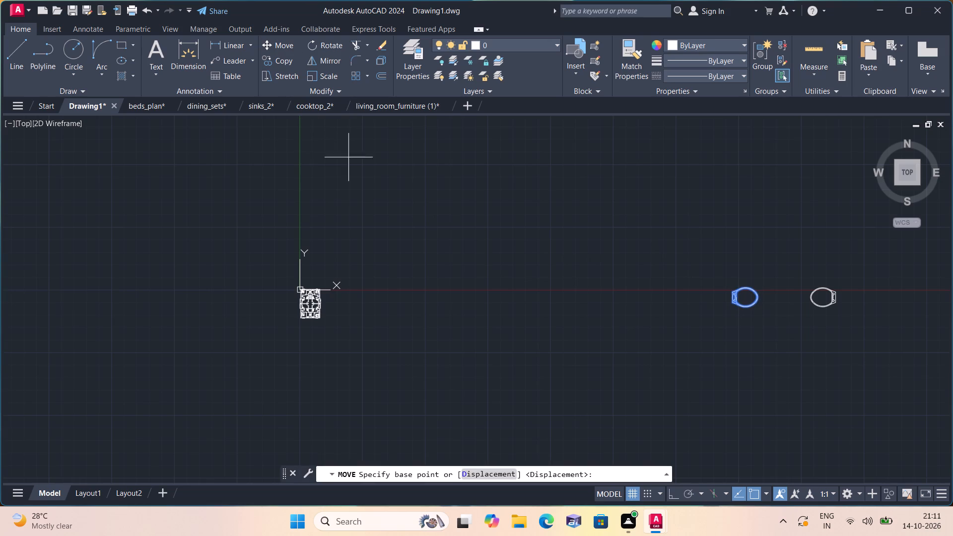
{"action": "left_click", "coordinate": [740, 295]}
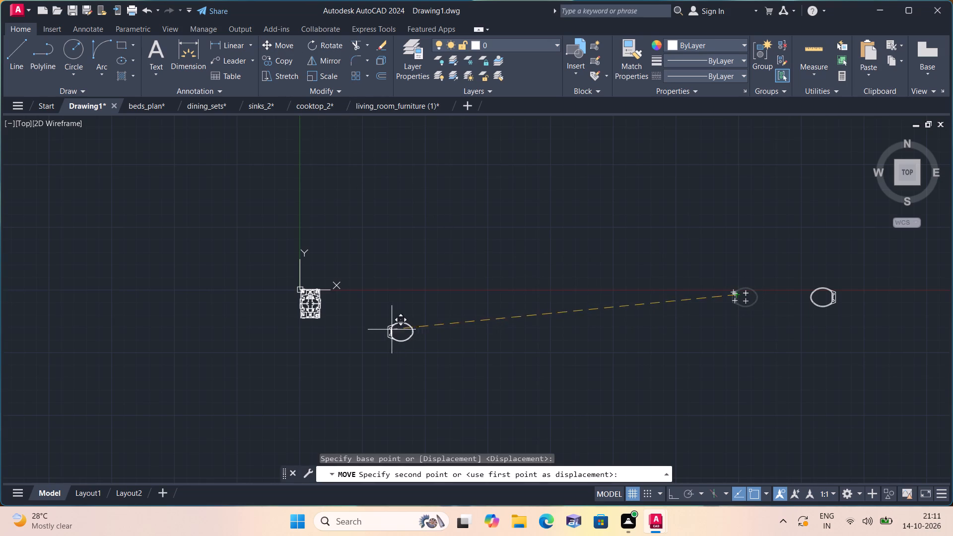
{"action": "scroll", "coordinate": [360, 295], "scroll_direction": "up", "scroll_amount": 2}
{"action": "left_click", "coordinate": [318, 269]}
Scale the toilet beside the floor plan down freehand about the middle of its bowl to roughly 0.08 of its size.
{"action": "left_click", "coordinate": [405, 319]}
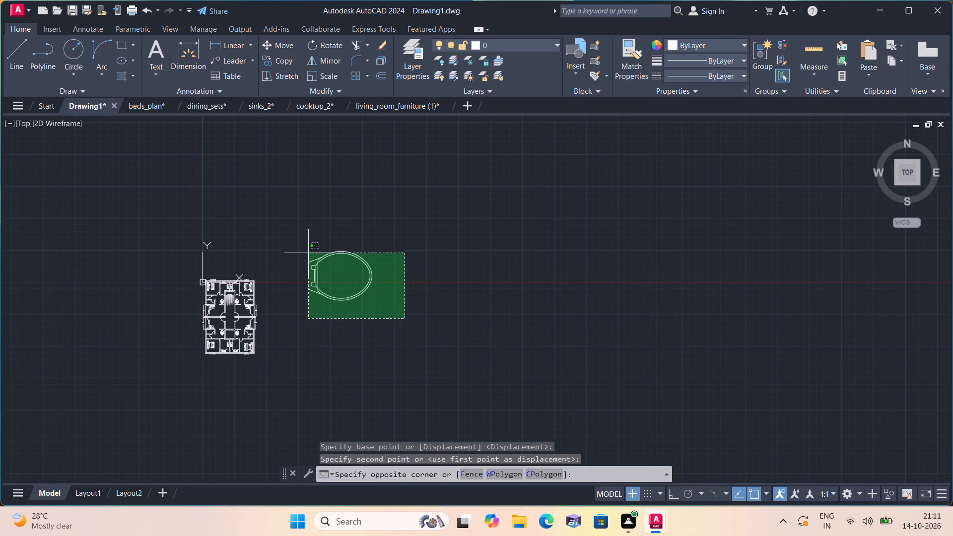
{"action": "left_click", "coordinate": [289, 238]}
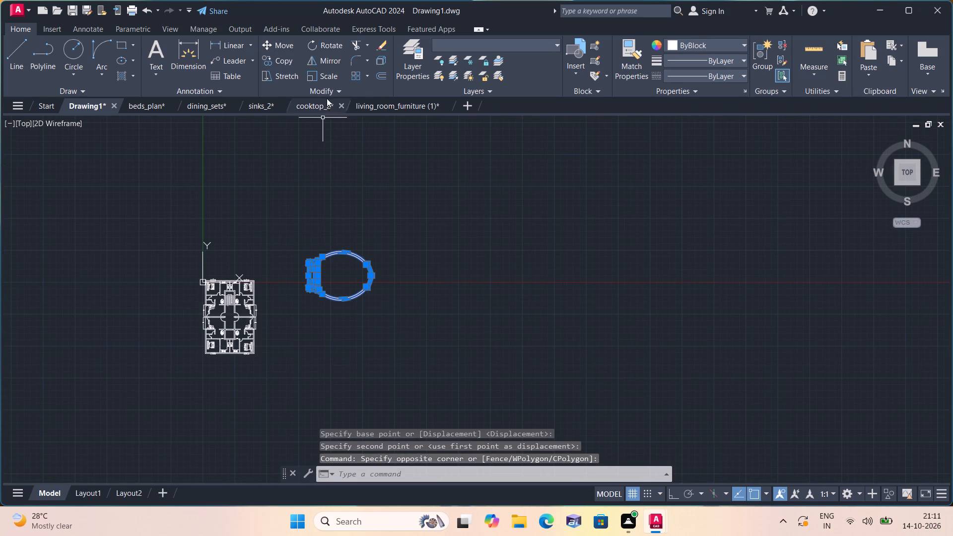
{"action": "left_click", "coordinate": [326, 75]}
{"action": "scroll", "coordinate": [325, 282], "scroll_direction": "up", "scroll_amount": 2}
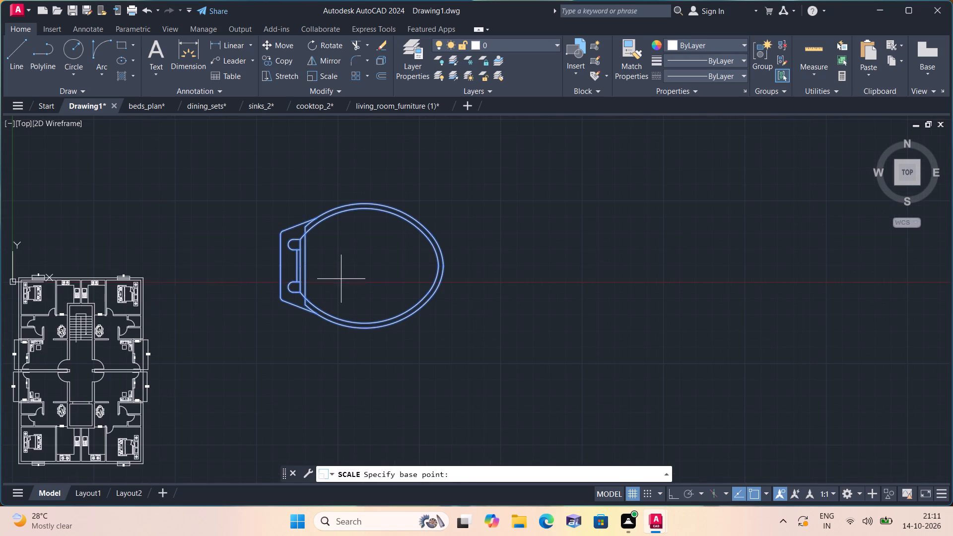
{"action": "left_click", "coordinate": [341, 278]}
{"action": "left_click", "coordinate": [345, 282]}
Move the reduced toilet to the open area just west of the northwest unit's small bathroom.
{"action": "left_click", "coordinate": [366, 292]}
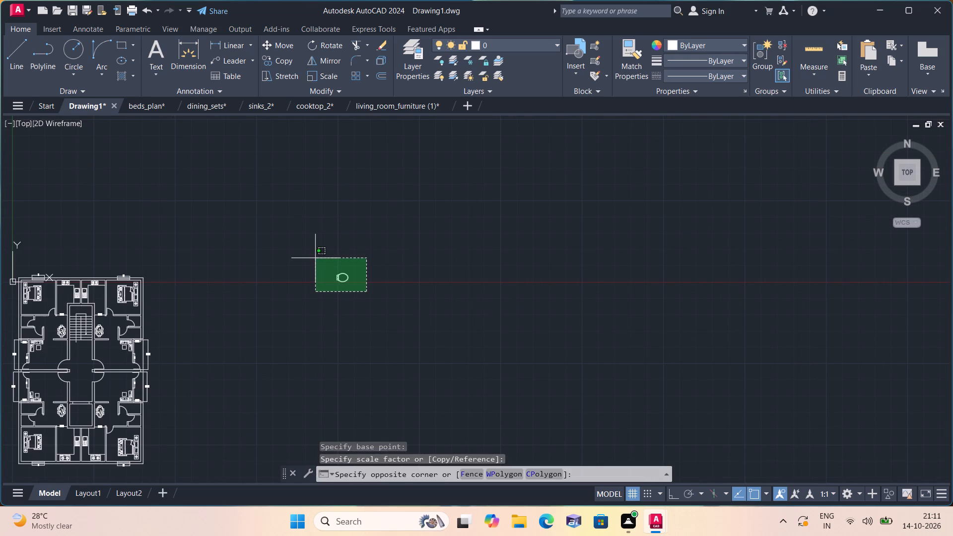
{"action": "left_click", "coordinate": [315, 258]}
{"action": "left_click", "coordinate": [281, 46]}
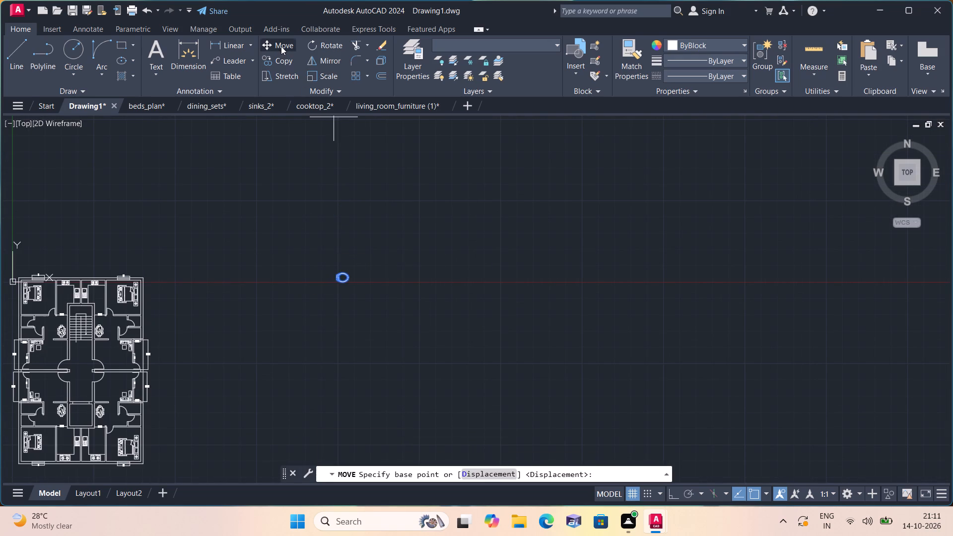
{"action": "left_click", "coordinate": [342, 271]}
{"action": "middle_click_drag", "start_coordinate": [294, 286], "coordinate": [472, 240]}
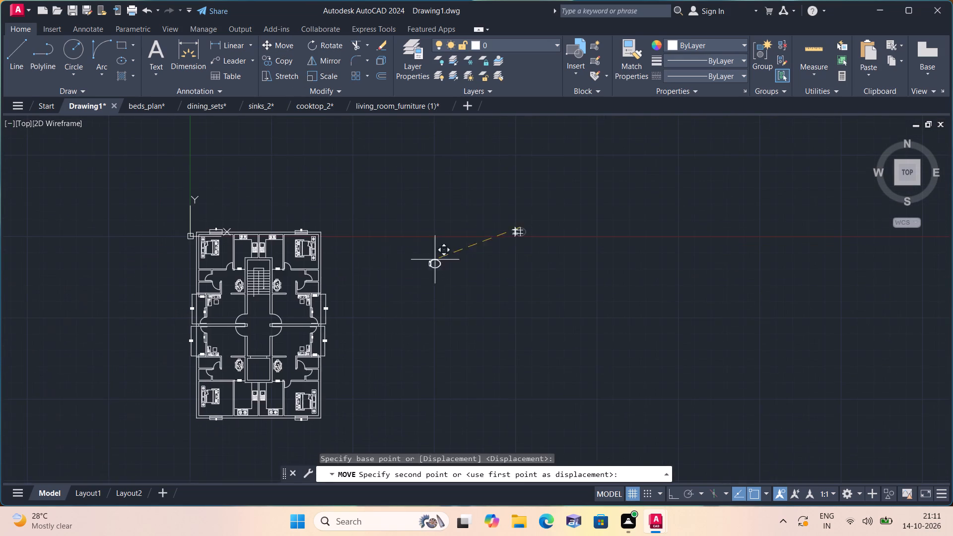
{"action": "scroll", "coordinate": [208, 284], "scroll_direction": "up", "scroll_amount": 3}
{"action": "middle_click_drag", "start_coordinate": [170, 230], "coordinate": [376, 281]}
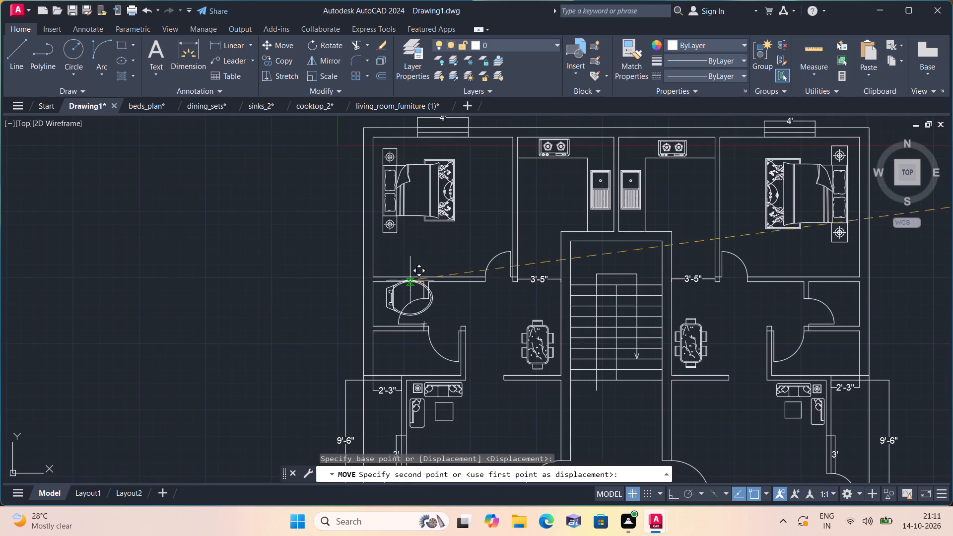
{"action": "left_click", "coordinate": [267, 278]}
Scale the toilet west of the northwest unit down freehand about its bowl's middle to roughly 0.16 of its size.
{"action": "left_click_drag", "start_coordinate": [311, 328], "coordinate": [269, 293]}
{"action": "left_click", "coordinate": [203, 240]}
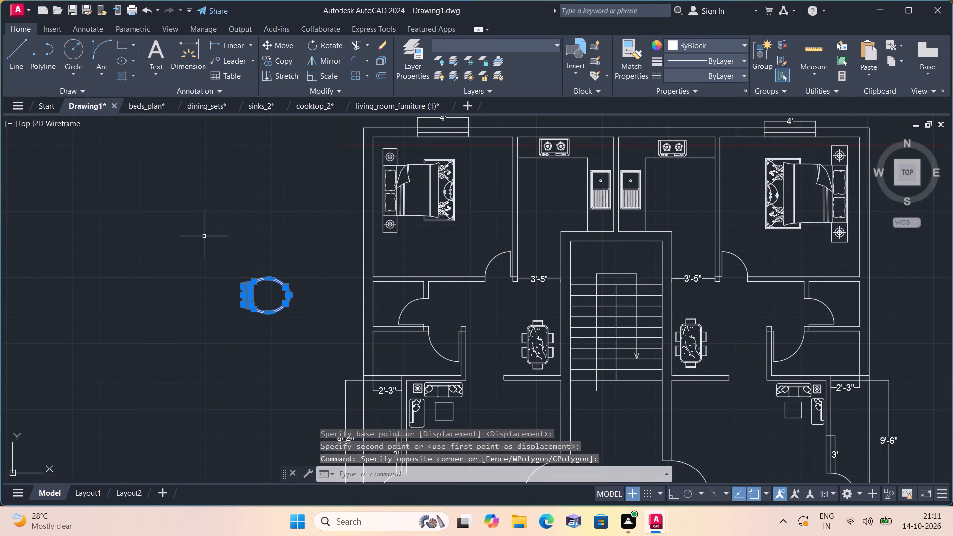
{"action": "left_click", "coordinate": [325, 74]}
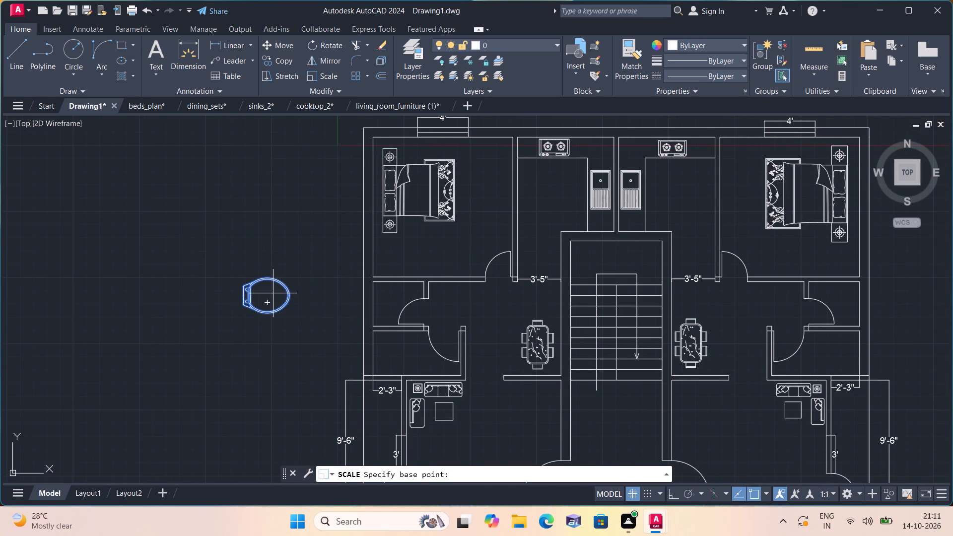
{"action": "left_click", "coordinate": [273, 293]}
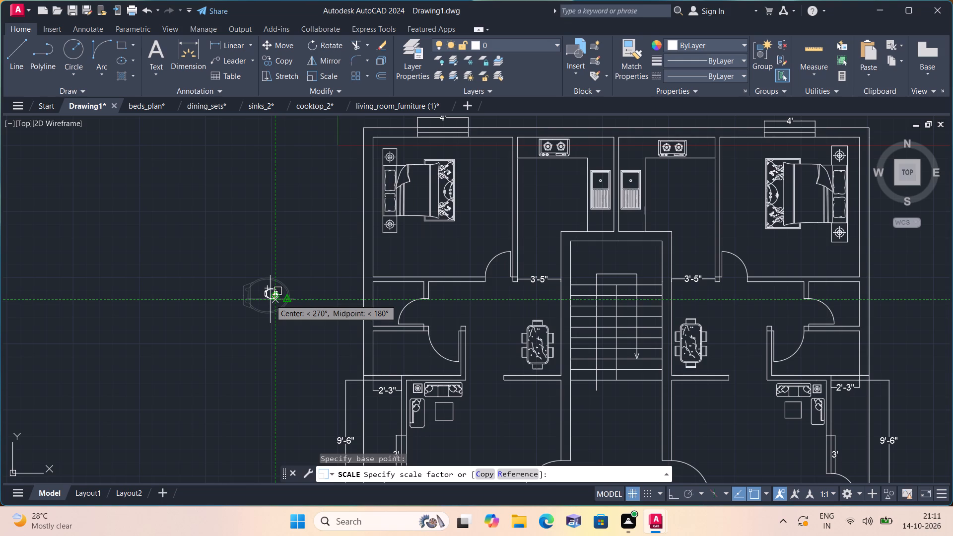
{"action": "left_click", "coordinate": [270, 297]}
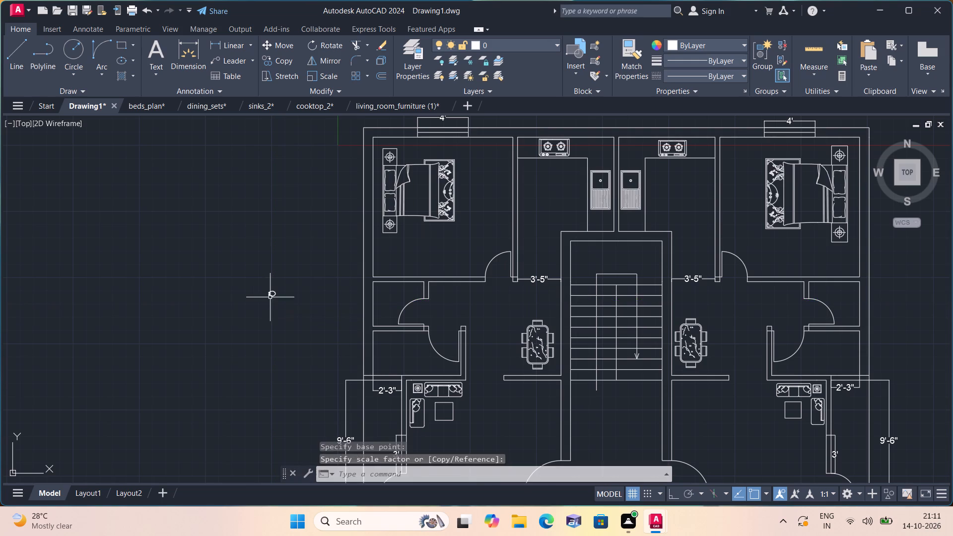
Move the reduced toilet from west of the plan into the northwest unit's small bathroom, near its northwest corner.
{"action": "scroll", "coordinate": [274, 299], "scroll_direction": "up", "scroll_amount": 2}
{"action": "left_click", "coordinate": [287, 304]}
{"action": "left_click", "coordinate": [241, 258]}
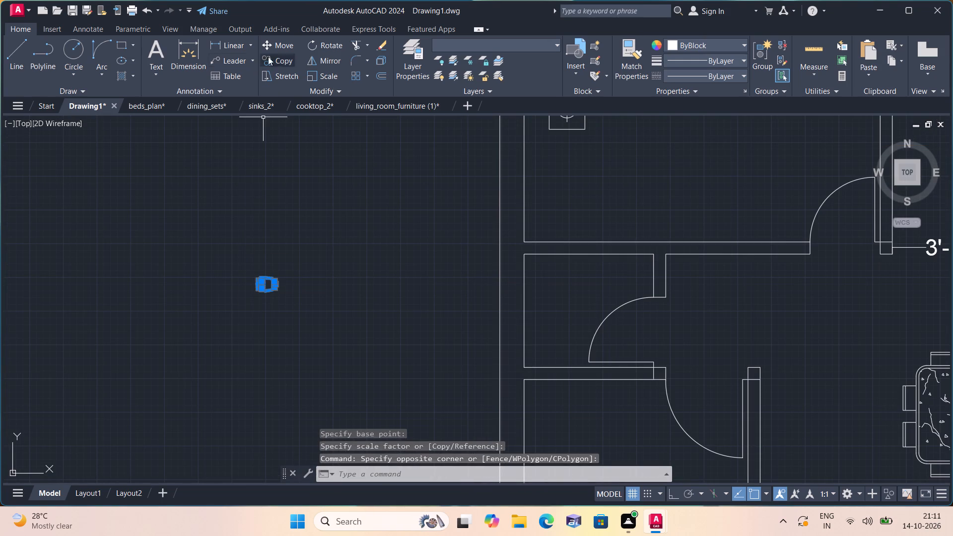
{"action": "left_click", "coordinate": [283, 41]}
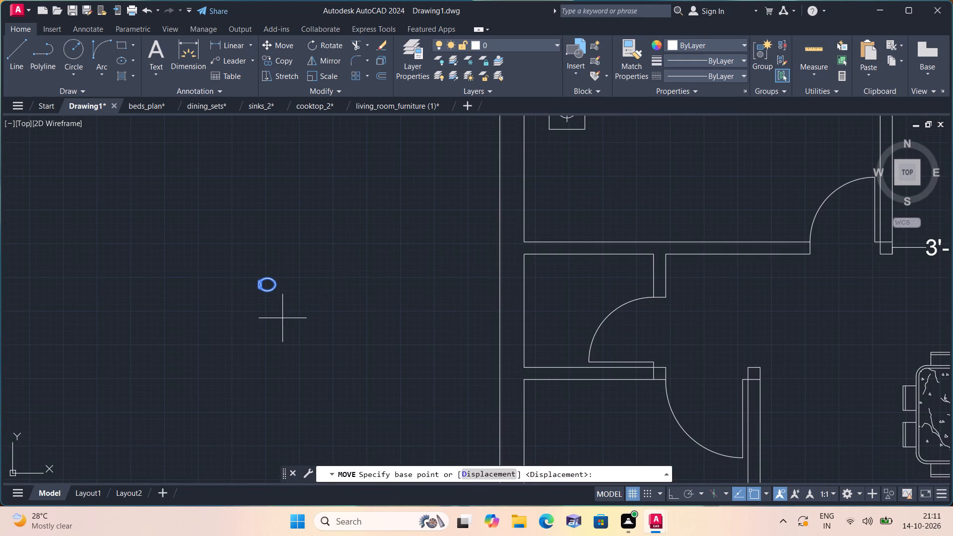
{"action": "left_click", "coordinate": [274, 286]}
{"action": "middle_click_drag", "start_coordinate": [419, 299], "coordinate": [252, 199]}
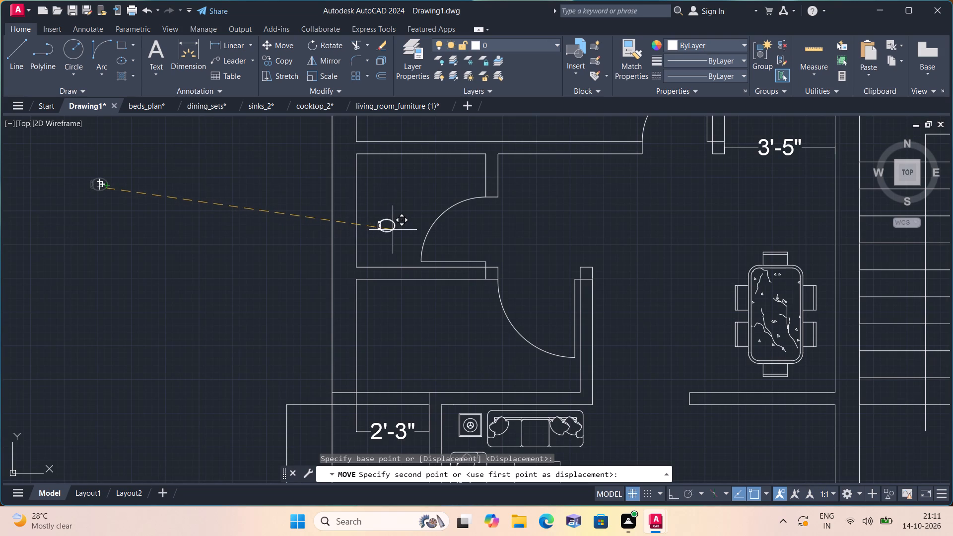
{"action": "left_click", "coordinate": [392, 190]}
Scale the toilet in the northwest unit's small bathroom up freehand about its bowl to roughly 1.7 times its size.
{"action": "scroll", "coordinate": [402, 193], "scroll_direction": "up", "scroll_amount": 2}
{"action": "left_click", "coordinate": [411, 200]}
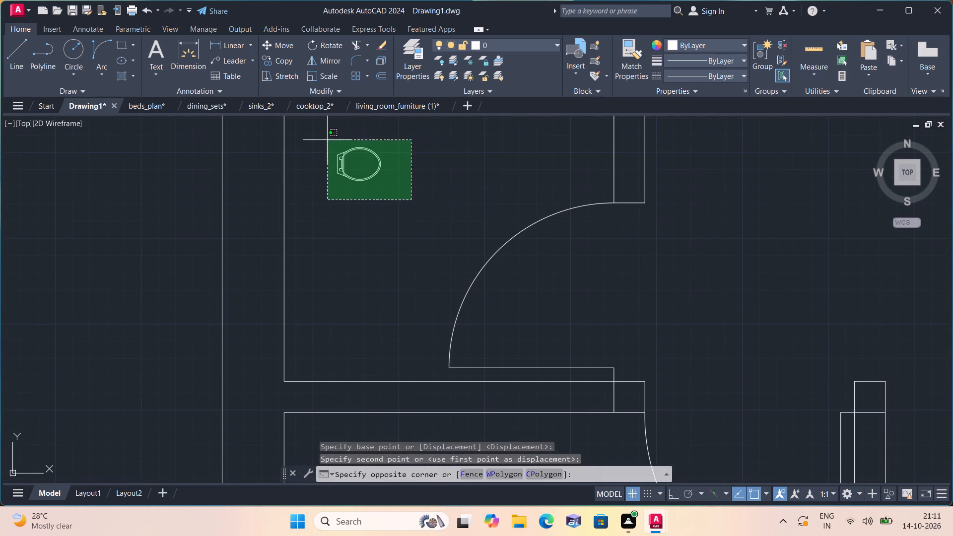
{"action": "left_click", "coordinate": [325, 137]}
{"action": "left_click", "coordinate": [326, 72]}
{"action": "left_click", "coordinate": [359, 156]}
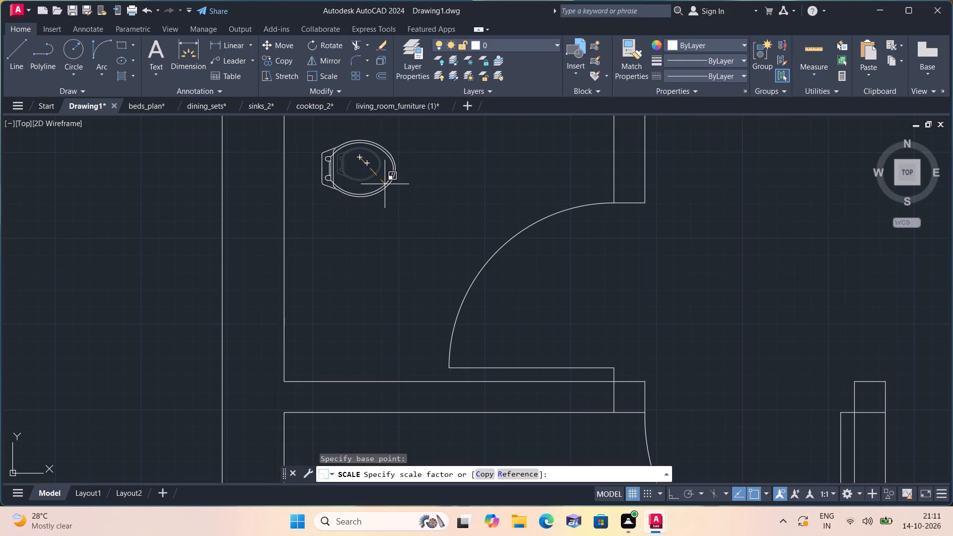
{"action": "left_click", "coordinate": [385, 184]}
Move the enlarged toilet west so its back sits against the small bathroom's west wall.
{"action": "middle_click_drag", "start_coordinate": [425, 185], "coordinate": [424, 228]}
{"action": "scroll", "coordinate": [428, 250], "scroll_direction": "down", "scroll_amount": 1}
{"action": "left_click_drag", "start_coordinate": [422, 253], "coordinate": [416, 249]}
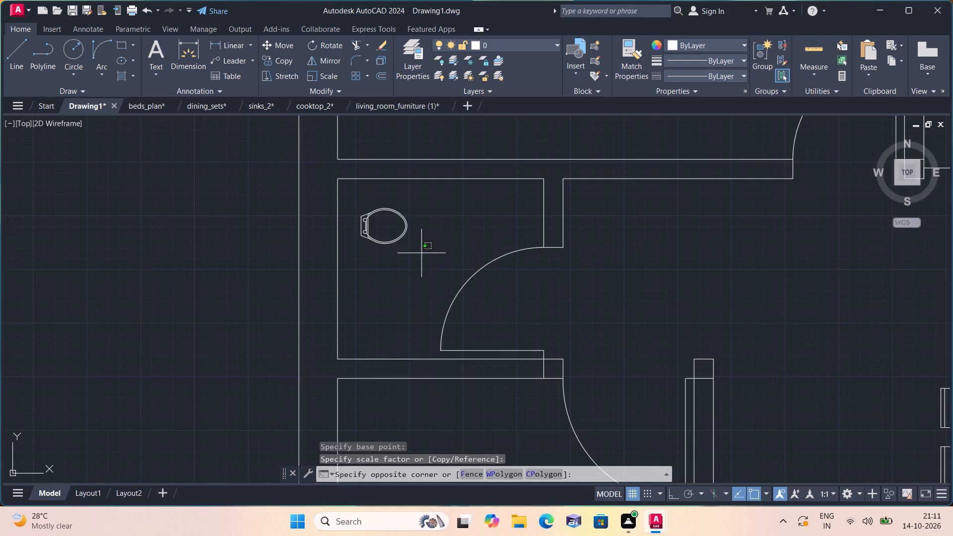
{"action": "left_click_drag", "start_coordinate": [416, 249], "coordinate": [412, 246]}
{"action": "left_click", "coordinate": [351, 206]}
{"action": "left_click", "coordinate": [279, 45]}
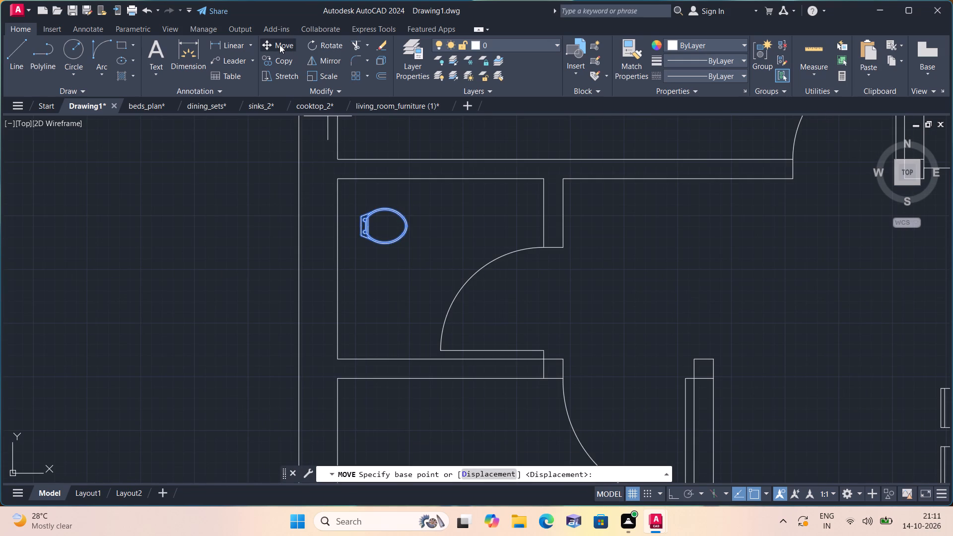
{"action": "left_click", "coordinate": [393, 226]}
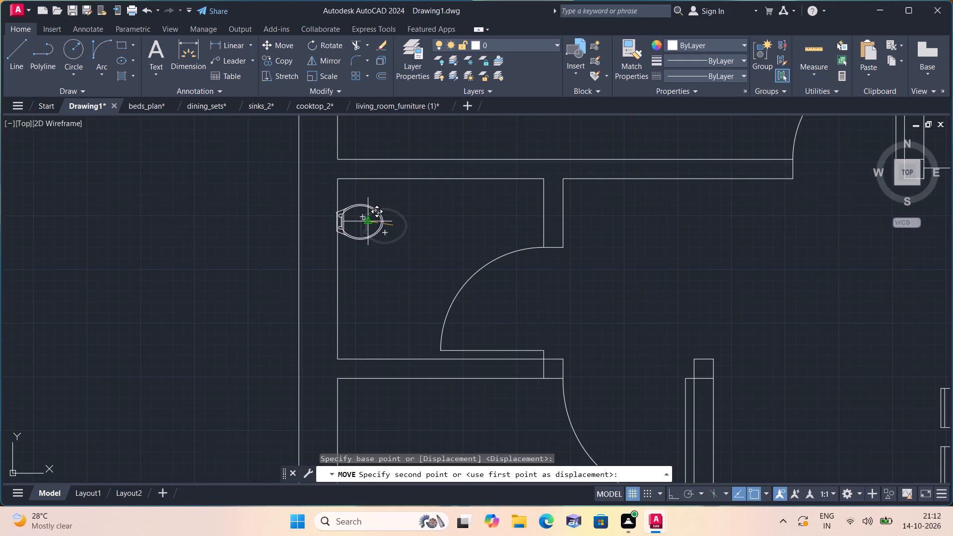
{"action": "left_click", "coordinate": [373, 222]}
Move the toilet slightly east so its back sits just inside the bathroom's west wall line.
{"action": "scroll", "coordinate": [360, 226], "scroll_direction": "up", "scroll_amount": 2}
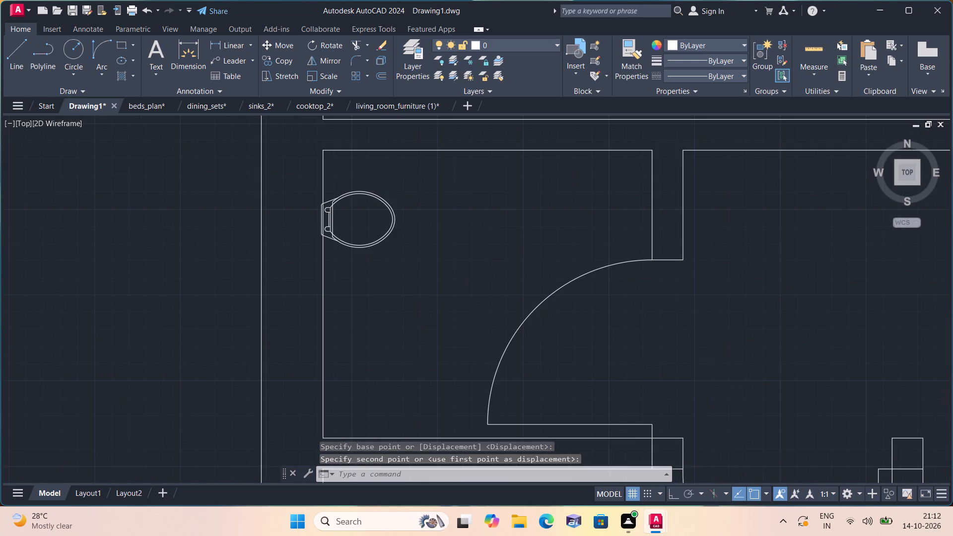
{"action": "left_click", "coordinate": [435, 271]}
{"action": "scroll", "coordinate": [330, 194], "scroll_direction": "up", "scroll_amount": 2}
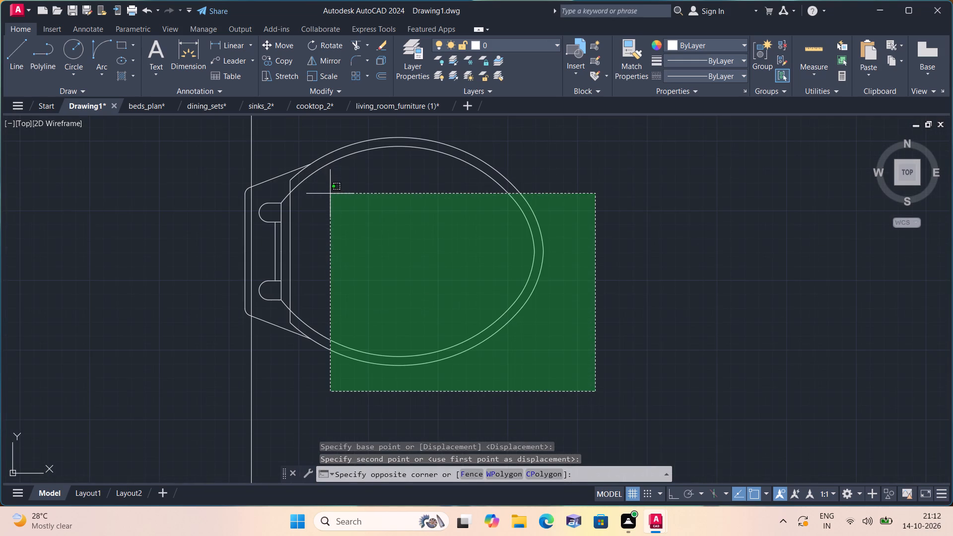
{"action": "left_click", "coordinate": [266, 154]}
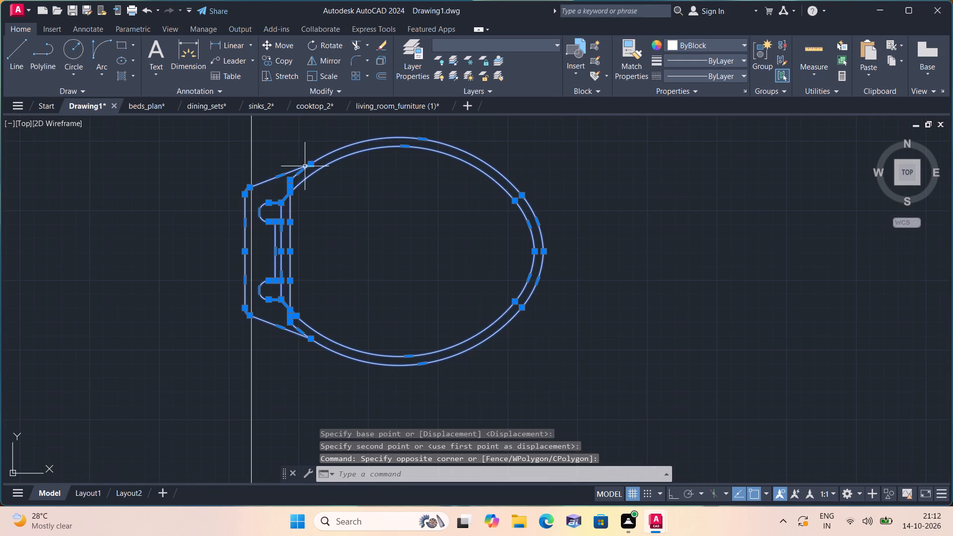
{"action": "left_click", "coordinate": [280, 44]}
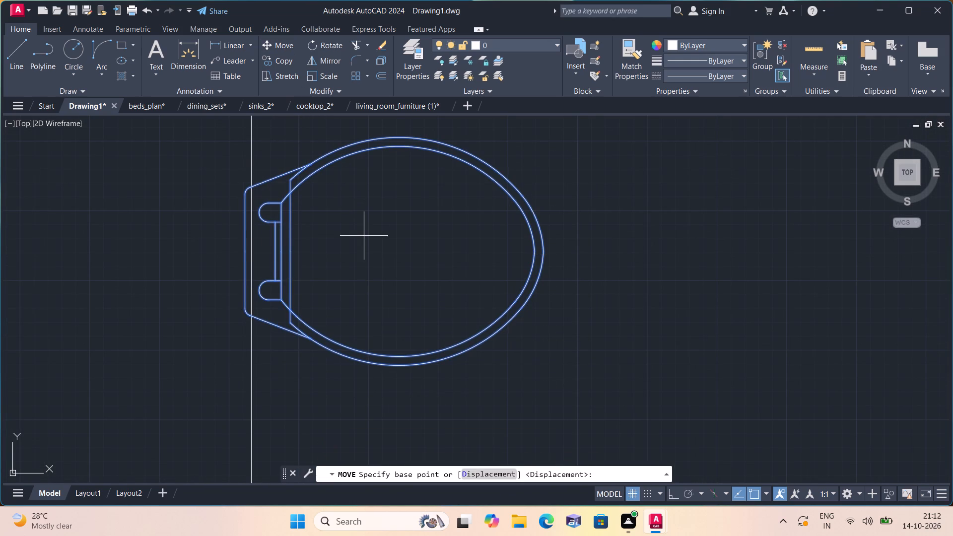
{"action": "left_click", "coordinate": [364, 236]}
{"action": "left_click", "coordinate": [381, 240]}
Copy the northwest bathroom's toilet to the southwest unit's matching small bathroom, just inside its west wall.
{"action": "scroll", "coordinate": [392, 244], "scroll_direction": "down", "scroll_amount": 2}
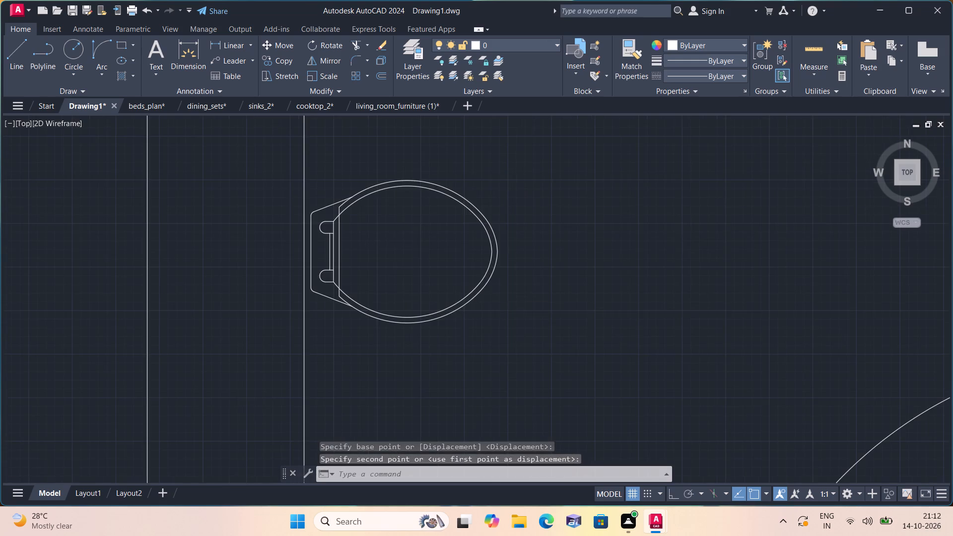
{"action": "scroll", "coordinate": [421, 265], "scroll_direction": "up", "scroll_amount": 2}
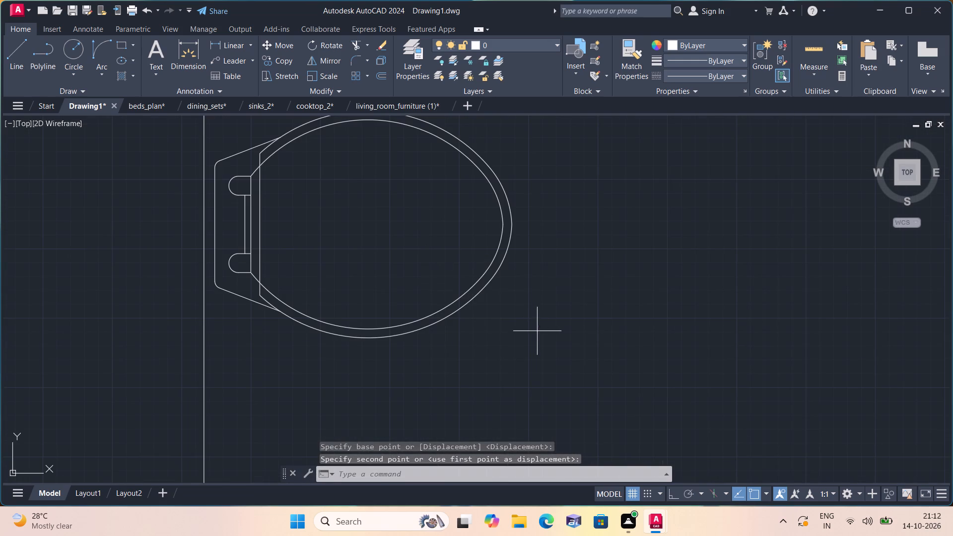
{"action": "left_click", "coordinate": [537, 331]}
{"action": "left_click", "coordinate": [230, 136]}
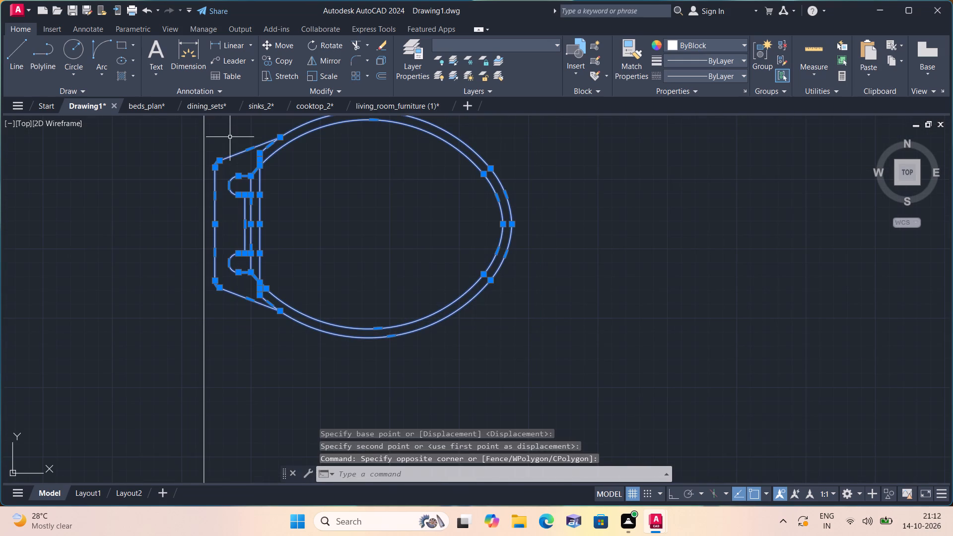
{"action": "left_click", "coordinate": [277, 58]}
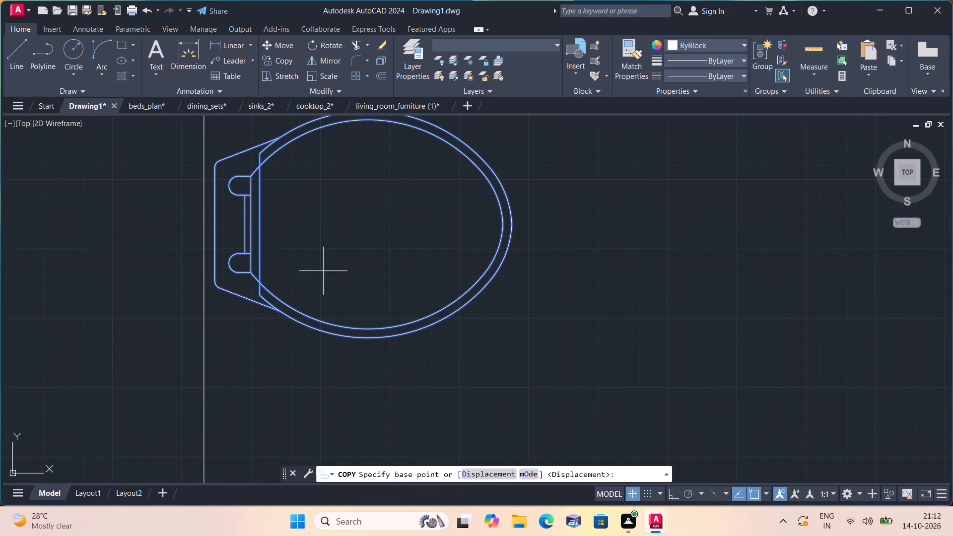
{"action": "left_click_drag", "start_coordinate": [336, 243], "coordinate": [343, 263]}
{"action": "scroll", "coordinate": [392, 320], "scroll_direction": "down", "scroll_amount": 3}
{"action": "middle_click_drag", "start_coordinate": [403, 327], "coordinate": [369, 221]}
{"action": "middle_click_drag", "start_coordinate": [387, 326], "coordinate": [374, 297]}
{"action": "scroll", "coordinate": [378, 312], "scroll_direction": "down", "scroll_amount": 1}
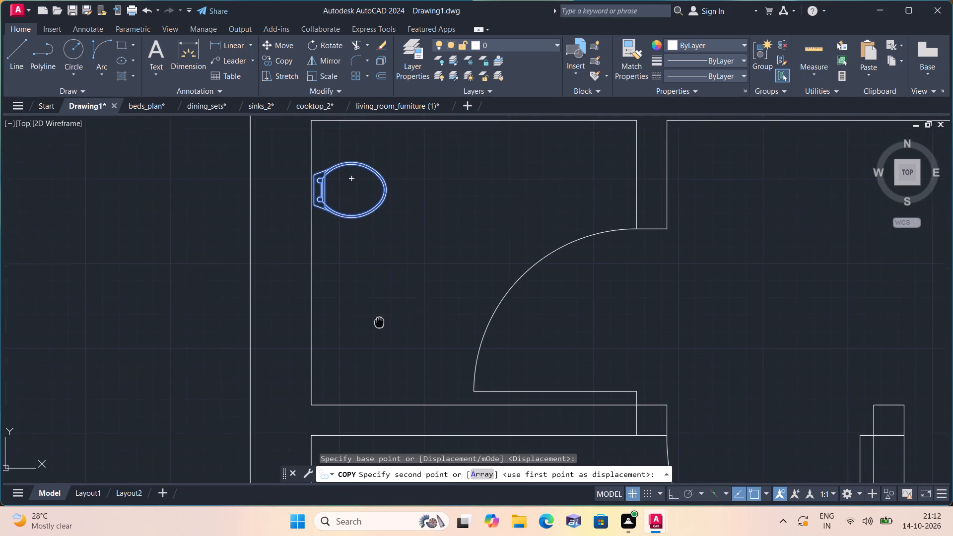
{"action": "middle_click_drag", "start_coordinate": [374, 297], "coordinate": [325, 187]}
{"action": "middle_click_drag", "start_coordinate": [352, 286], "coordinate": [344, 162]}
{"action": "scroll", "coordinate": [358, 225], "scroll_direction": "down", "scroll_amount": 2}
{"action": "scroll", "coordinate": [337, 130], "scroll_direction": "down", "scroll_amount": 1}
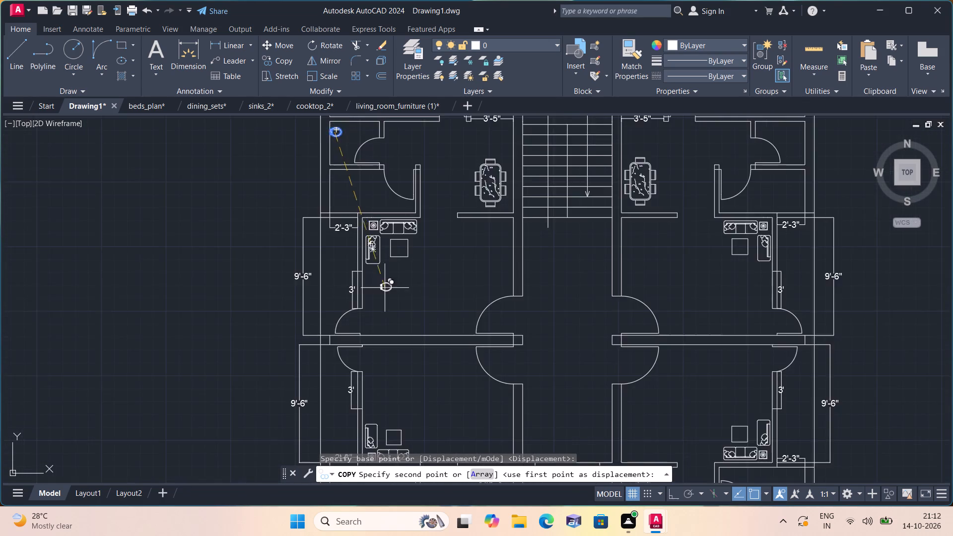
{"action": "scroll", "coordinate": [384, 291], "scroll_direction": "down", "scroll_amount": 1}
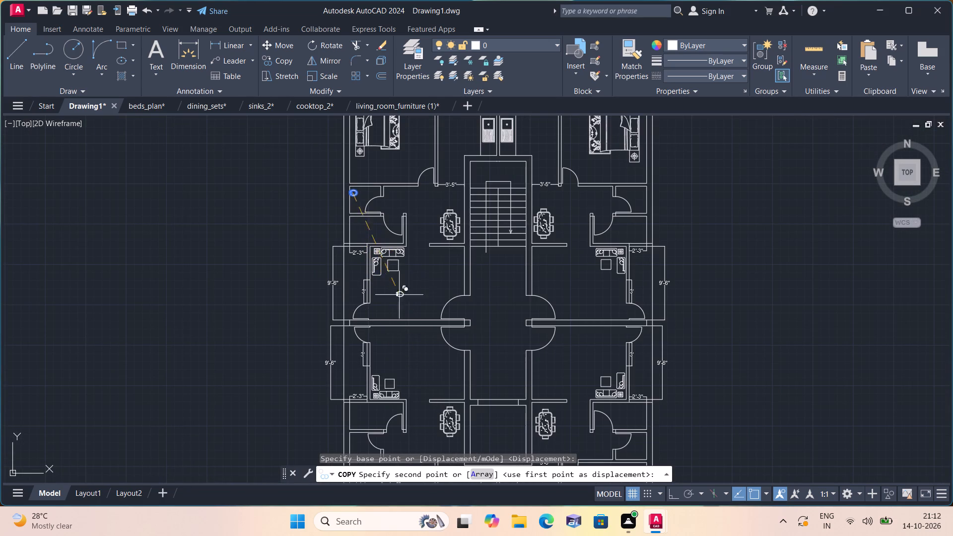
{"action": "scroll", "coordinate": [408, 363], "scroll_direction": "up", "scroll_amount": 2}
{"action": "middle_click_drag", "start_coordinate": [402, 359], "coordinate": [384, 293]}
{"action": "middle_click_drag", "start_coordinate": [353, 352], "coordinate": [347, 258]}
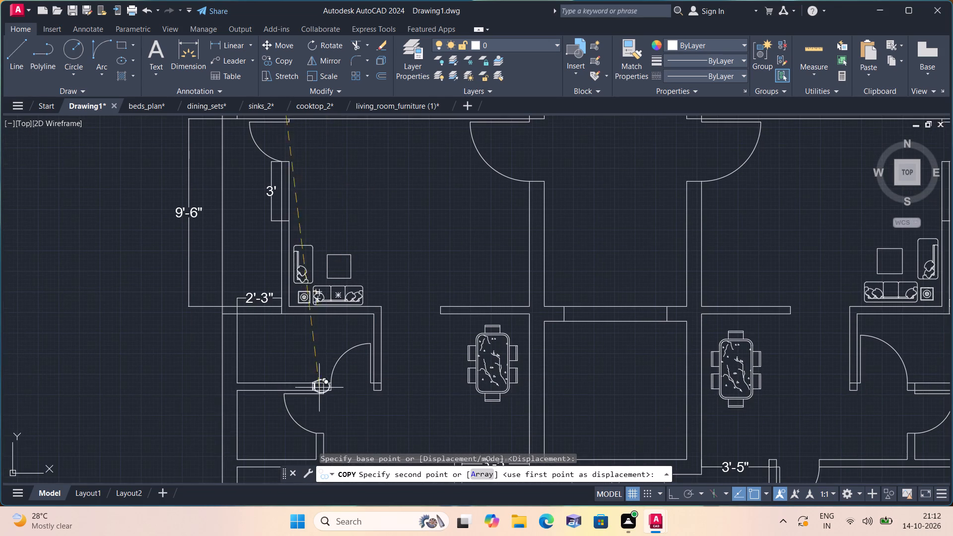
{"action": "scroll", "coordinate": [306, 397], "scroll_direction": "down", "scroll_amount": 1}
{"action": "middle_click_drag", "start_coordinate": [302, 394], "coordinate": [319, 283]}
{"action": "scroll", "coordinate": [291, 391], "scroll_direction": "up", "scroll_amount": 1}
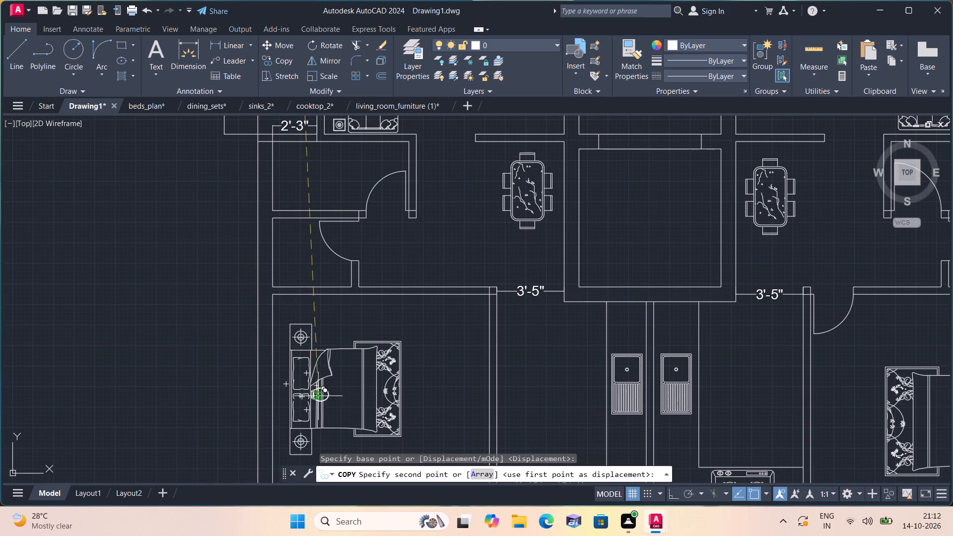
{"action": "middle_click_drag", "start_coordinate": [321, 393], "coordinate": [267, 174]}
{"action": "middle_click_drag", "start_coordinate": [275, 177], "coordinate": [342, 363]}
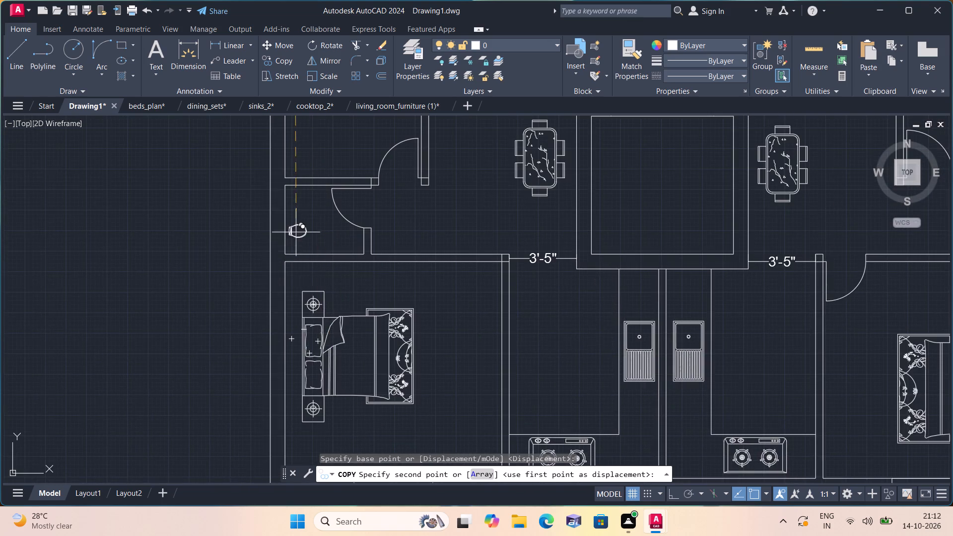
{"action": "scroll", "coordinate": [299, 229], "scroll_direction": "up", "scroll_amount": 3}
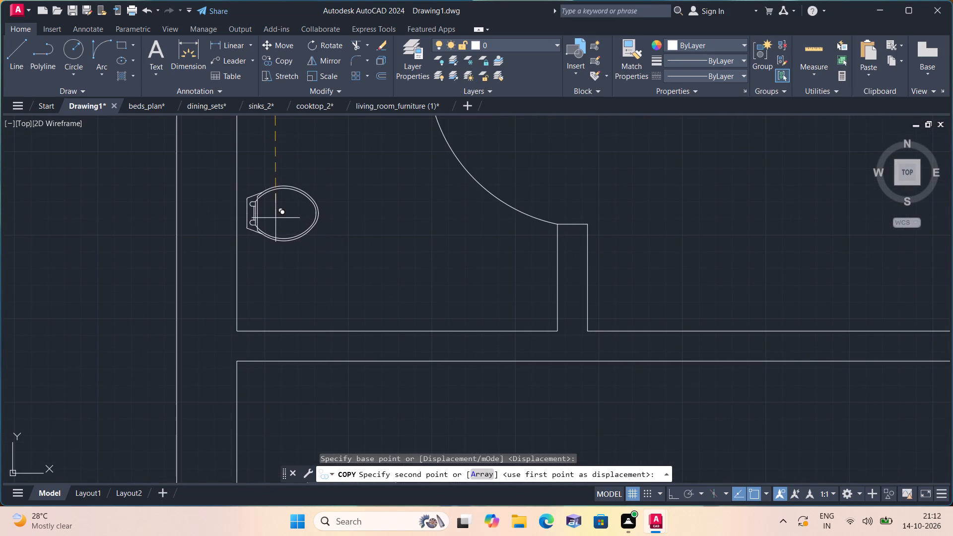
{"action": "left_click", "coordinate": [270, 212]}
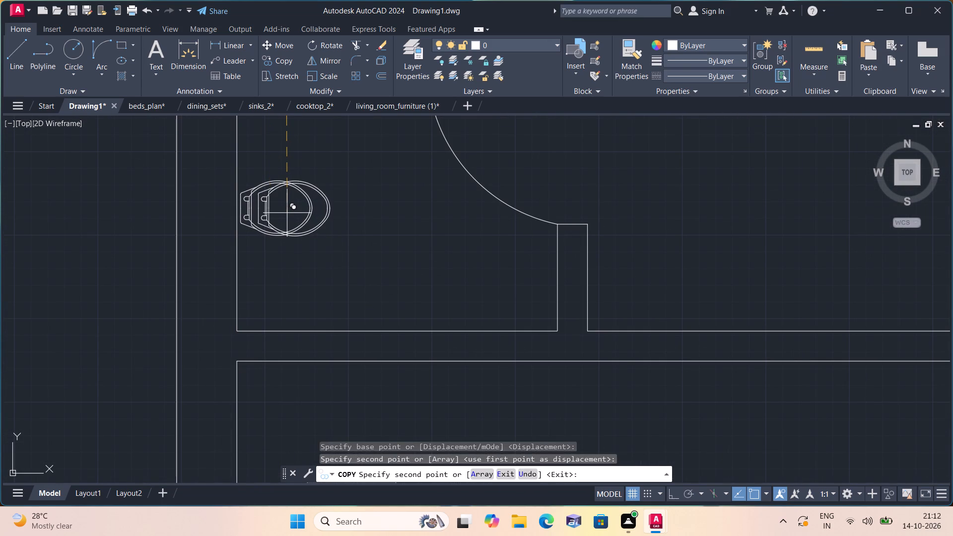
{"action": "key", "text": "Escape"}
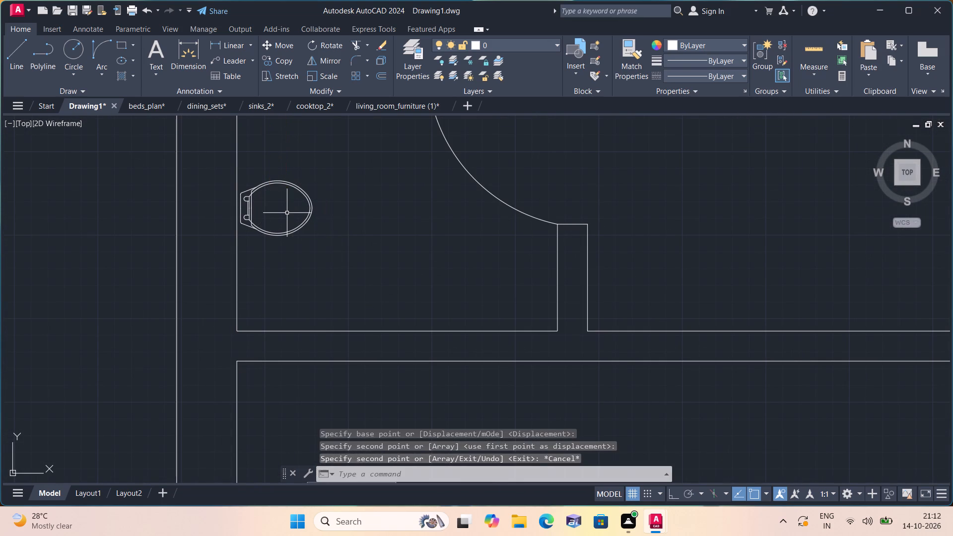
Move the remaining large toilet with its back facing east from far east of the floor plan to just east of the plan.
{"action": "scroll", "coordinate": [309, 200], "scroll_direction": "down", "scroll_amount": 4}
{"action": "middle_click_drag", "start_coordinate": [516, 228], "coordinate": [125, 395]}
{"action": "scroll", "coordinate": [126, 397], "scroll_direction": "down", "scroll_amount": 4}
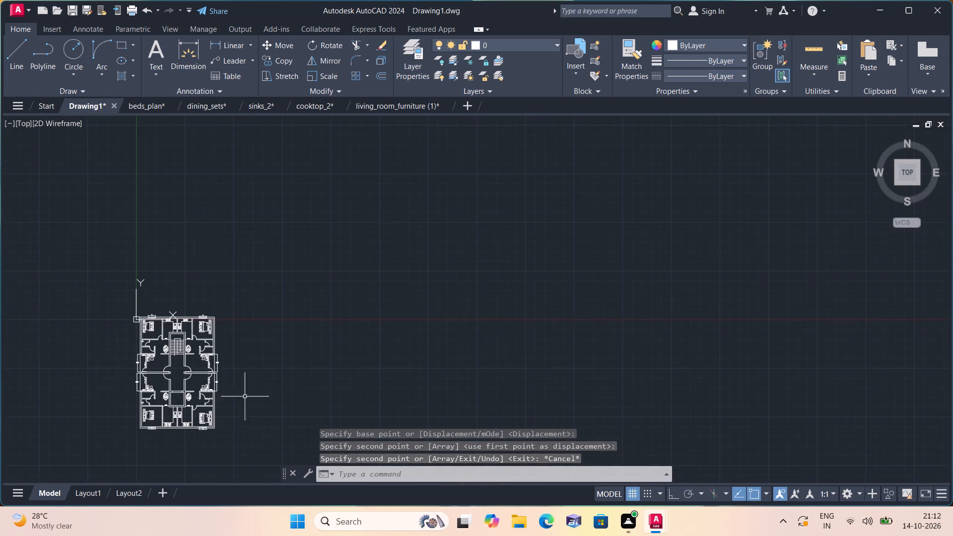
{"action": "middle_click_drag", "start_coordinate": [407, 379], "coordinate": [254, 299]}
{"action": "scroll", "coordinate": [251, 296], "scroll_direction": "down", "scroll_amount": 2}
{"action": "middle_click_drag", "start_coordinate": [509, 310], "coordinate": [250, 349]}
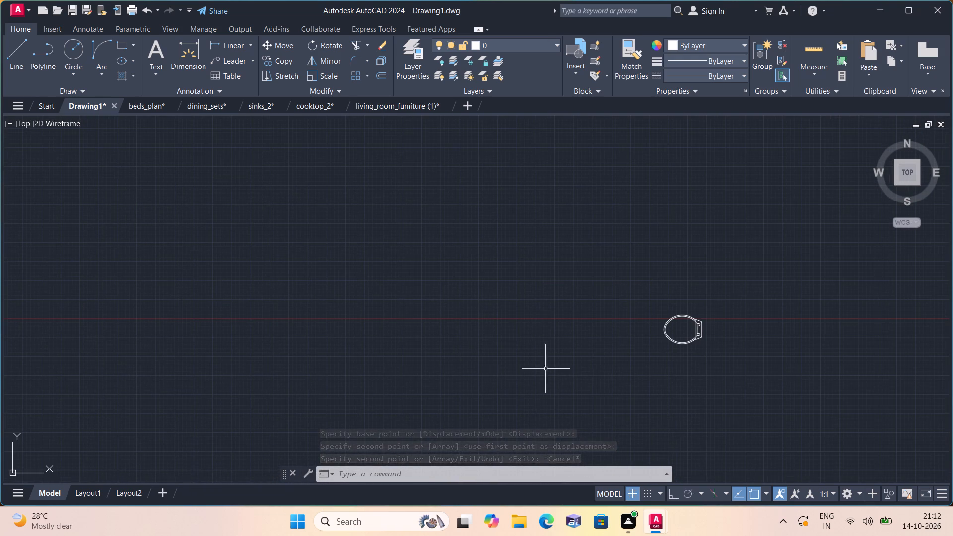
{"action": "left_click", "coordinate": [760, 375]}
{"action": "left_click", "coordinate": [582, 277]}
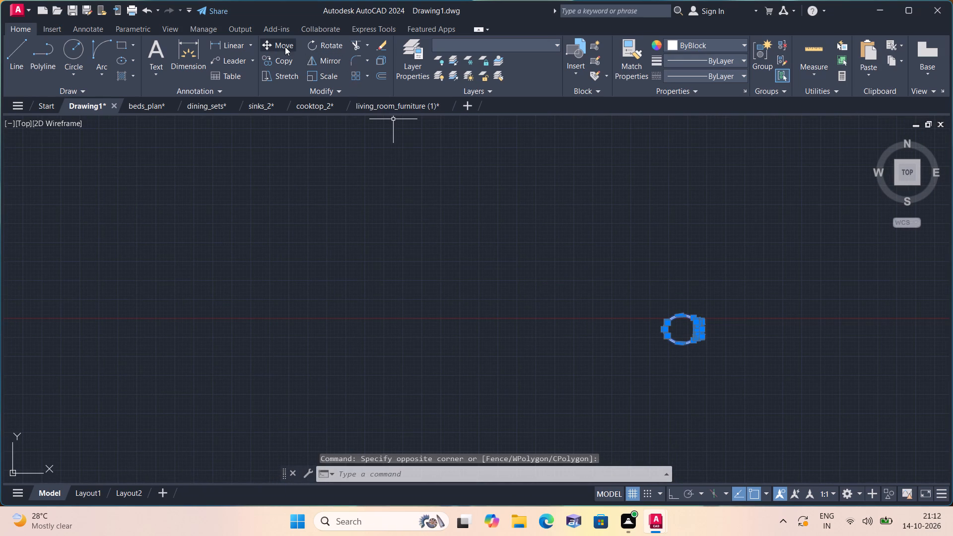
{"action": "left_click", "coordinate": [285, 47]}
{"action": "left_click", "coordinate": [686, 321]}
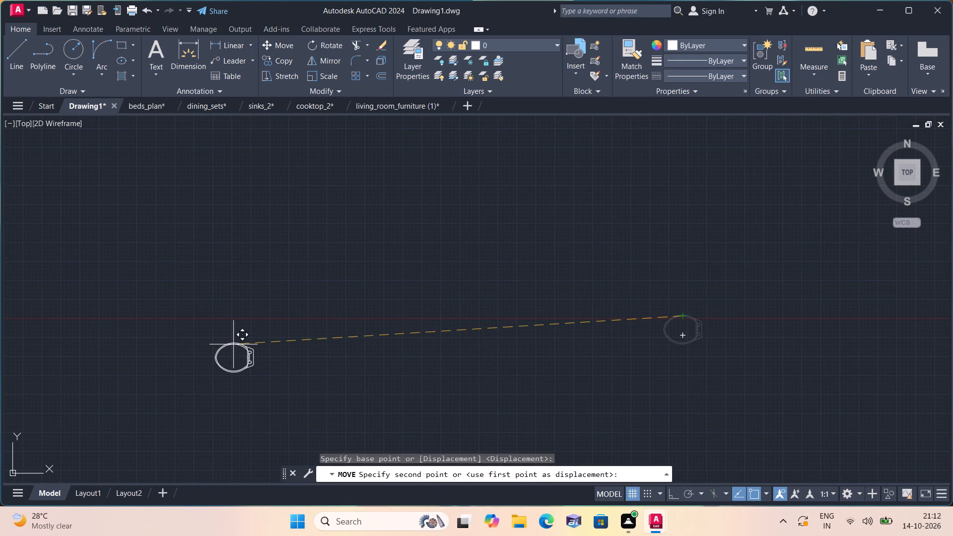
{"action": "middle_click_drag", "start_coordinate": [233, 344], "coordinate": [649, 230]}
{"action": "scroll", "coordinate": [233, 344], "scroll_direction": "down", "scroll_amount": 1}
{"action": "scroll", "coordinate": [494, 202], "scroll_direction": "up", "scroll_amount": 2}
{"action": "scroll", "coordinate": [448, 246], "scroll_direction": "up", "scroll_amount": 1}
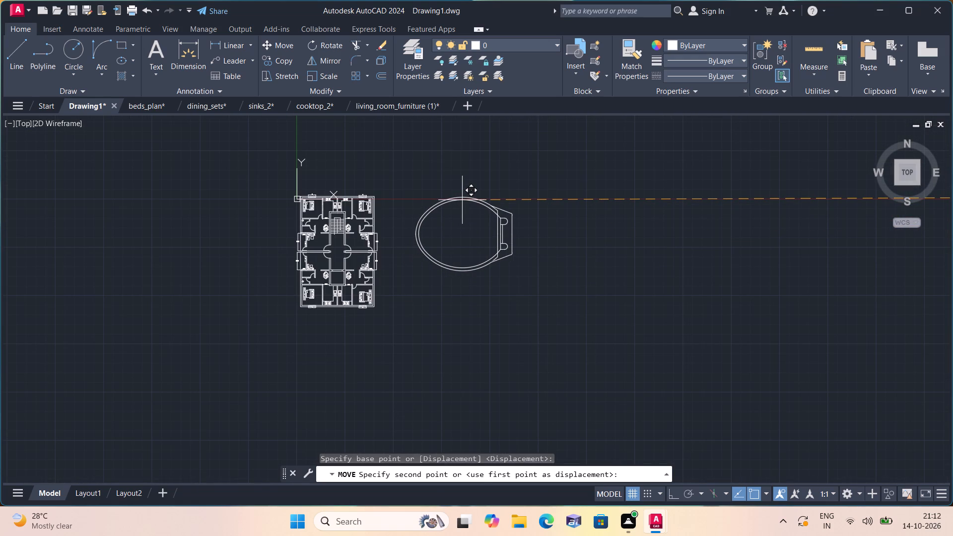
{"action": "left_click", "coordinate": [462, 200]}
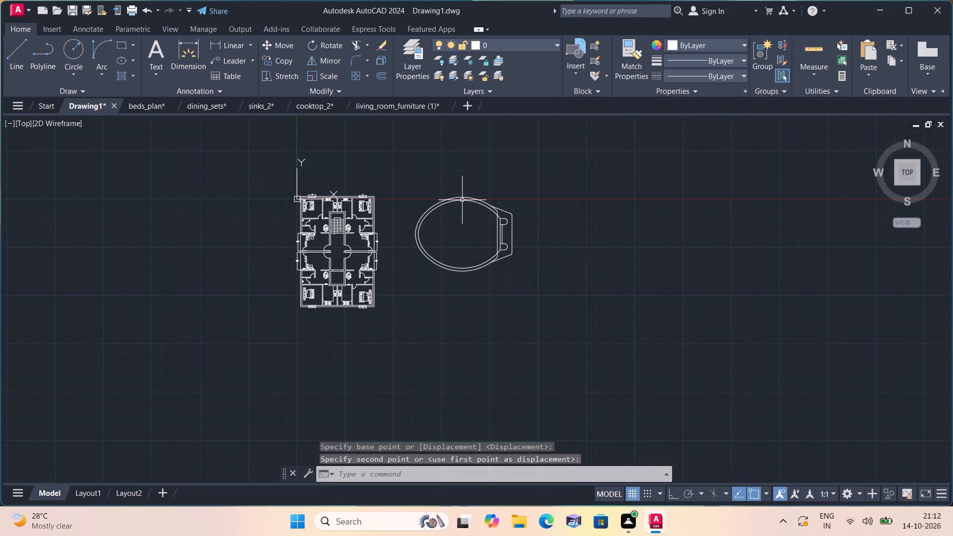
Scale the large toilet beside the floor plan down freehand about a point in its bowl to roughly 0.08 of its size.
{"action": "scroll", "coordinate": [475, 227], "scroll_direction": "up", "scroll_amount": 1}
{"action": "left_click", "coordinate": [572, 300]}
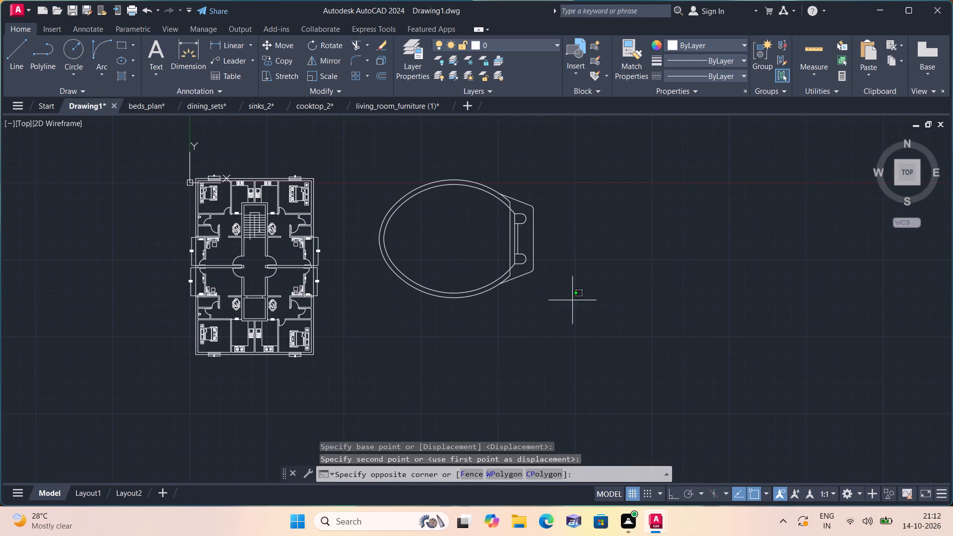
{"action": "left_click", "coordinate": [485, 190]}
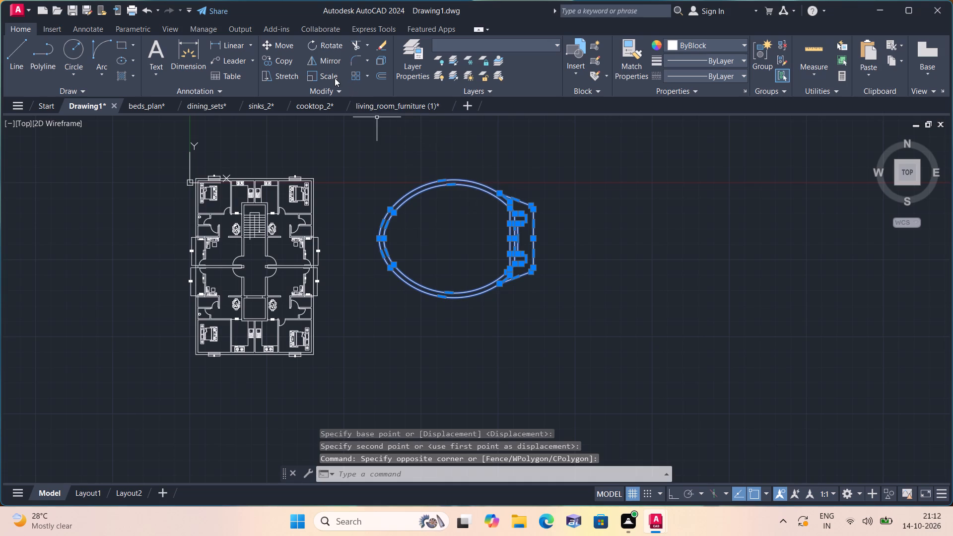
{"action": "left_click", "coordinate": [335, 78]}
{"action": "left_click", "coordinate": [414, 230]}
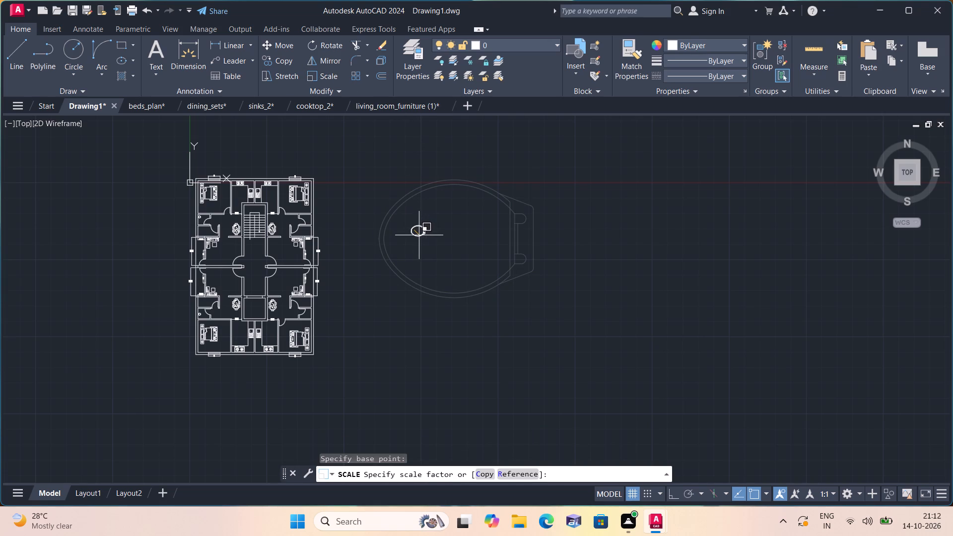
{"action": "left_click", "coordinate": [418, 234]}
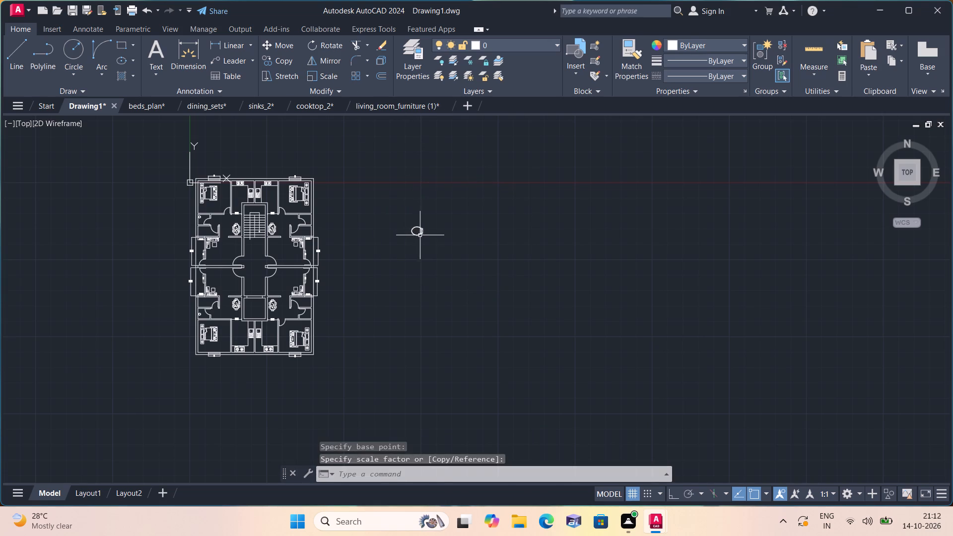
Move the scaled-down toilet beside the floor plan to just outside the northeast unit's east exterior wall.
{"action": "left_click_drag", "start_coordinate": [456, 261], "coordinate": [452, 250]}
{"action": "left_click", "coordinate": [388, 190]}
{"action": "left_click", "coordinate": [276, 45]}
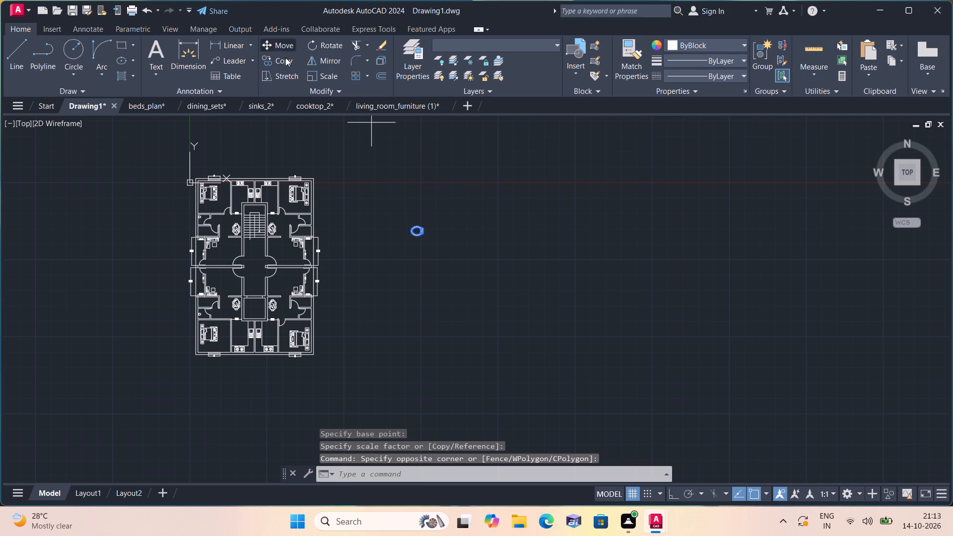
{"action": "left_click", "coordinate": [418, 220]}
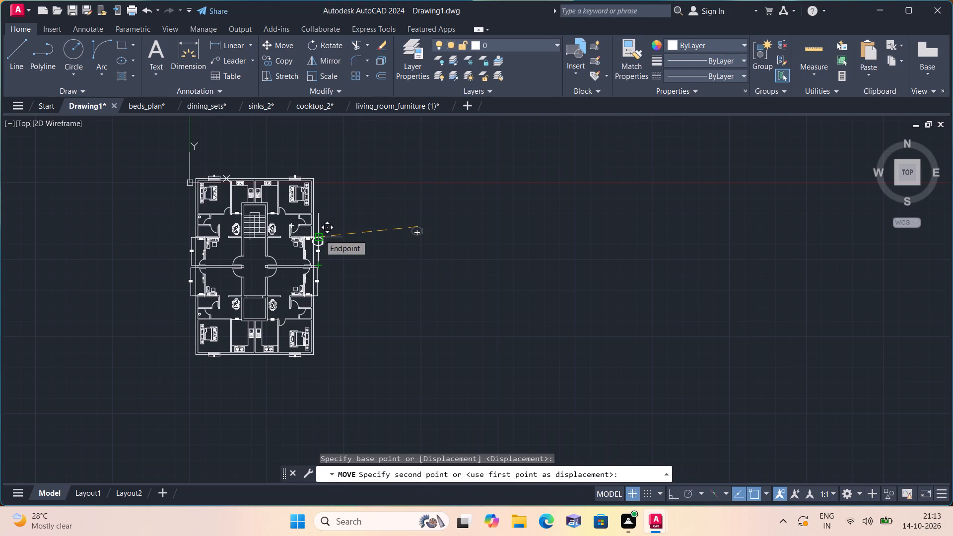
{"action": "scroll", "coordinate": [310, 204], "scroll_direction": "up", "scroll_amount": 3}
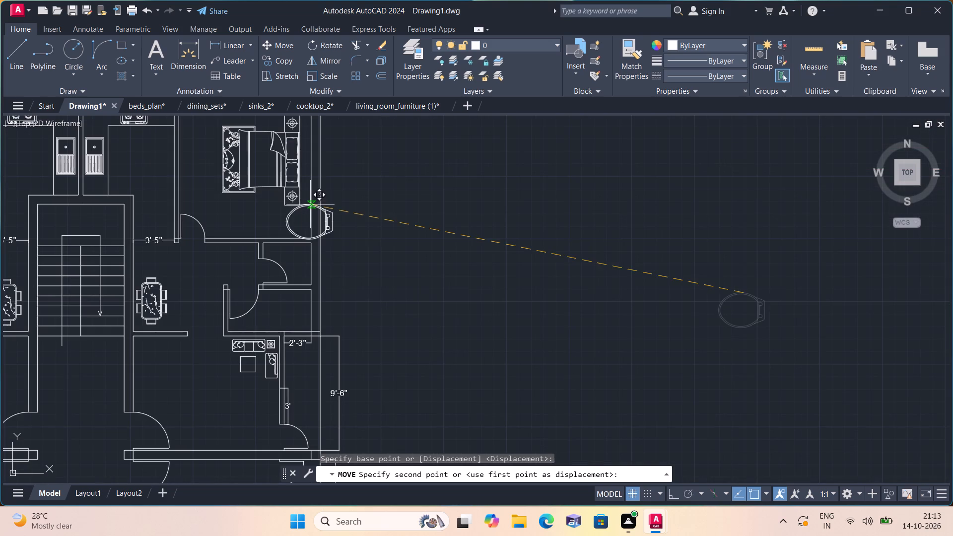
{"action": "left_click", "coordinate": [408, 232]}
Scale the toilet down freehand about a point in its bowl to slightly under half its size.
{"action": "left_click_drag", "start_coordinate": [472, 299], "coordinate": [463, 279]}
{"action": "left_click", "coordinate": [368, 186]}
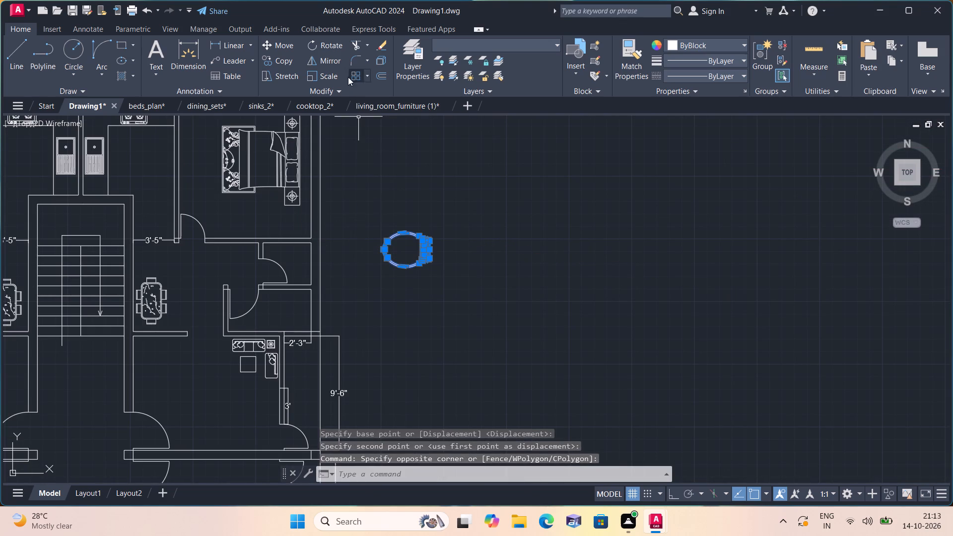
{"action": "left_click", "coordinate": [332, 75]}
{"action": "left_click", "coordinate": [401, 245]}
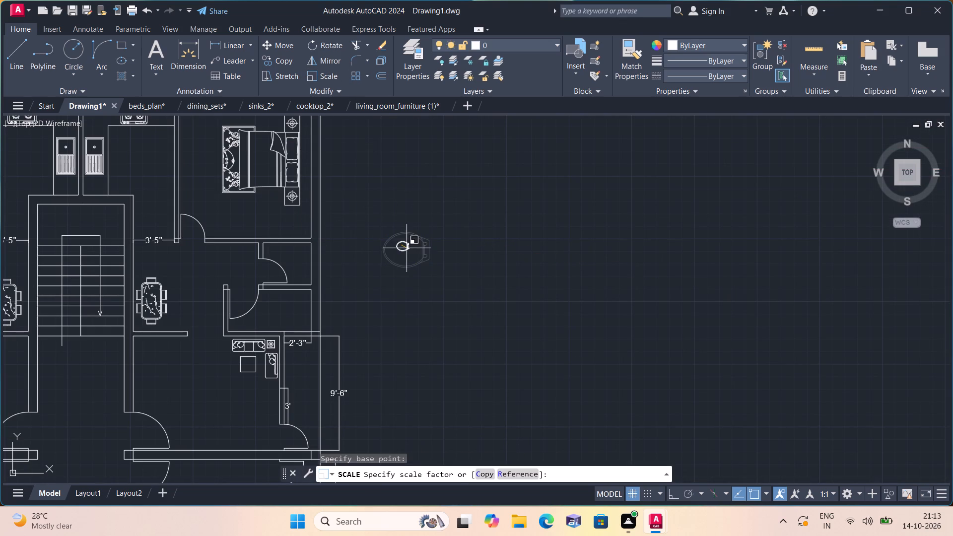
{"action": "left_click", "coordinate": [407, 250]}
Move the toilet into the northeast unit's small toilet room, its back just inside the east wall line.
{"action": "left_click_drag", "start_coordinate": [437, 270], "coordinate": [429, 254]}
{"action": "left_click", "coordinate": [375, 191]}
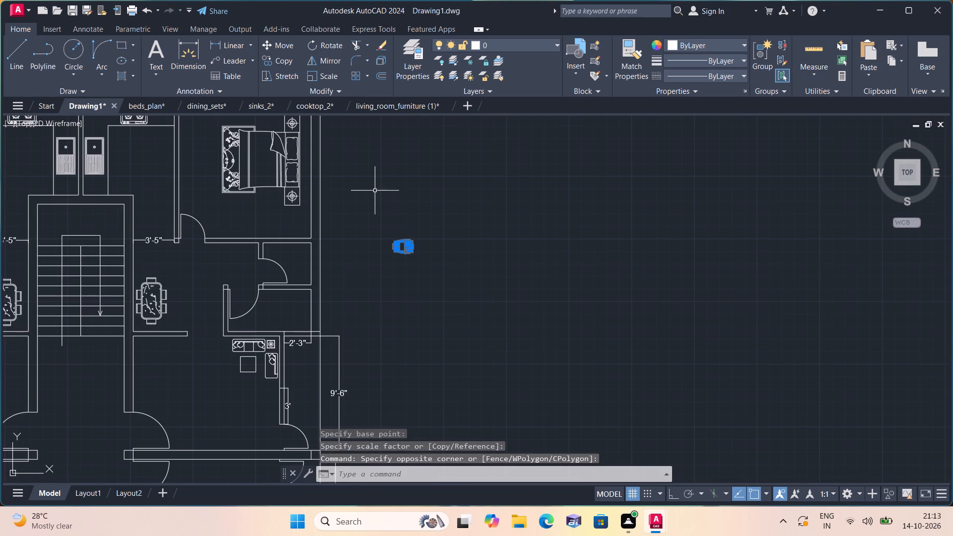
{"action": "left_click", "coordinate": [285, 42]}
{"action": "left_click", "coordinate": [407, 246]}
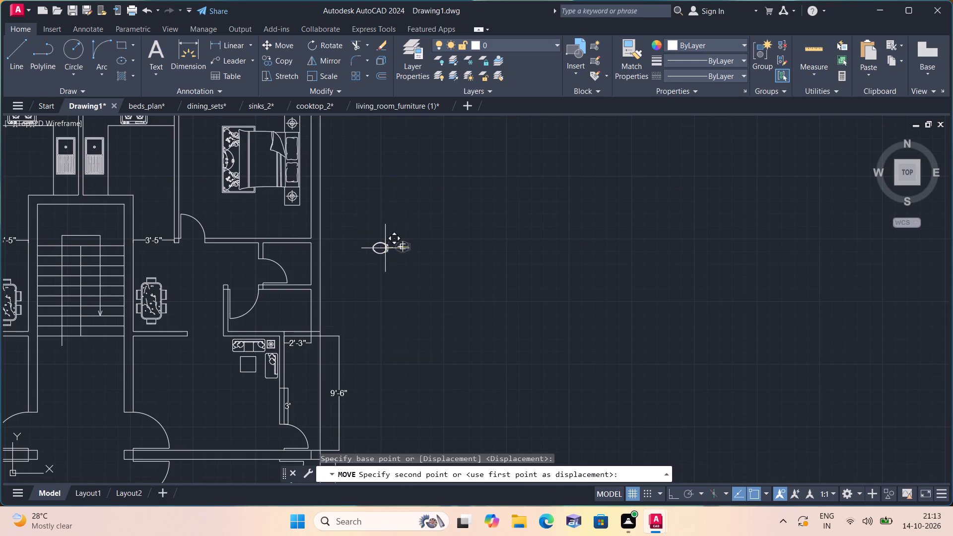
{"action": "scroll", "coordinate": [305, 259], "scroll_direction": "up", "scroll_amount": 3}
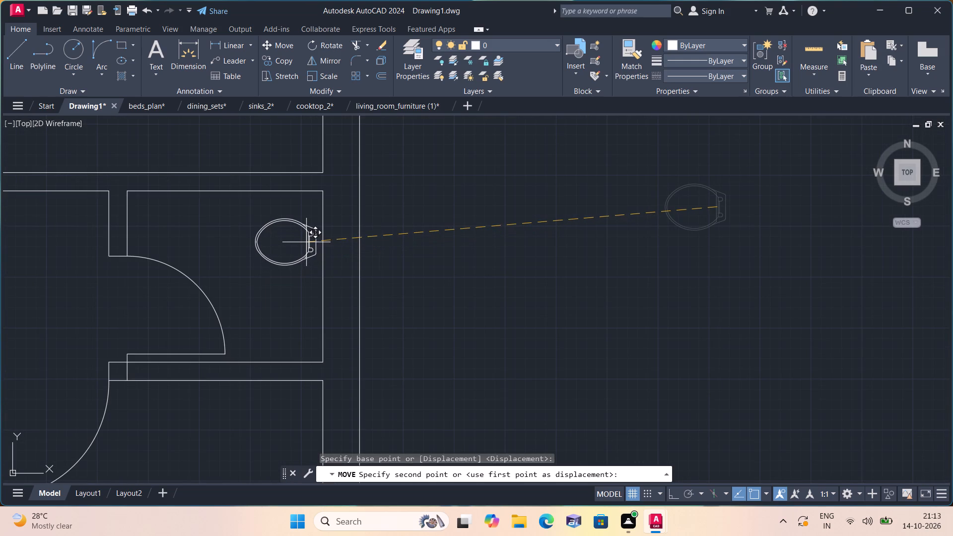
{"action": "left_click", "coordinate": [309, 233]}
Copy the northeast unit's toilet to the southeast unit's matching small toilet room, just inside its east wall.
{"action": "scroll", "coordinate": [310, 244], "scroll_direction": "up", "scroll_amount": 1}
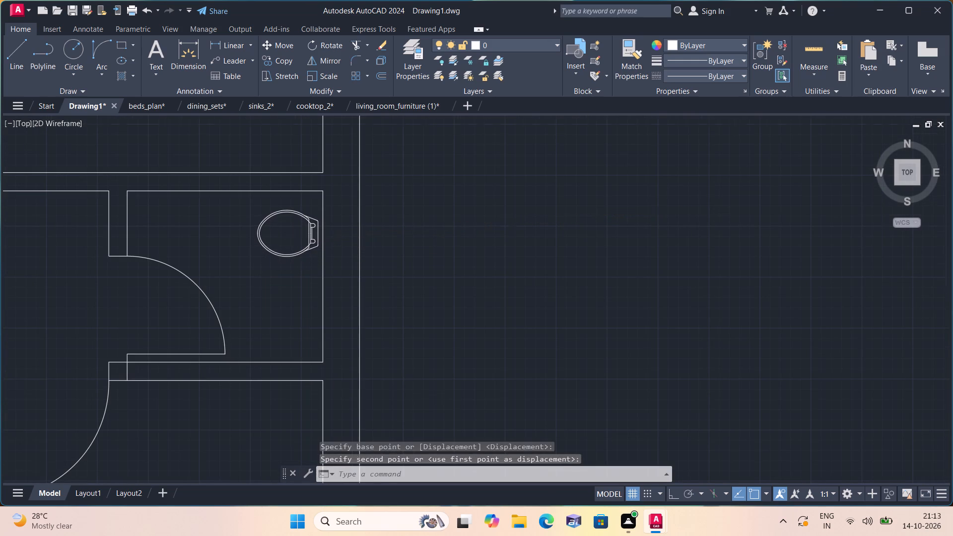
{"action": "scroll", "coordinate": [310, 244], "scroll_direction": "up", "scroll_amount": 1}
{"action": "left_click", "coordinate": [332, 279]}
{"action": "left_click", "coordinate": [240, 164]}
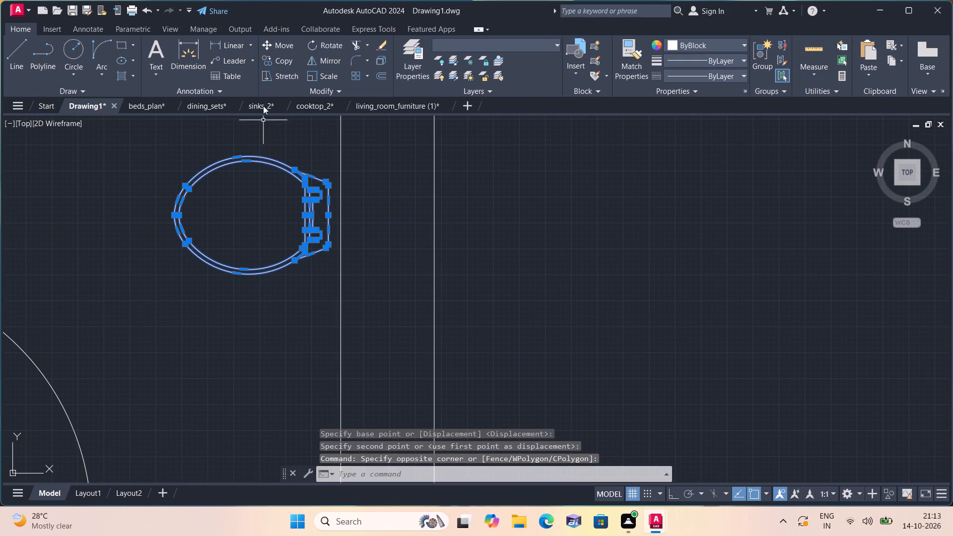
{"action": "left_click", "coordinate": [274, 61]}
{"action": "left_click", "coordinate": [265, 178]}
{"action": "scroll", "coordinate": [295, 240], "scroll_direction": "down", "scroll_amount": 3}
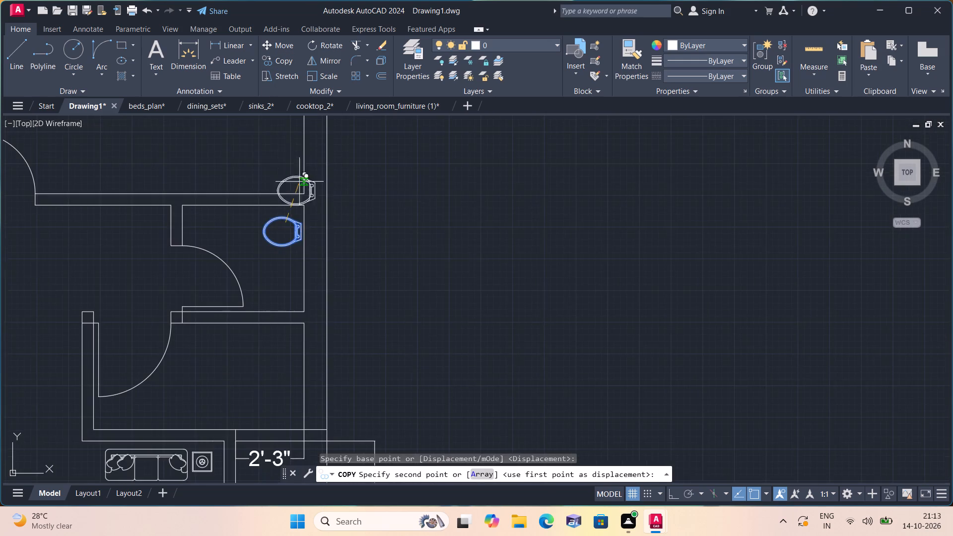
{"action": "middle_click_drag", "start_coordinate": [314, 303], "coordinate": [315, 129]}
{"action": "scroll", "coordinate": [314, 303], "scroll_direction": "down", "scroll_amount": 1}
{"action": "middle_click_drag", "start_coordinate": [325, 306], "coordinate": [325, 160]}
{"action": "middle_click_drag", "start_coordinate": [344, 302], "coordinate": [341, 161]}
{"action": "middle_click_drag", "start_coordinate": [344, 331], "coordinate": [339, 270]}
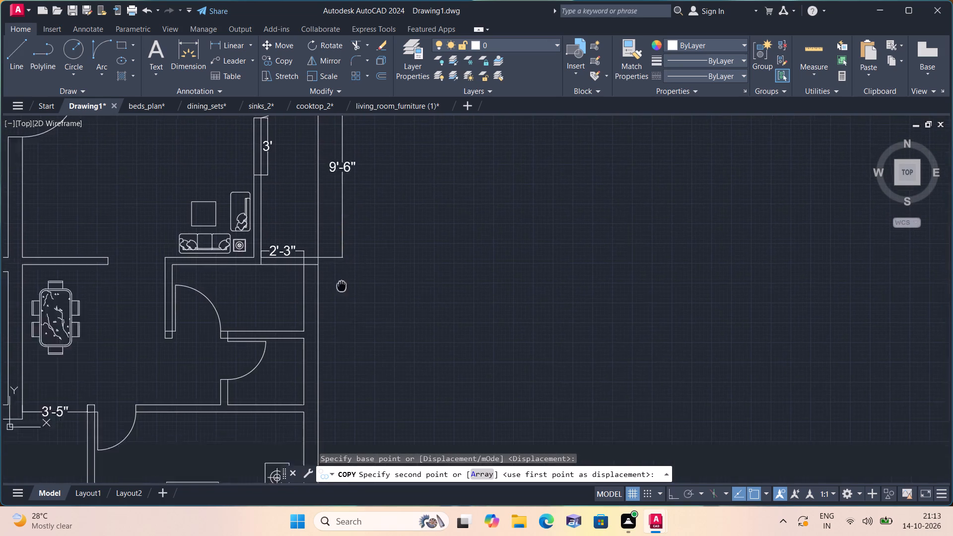
{"action": "middle_click_drag", "start_coordinate": [339, 270], "coordinate": [334, 206]}
{"action": "scroll", "coordinate": [291, 300], "scroll_direction": "up", "scroll_amount": 2}
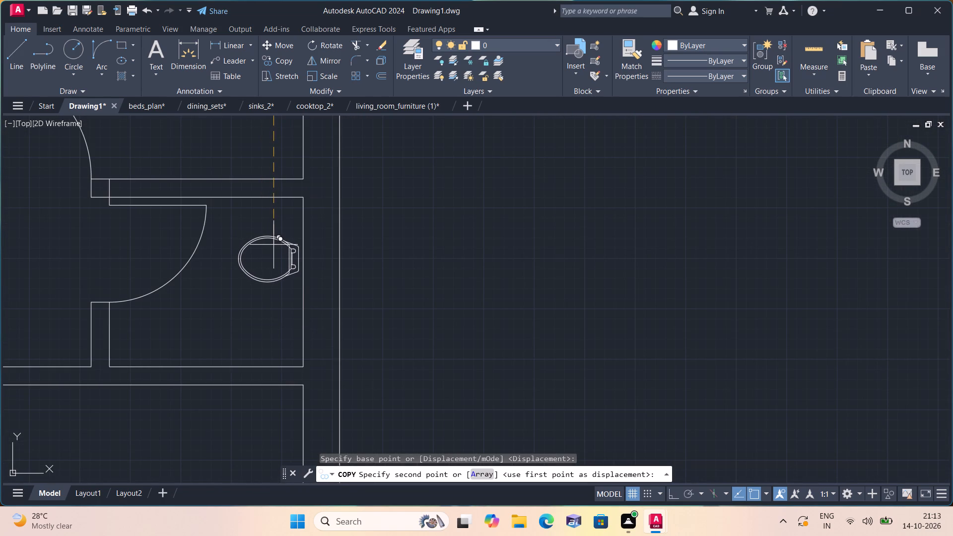
{"action": "left_click", "coordinate": [274, 245]}
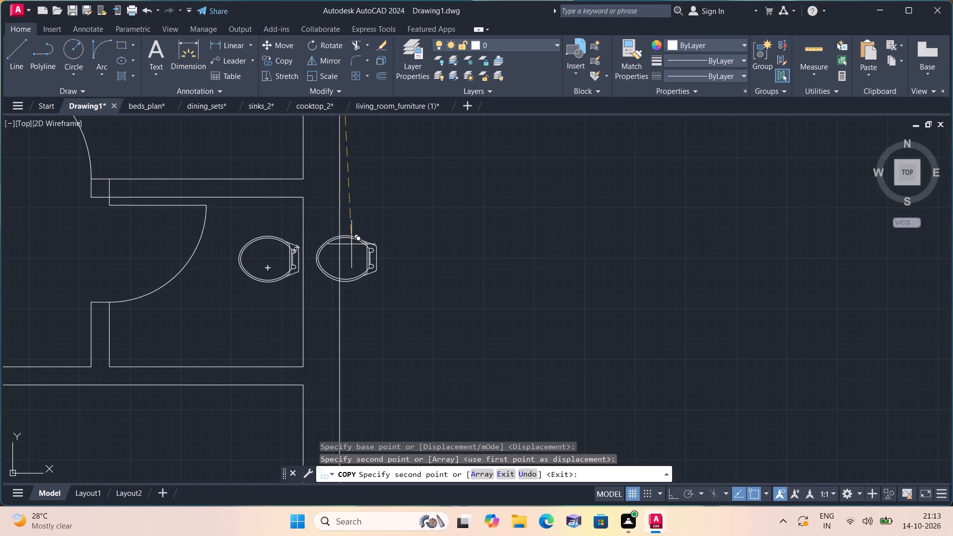
{"action": "key", "text": "Escape"}
Add multiline text just below the bed in the northwest bedroom reading "BEDROOM" with "11'X11'" on the second line.
{"action": "scroll", "coordinate": [357, 221], "scroll_direction": "down", "scroll_amount": 2}
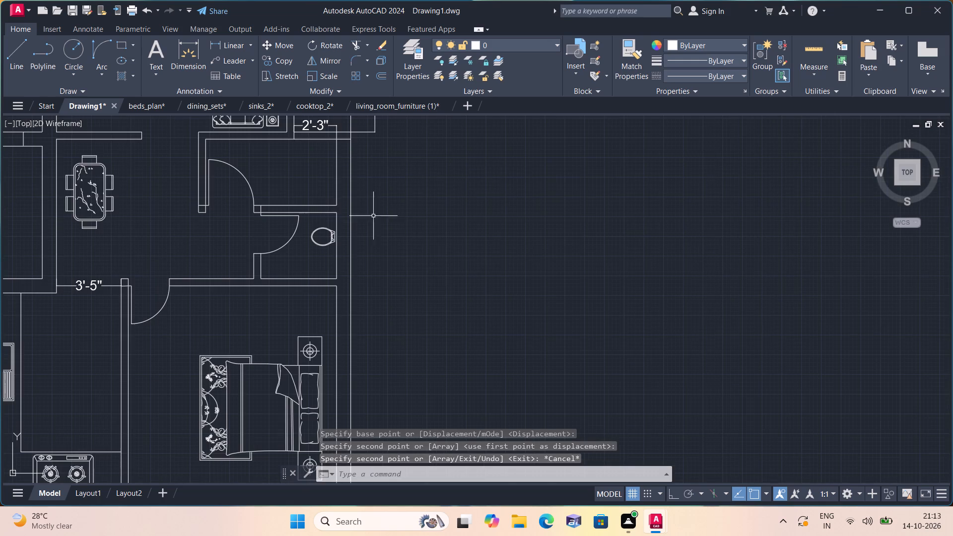
{"action": "middle_click_drag", "start_coordinate": [339, 194], "coordinate": [496, 331]}
{"action": "scroll", "coordinate": [493, 331], "scroll_direction": "down", "scroll_amount": 2}
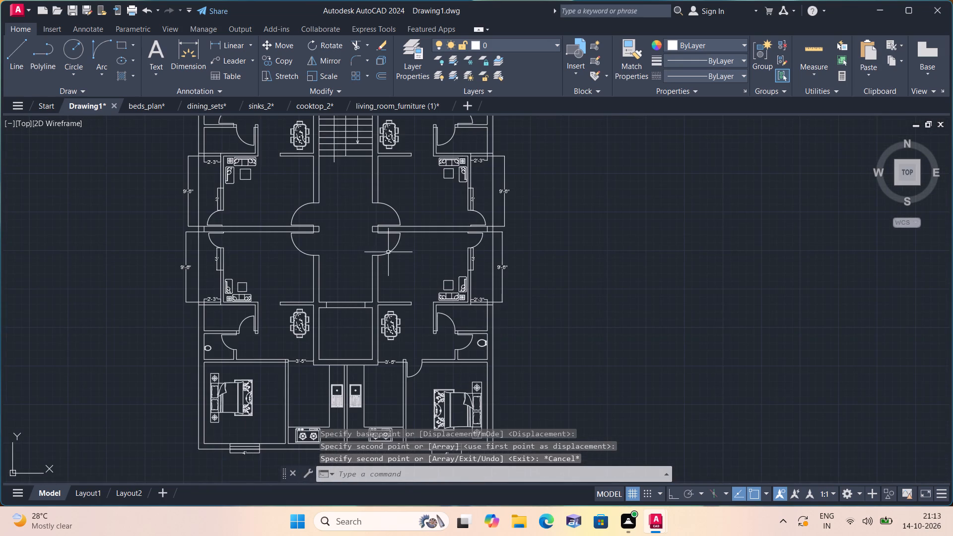
{"action": "scroll", "coordinate": [389, 276], "scroll_direction": "down", "scroll_amount": 1}
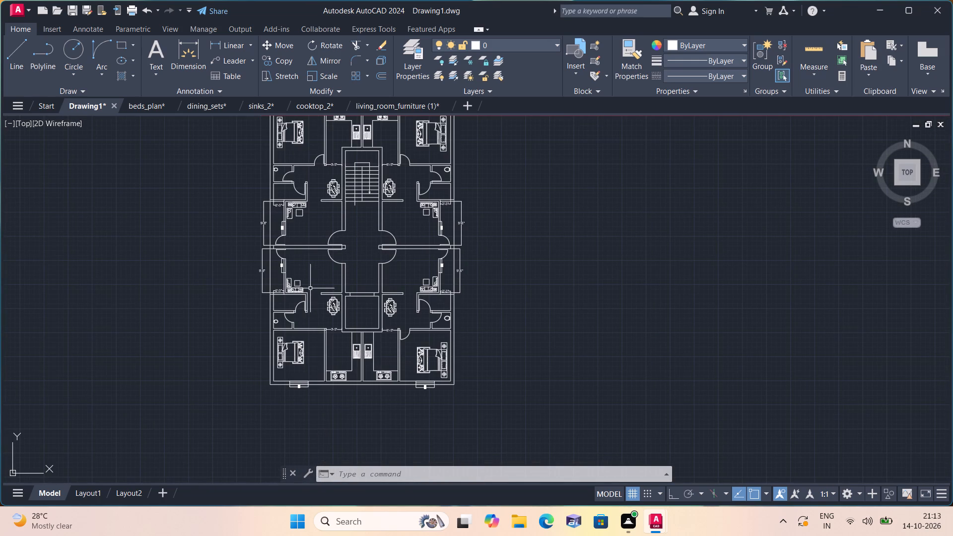
{"action": "scroll", "coordinate": [309, 290], "scroll_direction": "up", "scroll_amount": 1}
{"action": "middle_click_drag", "start_coordinate": [331, 250], "coordinate": [411, 386]}
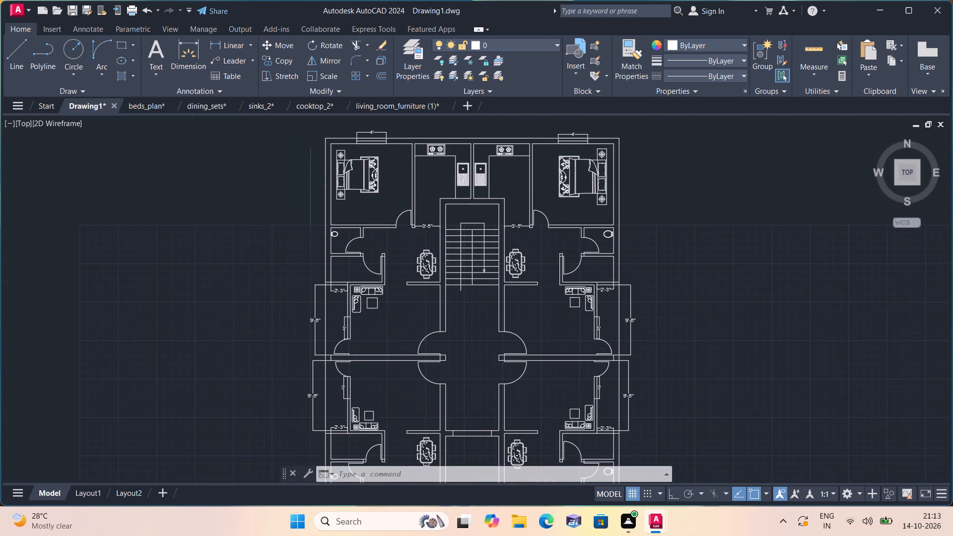
{"action": "middle_click_drag", "start_coordinate": [379, 291], "coordinate": [410, 362]}
{"action": "scroll", "coordinate": [399, 341], "scroll_direction": "up", "scroll_amount": 1}
{"action": "middle_click_drag", "start_coordinate": [398, 339], "coordinate": [428, 421]}
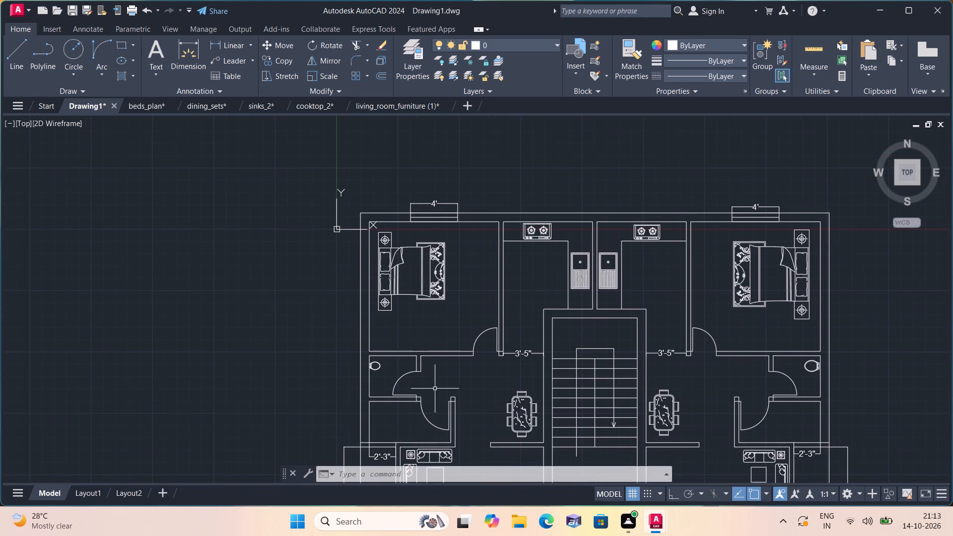
{"action": "scroll", "coordinate": [434, 335], "scroll_direction": "up", "scroll_amount": 1}
{"action": "type", "text": "mt"}
{"action": "key", "text": "space"}
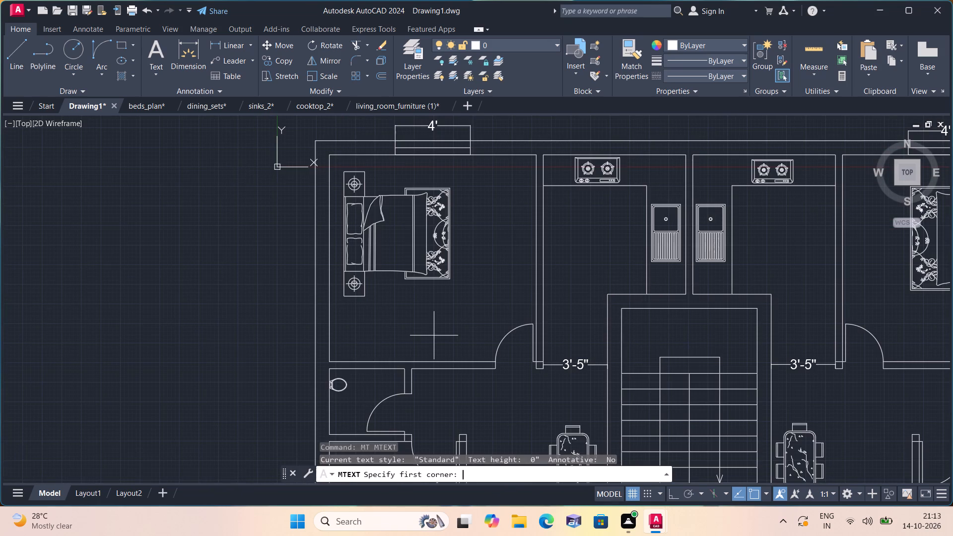
{"action": "triple_click", "coordinate": [380, 289]}
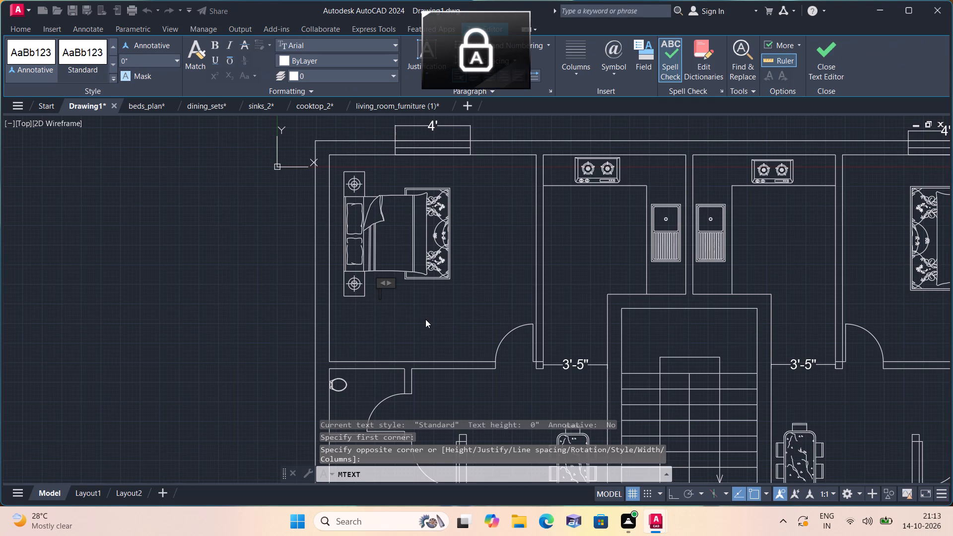
{"action": "type", "text": "BED"}
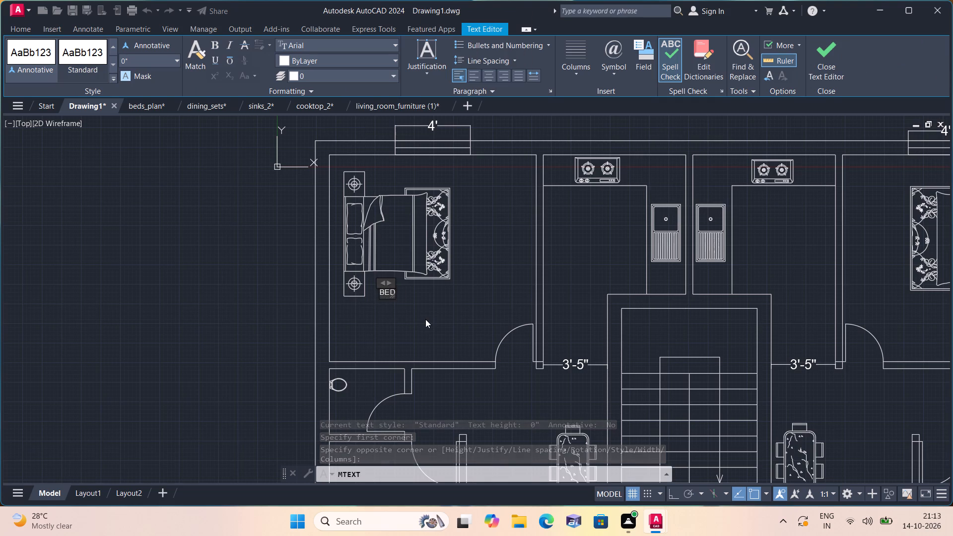
{"action": "type", "text": "ROOM"}
{"action": "key", "text": "Return"}
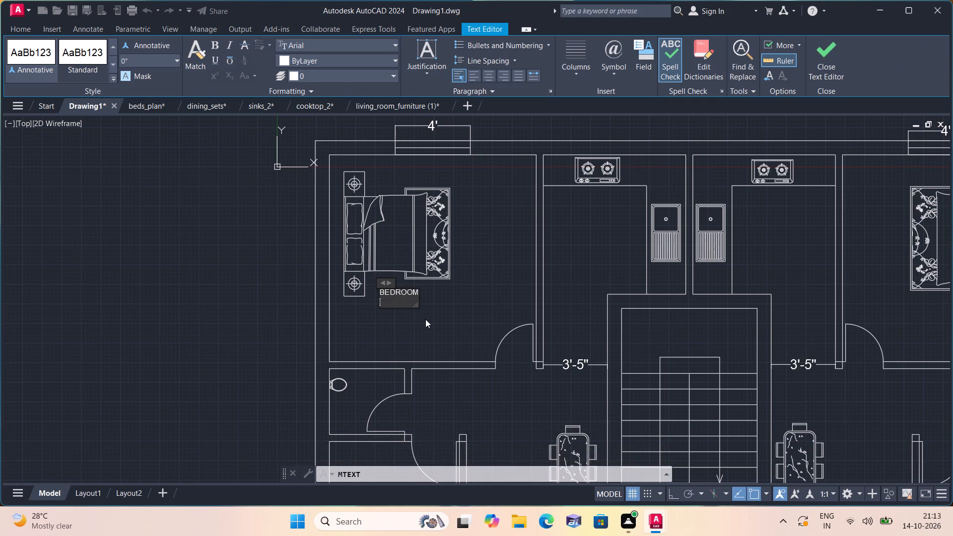
{"action": "type", "text": "11'X11'"}
{"action": "left_click", "coordinate": [460, 314]}
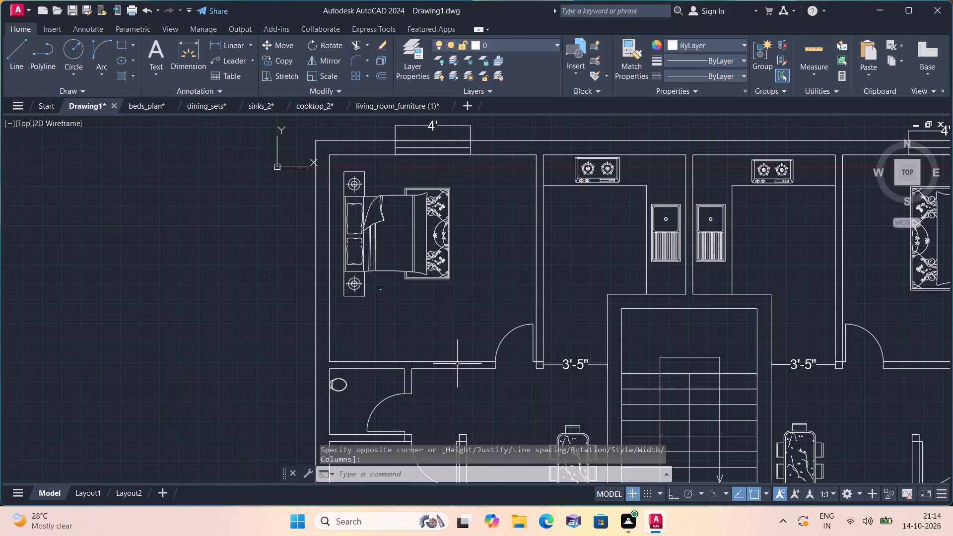
Add multiline text below the toilet in the northwest unit's small toilet room reading "TOILET" with 4'X3'-6" on the second line.
{"action": "scroll", "coordinate": [775, 489], "scroll_direction": "down", "scroll_amount": 1}
{"action": "scroll", "coordinate": [468, 278], "scroll_direction": "down", "scroll_amount": 1}
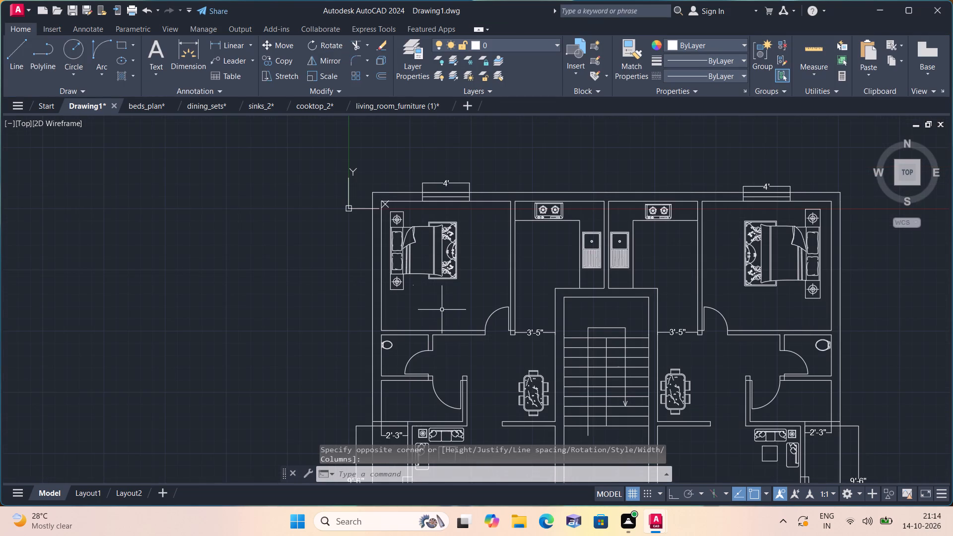
{"action": "middle_click_drag", "start_coordinate": [441, 311], "coordinate": [375, 287]}
{"action": "scroll", "coordinate": [375, 287], "scroll_direction": "up", "scroll_amount": 1}
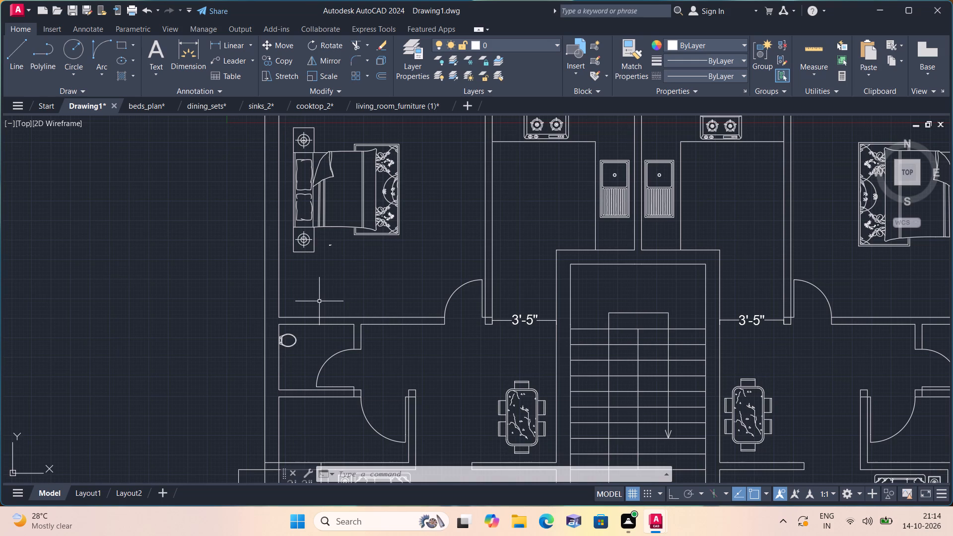
{"action": "scroll", "coordinate": [281, 310], "scroll_direction": "up", "scroll_amount": 1}
{"action": "middle_click_drag", "start_coordinate": [312, 323], "coordinate": [307, 321]}
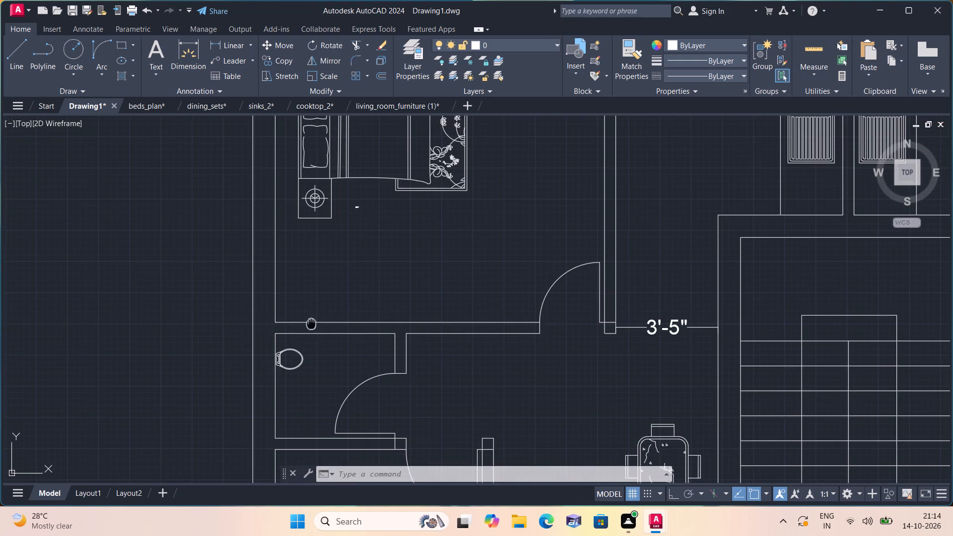
{"action": "middle_click_drag", "start_coordinate": [307, 321], "coordinate": [390, 236]}
{"action": "key", "text": "space"}
{"action": "triple_click", "coordinate": [372, 306]}
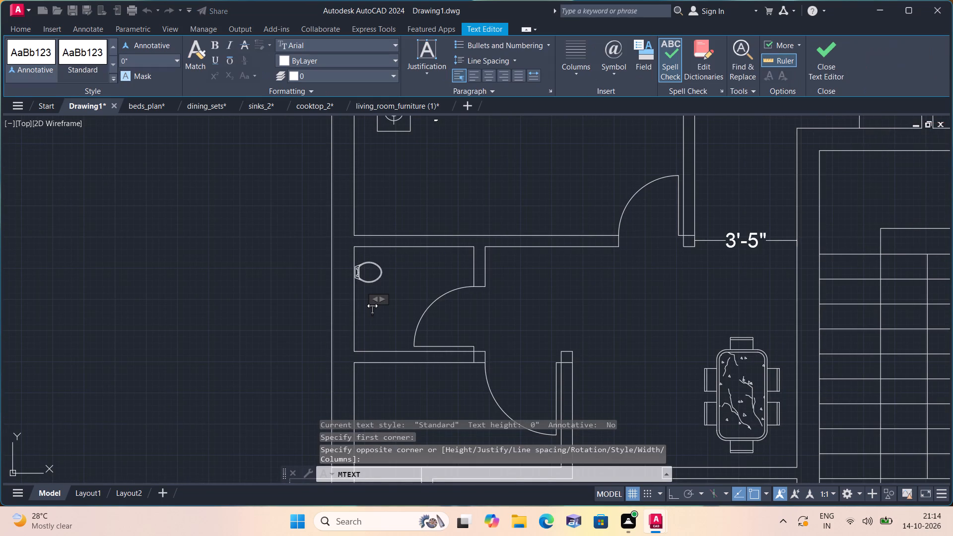
{"action": "type", "text": "TOILET"}
{"action": "key", "text": "Return"}
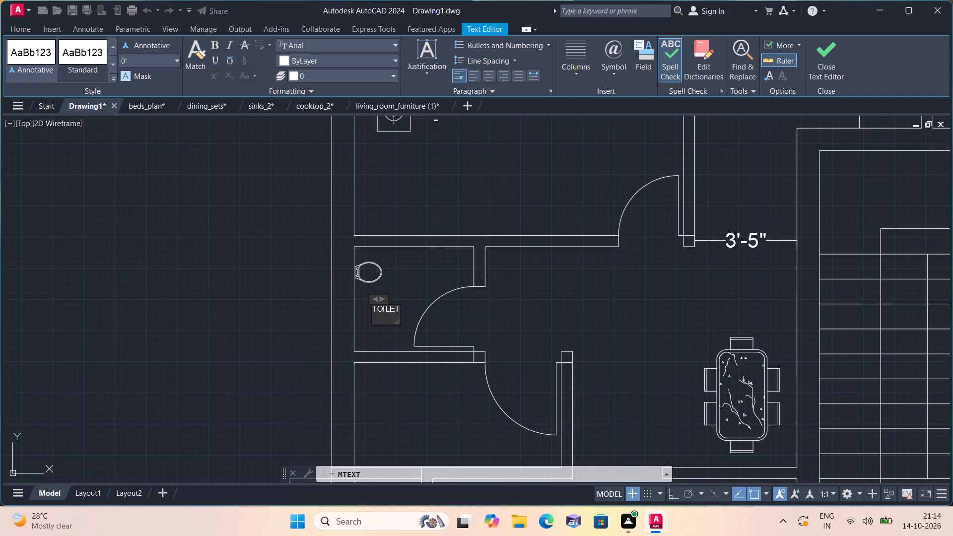
{"action": "type", "text": "4'X"}
{"action": "type", "text": "3'-6"}
{"action": "key", "text": "shift+quotedbl"}
{"action": "left_click", "coordinate": [407, 283]}
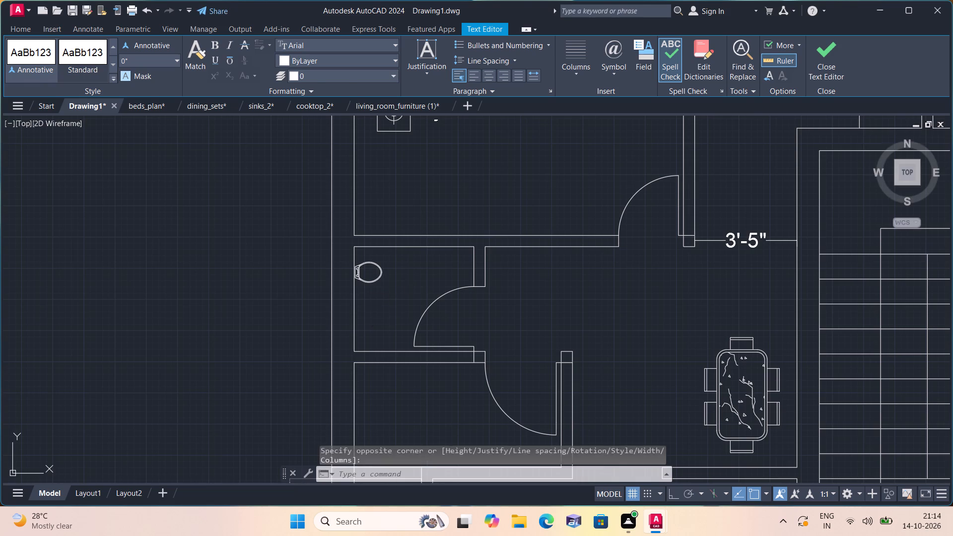
Add multiline text in the northwest unit's room directly below the toilet room reading "BATHROOM" with 6'-11"X3'-6" on the second line.
{"action": "scroll", "coordinate": [421, 268], "scroll_direction": "down", "scroll_amount": 1}
{"action": "middle_click_drag", "start_coordinate": [421, 273], "coordinate": [414, 187]}
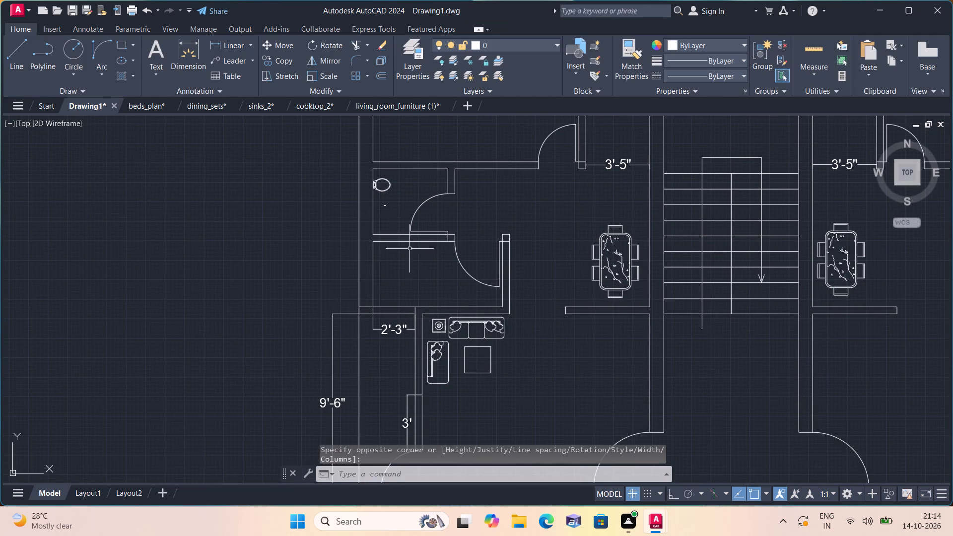
{"action": "key", "text": "space"}
{"action": "triple_click", "coordinate": [396, 271]}
{"action": "type", "text": "BATHROOM"}
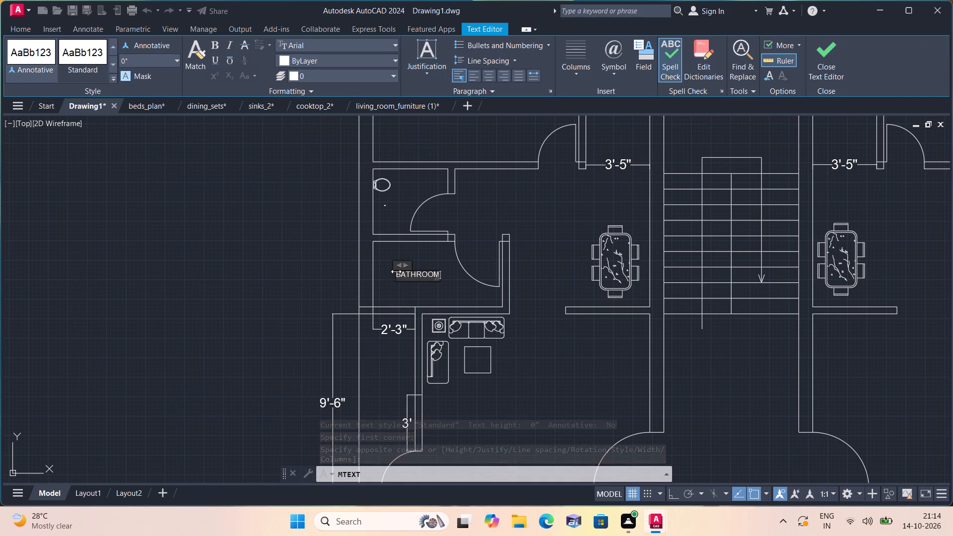
{"action": "key", "text": "Return"}
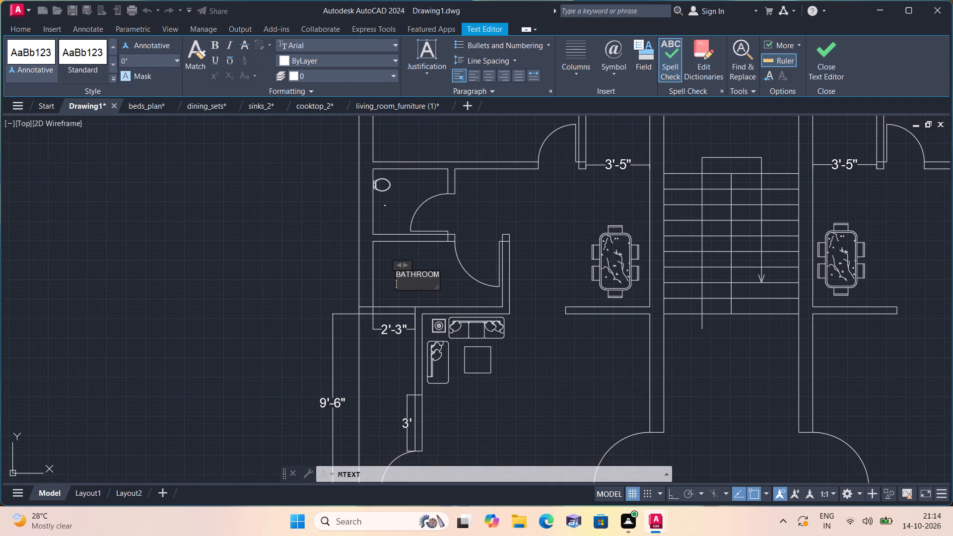
{"action": "key", "text": "6"}
{"action": "type", "text": "'-11\"X"}
{"action": "type", "text": "3'-6\""}
{"action": "left_click", "coordinate": [458, 290]}
Add a multiline text label "V1" just inside the northwest bathroom's south wall, above the 2'-3" dimension.
{"action": "middle_click_drag", "start_coordinate": [457, 291], "coordinate": [416, 223]}
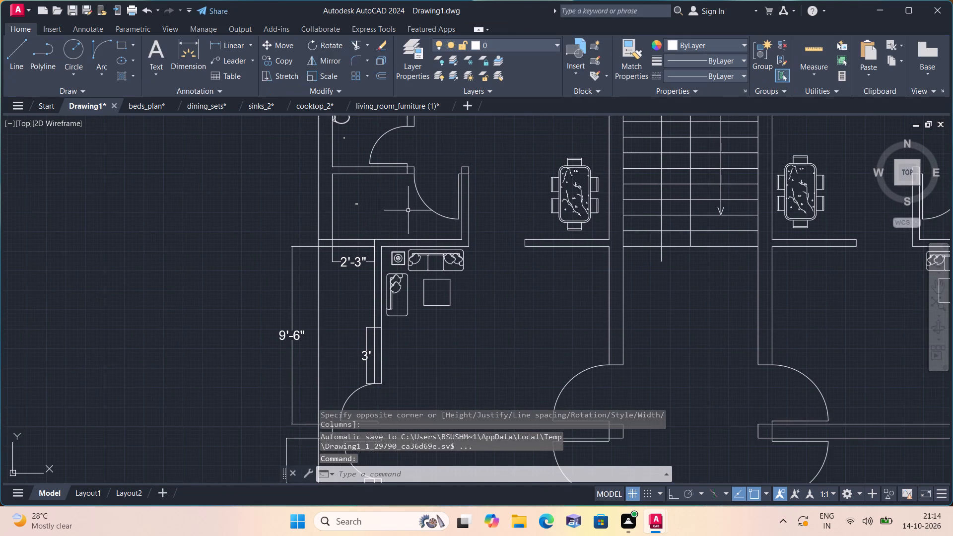
{"action": "middle_click_drag", "start_coordinate": [409, 231], "coordinate": [386, 162]}
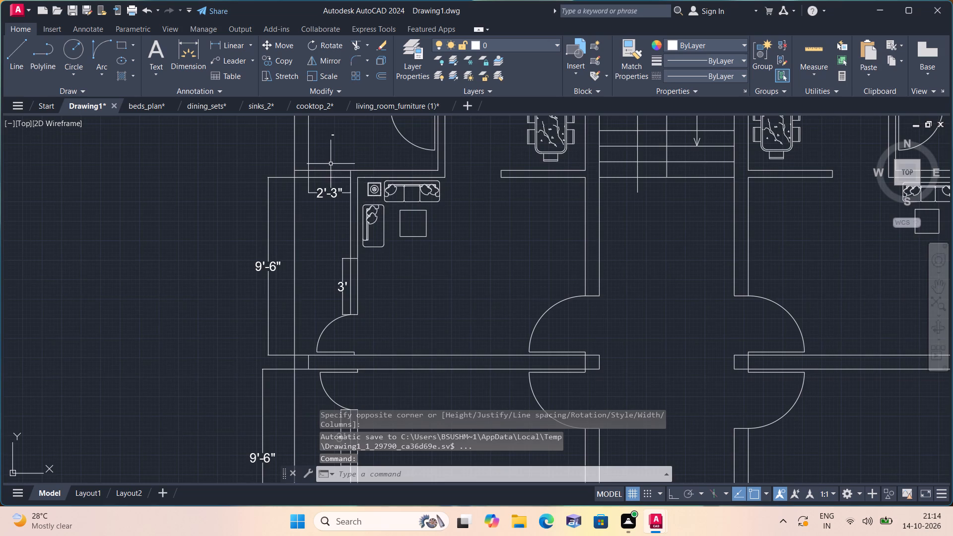
{"action": "scroll", "coordinate": [331, 164], "scroll_direction": "up", "scroll_amount": 2}
{"action": "key", "text": "space"}
{"action": "triple_click", "coordinate": [324, 172]}
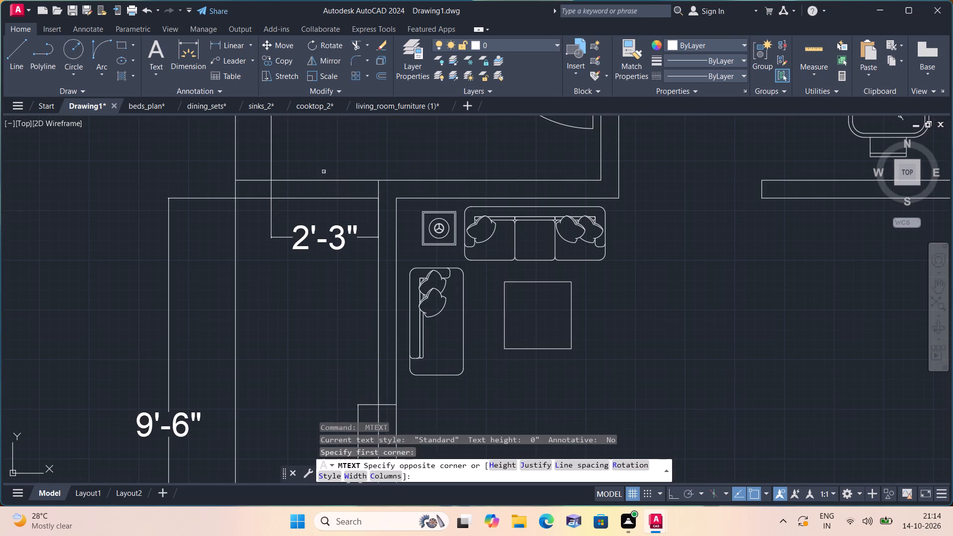
{"action": "type", "text": "V1"}
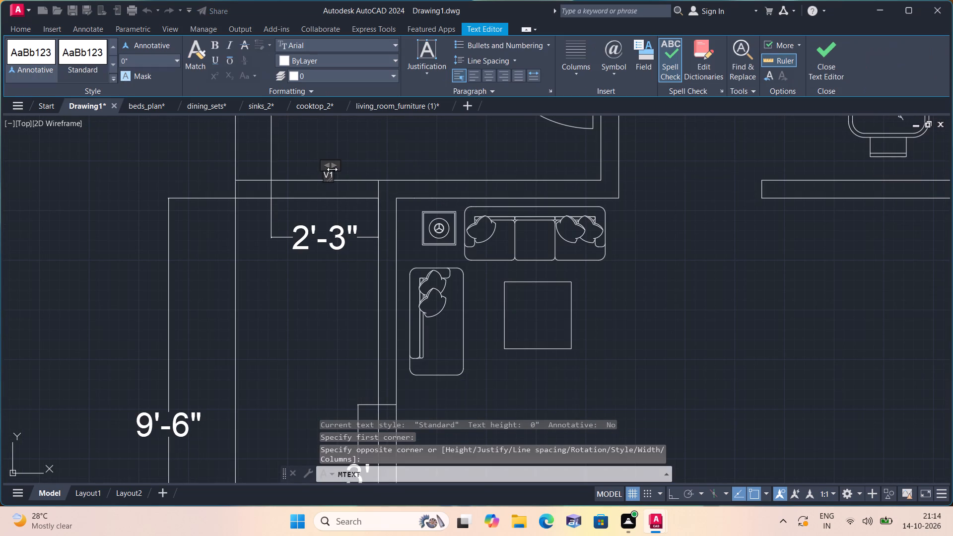
{"action": "left_click", "coordinate": [351, 165]}
Add multiline text in the northwest unit's balcony, beside the living room, reading "BALCONY" with 9'-6"X3' on the second line.
{"action": "middle_click_drag", "start_coordinate": [344, 220], "coordinate": [342, 220]}
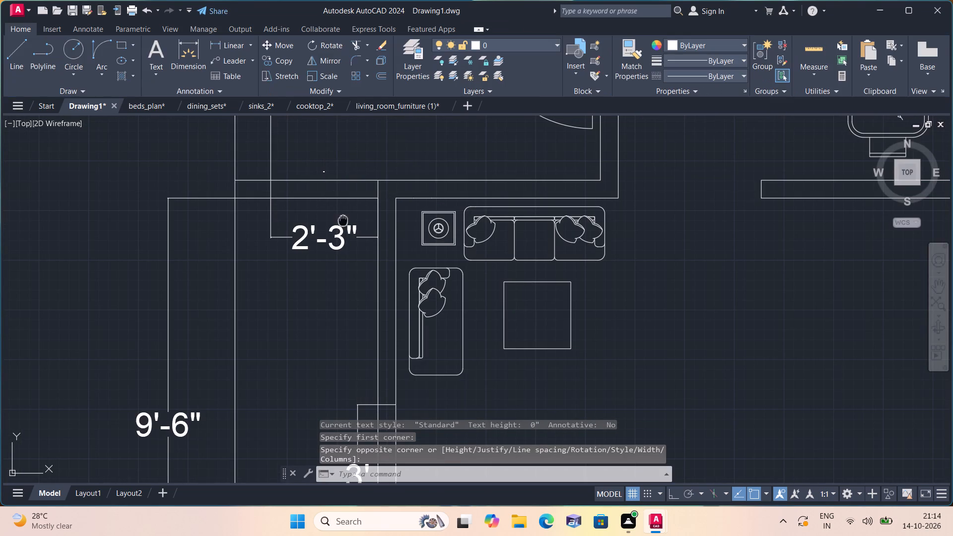
{"action": "middle_click_drag", "start_coordinate": [342, 220], "coordinate": [350, 147]}
{"action": "scroll", "coordinate": [309, 254], "scroll_direction": "down", "scroll_amount": 1}
{"action": "middle_click_drag", "start_coordinate": [337, 227], "coordinate": [371, 203]}
{"action": "key", "text": "space"}
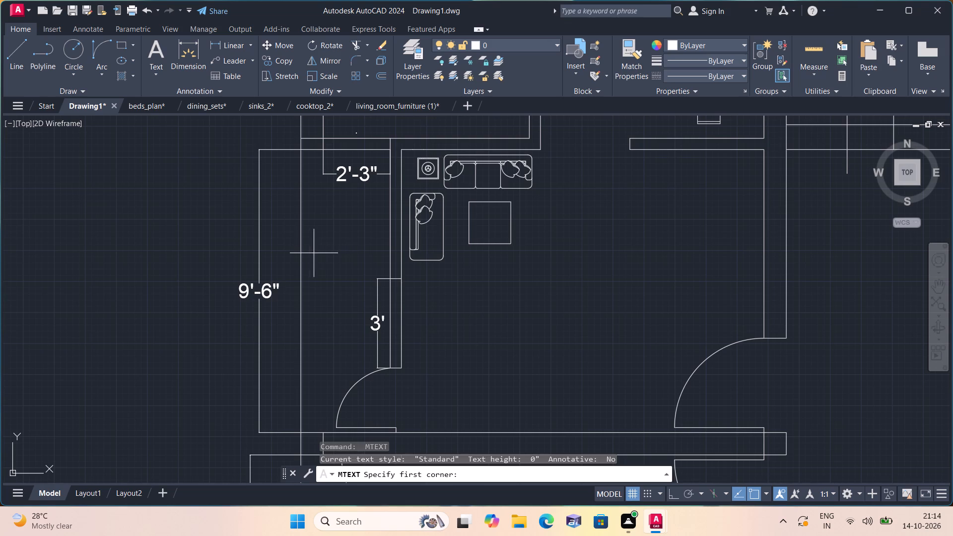
{"action": "triple_click", "coordinate": [318, 254]}
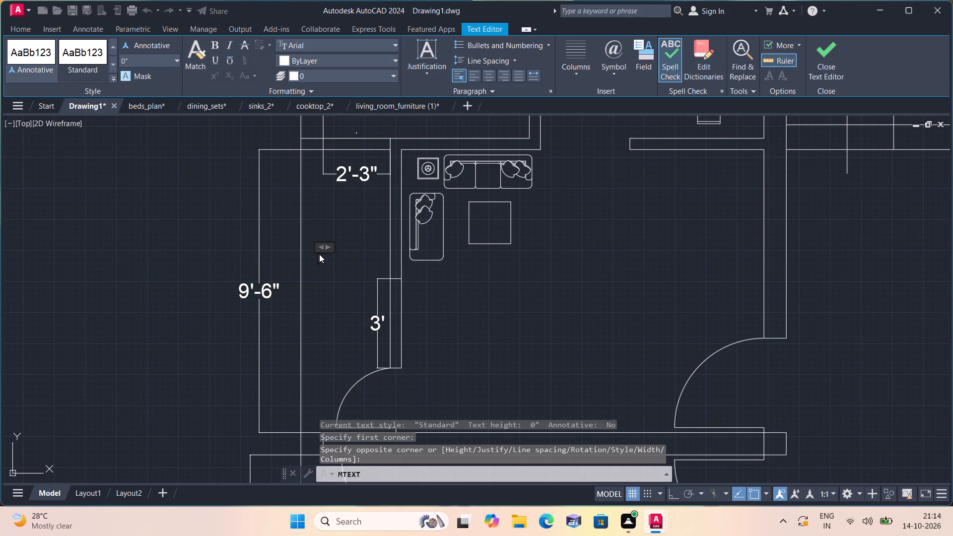
{"action": "type", "text": "BALCONY"}
{"action": "key", "text": "Return"}
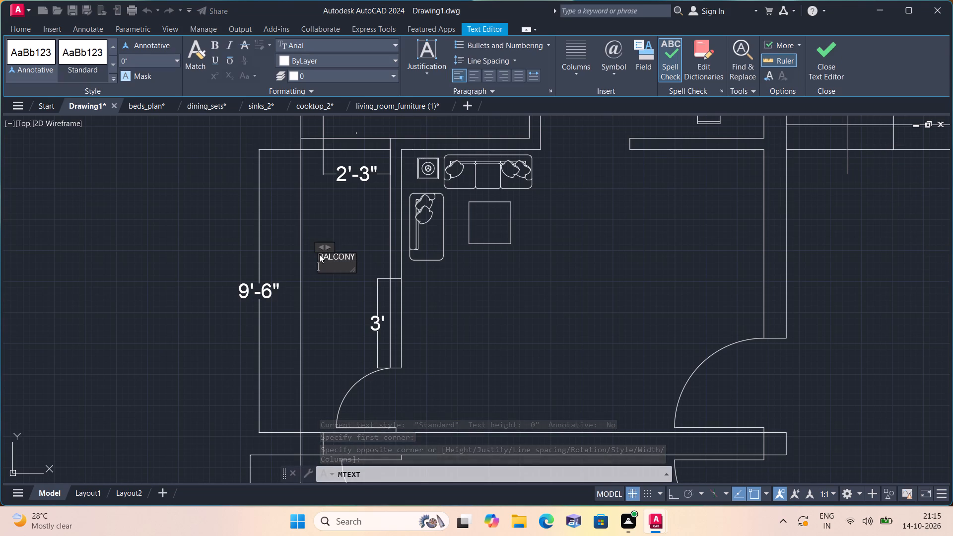
{"action": "type", "text": "9'-6\"X"}
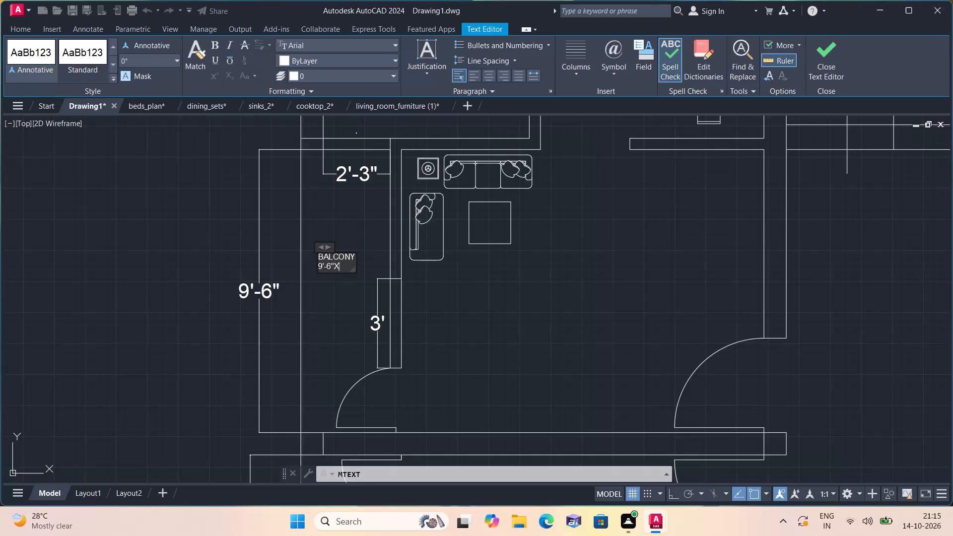
{"action": "type", "text": "3'"}
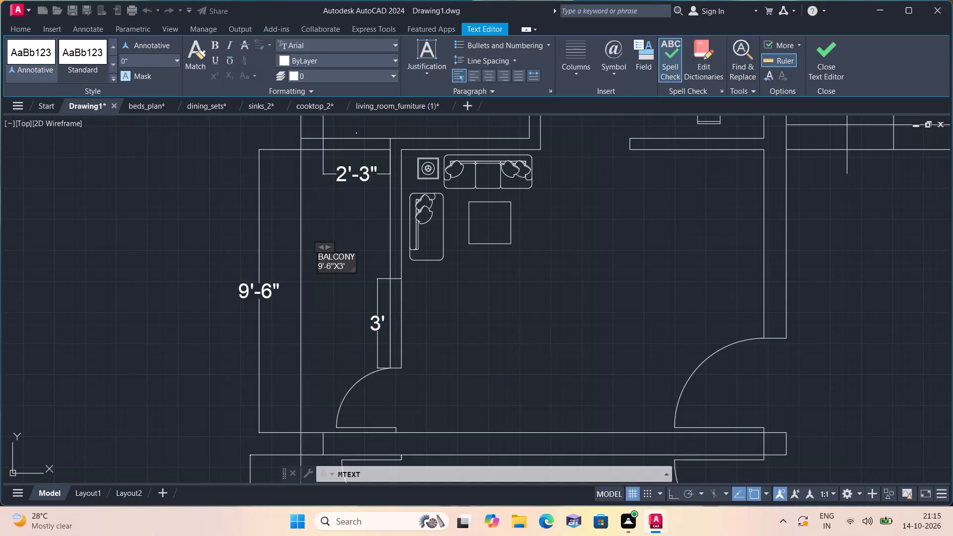
{"action": "left_click", "coordinate": [318, 262]}
{"action": "middle_click_drag", "start_coordinate": [348, 282], "coordinate": [328, 233]}
{"action": "middle_click_drag", "start_coordinate": [330, 240], "coordinate": [314, 193]}
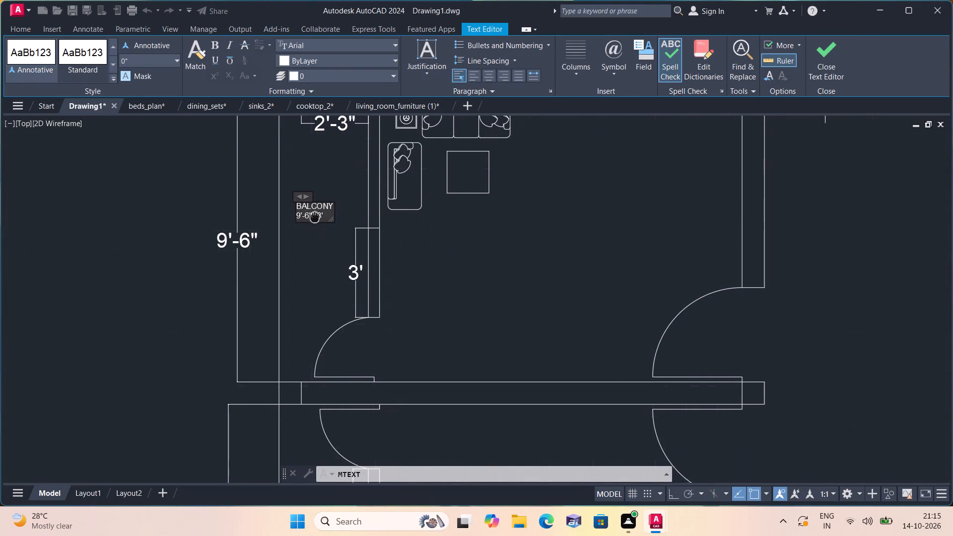
{"action": "middle_click_drag", "start_coordinate": [314, 193], "coordinate": [314, 192]}
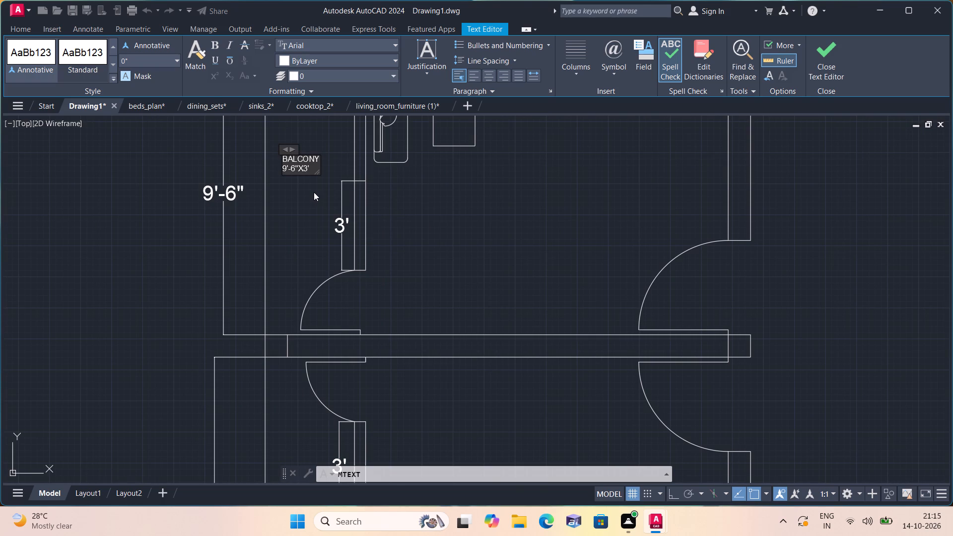
{"action": "middle_click_drag", "start_coordinate": [314, 192], "coordinate": [311, 178]}
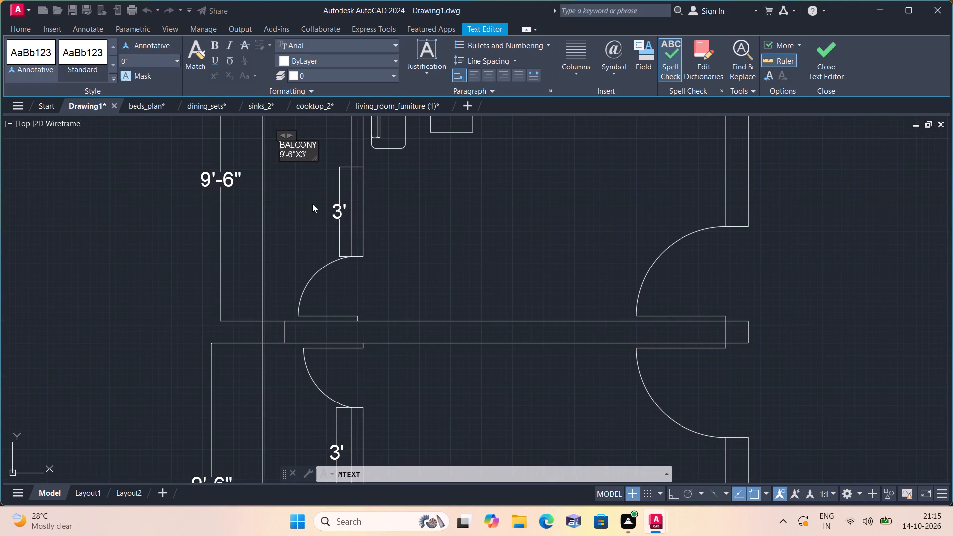
{"action": "middle_click_drag", "start_coordinate": [308, 213], "coordinate": [307, 147]}
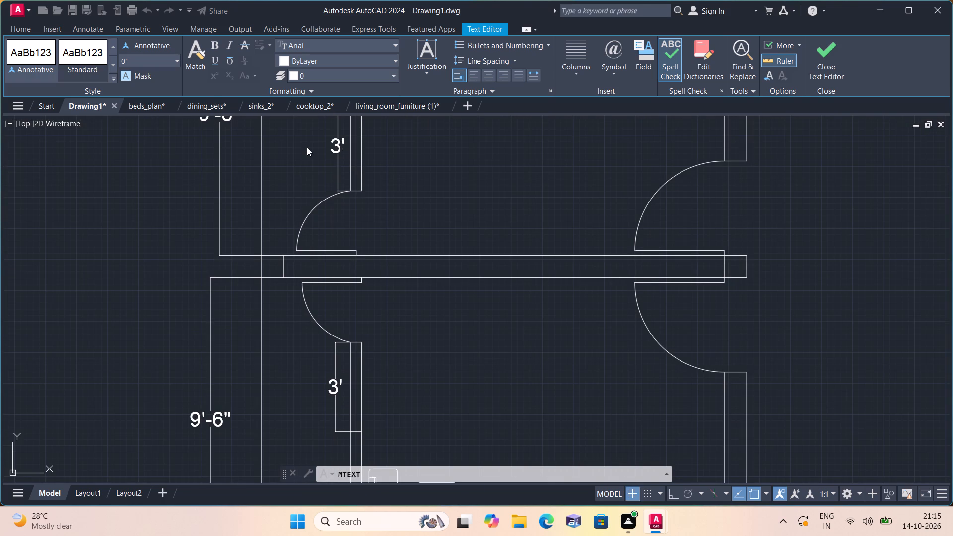
{"action": "middle_click", "coordinate": [312, 169]}
{"action": "scroll", "coordinate": [310, 182], "scroll_direction": "down", "scroll_amount": 1}
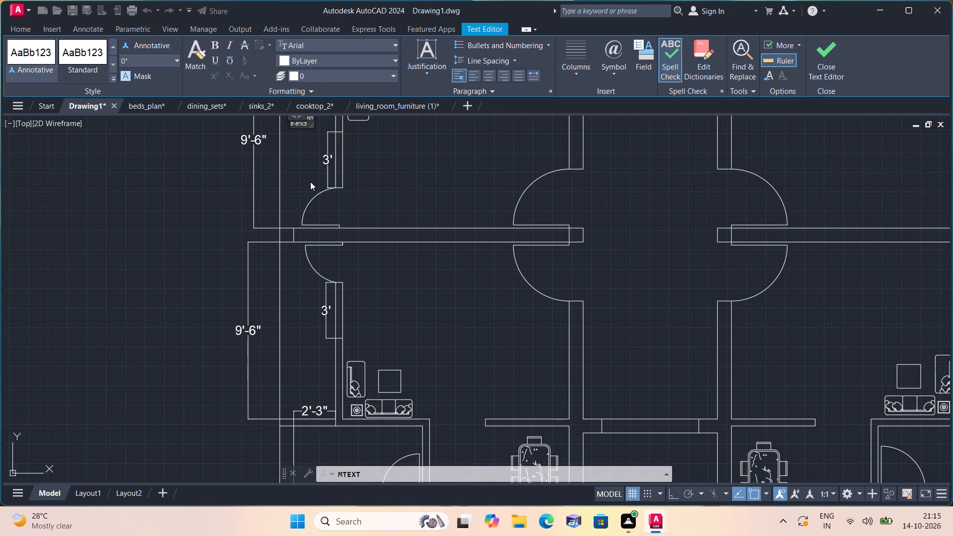
{"action": "left_click", "coordinate": [307, 168]}
Add multiline text in the southwest unit's living room, above the sofa set, reading "LIVING ROOM" with 12'-3"X9'-6" on the second line.
{"action": "middle_click_drag", "start_coordinate": [311, 174], "coordinate": [301, 119]}
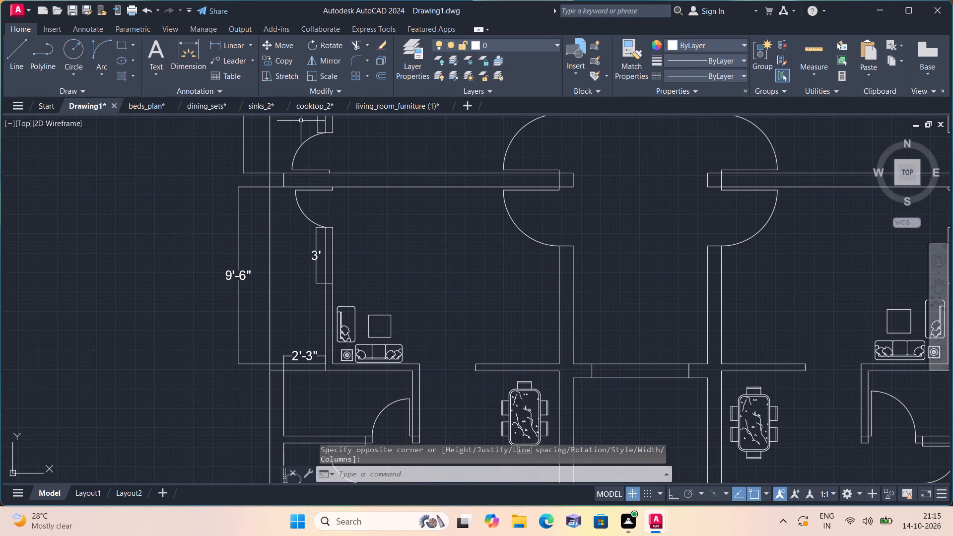
{"action": "middle_click_drag", "start_coordinate": [340, 210], "coordinate": [319, 133]}
{"action": "scroll", "coordinate": [338, 210], "scroll_direction": "down", "scroll_amount": 1}
{"action": "middle_click_drag", "start_coordinate": [327, 140], "coordinate": [333, 217]}
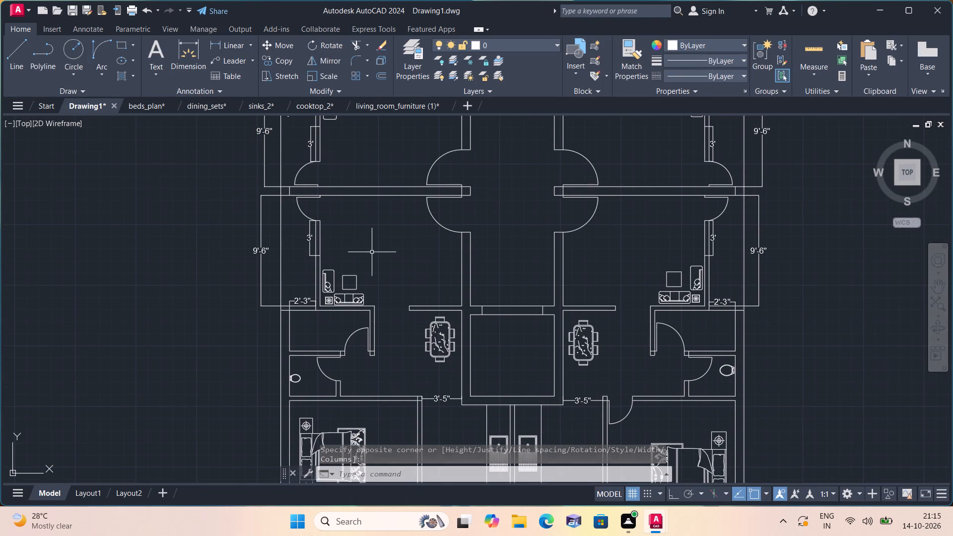
{"action": "key", "text": "space"}
{"action": "triple_click", "coordinate": [364, 243]}
{"action": "left_click", "coordinate": [364, 243]}
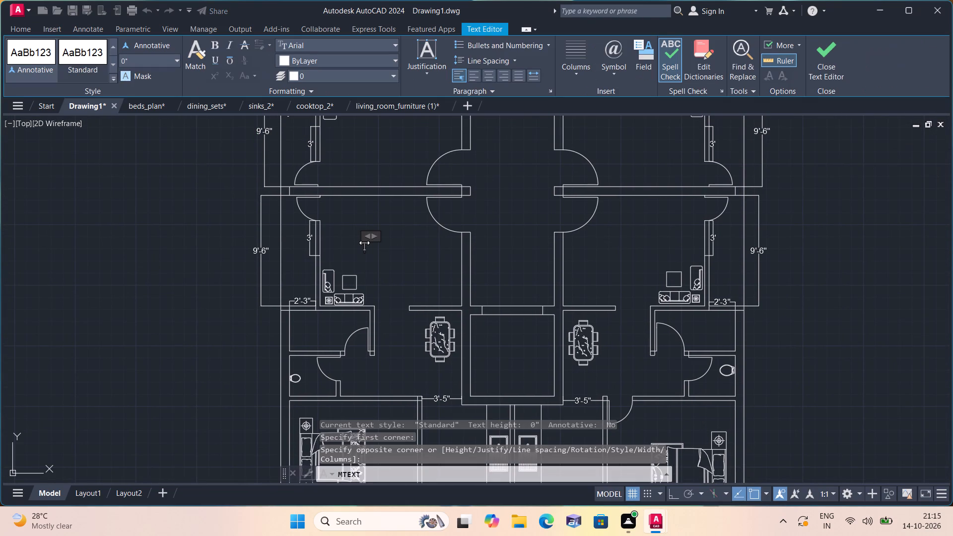
{"action": "type", "text": "LIVING ROOM"}
{"action": "key", "text": "Return"}
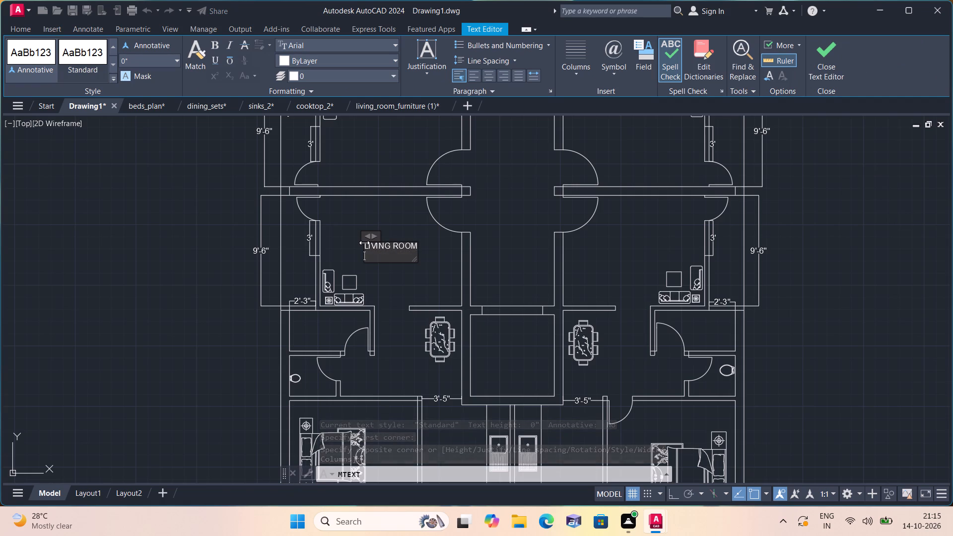
{"action": "type", "text": "12'-3\""}
{"action": "type", "text": "X9'-6\""}
{"action": "left_click", "coordinate": [375, 293]}
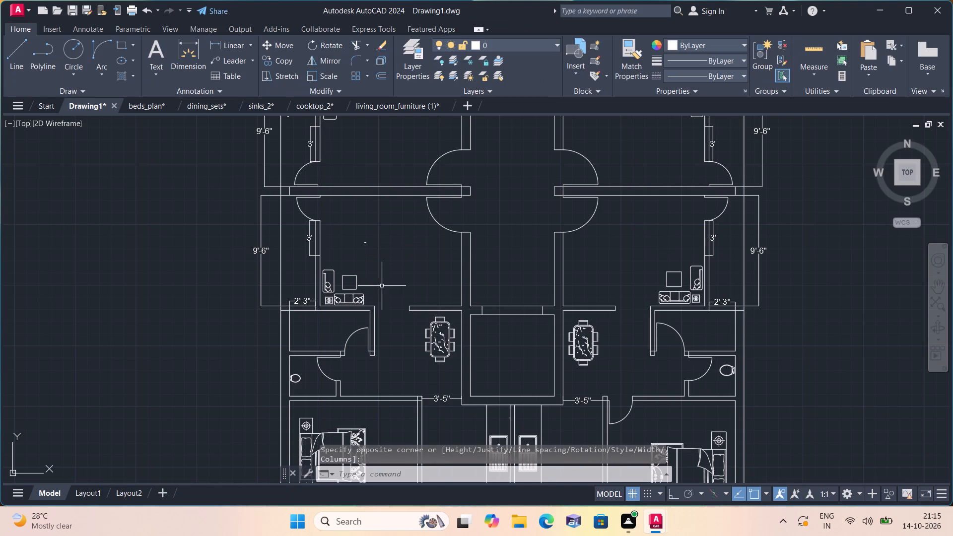
Add multiline text in the middle of the northwest unit's living room reading "LIVING ROOM" with 12'-3"X9'-6" on the second line.
{"action": "scroll", "coordinate": [383, 285], "scroll_direction": "up", "scroll_amount": 1}
{"action": "middle_click_drag", "start_coordinate": [380, 285], "coordinate": [373, 199]}
{"action": "scroll", "coordinate": [394, 259], "scroll_direction": "down", "scroll_amount": 1}
{"action": "middle_click_drag", "start_coordinate": [391, 259], "coordinate": [385, 183]}
{"action": "scroll", "coordinate": [396, 235], "scroll_direction": "down", "scroll_amount": 1}
{"action": "scroll", "coordinate": [396, 235], "scroll_direction": "up", "scroll_amount": 1}
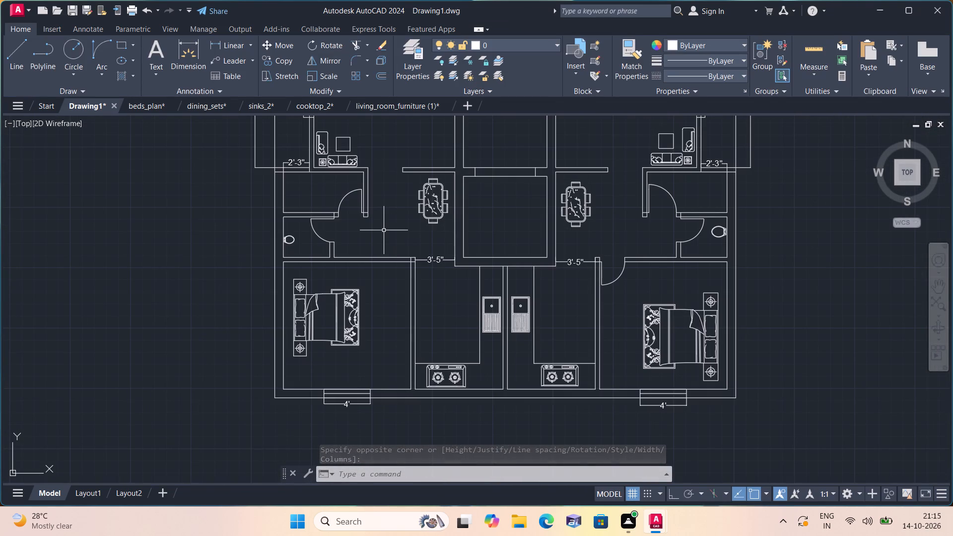
{"action": "scroll", "coordinate": [384, 240], "scroll_direction": "up", "scroll_amount": 1}
{"action": "scroll", "coordinate": [384, 240], "scroll_direction": "down", "scroll_amount": 1}
{"action": "middle_click_drag", "start_coordinate": [382, 206], "coordinate": [378, 211]}
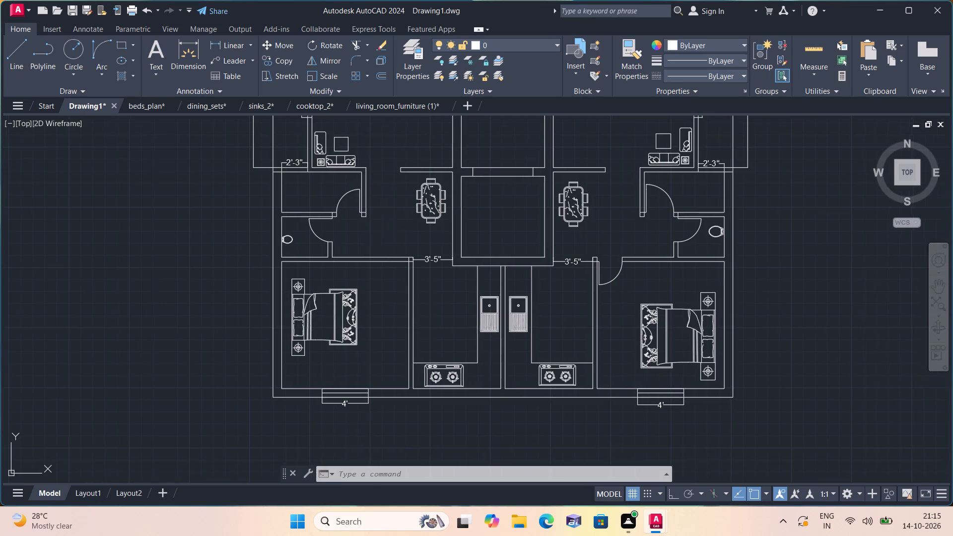
{"action": "middle_click_drag", "start_coordinate": [378, 211], "coordinate": [409, 354]}
{"action": "middle_click_drag", "start_coordinate": [402, 269], "coordinate": [414, 383]}
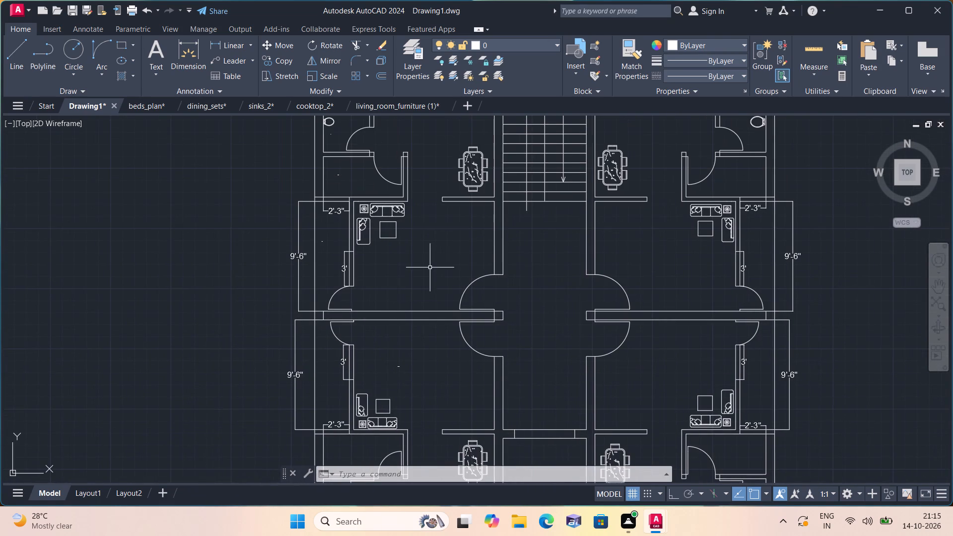
{"action": "key", "text": "space"}
{"action": "triple_click", "coordinate": [423, 268]}
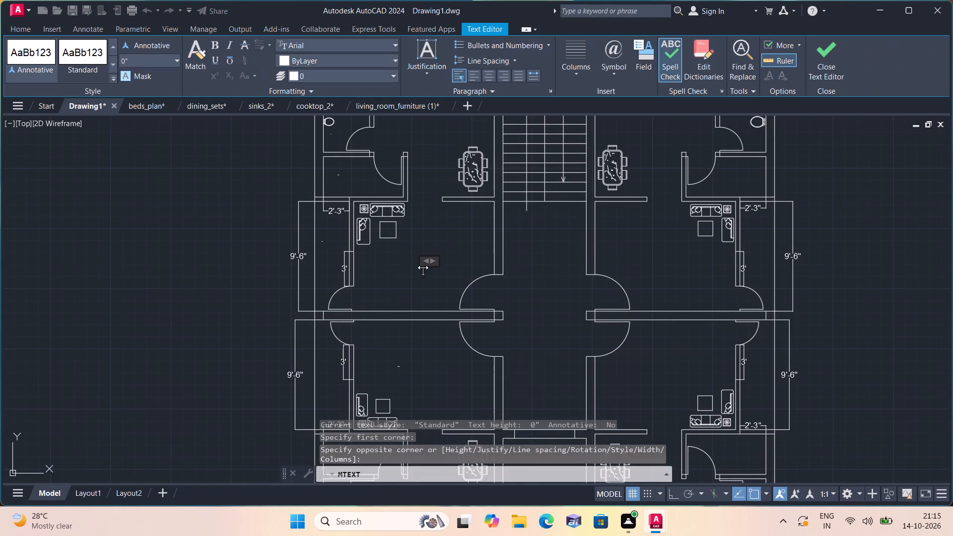
{"action": "type", "text": "LIVING ROOM"}
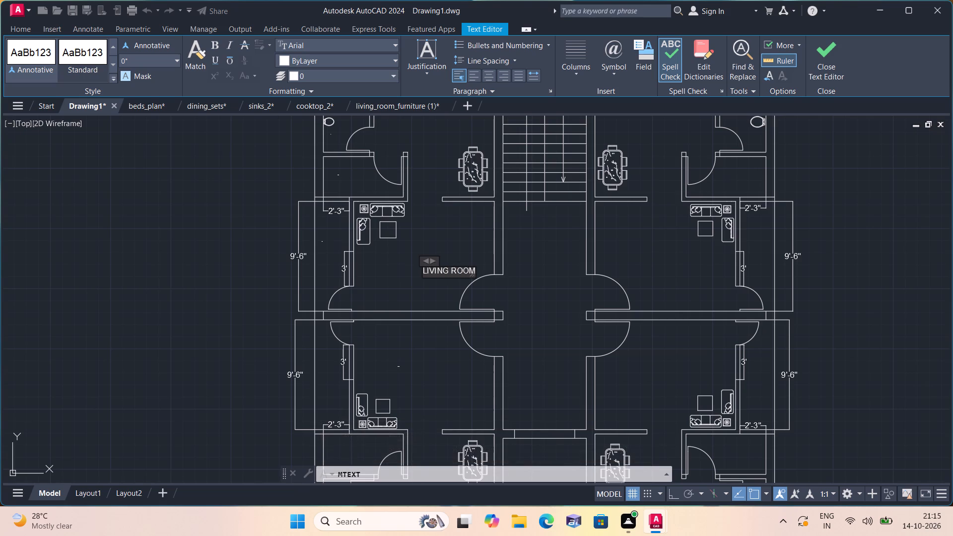
{"action": "key", "text": "Return"}
{"action": "type", "text": "12'-3\""}
{"action": "type", "text": "X9'-6\""}
{"action": "left_click", "coordinate": [402, 281]}
Add multiline text in the southwest unit's balcony, beside the living room, reading "BALCONY" with 9'-6"X3' on the second line.
{"action": "scroll", "coordinate": [401, 288], "scroll_direction": "down", "scroll_amount": 1}
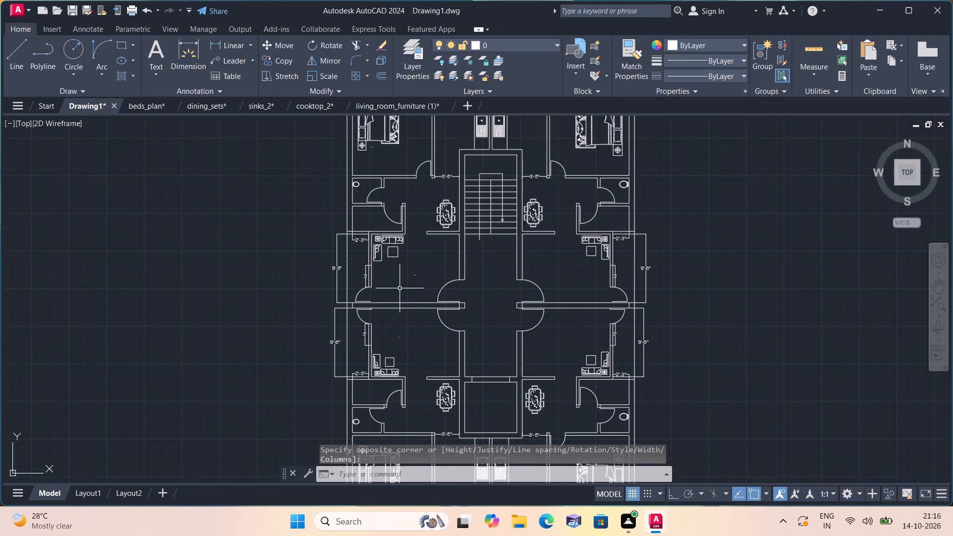
{"action": "middle_click_drag", "start_coordinate": [398, 288], "coordinate": [396, 263]}
{"action": "scroll", "coordinate": [348, 331], "scroll_direction": "up", "scroll_amount": 2}
{"action": "key", "text": "space"}
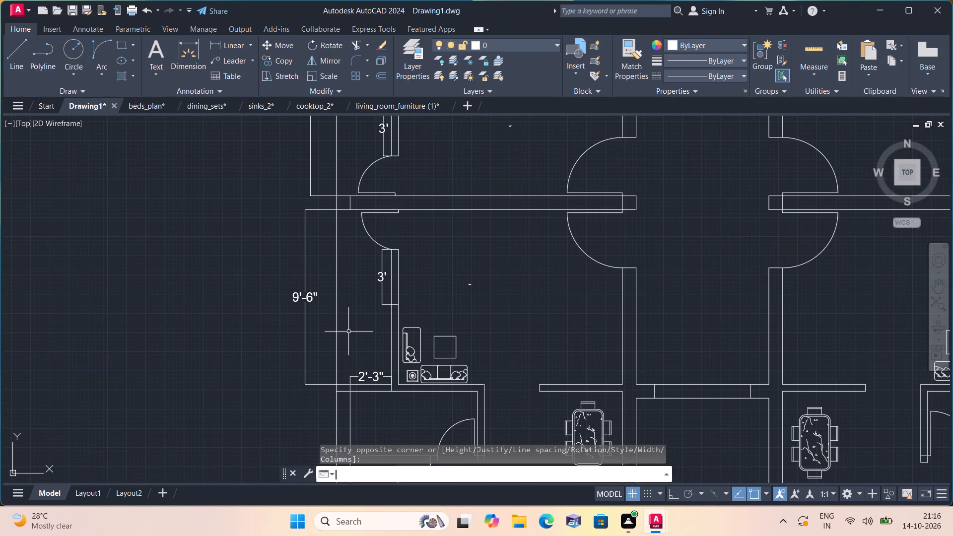
{"action": "triple_click", "coordinate": [349, 330]}
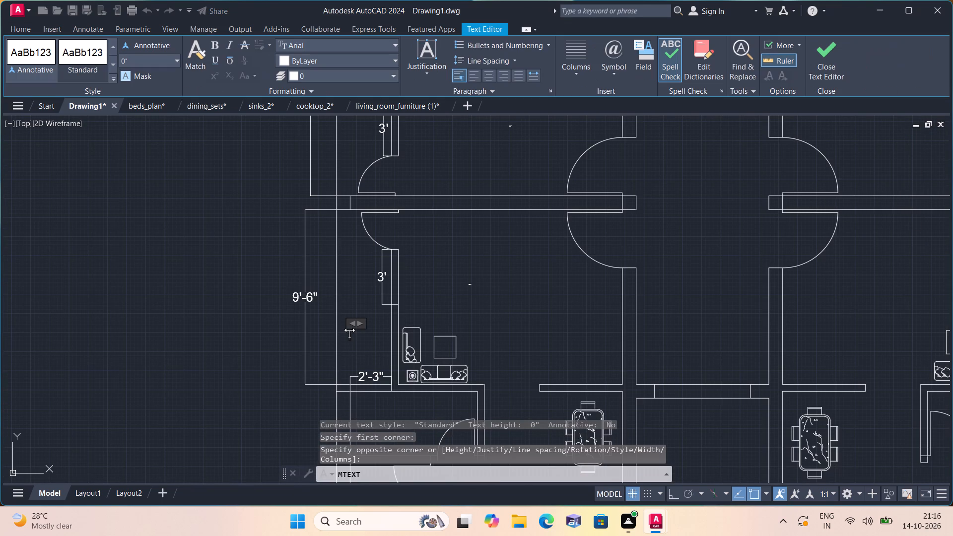
{"action": "scroll", "coordinate": [349, 330], "scroll_direction": "down", "scroll_amount": 1}
{"action": "scroll", "coordinate": [349, 330], "scroll_direction": "up", "scroll_amount": 1}
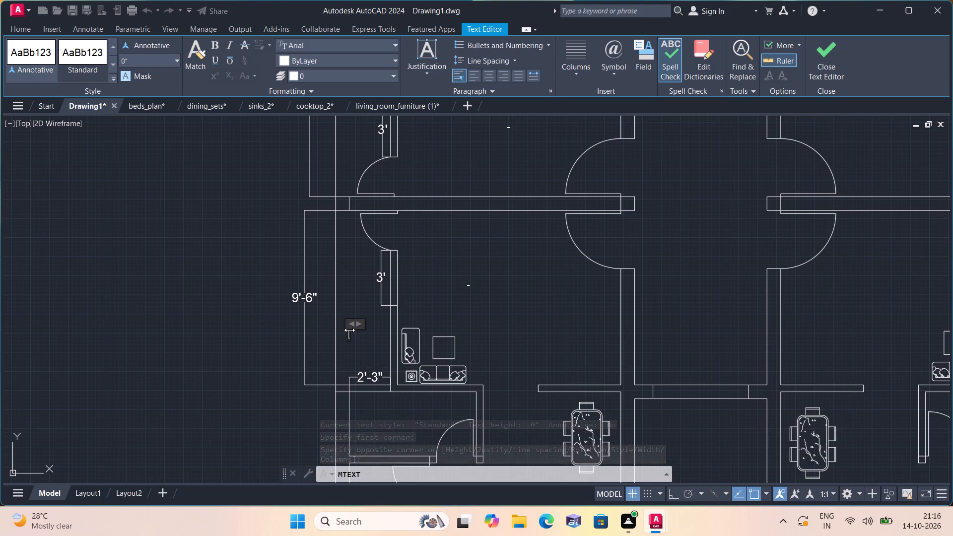
{"action": "type", "text": "BALCONY"}
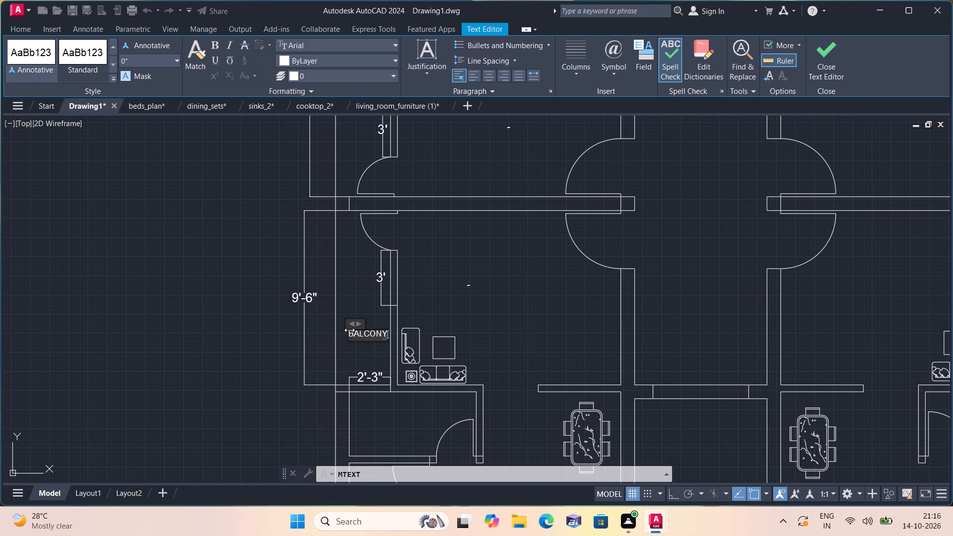
{"action": "key", "text": "Return"}
{"action": "key", "text": "9"}
{"action": "type", "text": "'7"}
{"action": "key", "text": "BackSpace"}
{"action": "type", "text": "-6\""}
{"action": "key", "text": "x"}
{"action": "type", "text": "3'"}
{"action": "left_click", "coordinate": [357, 310]}
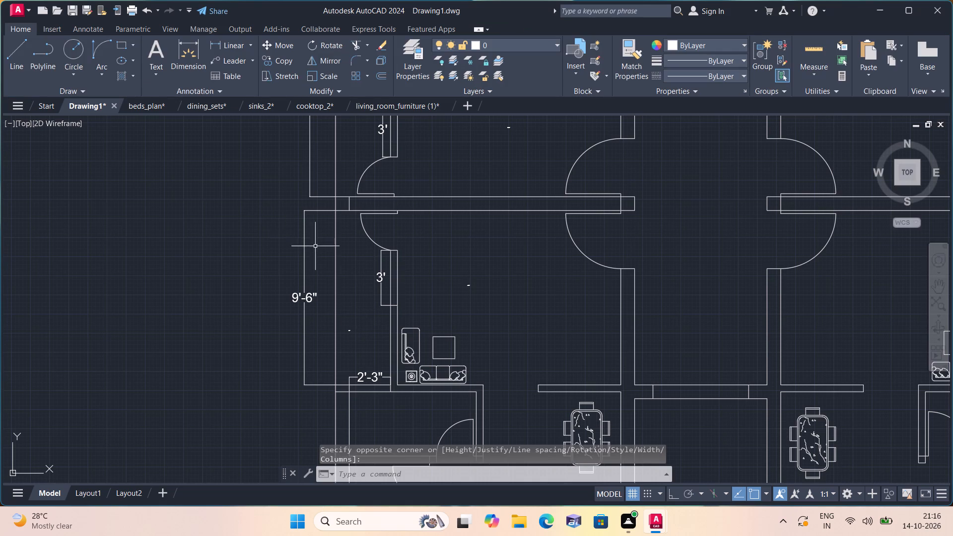
Add multiline text in the middle of the southwest unit's bathroom reading "BATHROOM" with 6'-11"X3'-6" on the second line.
{"action": "middle_click_drag", "start_coordinate": [394, 262], "coordinate": [368, 151]}
{"action": "middle_click_drag", "start_coordinate": [368, 287], "coordinate": [380, 202]}
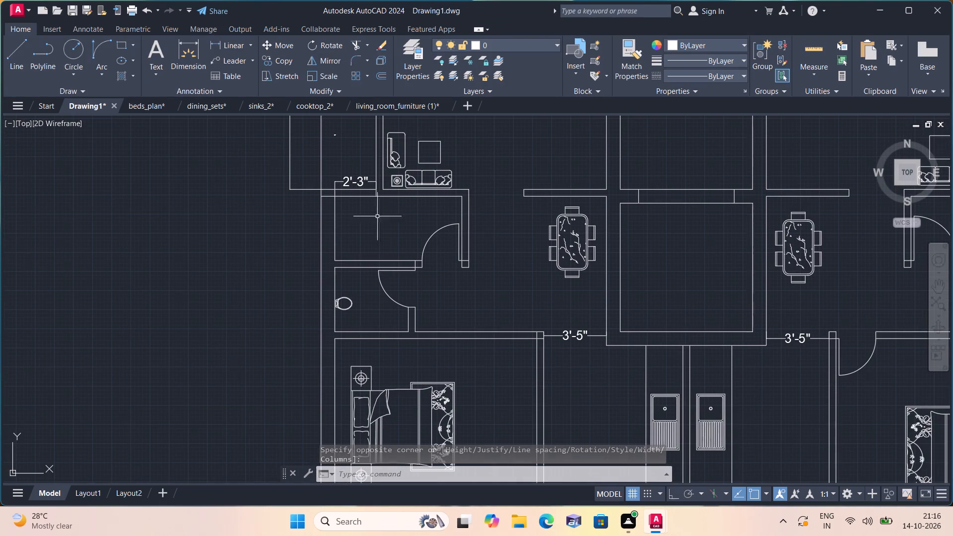
{"action": "key", "text": "space"}
{"action": "triple_click", "coordinate": [364, 234]}
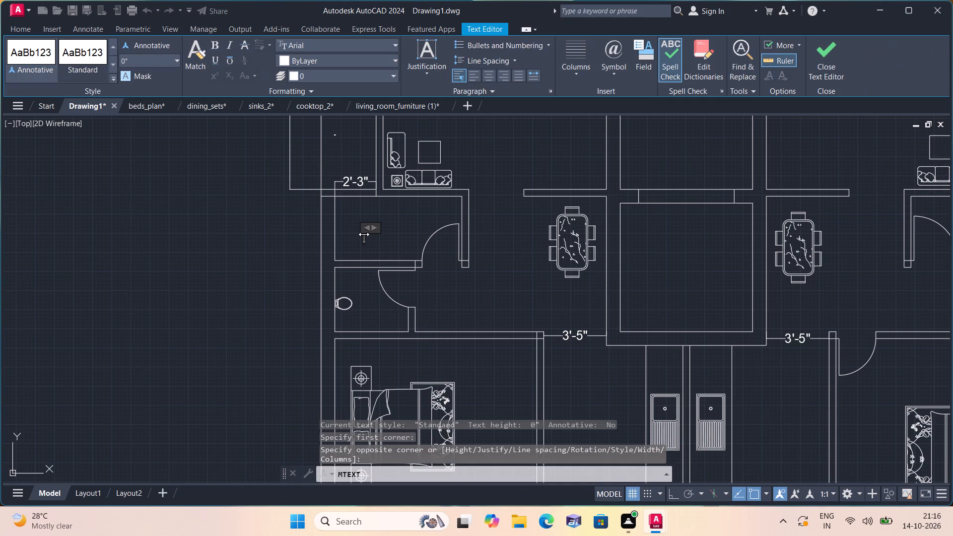
{"action": "type", "text": "BATHROOM"}
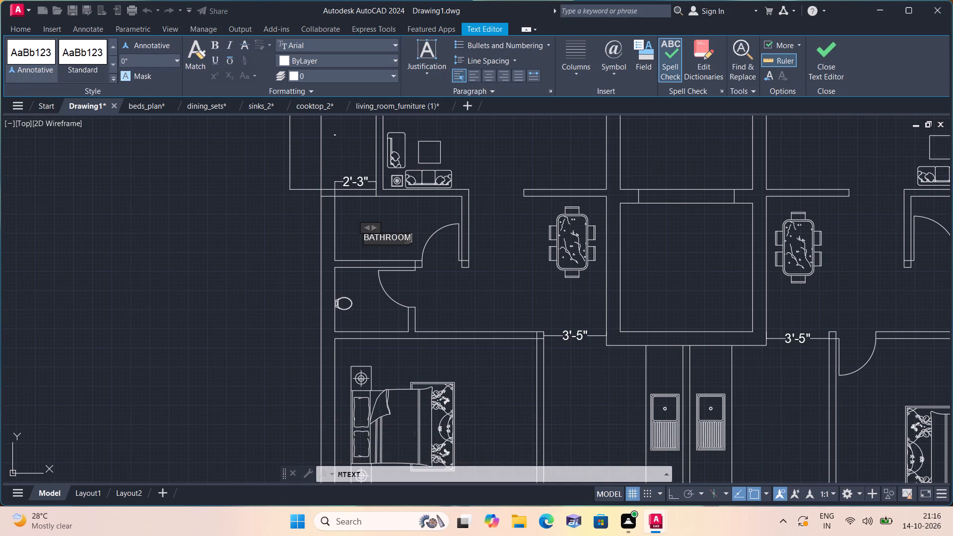
{"action": "key", "text": "Return"}
{"action": "type", "text": "6'-11\"X3'-6\""}
{"action": "left_click", "coordinate": [358, 288]}
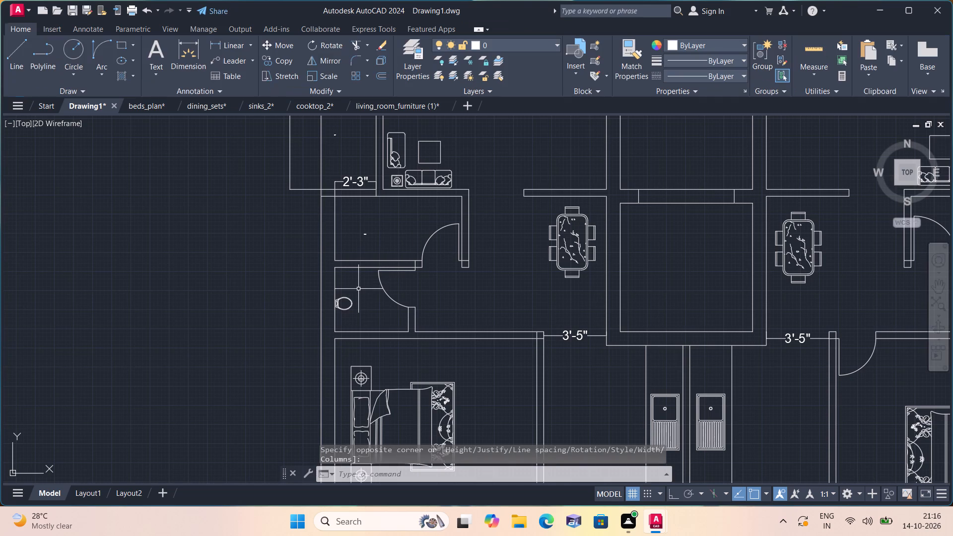
Add a multiline text label "V3" just inside the southwest bathroom's north wall, below the 2'-3" dimension.
{"action": "middle_click_drag", "start_coordinate": [372, 280], "coordinate": [369, 280]}
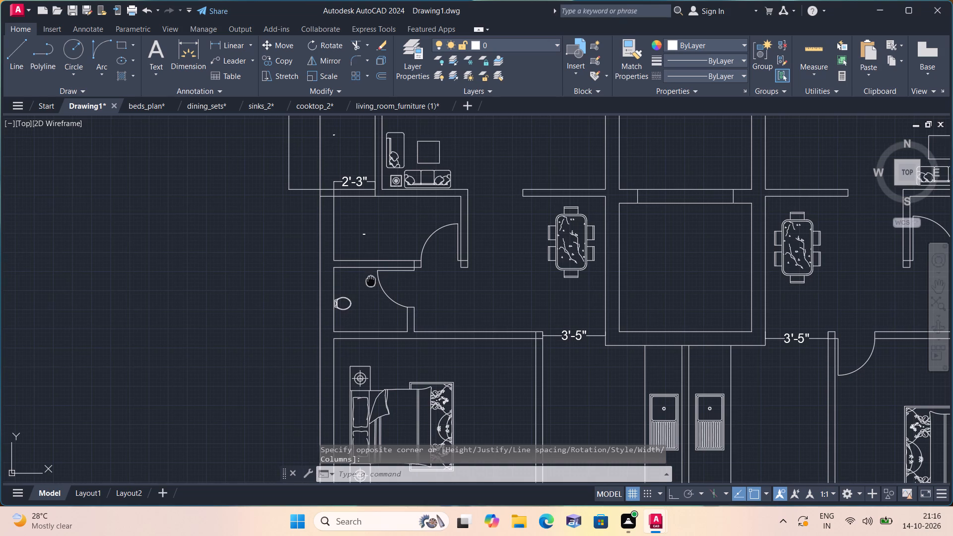
{"action": "middle_click_drag", "start_coordinate": [369, 280], "coordinate": [401, 374]}
{"action": "scroll", "coordinate": [386, 308], "scroll_direction": "up", "scroll_amount": 1}
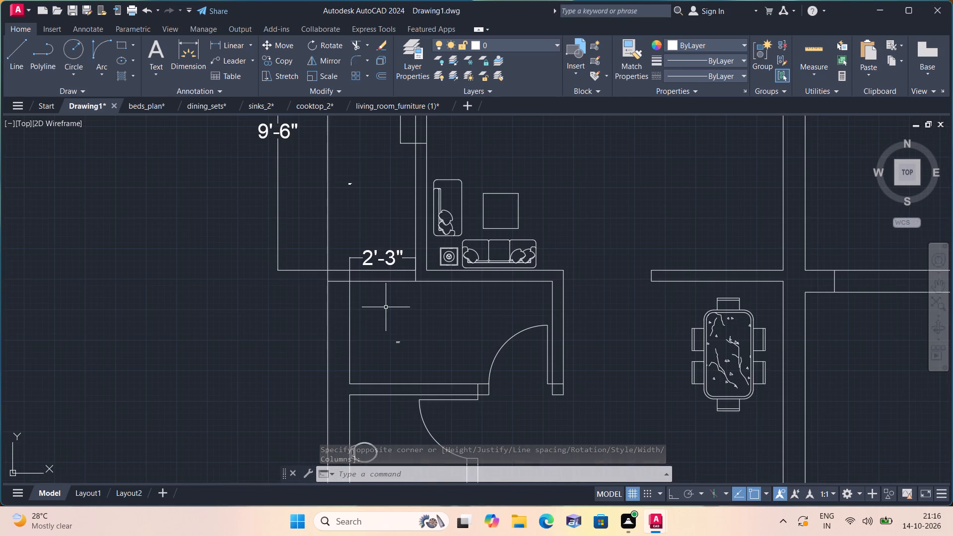
{"action": "key", "text": "space"}
{"action": "triple_click", "coordinate": [380, 293]}
{"action": "left_click", "coordinate": [380, 293]}
{"action": "key", "text": "v"}
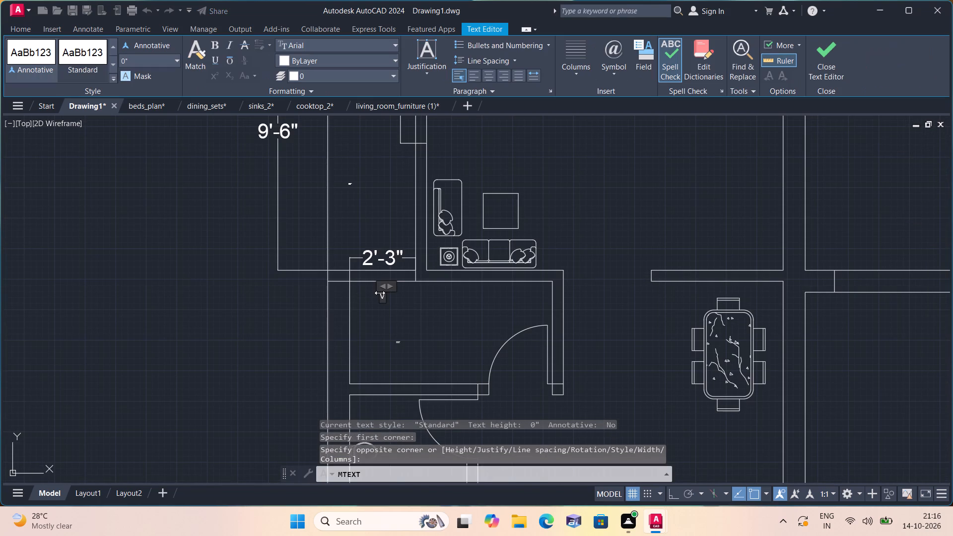
{"action": "key", "text": "3"}
{"action": "left_click", "coordinate": [392, 321]}
Add a multiline text label "W1" just inside the northwest bedroom's north wall, below the 4' window.
{"action": "middle_click_drag", "start_coordinate": [394, 327], "coordinate": [379, 280]}
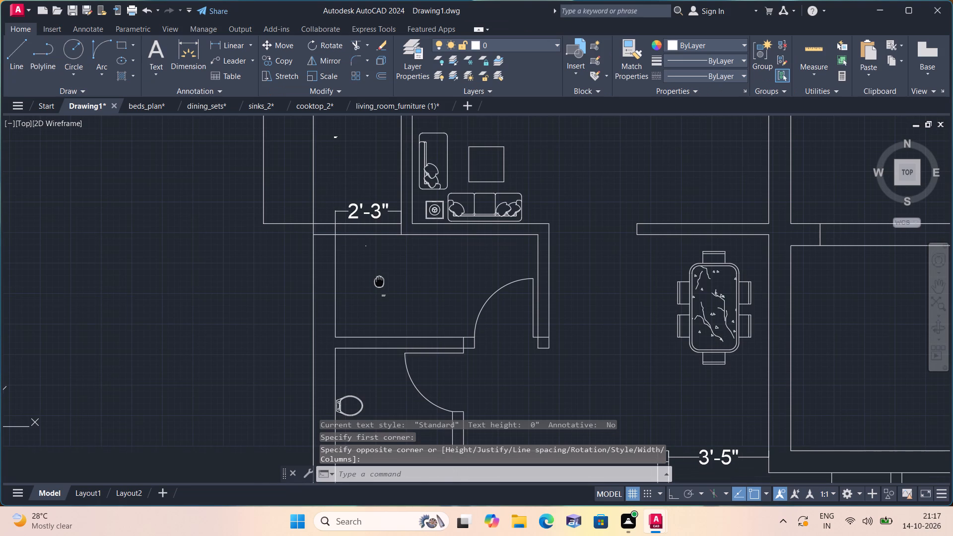
{"action": "middle_click_drag", "start_coordinate": [379, 280], "coordinate": [377, 313]}
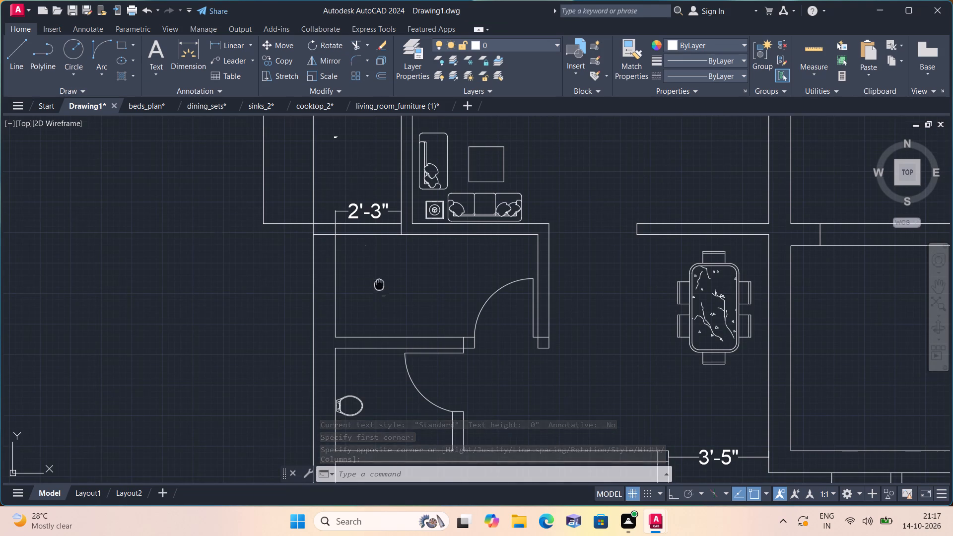
{"action": "middle_click_drag", "start_coordinate": [377, 313], "coordinate": [394, 396]}
{"action": "scroll", "coordinate": [388, 247], "scroll_direction": "down", "scroll_amount": 2}
{"action": "middle_click_drag", "start_coordinate": [404, 228], "coordinate": [396, 441]}
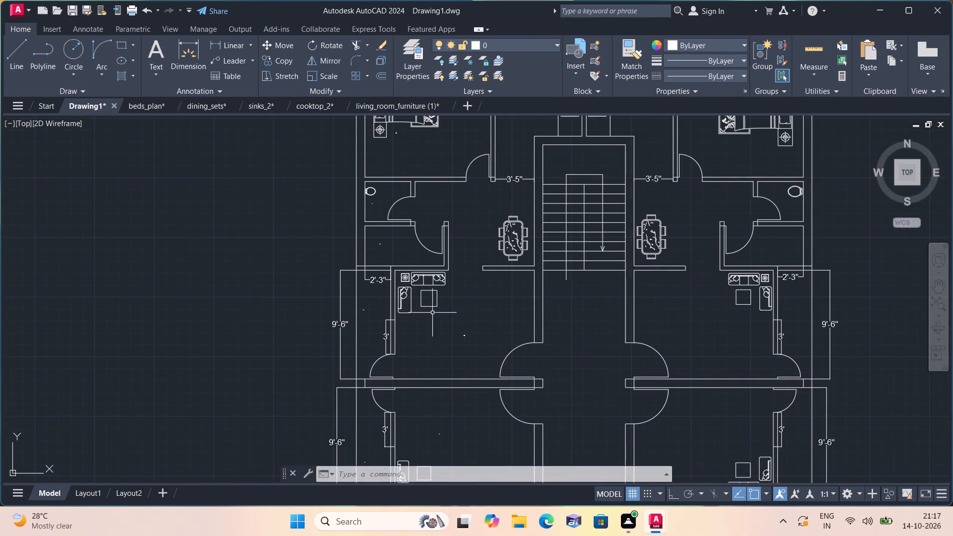
{"action": "middle_click_drag", "start_coordinate": [414, 270], "coordinate": [418, 455]}
{"action": "scroll", "coordinate": [432, 233], "scroll_direction": "up", "scroll_amount": 2}
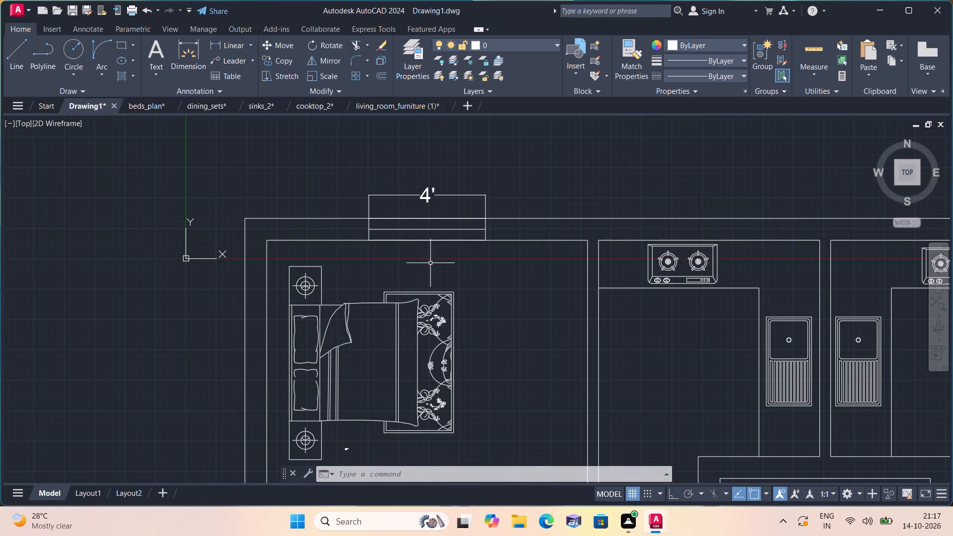
{"action": "key", "text": "space"}
{"action": "triple_click", "coordinate": [424, 247]}
{"action": "key", "text": "w"}
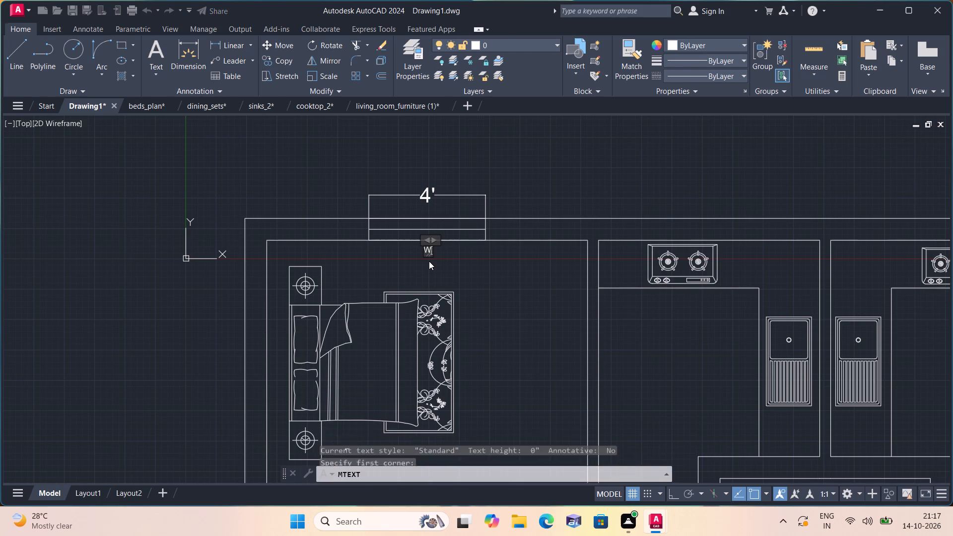
{"action": "key", "text": "1"}
{"action": "left_click", "coordinate": [449, 278]}
Add multiline text in the southwest unit's toilet, beside the WC, reading "TOILET" with 4'-3'6" on the second line.
{"action": "middle_click_drag", "start_coordinate": [483, 318], "coordinate": [455, 264]}
{"action": "scroll", "coordinate": [436, 212], "scroll_direction": "down", "scroll_amount": 1}
{"action": "middle_click_drag", "start_coordinate": [449, 332], "coordinate": [434, 280]}
{"action": "scroll", "coordinate": [443, 330], "scroll_direction": "down", "scroll_amount": 1}
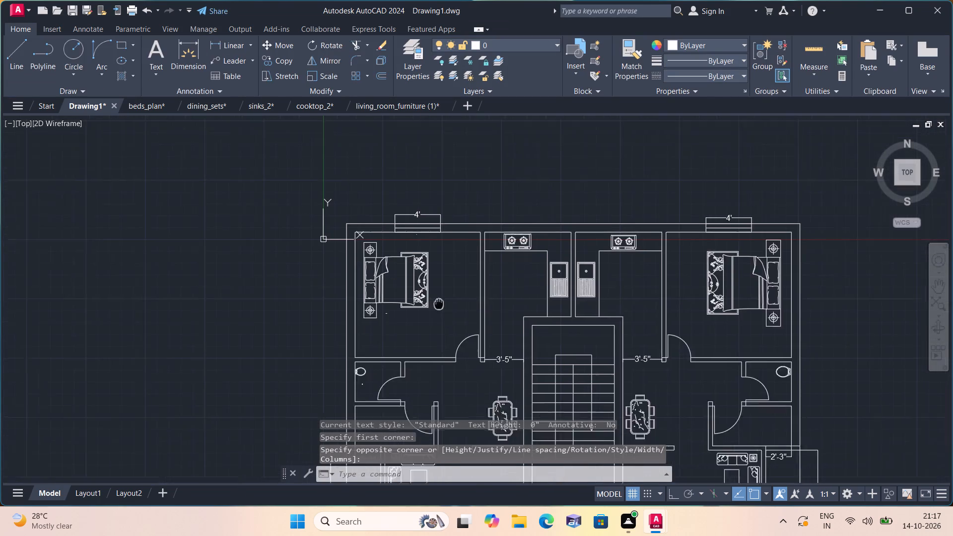
{"action": "middle_click_drag", "start_coordinate": [466, 345], "coordinate": [430, 238]}
{"action": "scroll", "coordinate": [465, 345], "scroll_direction": "down", "scroll_amount": 1}
{"action": "middle_click_drag", "start_coordinate": [457, 317], "coordinate": [426, 223]}
{"action": "middle_click_drag", "start_coordinate": [446, 285], "coordinate": [409, 177]}
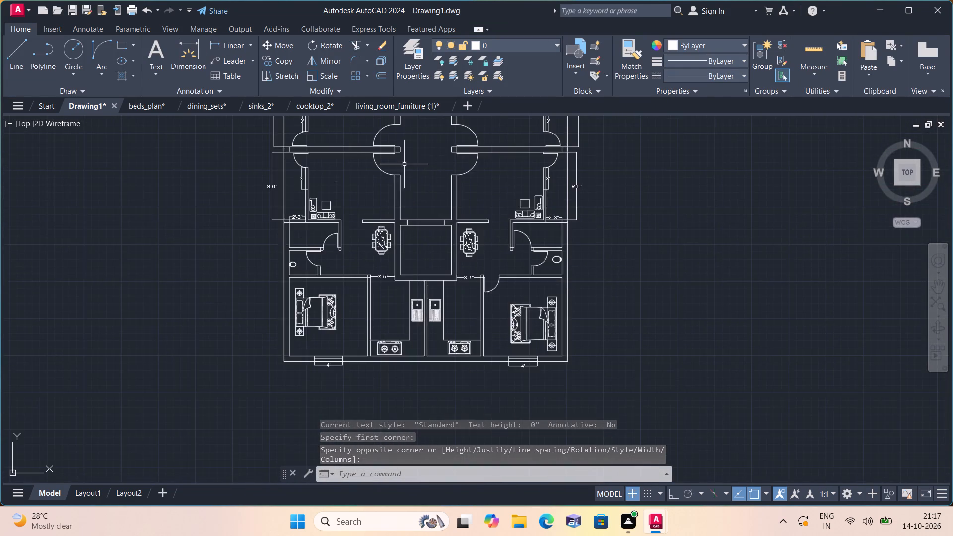
{"action": "scroll", "coordinate": [462, 260], "scroll_direction": "down", "scroll_amount": 1}
{"action": "scroll", "coordinate": [406, 270], "scroll_direction": "up", "scroll_amount": 2}
{"action": "scroll", "coordinate": [370, 254], "scroll_direction": "up", "scroll_amount": 1}
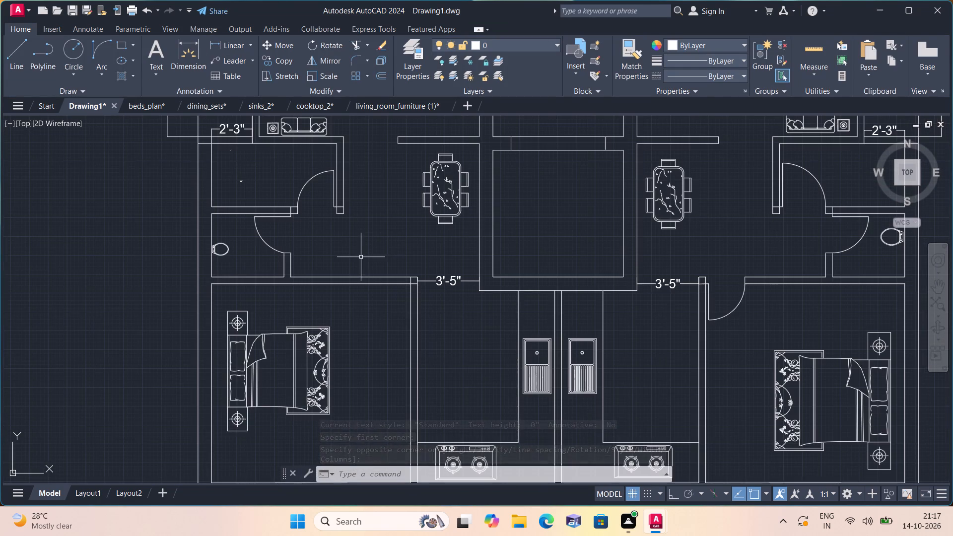
{"action": "middle_click_drag", "start_coordinate": [359, 257], "coordinate": [392, 219]}
{"action": "scroll", "coordinate": [298, 236], "scroll_direction": "up", "scroll_amount": 1}
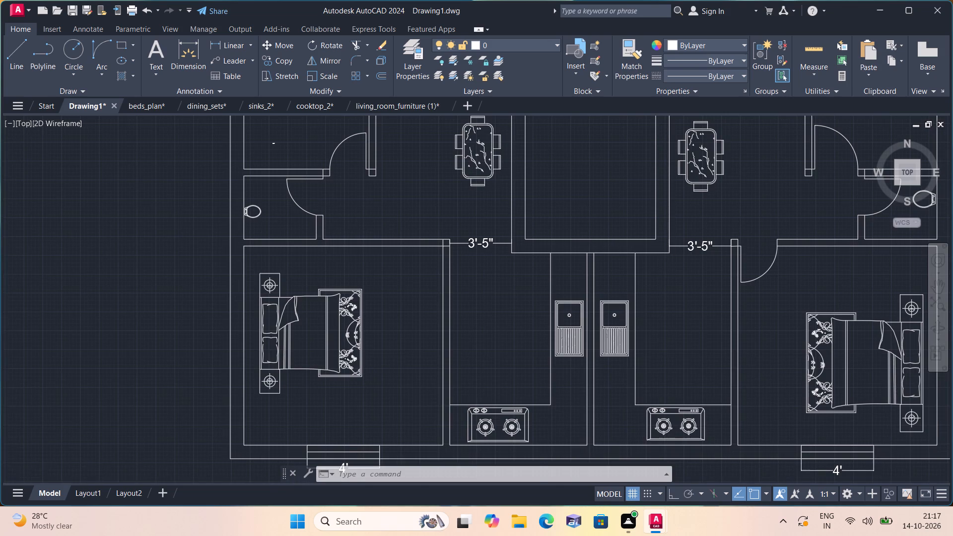
{"action": "key", "text": "space"}
{"action": "triple_click", "coordinate": [271, 222]}
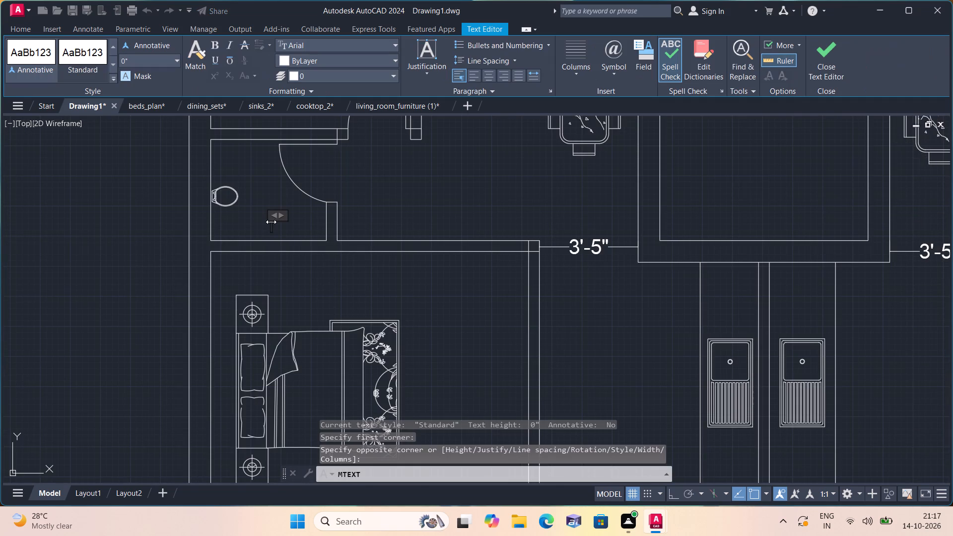
{"action": "type", "text": "TOILET"}
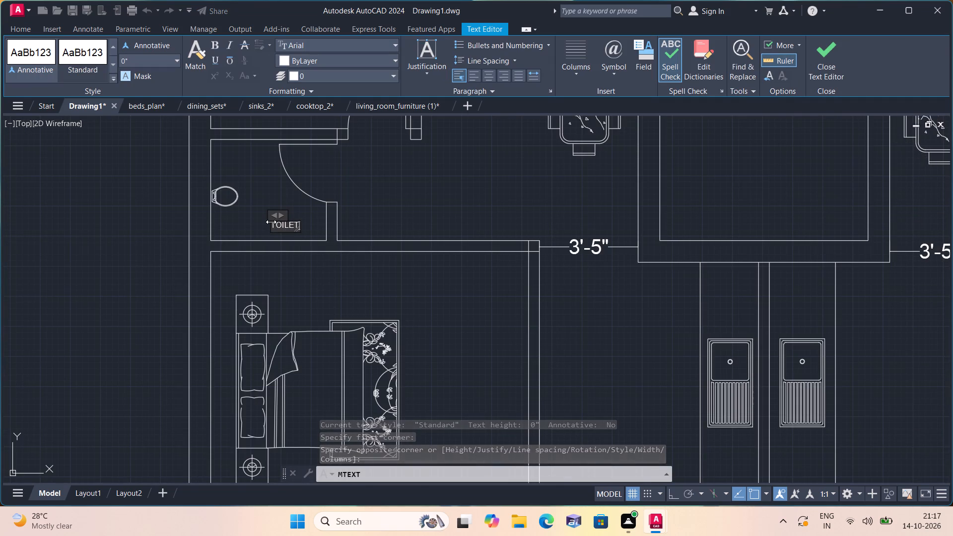
{"action": "key", "text": "Return"}
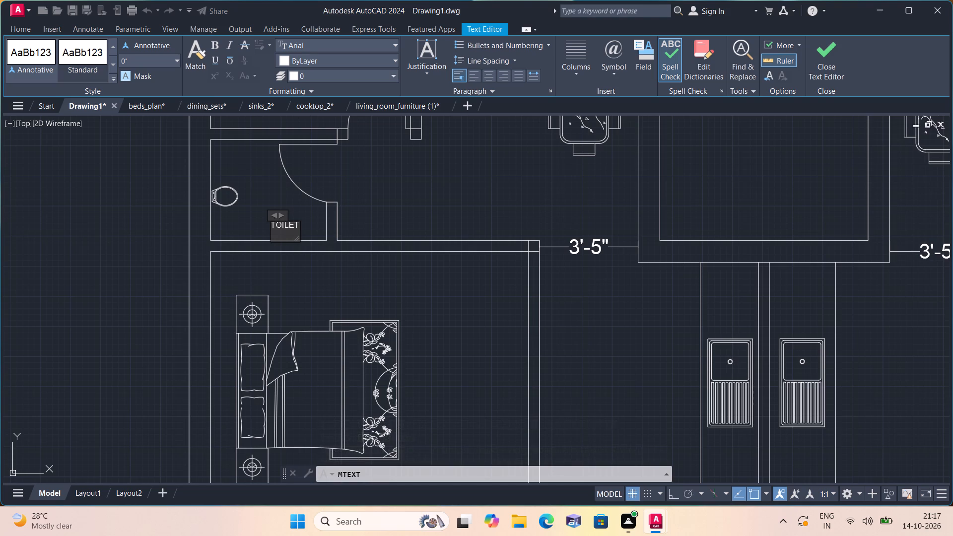
{"action": "type", "text": "4'-3'6\""}
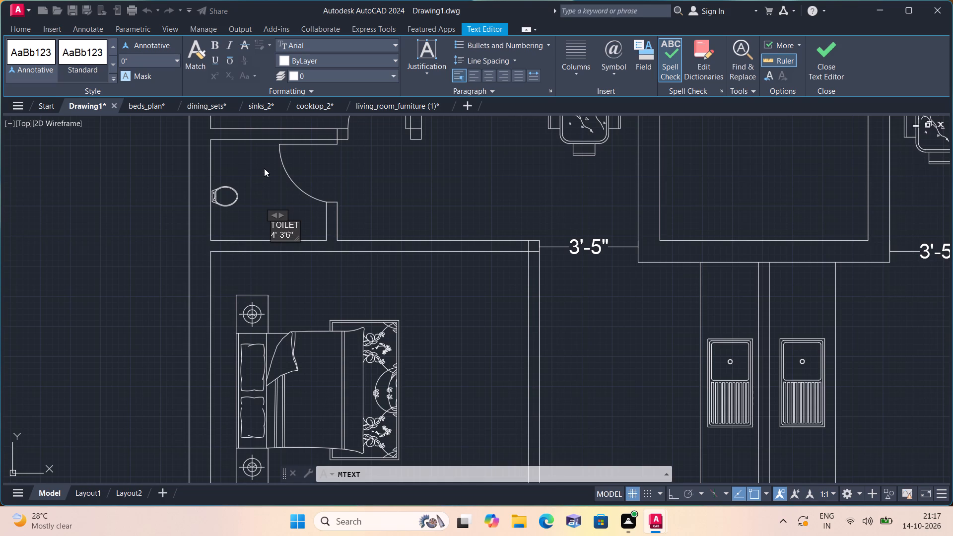
{"action": "left_click", "coordinate": [264, 168]}
{"action": "middle_click_drag", "start_coordinate": [260, 169], "coordinate": [261, 207]}
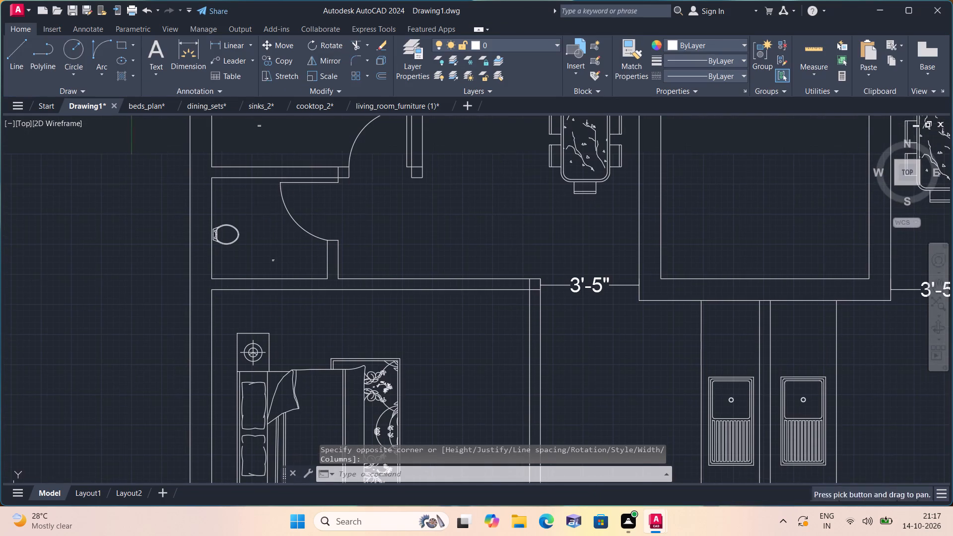
{"action": "scroll", "coordinate": [261, 207], "scroll_direction": "down", "scroll_amount": 1}
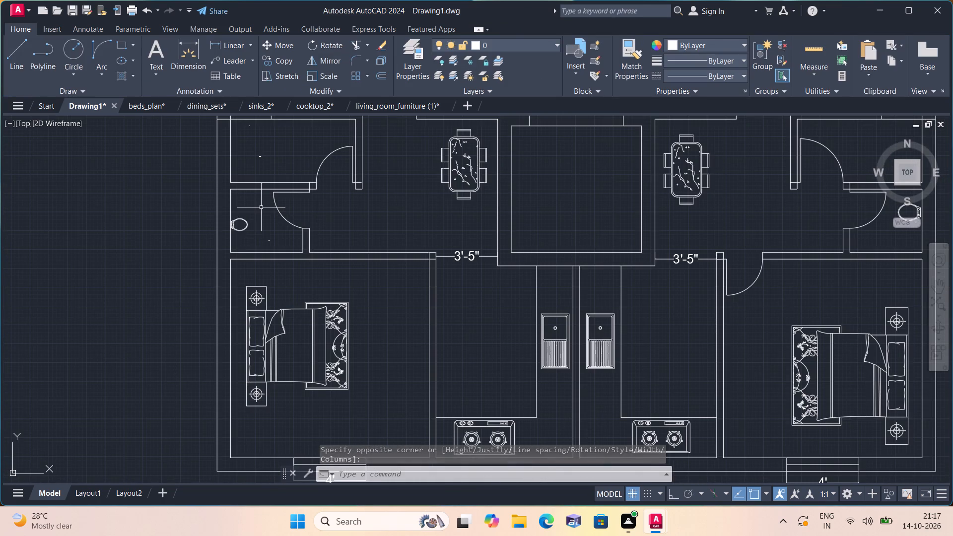
Add a multiline text label "W7" inside the southwest living room, just east of its 3' window.
{"action": "middle_click_drag", "start_coordinate": [261, 207], "coordinate": [293, 302]}
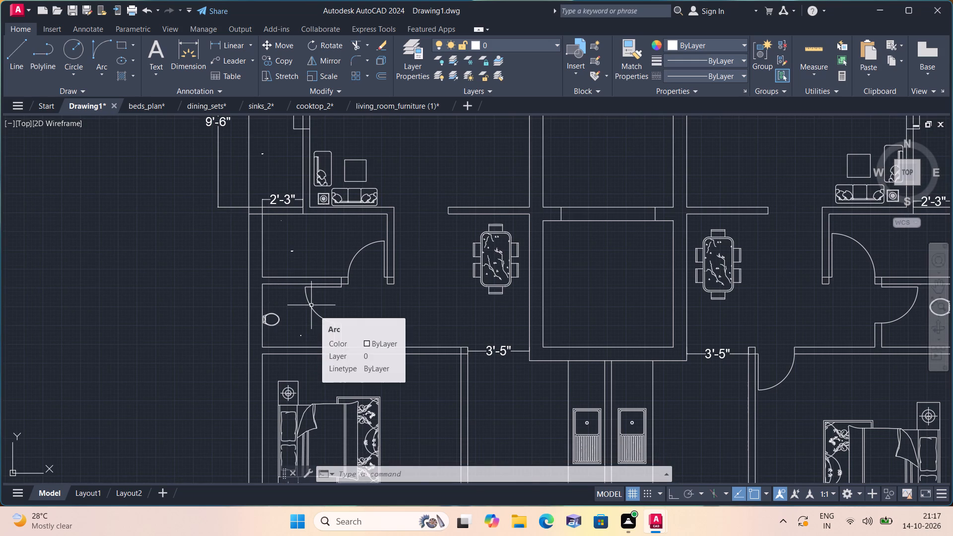
{"action": "middle_click_drag", "start_coordinate": [311, 305], "coordinate": [306, 261]}
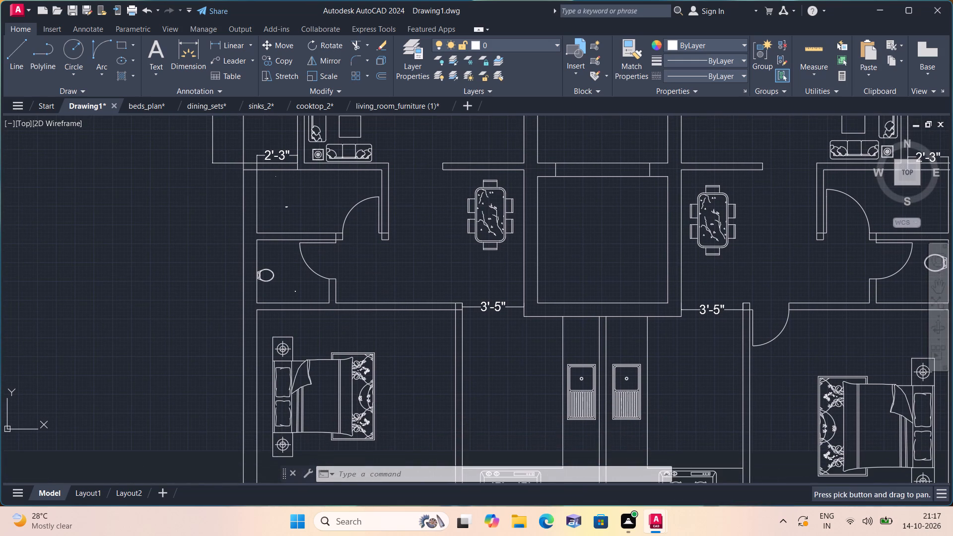
{"action": "middle_click", "coordinate": [305, 250]}
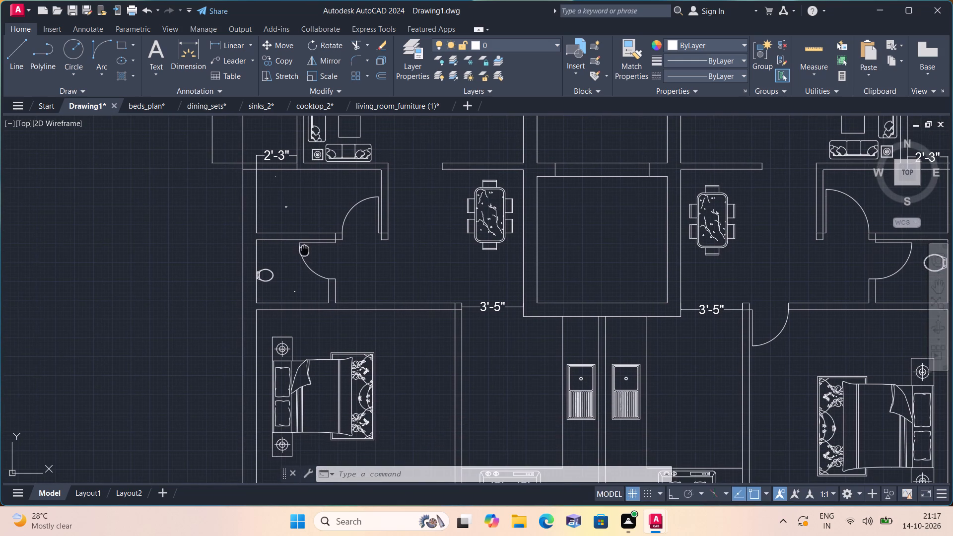
{"action": "middle_click_drag", "start_coordinate": [343, 310], "coordinate": [317, 223]}
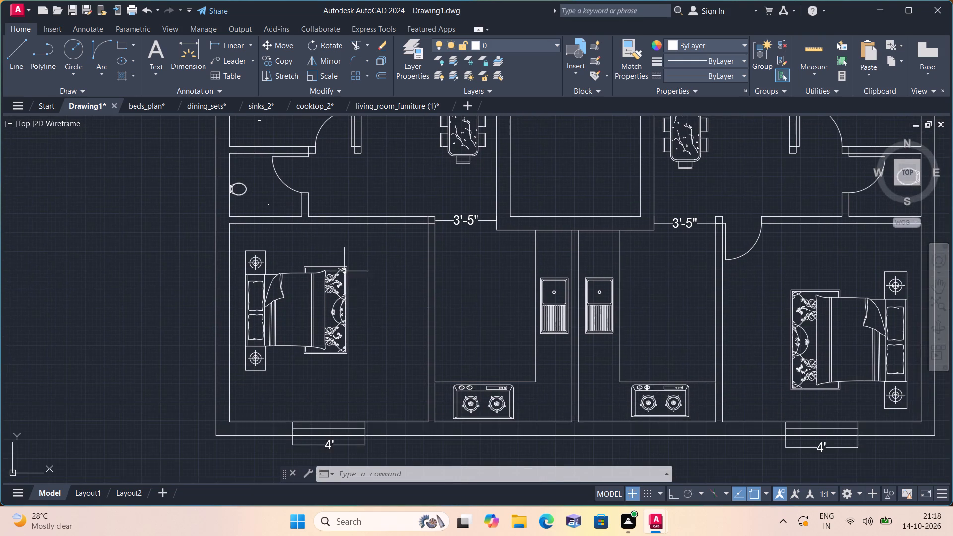
{"action": "scroll", "coordinate": [336, 241], "scroll_direction": "down", "scroll_amount": 2}
{"action": "middle_click_drag", "start_coordinate": [344, 213], "coordinate": [355, 301]}
{"action": "scroll", "coordinate": [355, 274], "scroll_direction": "up", "scroll_amount": 1}
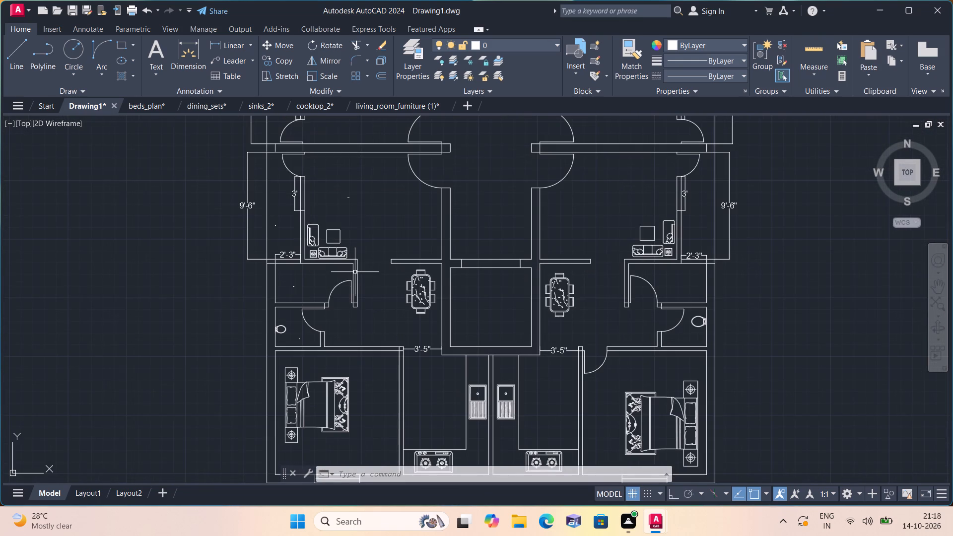
{"action": "scroll", "coordinate": [303, 232], "scroll_direction": "up", "scroll_amount": 2}
{"action": "middle_click_drag", "start_coordinate": [292, 232], "coordinate": [301, 258]}
{"action": "middle_click_drag", "start_coordinate": [305, 264], "coordinate": [316, 289]}
{"action": "key", "text": "space"}
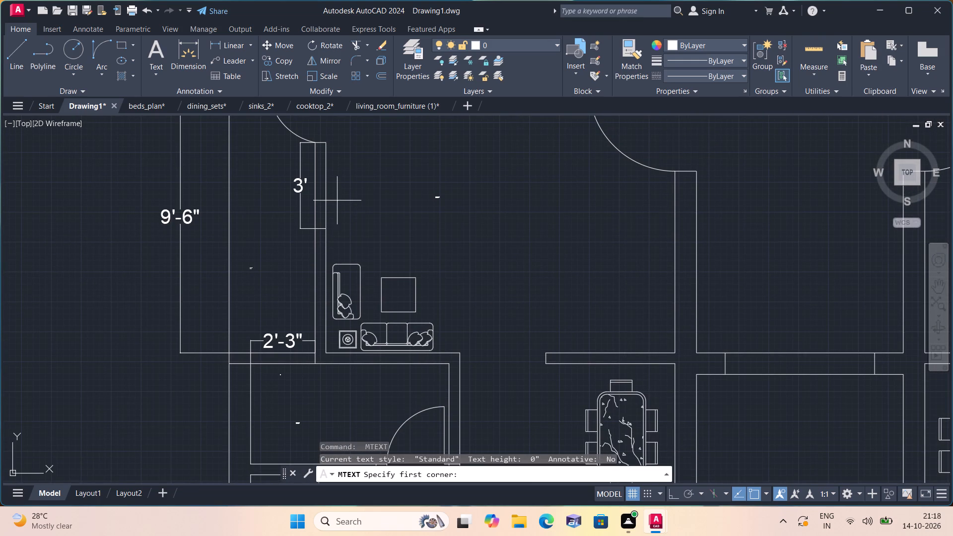
{"action": "triple_click", "coordinate": [338, 196]}
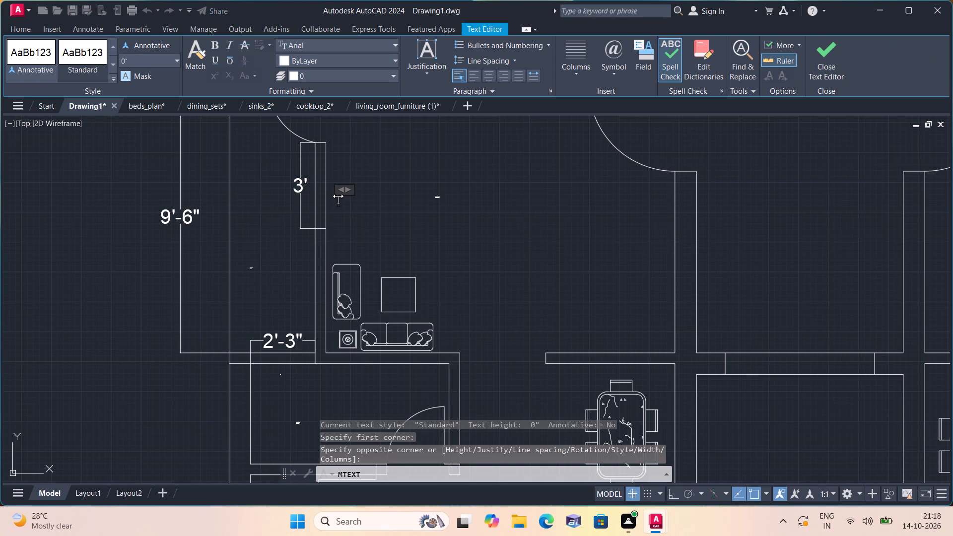
{"action": "key", "text": "w"}
{"action": "key", "text": "7"}
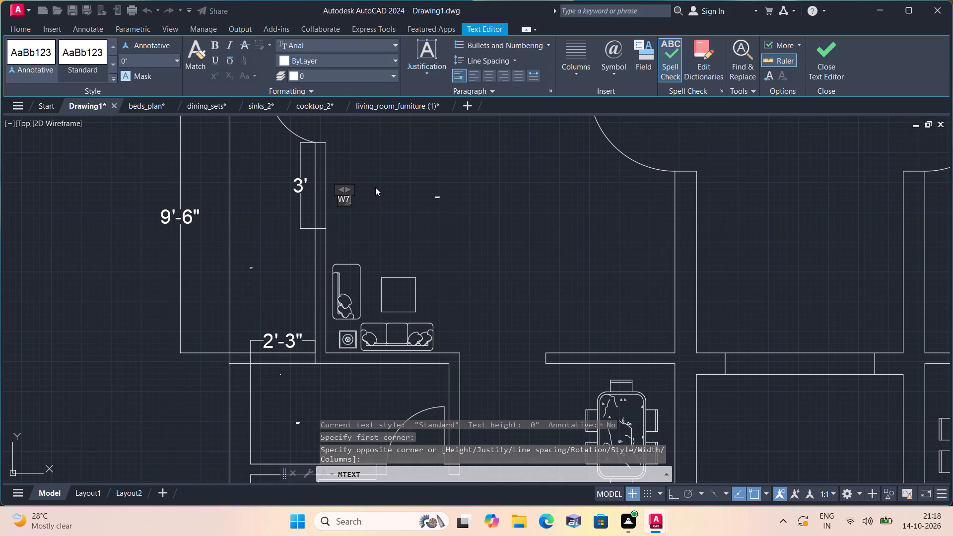
{"action": "left_click", "coordinate": [375, 187]}
Add a multiline text label "W8" inside the northwest living room, just east of its 3' window.
{"action": "middle_click_drag", "start_coordinate": [369, 167], "coordinate": [383, 234]}
{"action": "scroll", "coordinate": [383, 239], "scroll_direction": "down", "scroll_amount": 2}
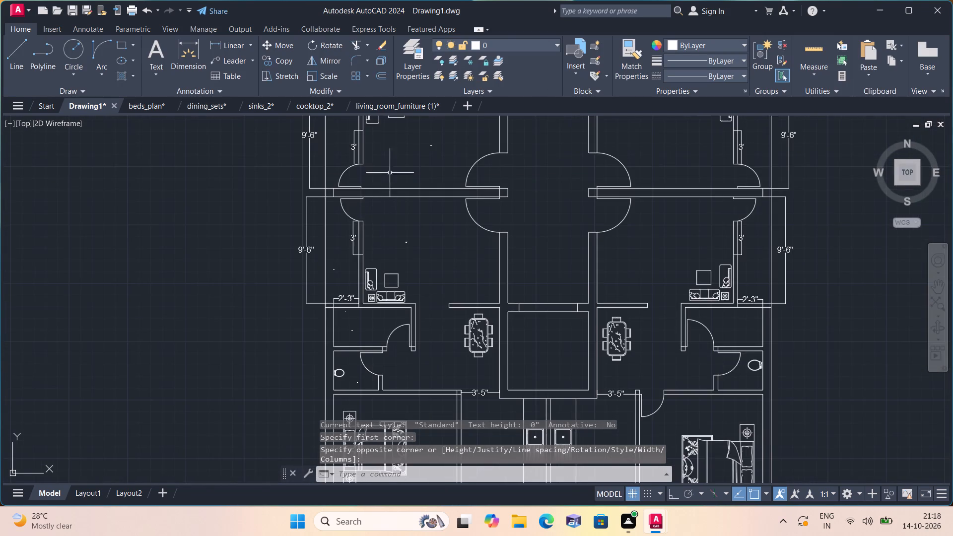
{"action": "scroll", "coordinate": [375, 142], "scroll_direction": "up", "scroll_amount": 2}
{"action": "key", "text": "space"}
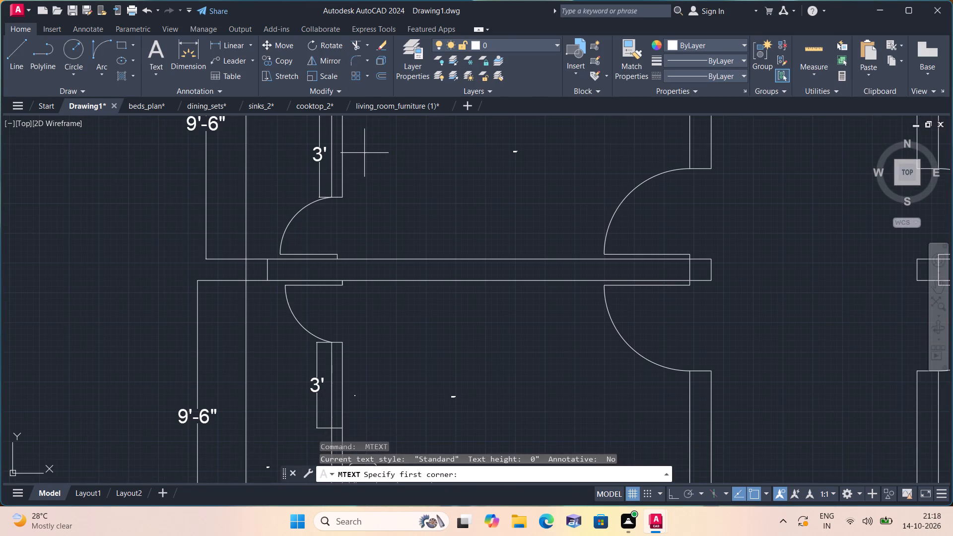
{"action": "triple_click", "coordinate": [364, 153]}
{"action": "type", "text": "W8"}
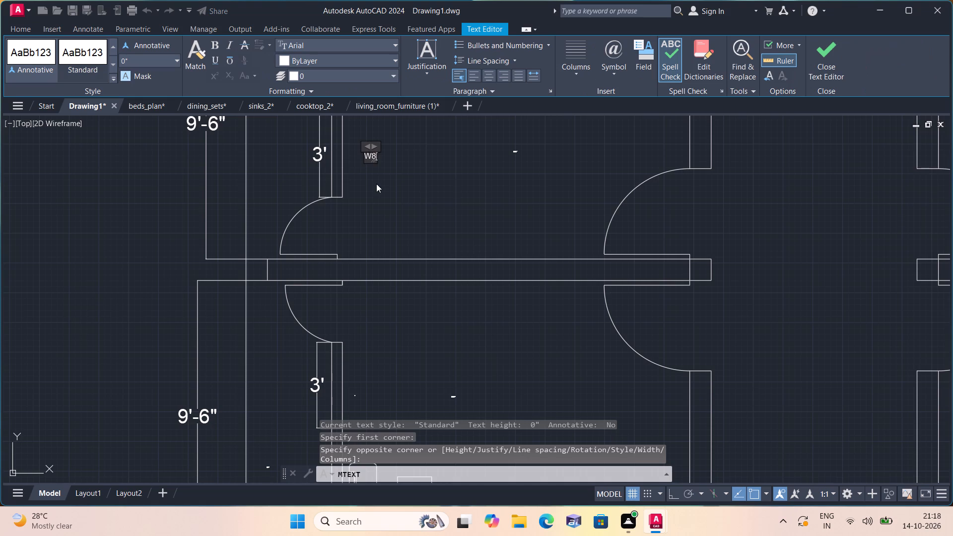
{"action": "left_click", "coordinate": [376, 184]}
Add a multiline text label "UP" in the central corridor, just south of the staircase's lowest west-side step.
{"action": "middle_click_drag", "start_coordinate": [406, 213], "coordinate": [382, 155]}
{"action": "scroll", "coordinate": [392, 169], "scroll_direction": "down", "scroll_amount": 1}
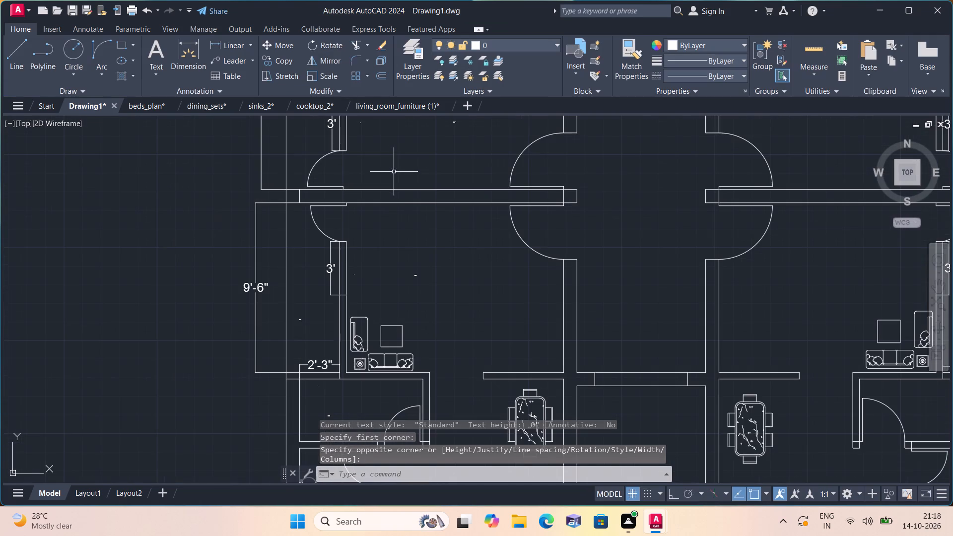
{"action": "scroll", "coordinate": [429, 215], "scroll_direction": "down", "scroll_amount": 1}
{"action": "middle_click_drag", "start_coordinate": [429, 215], "coordinate": [373, 123]}
{"action": "scroll", "coordinate": [406, 143], "scroll_direction": "down", "scroll_amount": 1}
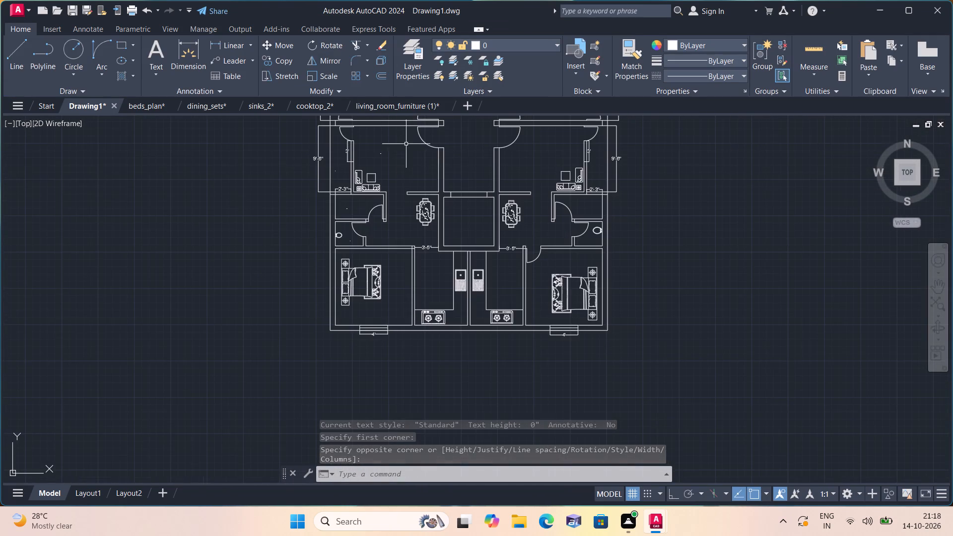
{"action": "middle_click_drag", "start_coordinate": [428, 154], "coordinate": [461, 273]}
{"action": "scroll", "coordinate": [473, 178], "scroll_direction": "up", "scroll_amount": 1}
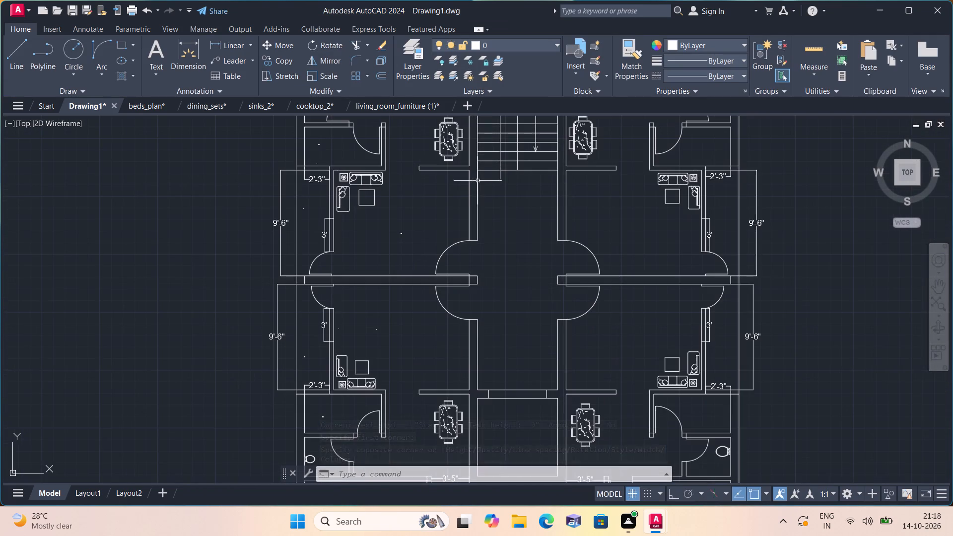
{"action": "key", "text": "space"}
{"action": "triple_click", "coordinate": [486, 189]}
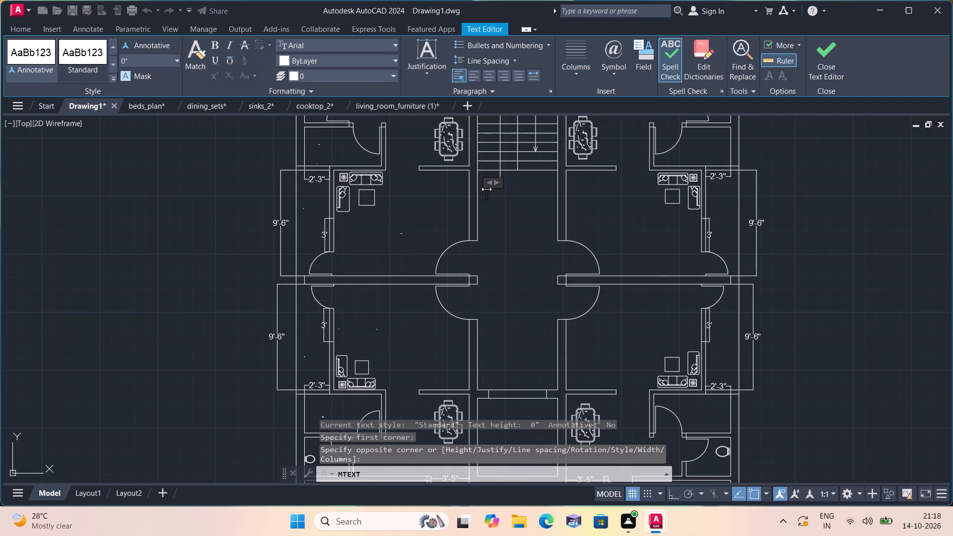
{"action": "type", "text": "UP"}
{"action": "left_click", "coordinate": [504, 220]}
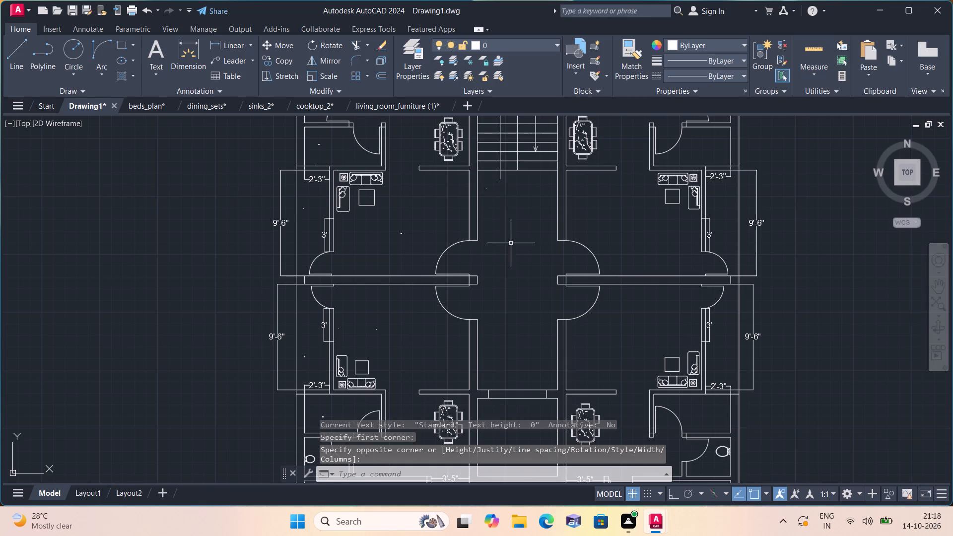
Add multiline text in the southwest bedroom, just south of the bed's rug, reading "BEDROOM" with 11'X11' on the second line.
{"action": "middle_click_drag", "start_coordinate": [508, 245], "coordinate": [467, 147]}
{"action": "middle_click_drag", "start_coordinate": [359, 296], "coordinate": [351, 151]}
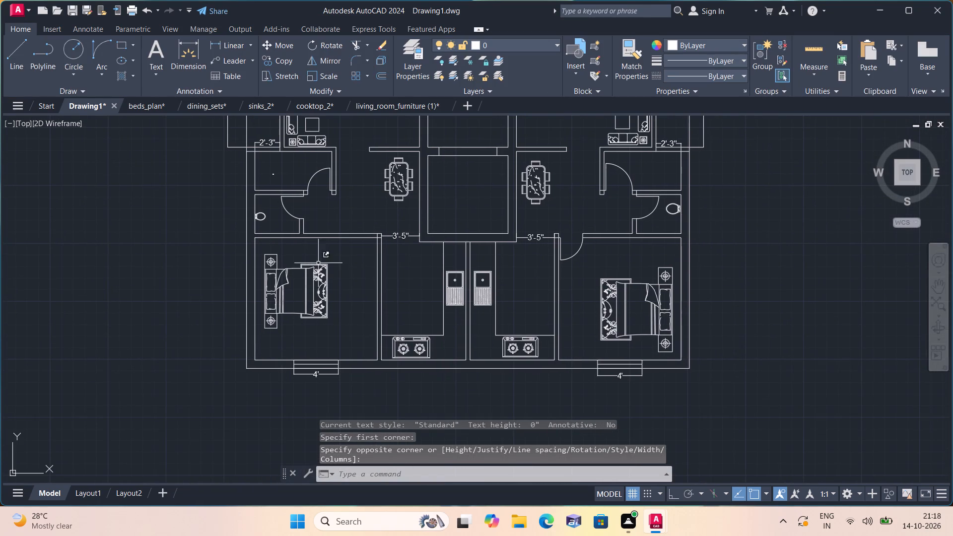
{"action": "scroll", "coordinate": [306, 246], "scroll_direction": "up", "scroll_amount": 1}
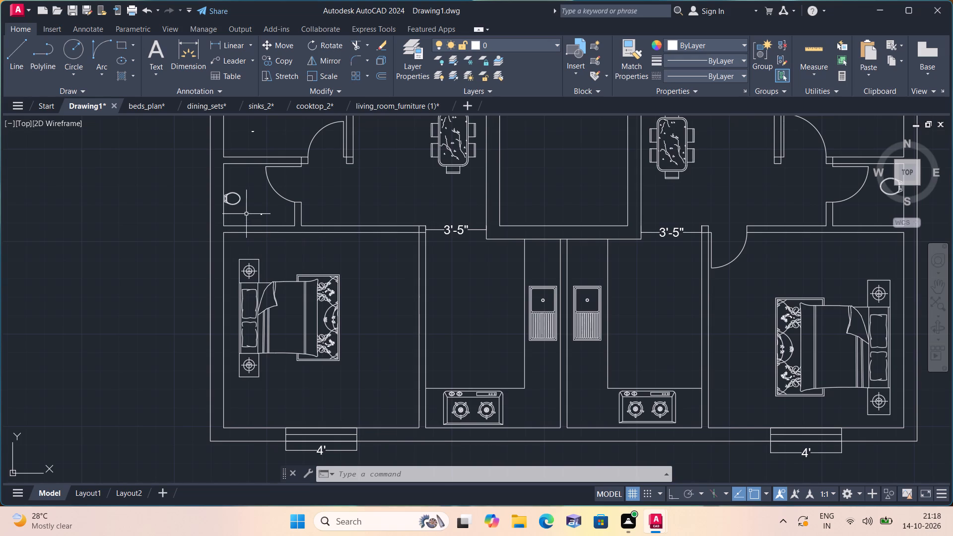
{"action": "scroll", "coordinate": [249, 195], "scroll_direction": "up", "scroll_amount": 2}
{"action": "middle_click_drag", "start_coordinate": [248, 194], "coordinate": [282, 301]}
{"action": "scroll", "coordinate": [290, 302], "scroll_direction": "down", "scroll_amount": 2}
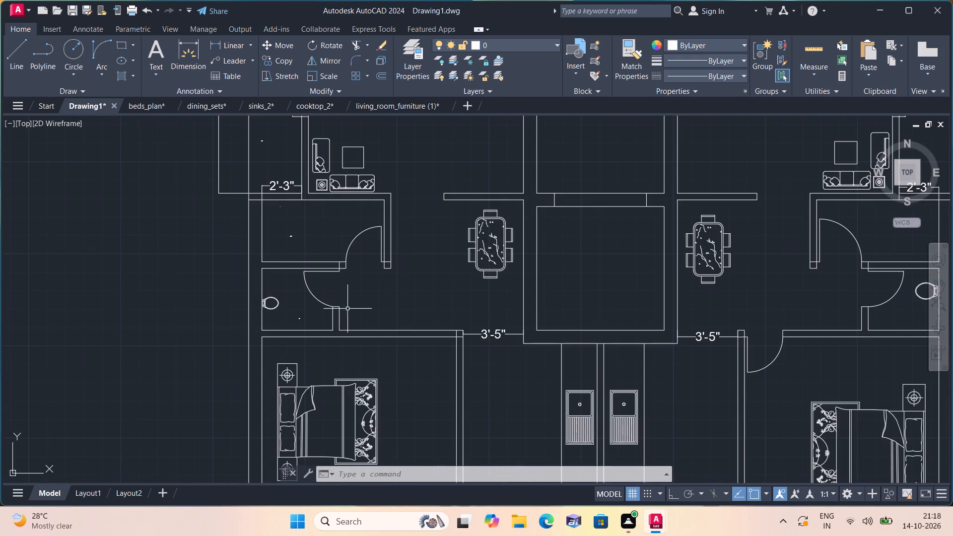
{"action": "middle_click_drag", "start_coordinate": [346, 308], "coordinate": [323, 266]}
{"action": "middle_click_drag", "start_coordinate": [351, 287], "coordinate": [350, 287]}
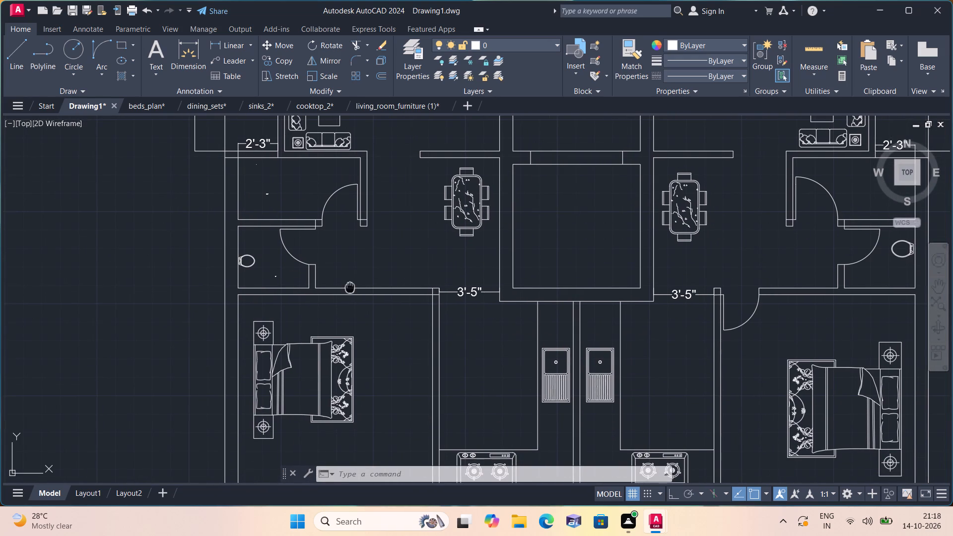
{"action": "middle_click_drag", "start_coordinate": [350, 287], "coordinate": [343, 268]}
{"action": "middle_click_drag", "start_coordinate": [360, 299], "coordinate": [353, 249]}
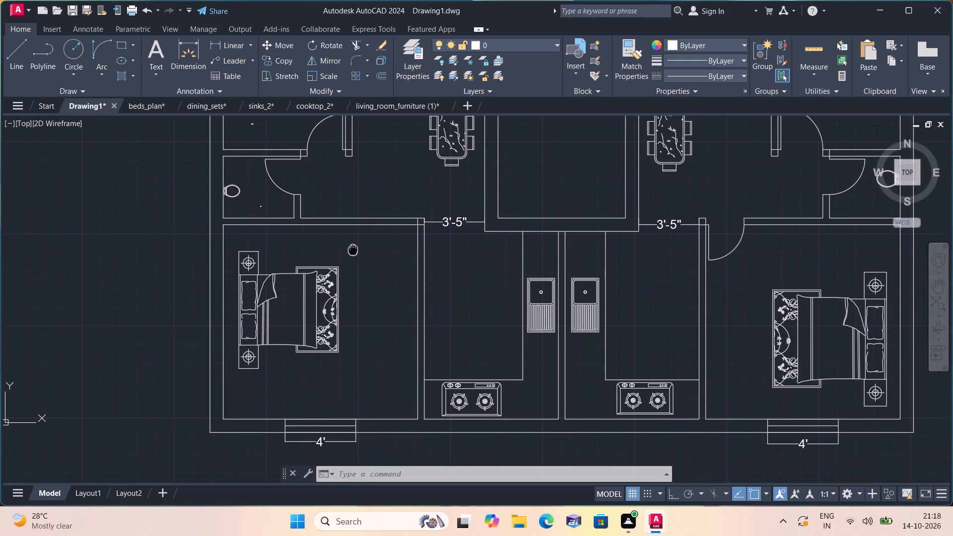
{"action": "middle_click_drag", "start_coordinate": [353, 249], "coordinate": [353, 249]}
{"action": "middle_click_drag", "start_coordinate": [367, 296], "coordinate": [347, 234]}
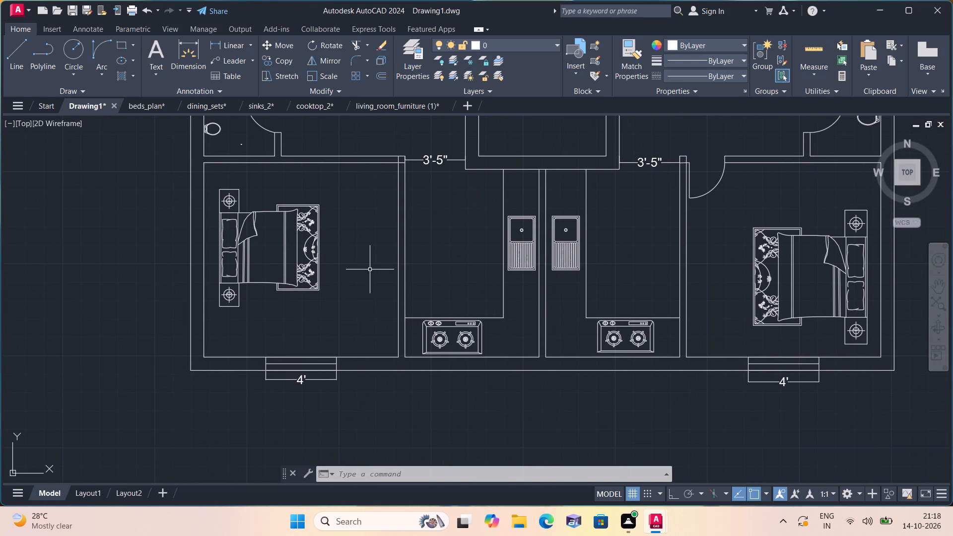
{"action": "key", "text": "space"}
{"action": "triple_click", "coordinate": [306, 310]}
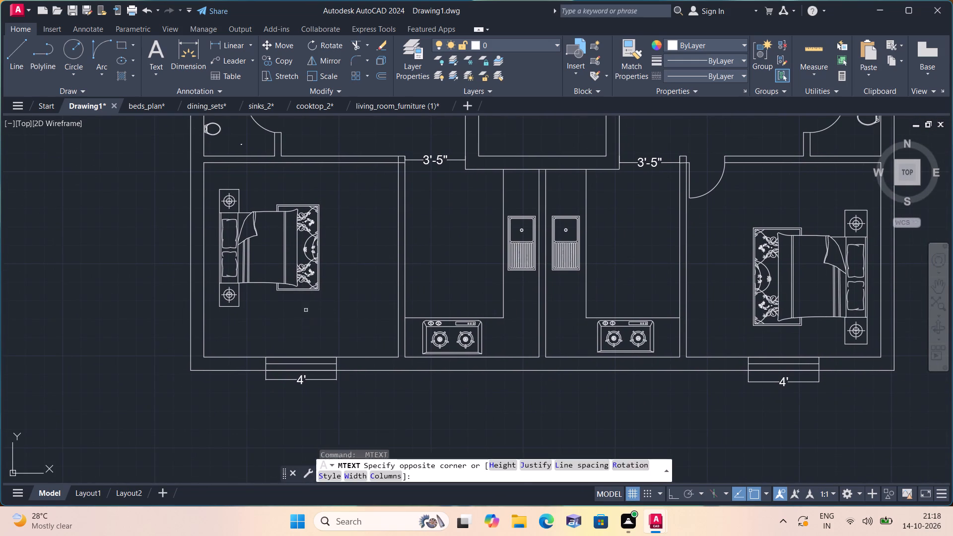
{"action": "type", "text": "BEDROOM"}
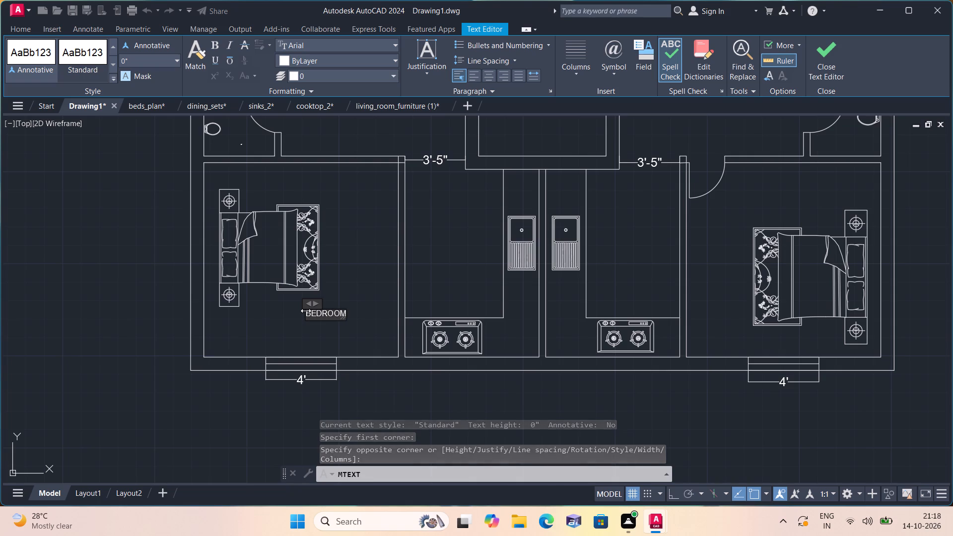
{"action": "key", "text": "Return"}
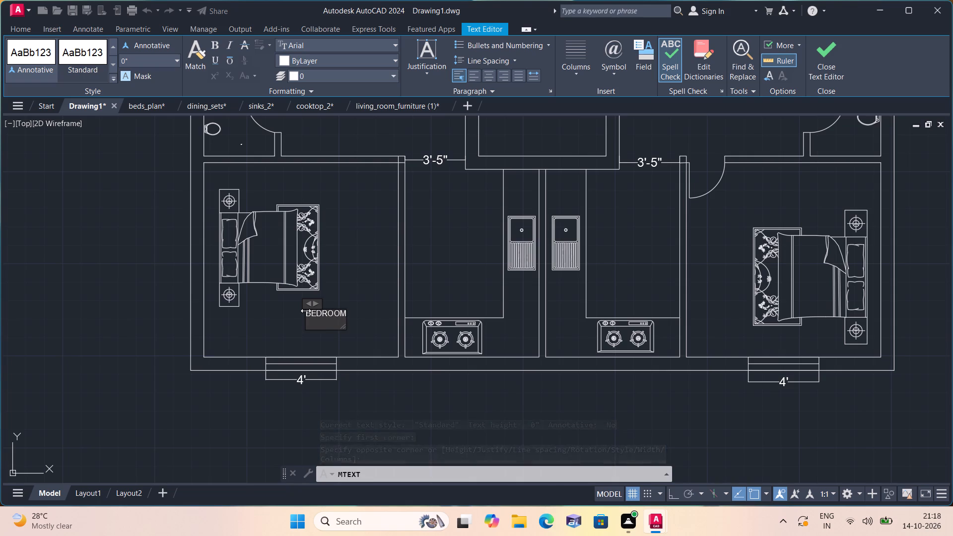
{"action": "type", "text": "11'X11'"}
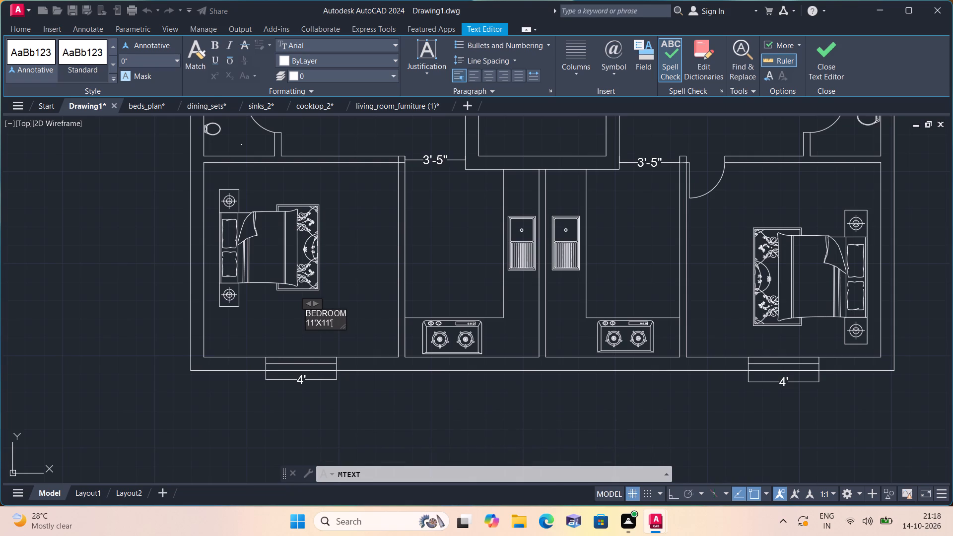
{"action": "left_click", "coordinate": [352, 281]}
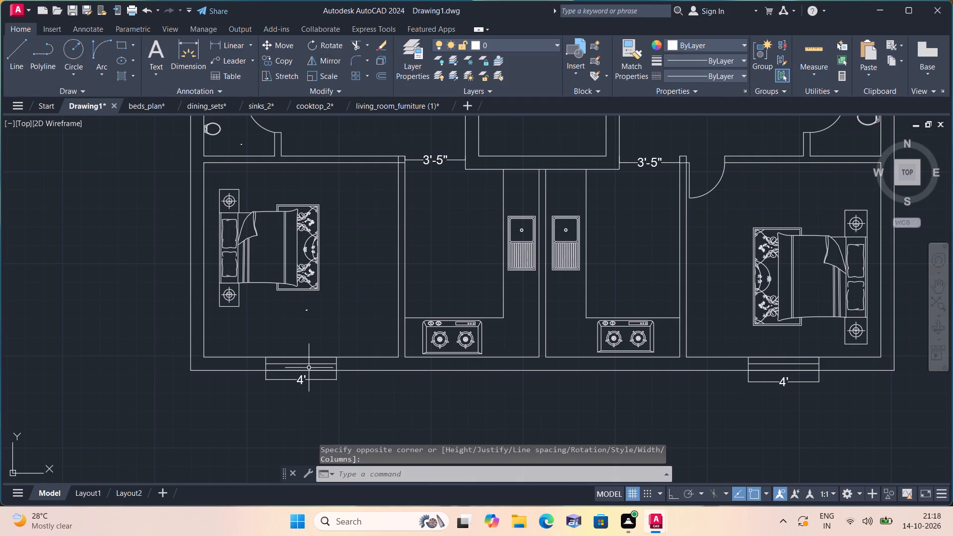
Add a multiline text label "W3" just inside the southwest bedroom's south wall, above the 4' window.
{"action": "key", "text": "space"}
{"action": "scroll", "coordinate": [293, 350], "scroll_direction": "up", "scroll_amount": 1}
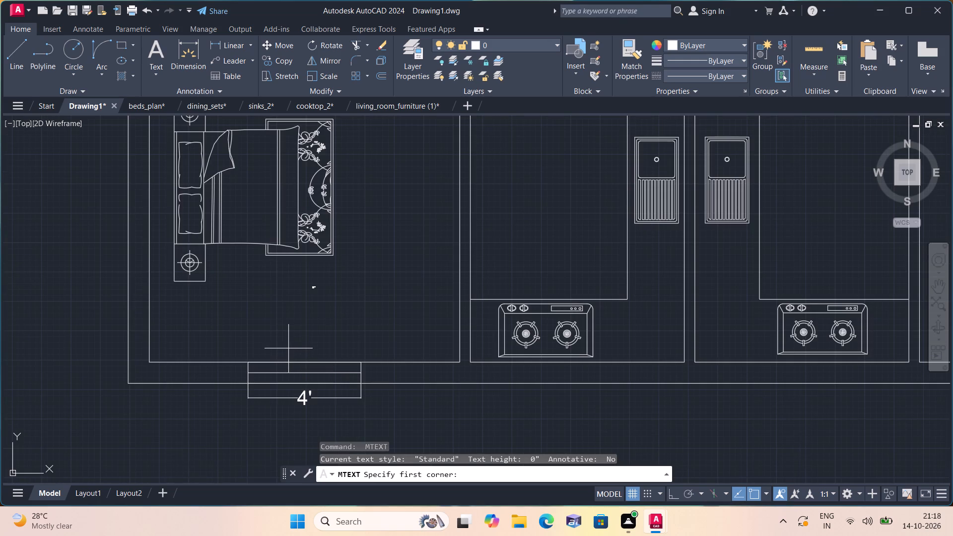
{"action": "triple_click", "coordinate": [289, 350]}
{"action": "type", "text": "W3"}
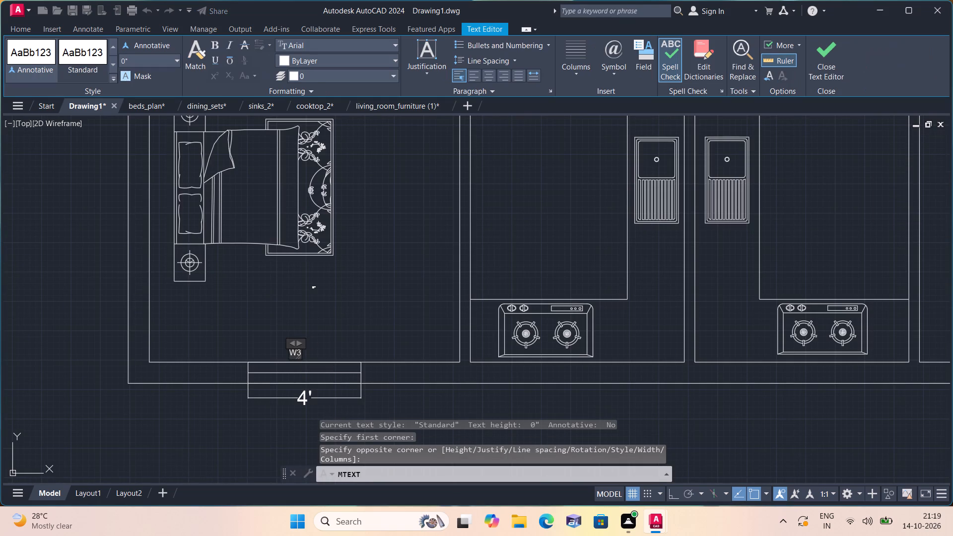
{"action": "left_click", "coordinate": [312, 335]}
Add multiline text in the southwest kitchen's open floor, west of the sink, reading "KITCHEN" with 10'-7"X7'-7" on the second line.
{"action": "scroll", "coordinate": [312, 335], "scroll_direction": "down", "scroll_amount": 1}
{"action": "middle_click_drag", "start_coordinate": [345, 329], "coordinate": [309, 349]}
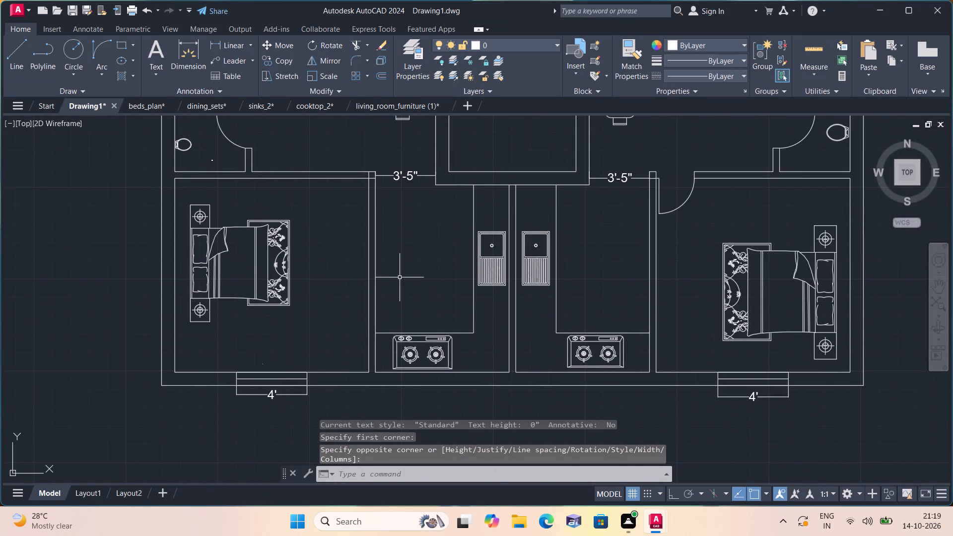
{"action": "key", "text": "space"}
{"action": "triple_click", "coordinate": [405, 263]}
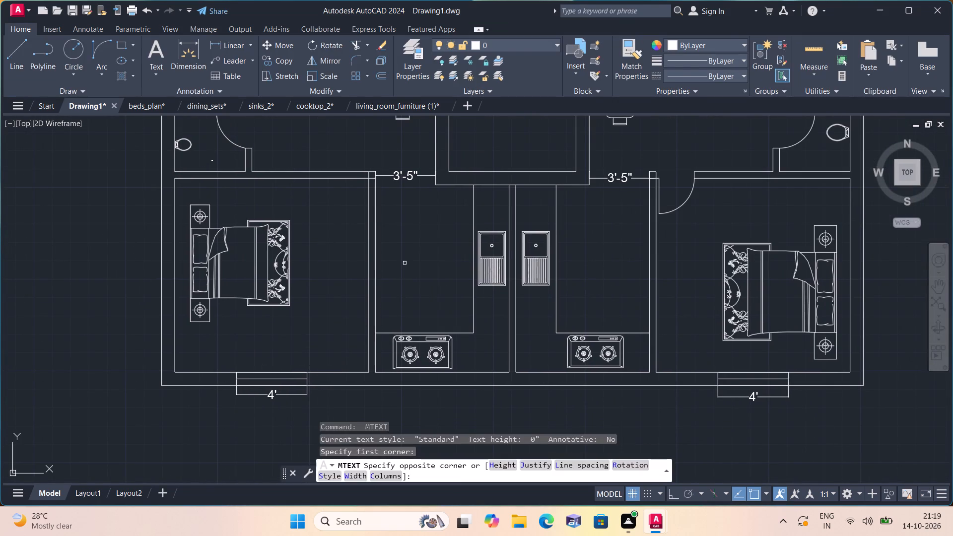
{"action": "type", "text": "KITCHEN"}
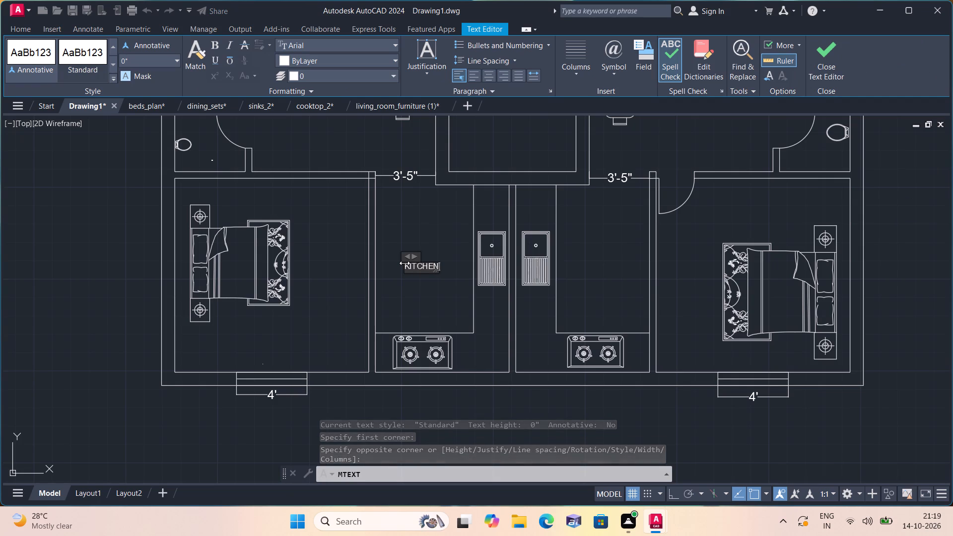
{"action": "key", "text": "Return"}
{"action": "type", "text": "10'-7\"X"}
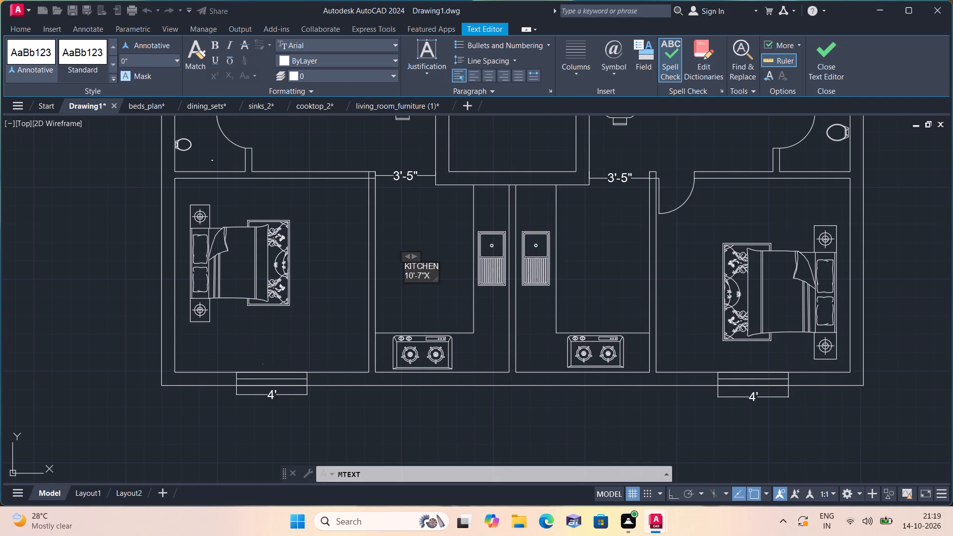
{"action": "type", "text": "7'-7\""}
{"action": "left_click", "coordinate": [413, 232]}
Add multiline text in the southeast kitchen's open floor, east of the sink, reading "KITCHEN" with 10'-7"X7'-7" on the second line.
{"action": "middle_click_drag", "start_coordinate": [411, 232], "coordinate": [347, 291]}
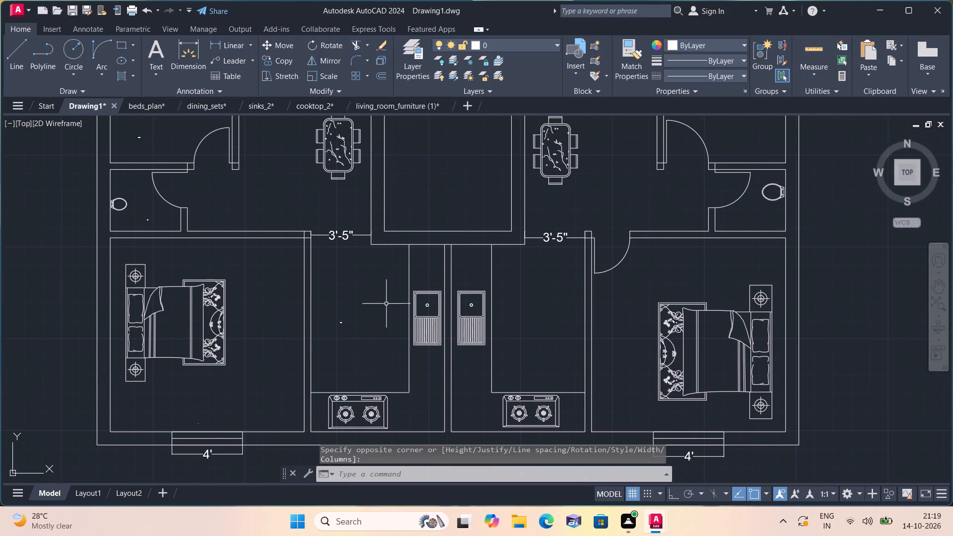
{"action": "key", "text": "space"}
{"action": "triple_click", "coordinate": [530, 313]}
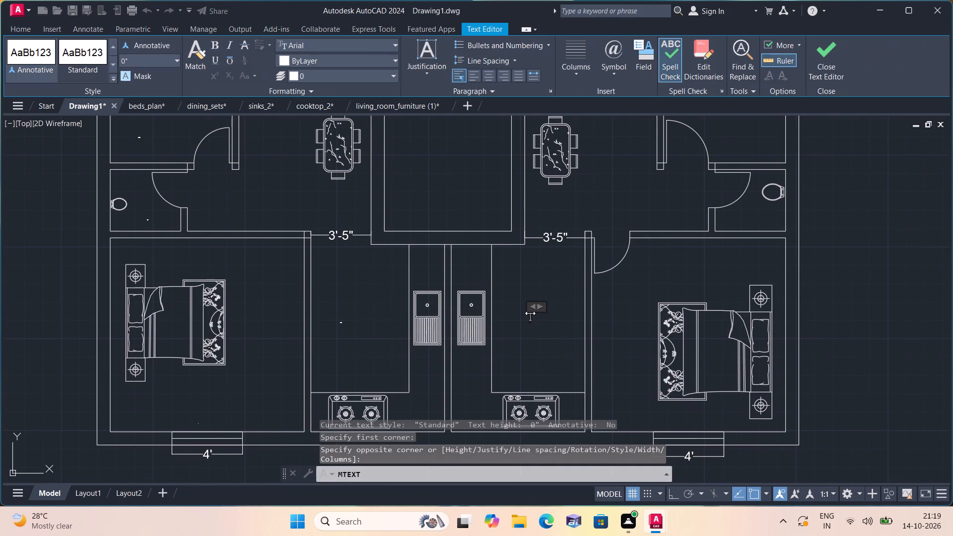
{"action": "type", "text": "KITCHEN"}
{"action": "key", "text": "Return"}
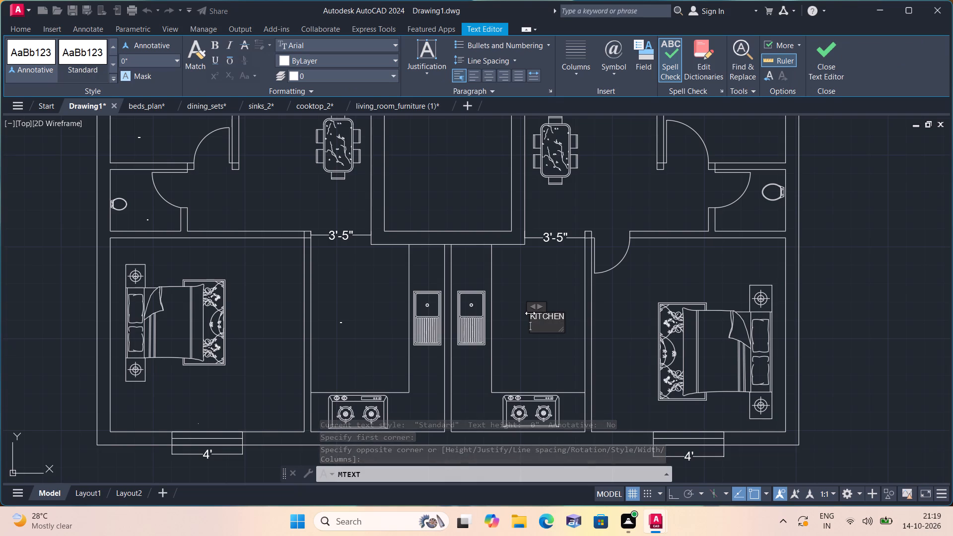
{"action": "type", "text": "10'-7\"X"}
{"action": "type", "text": "7'-7\""}
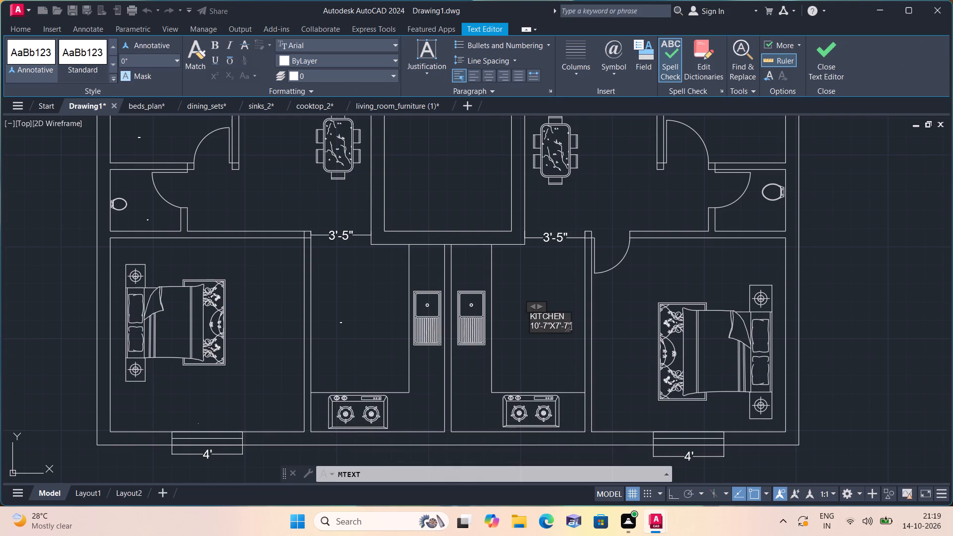
{"action": "left_click", "coordinate": [544, 285]}
Add a multiline text label "LIF ARIA" inside the central square shaft between the two southern dining areas.
{"action": "middle_click_drag", "start_coordinate": [544, 285], "coordinate": [557, 333]}
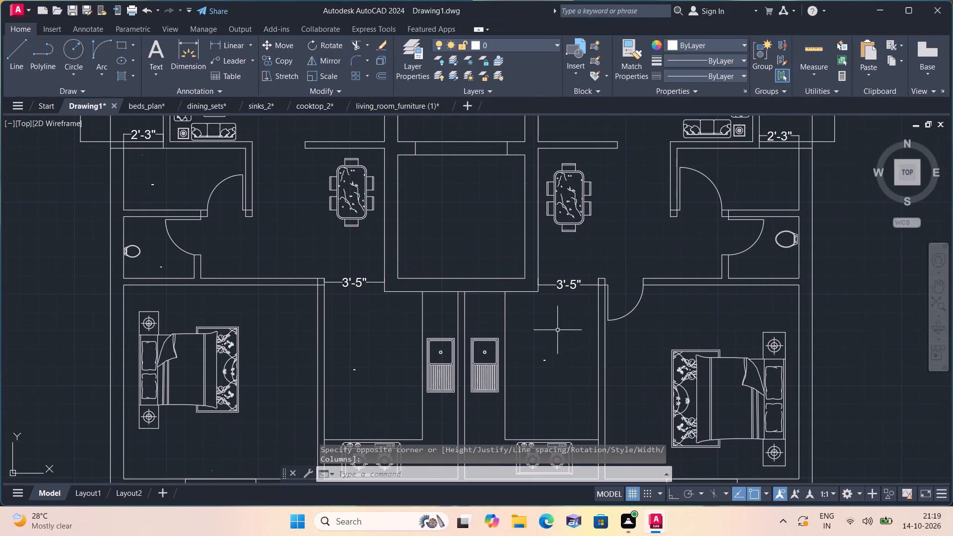
{"action": "key", "text": "space"}
{"action": "triple_click", "coordinate": [436, 225]}
{"action": "left_click", "coordinate": [436, 225]}
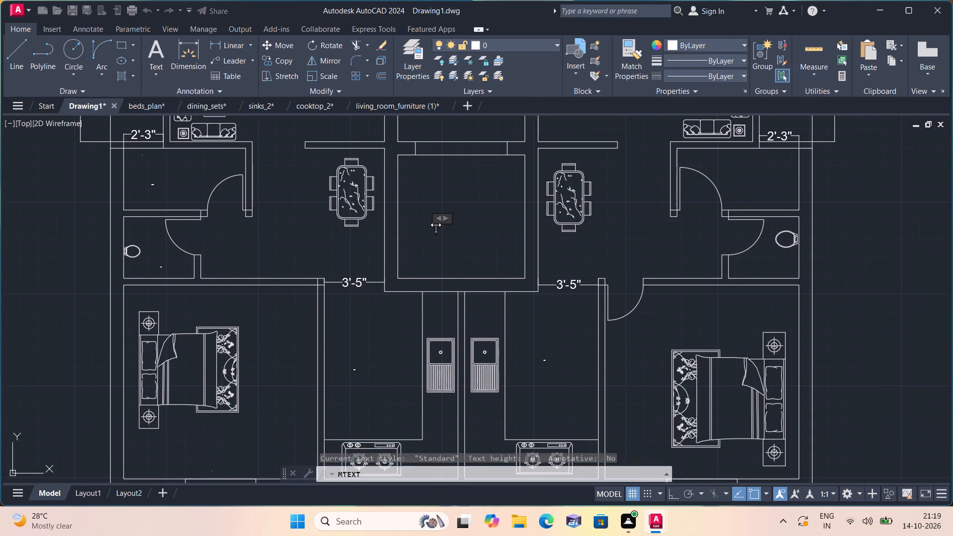
{"action": "type", "text": "LIF"}
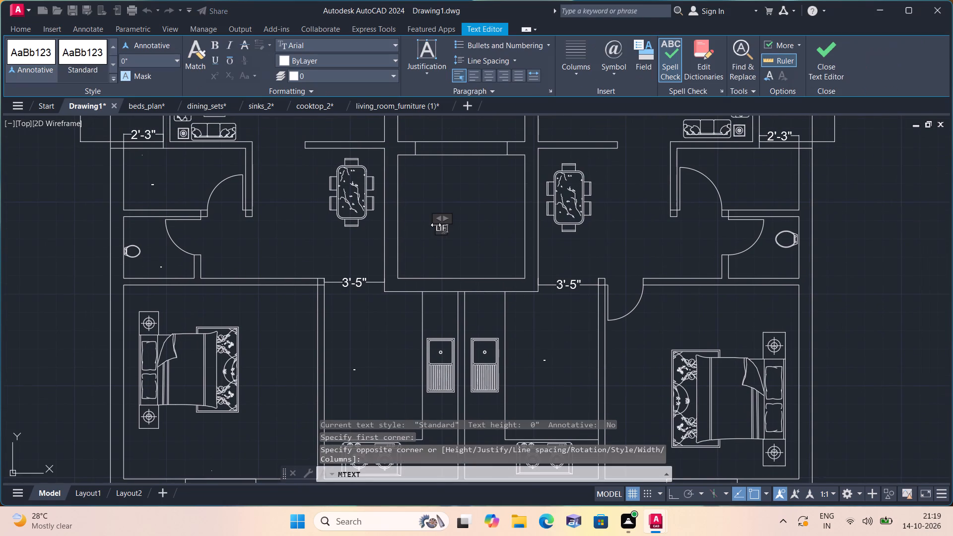
{"action": "key", "text": "space"}
{"action": "type", "text": "ARIA"}
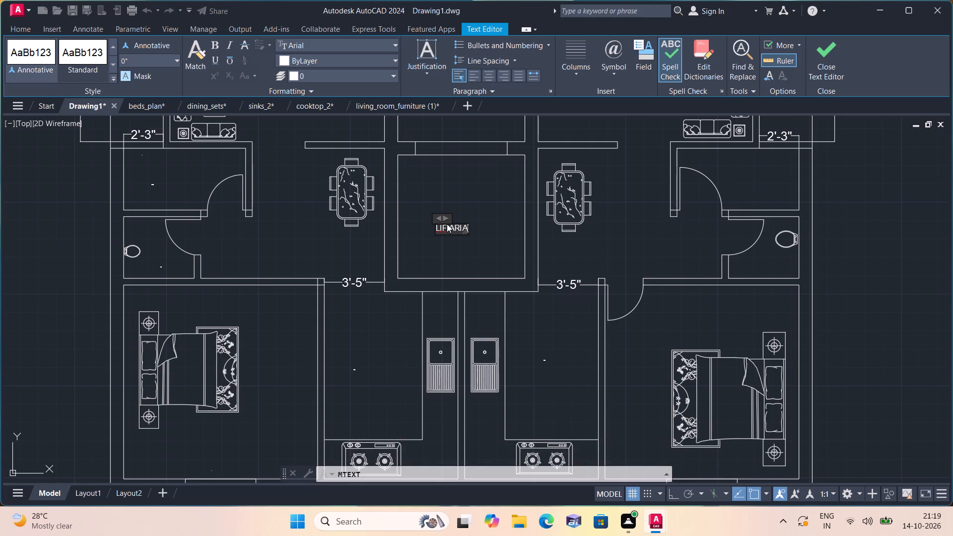
{"action": "left_click", "coordinate": [465, 189]}
Add a multiline text label "W4" just inside the southeast bedroom's south wall, above the 4' window.
{"action": "middle_click_drag", "start_coordinate": [466, 195], "coordinate": [434, 158]}
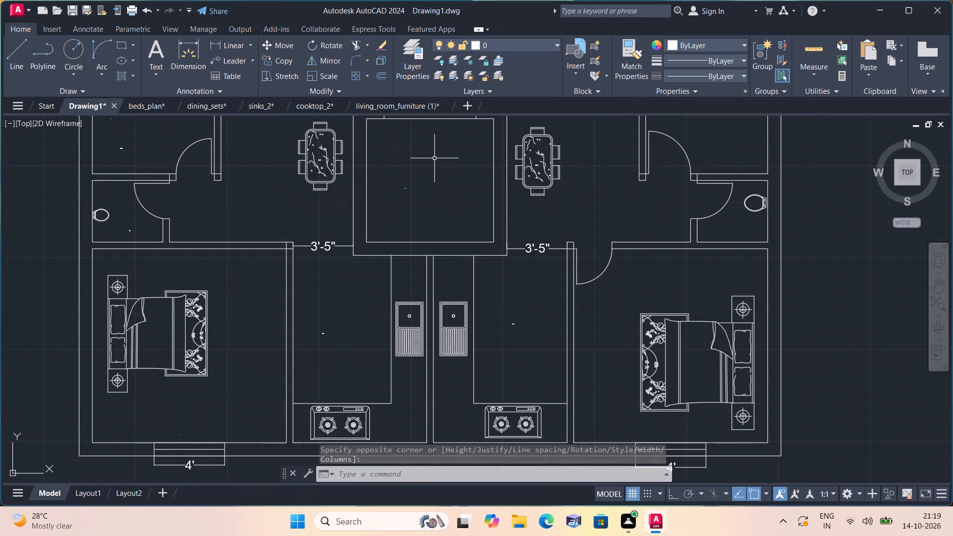
{"action": "middle_click_drag", "start_coordinate": [549, 261], "coordinate": [474, 232]}
{"action": "scroll", "coordinate": [549, 261], "scroll_direction": "down", "scroll_amount": 1}
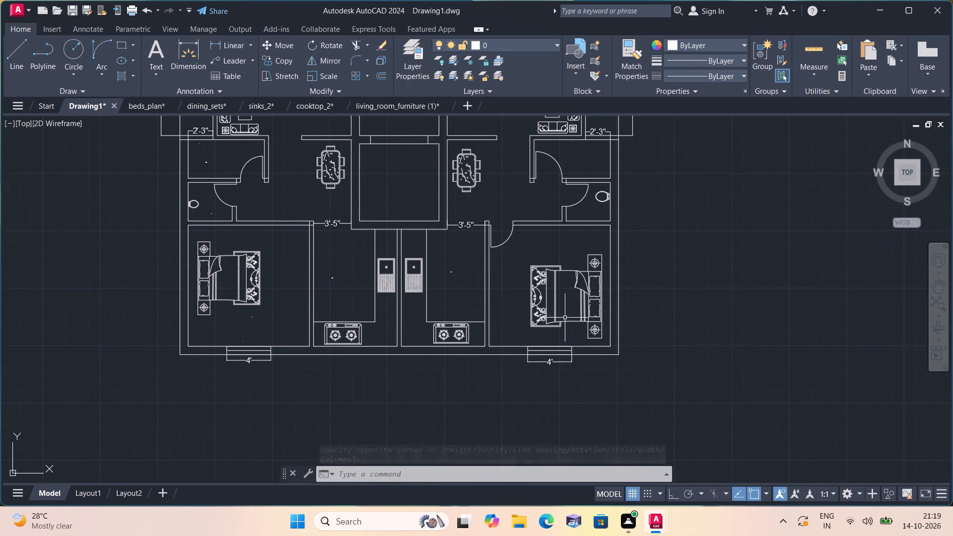
{"action": "scroll", "coordinate": [561, 319], "scroll_direction": "up", "scroll_amount": 1}
{"action": "key", "text": "space"}
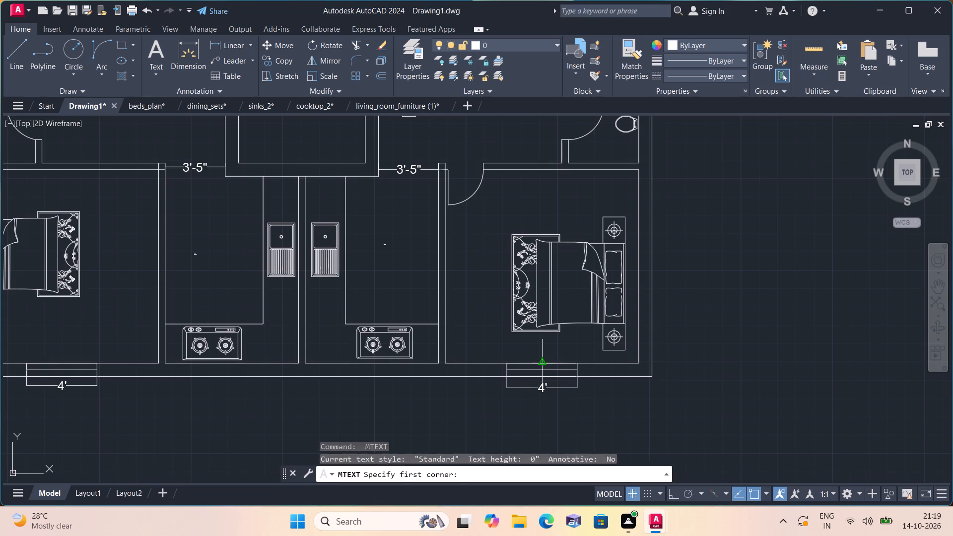
{"action": "left_click", "coordinate": [539, 360]}
{"action": "double_click", "coordinate": [539, 359]}
{"action": "type", "text": "W4"}
{"action": "left_click", "coordinate": [491, 339]}
Add multiline text in the southeast bedroom, just north of the bed's rug, reading "BEDROOM" with 11'X11' on the second line.
{"action": "middle_click_drag", "start_coordinate": [487, 339], "coordinate": [470, 377]}
{"action": "key", "text": "space"}
{"action": "triple_click", "coordinate": [512, 246]}
{"action": "left_click", "coordinate": [512, 246]}
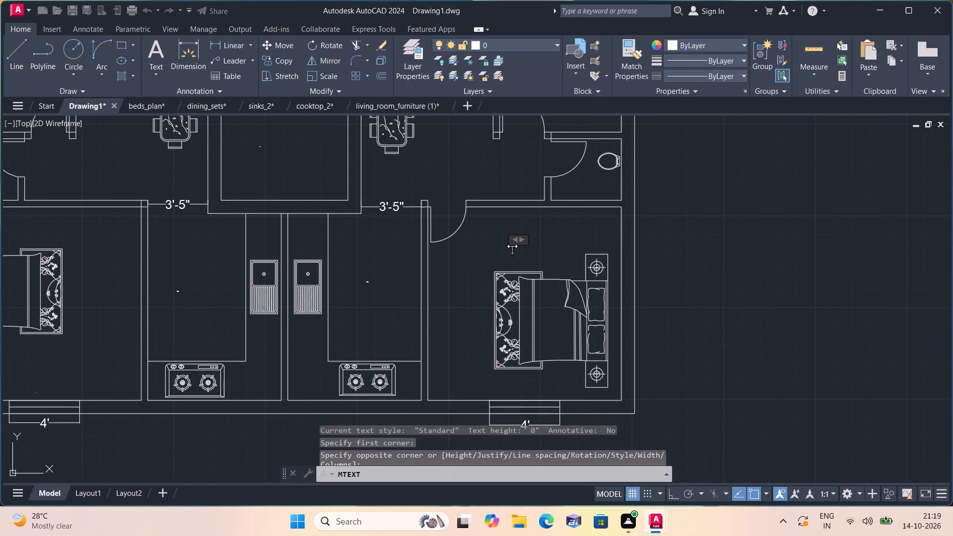
{"action": "type", "text": "BEDR"}
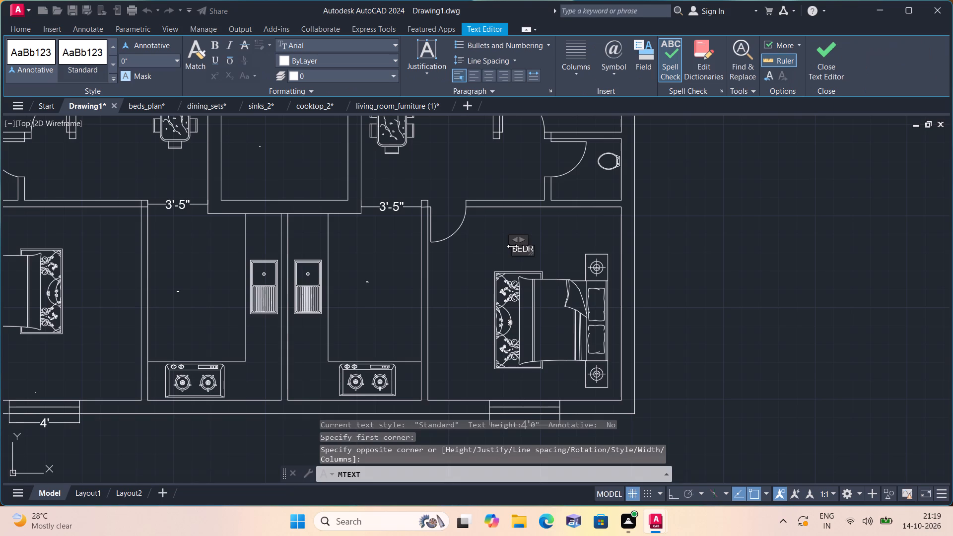
{"action": "type", "text": "OOM"}
{"action": "key", "text": "Return"}
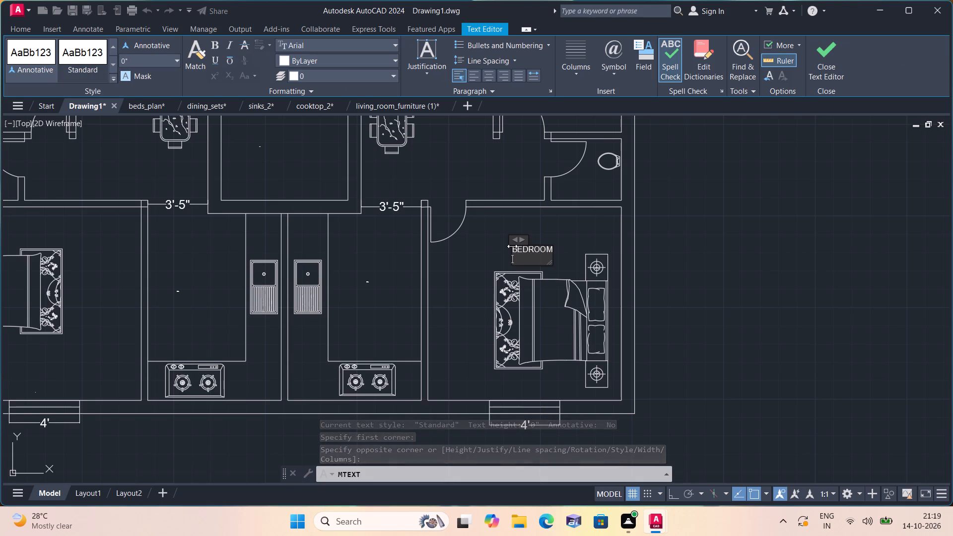
{"action": "type", "text": "11'X11"}
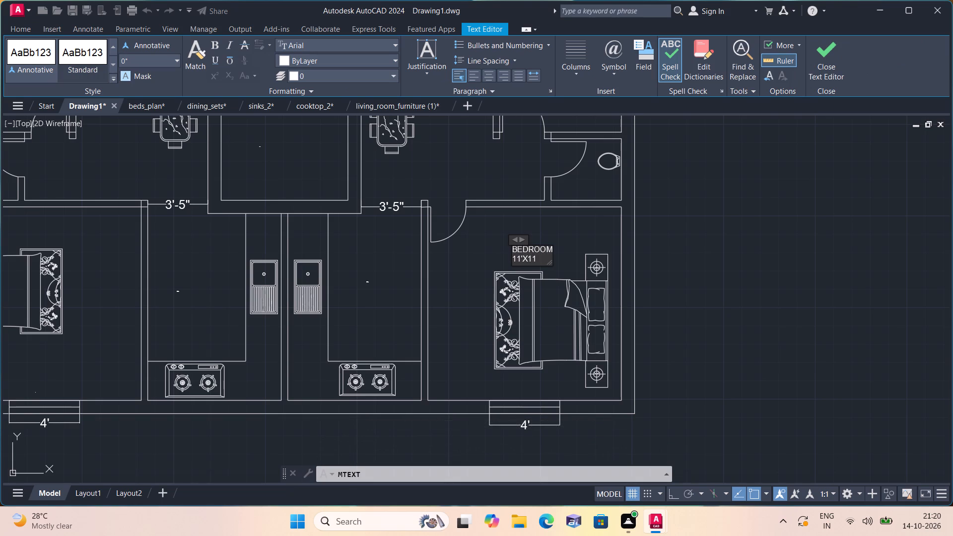
{"action": "key", "text": "apostrophe"}
{"action": "left_click", "coordinate": [456, 174]}
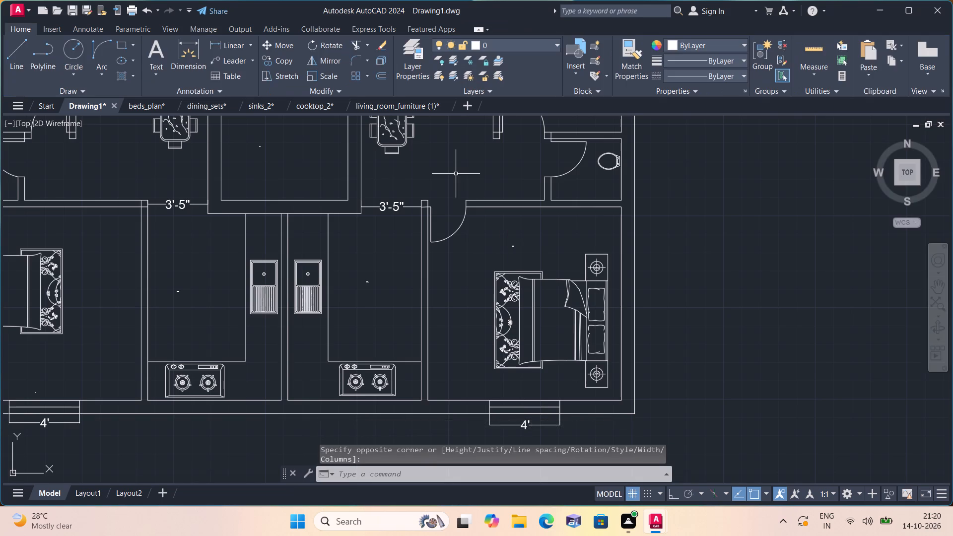
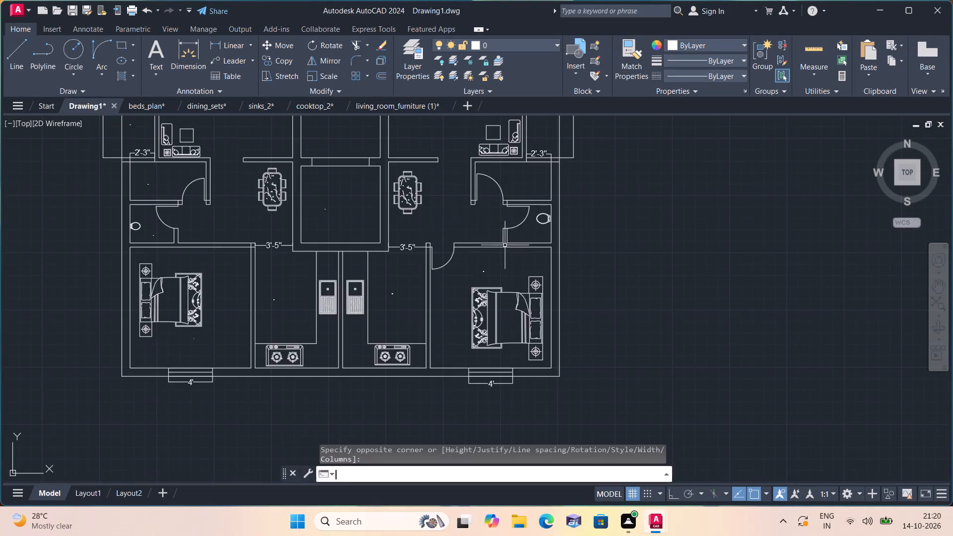
Add the multiline text label "TOILET 4'X3'-6"" on two lines inside the toilet of the lower-right apartment.
{"action": "scroll", "coordinate": [524, 237], "scroll_direction": "up", "scroll_amount": 2}
{"action": "triple_click", "coordinate": [523, 234]}
{"action": "left_click", "coordinate": [522, 233]}
{"action": "type", "text": "TOILET"}
{"action": "key", "text": "Return"}
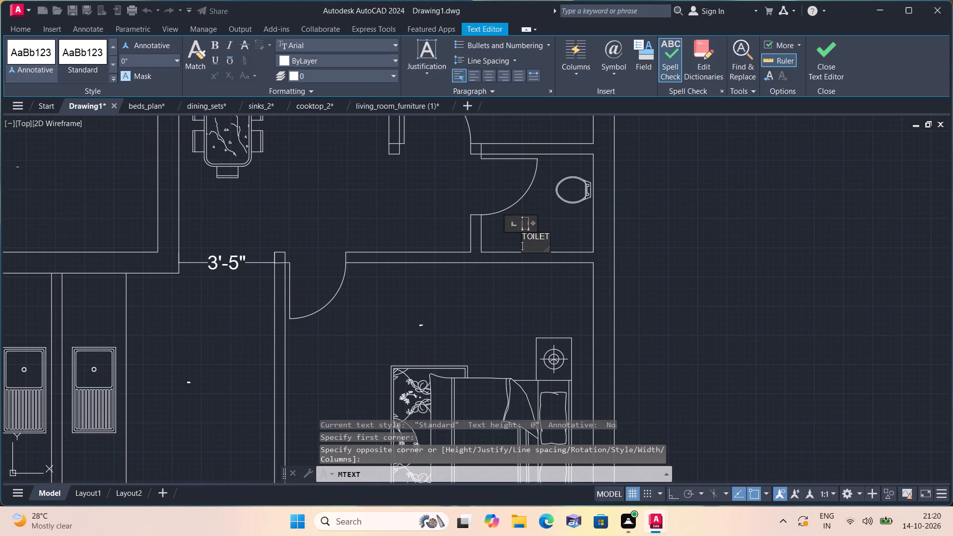
{"action": "type", "text": "4'X"}
{"action": "type", "text": "3'-6\""}
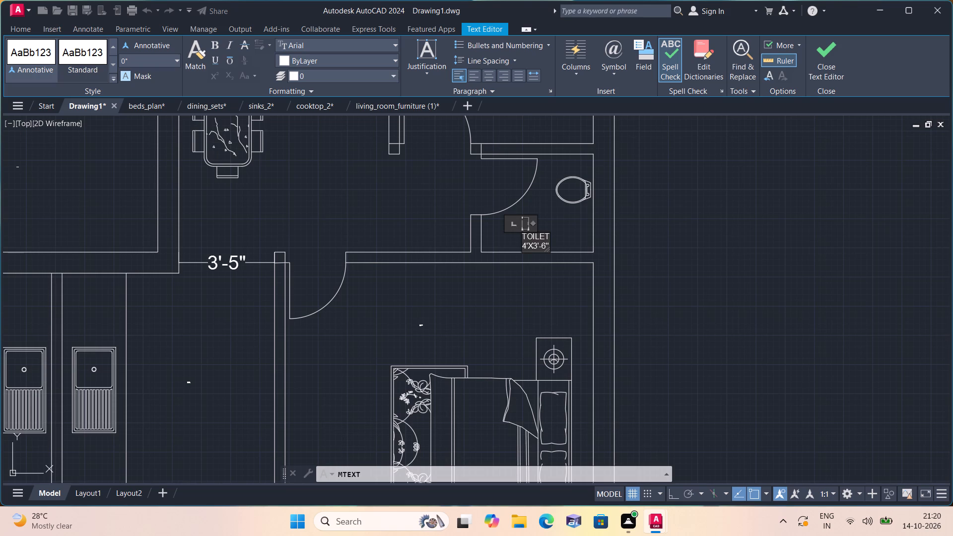
{"action": "left_click", "coordinate": [423, 193]}
Add the window tag "W4" as multiline text inside the bathroom, just below the 2'-3" dimension of the lower-right apartment.
{"action": "middle_click_drag", "start_coordinate": [418, 193], "coordinate": [415, 278]}
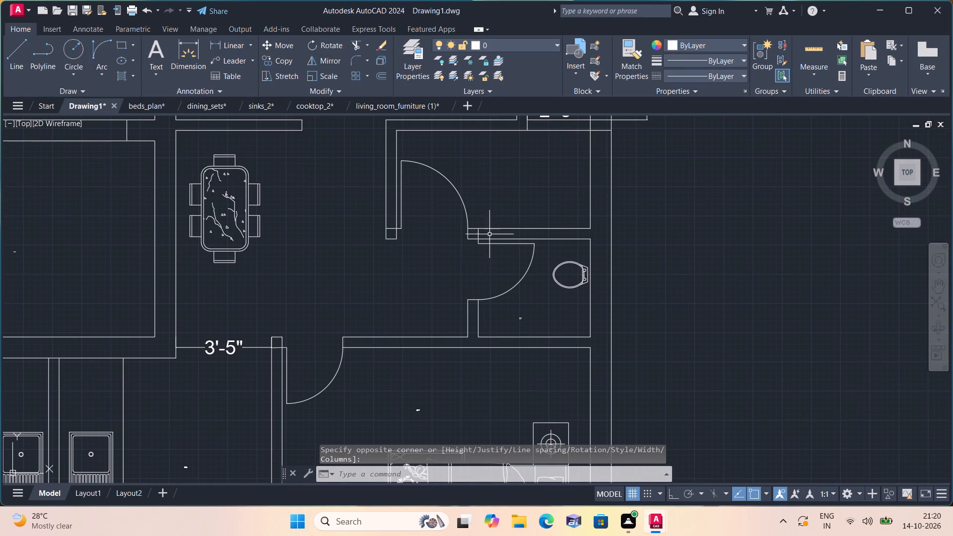
{"action": "middle_click_drag", "start_coordinate": [497, 181], "coordinate": [496, 250]}
{"action": "scroll", "coordinate": [546, 211], "scroll_direction": "up", "scroll_amount": 1}
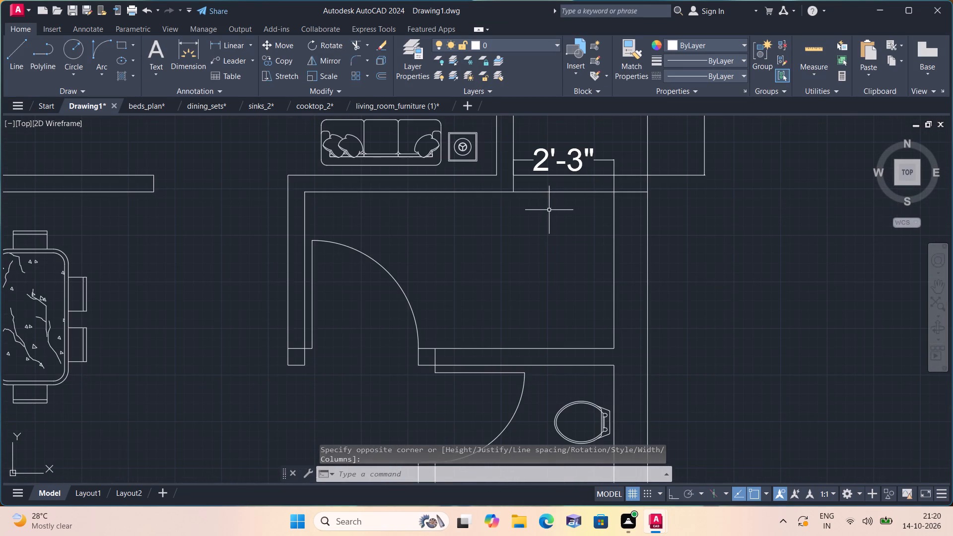
{"action": "key", "text": "space"}
{"action": "triple_click", "coordinate": [552, 200]}
{"action": "type", "text": "W4"}
{"action": "left_click", "coordinate": [559, 223]}
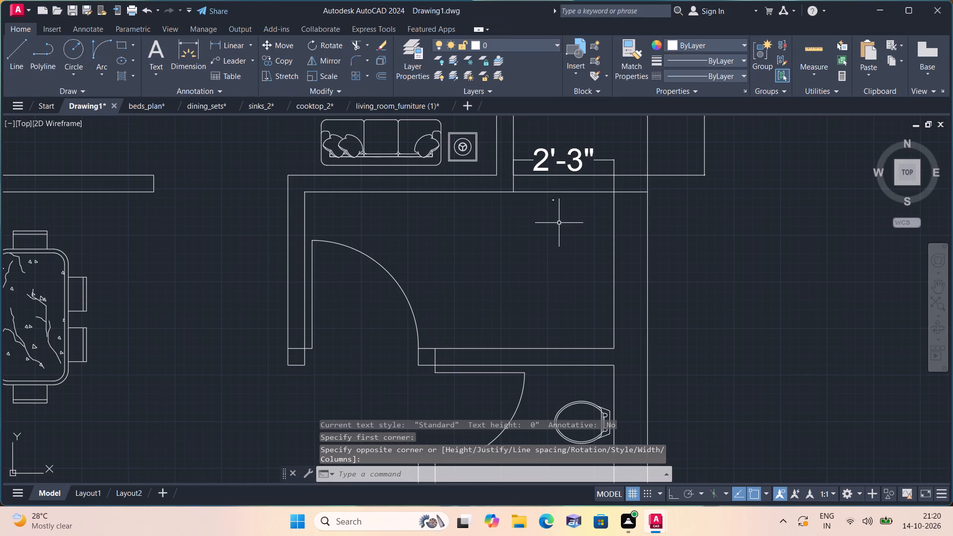
Label the lower-right apartment's bathroom with two-line text reading "BATHROOM" and "6'-11"X3'-6"".
{"action": "key", "text": "space"}
{"action": "triple_click", "coordinate": [424, 275]}
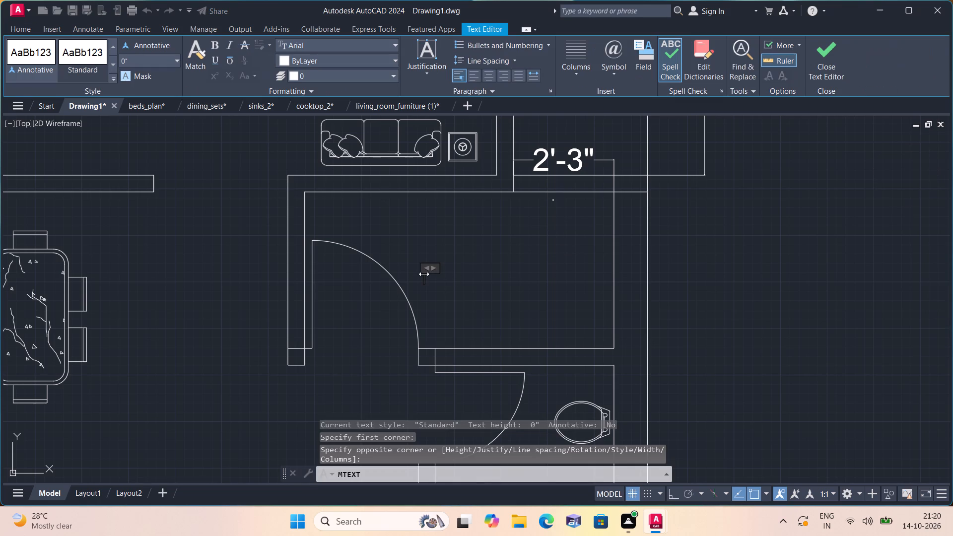
{"action": "type", "text": "BATHROOM"}
{"action": "key", "text": "Return"}
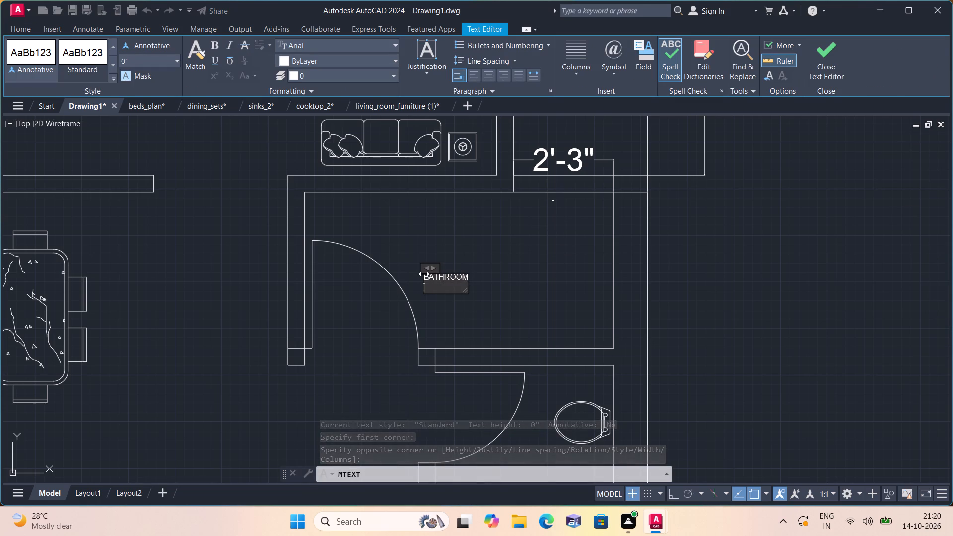
{"action": "type", "text": "6'-11\""}
{"action": "key", "text": "x"}
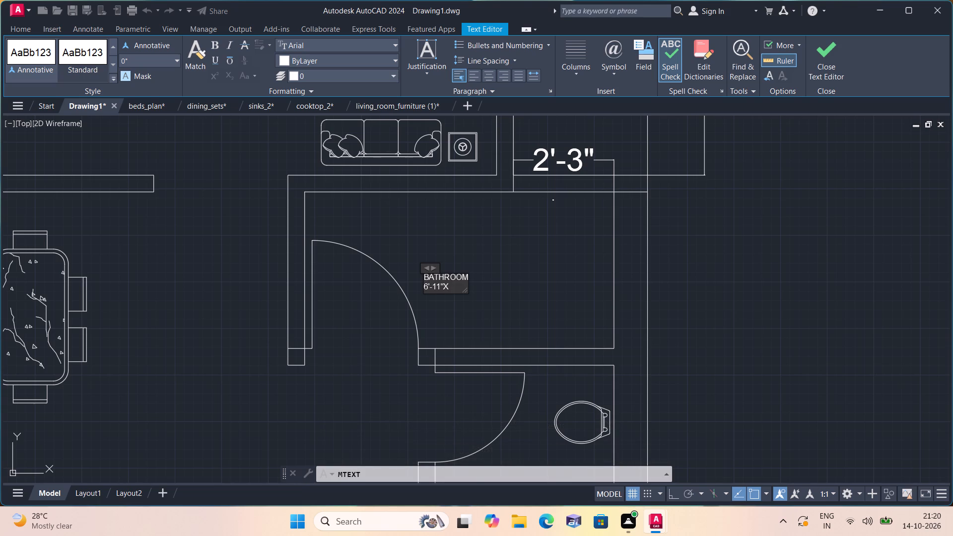
{"action": "type", "text": "3'-6\""}
{"action": "left_click", "coordinate": [455, 244]}
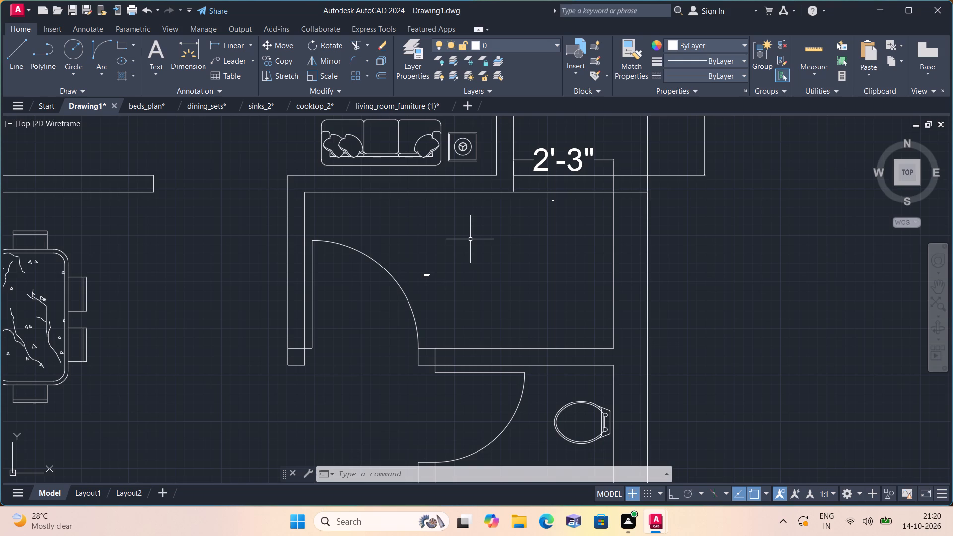
Label the lower-right apartment's living room with two-line text reading "LIVING ROOM" and "12'-3"X9'-6"".
{"action": "middle_click_drag", "start_coordinate": [448, 229], "coordinate": [512, 358]}
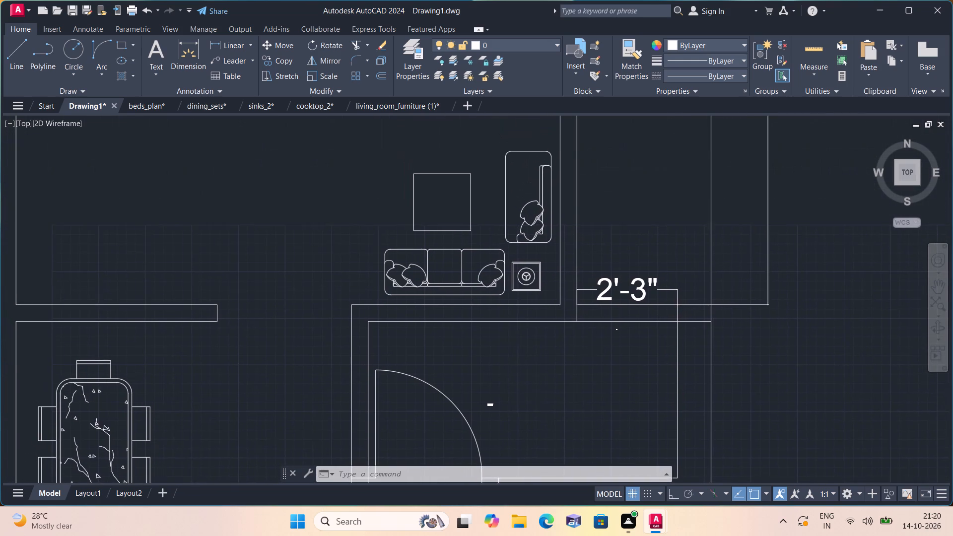
{"action": "scroll", "coordinate": [504, 353], "scroll_direction": "down", "scroll_amount": 1}
{"action": "middle_click_drag", "start_coordinate": [346, 246], "coordinate": [423, 355]}
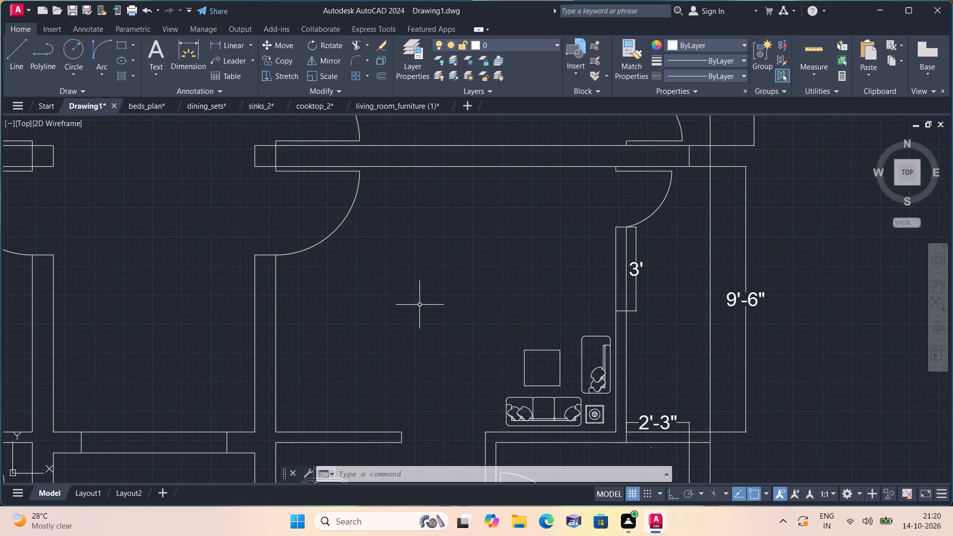
{"action": "key", "text": "space"}
{"action": "triple_click", "coordinate": [419, 291]}
{"action": "left_click", "coordinate": [419, 291]}
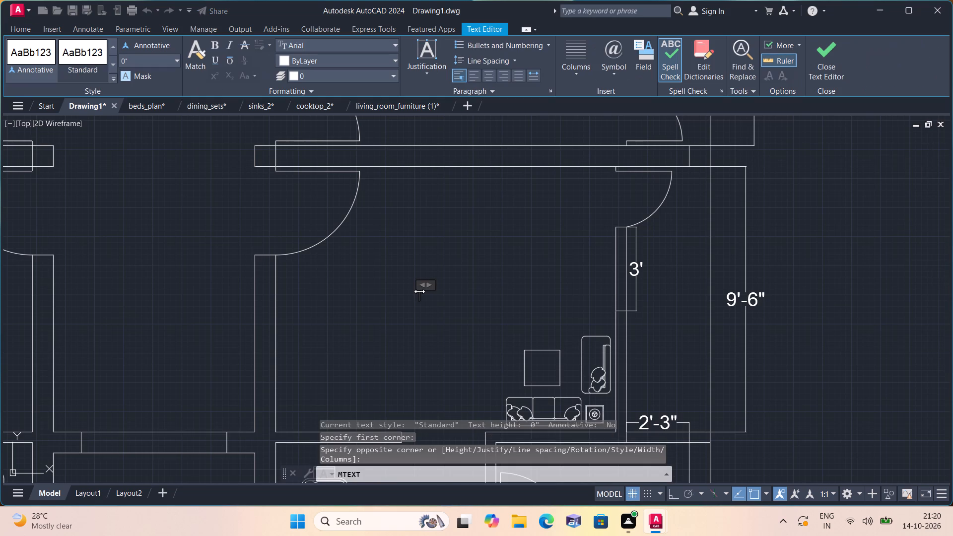
{"action": "type", "text": "LIVING"}
{"action": "key", "text": "space"}
{"action": "type", "text": "ROOM"}
{"action": "key", "text": "Return"}
{"action": "type", "text": "12'-3\"X"}
{"action": "type", "text": "9'-6\""}
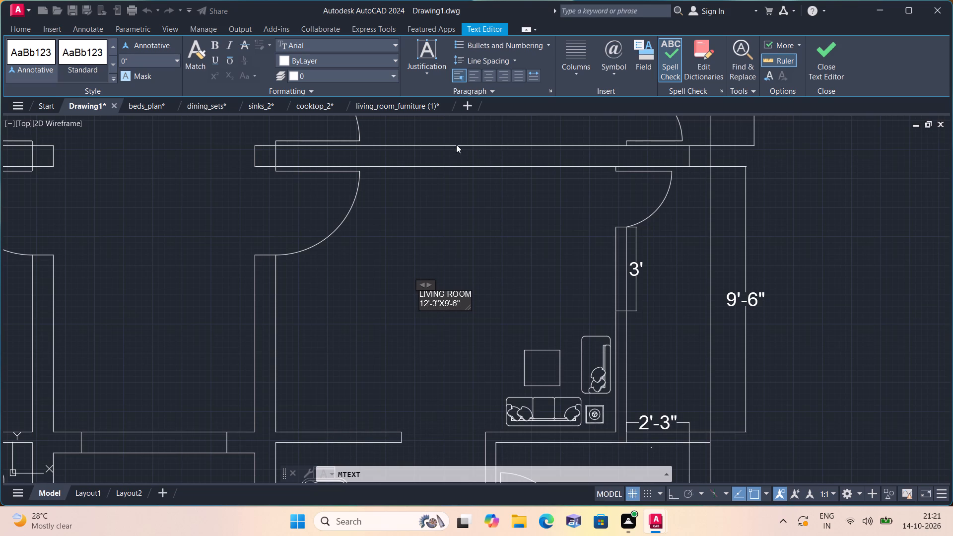
{"action": "left_click", "coordinate": [562, 224]}
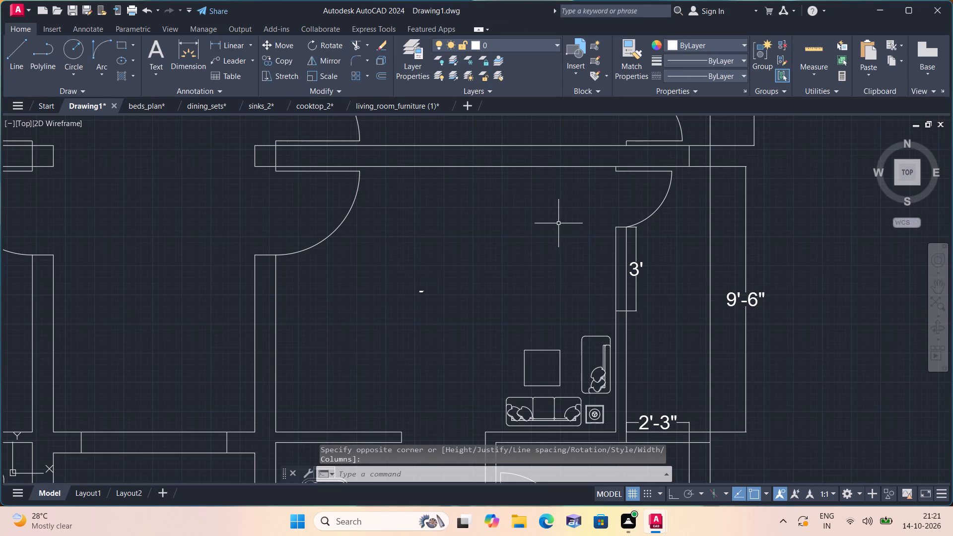
Add the window tag "W5" as multiline text beside the 3' window of the lower-right apartment's living room.
{"action": "middle_click_drag", "start_coordinate": [655, 309], "coordinate": [650, 324]}
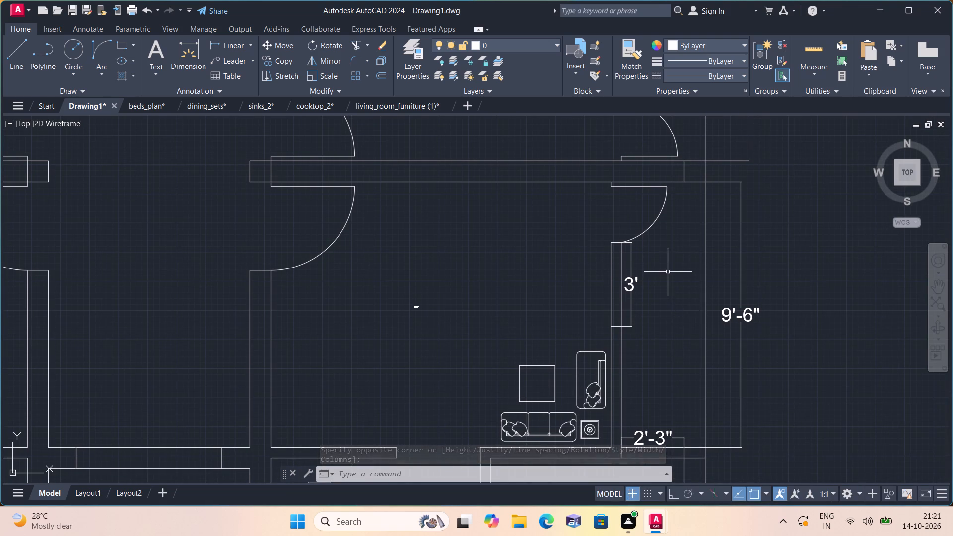
{"action": "middle_click_drag", "start_coordinate": [661, 326], "coordinate": [642, 264]}
{"action": "scroll", "coordinate": [642, 264], "scroll_direction": "down", "scroll_amount": 1}
{"action": "scroll", "coordinate": [623, 224], "scroll_direction": "up", "scroll_amount": 1}
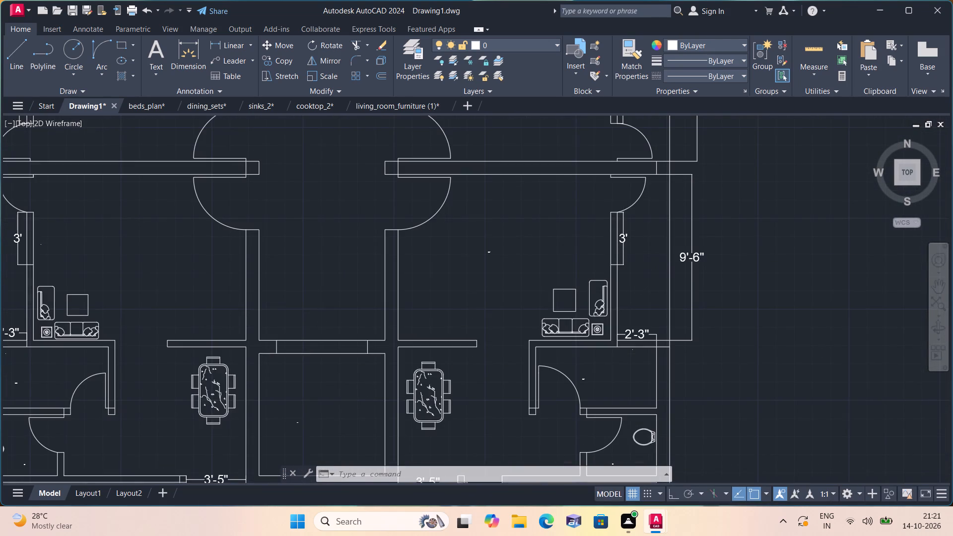
{"action": "middle_click_drag", "start_coordinate": [616, 224], "coordinate": [652, 332]}
{"action": "scroll", "coordinate": [616, 225], "scroll_direction": "down", "scroll_amount": 1}
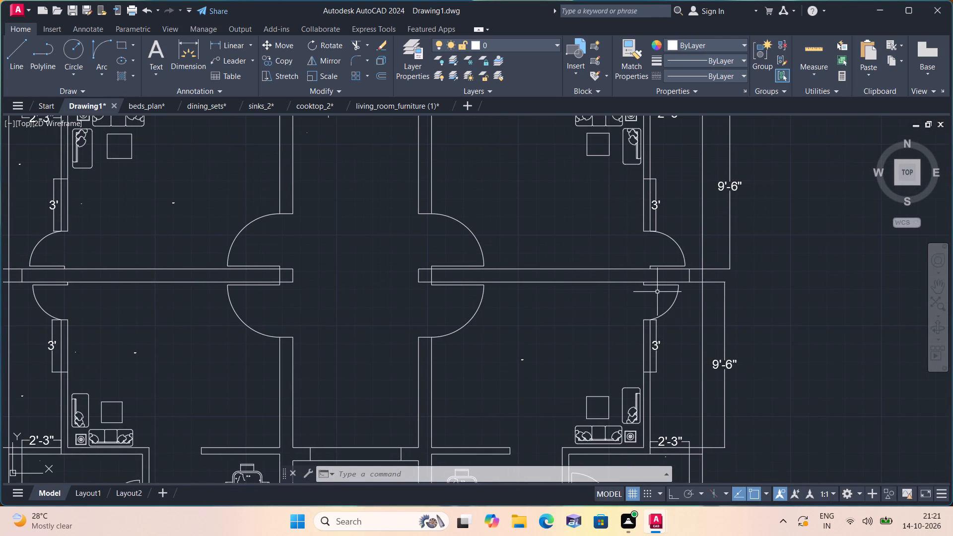
{"action": "scroll", "coordinate": [623, 338], "scroll_direction": "up", "scroll_amount": 1}
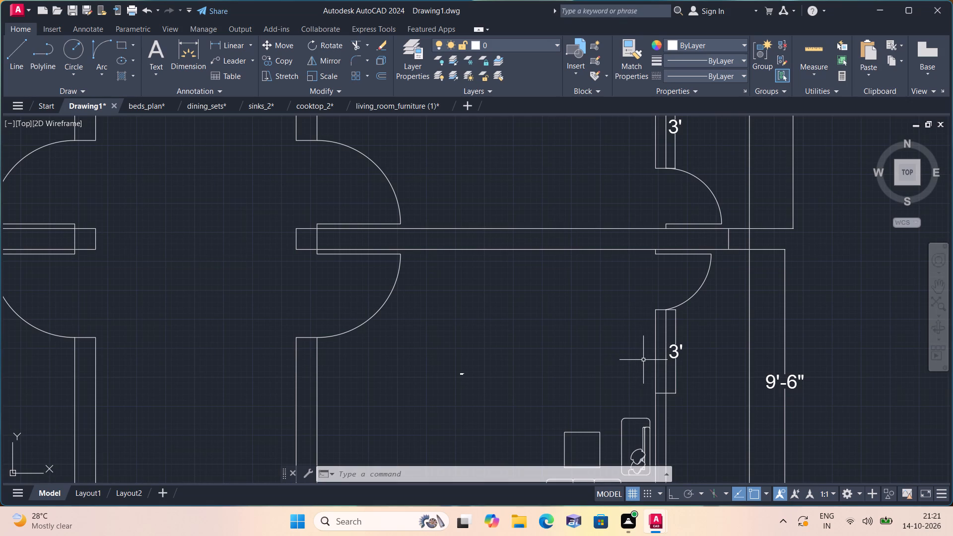
{"action": "key", "text": "space"}
{"action": "triple_click", "coordinate": [638, 353]}
{"action": "type", "text": "W5"}
{"action": "left_click", "coordinate": [593, 324]}
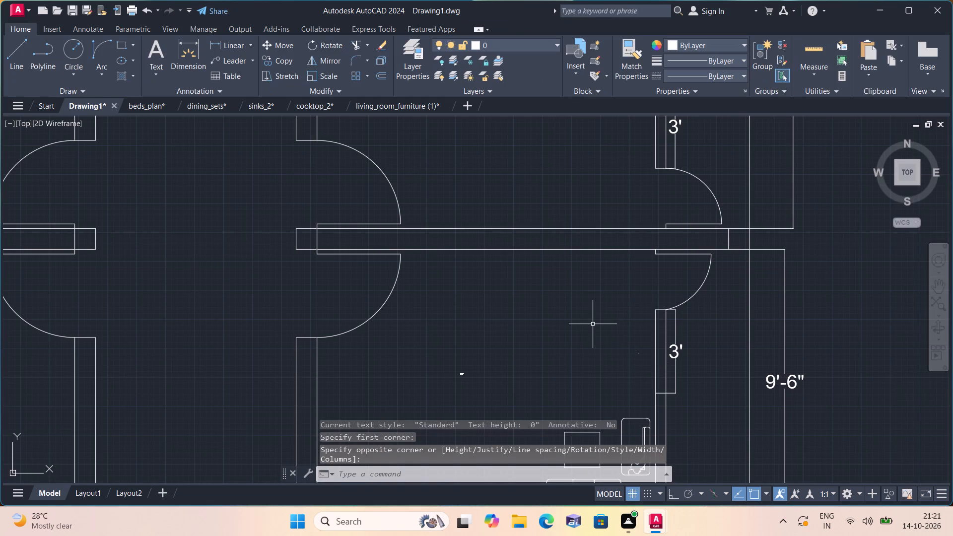
Label the upper-right apartment's living room with two-line text reading "LIVING ROOM" and "12'-3"X9'-6"".
{"action": "middle_click_drag", "start_coordinate": [588, 323], "coordinate": [566, 395]}
{"action": "scroll", "coordinate": [588, 323], "scroll_direction": "down", "scroll_amount": 1}
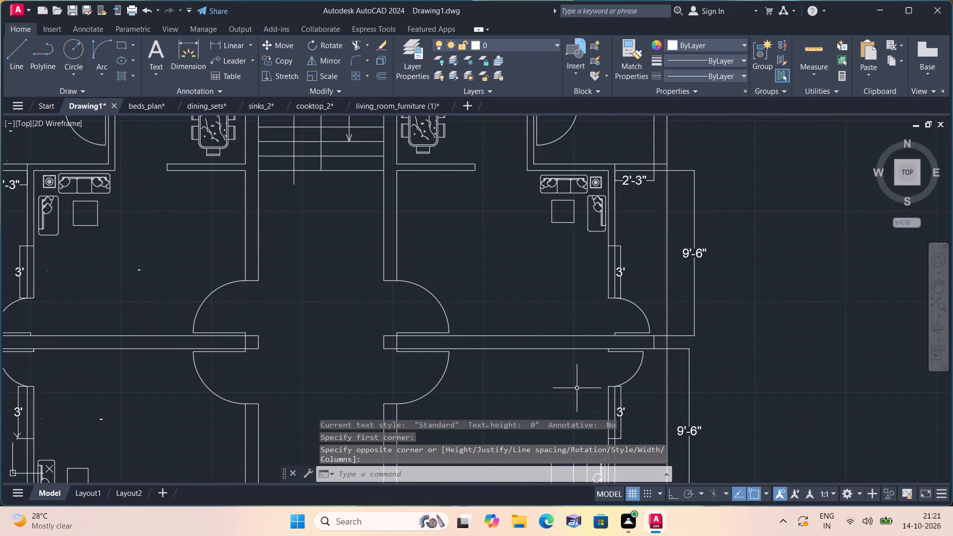
{"action": "scroll", "coordinate": [579, 379], "scroll_direction": "down", "scroll_amount": 1}
{"action": "middle_click_drag", "start_coordinate": [564, 301], "coordinate": [558, 345]}
{"action": "scroll", "coordinate": [558, 301], "scroll_direction": "down", "scroll_amount": 1}
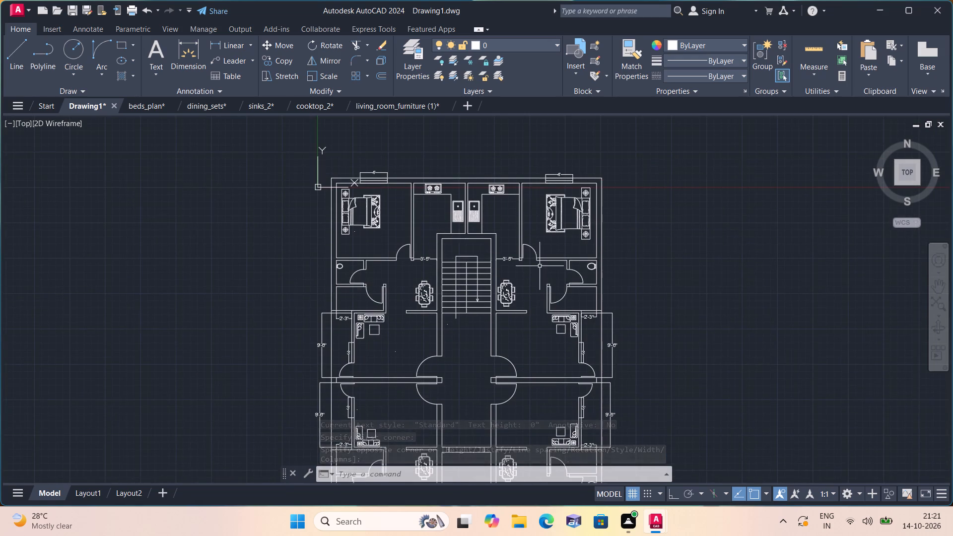
{"action": "middle_click_drag", "start_coordinate": [540, 266], "coordinate": [547, 355]}
{"action": "scroll", "coordinate": [528, 399], "scroll_direction": "up", "scroll_amount": 1}
{"action": "middle_click_drag", "start_coordinate": [555, 424], "coordinate": [539, 412]}
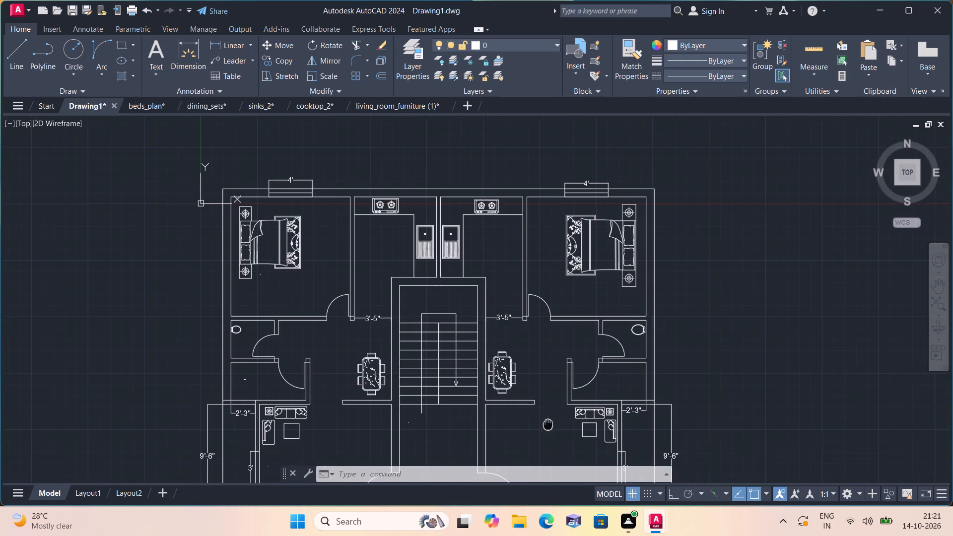
{"action": "middle_click_drag", "start_coordinate": [539, 412], "coordinate": [531, 288]}
{"action": "key", "text": "space"}
{"action": "triple_click", "coordinate": [527, 327]}
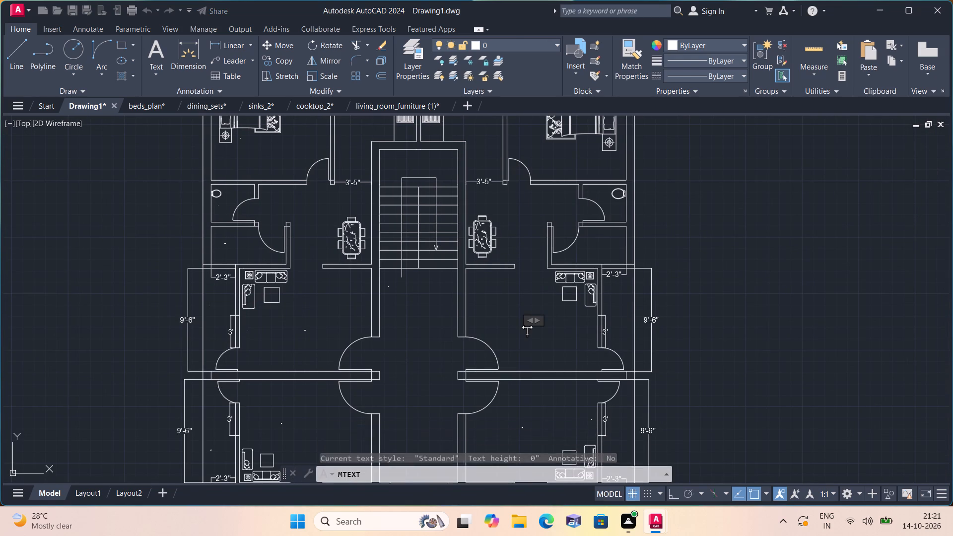
{"action": "type", "text": "LIVING ROO"}
{"action": "key", "text": "m"}
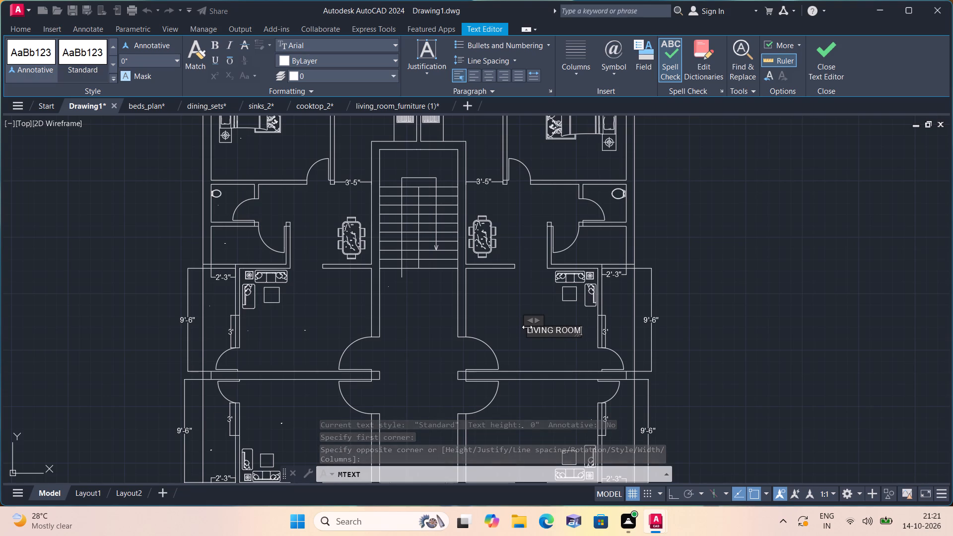
{"action": "key", "text": "Return"}
{"action": "type", "text": "12'-3\"X"}
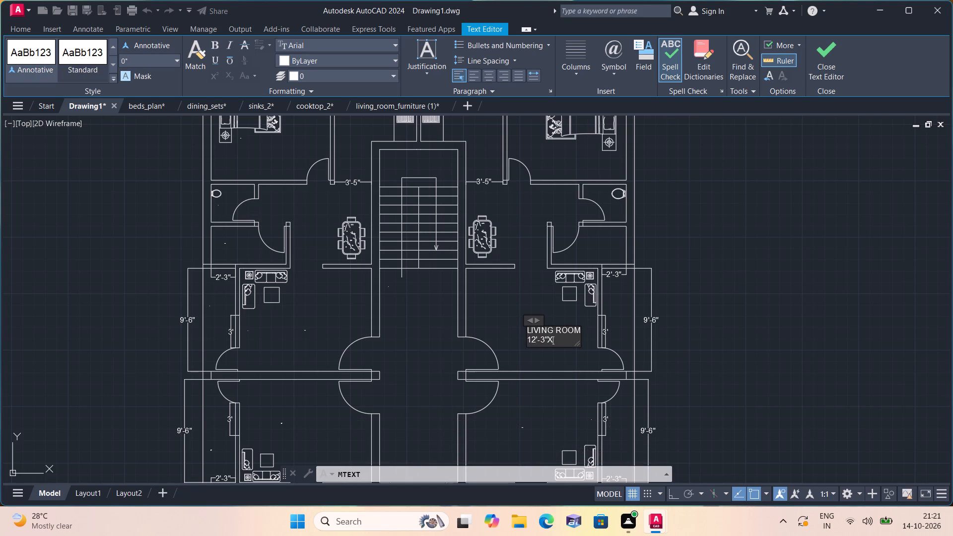
{"action": "type", "text": "9'-6\""}
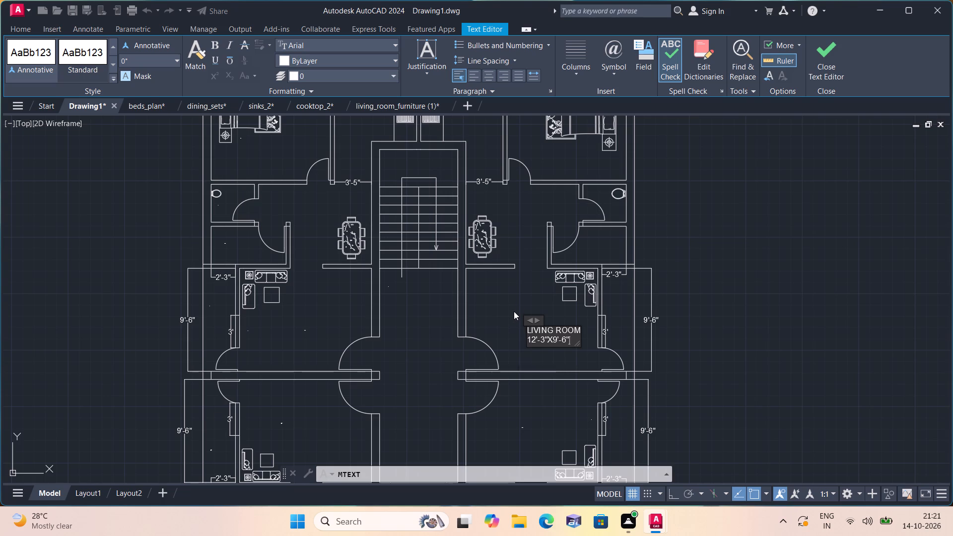
{"action": "left_click", "coordinate": [514, 309]}
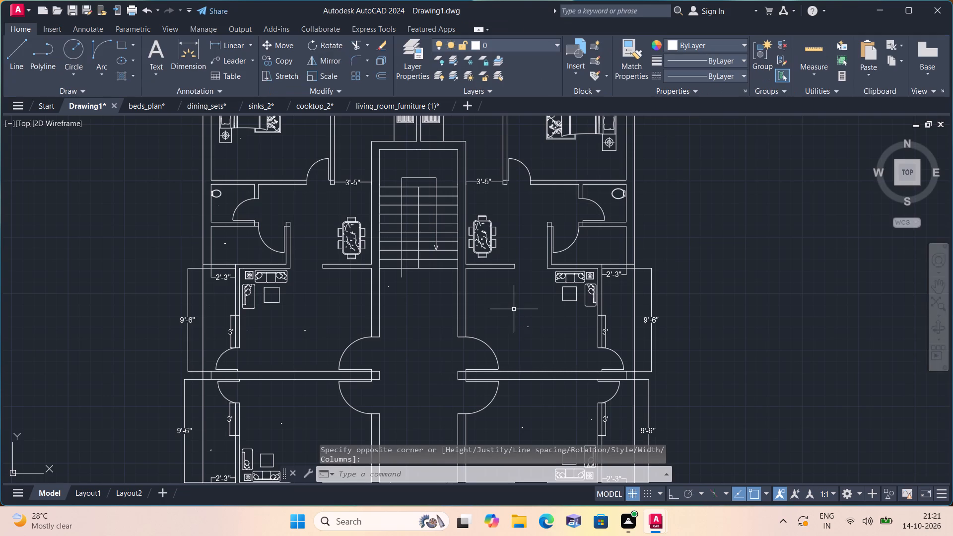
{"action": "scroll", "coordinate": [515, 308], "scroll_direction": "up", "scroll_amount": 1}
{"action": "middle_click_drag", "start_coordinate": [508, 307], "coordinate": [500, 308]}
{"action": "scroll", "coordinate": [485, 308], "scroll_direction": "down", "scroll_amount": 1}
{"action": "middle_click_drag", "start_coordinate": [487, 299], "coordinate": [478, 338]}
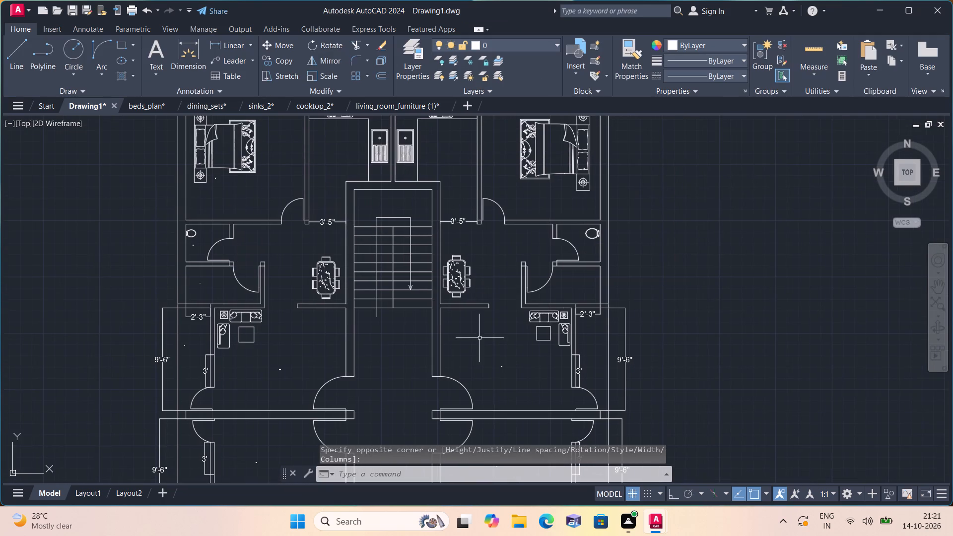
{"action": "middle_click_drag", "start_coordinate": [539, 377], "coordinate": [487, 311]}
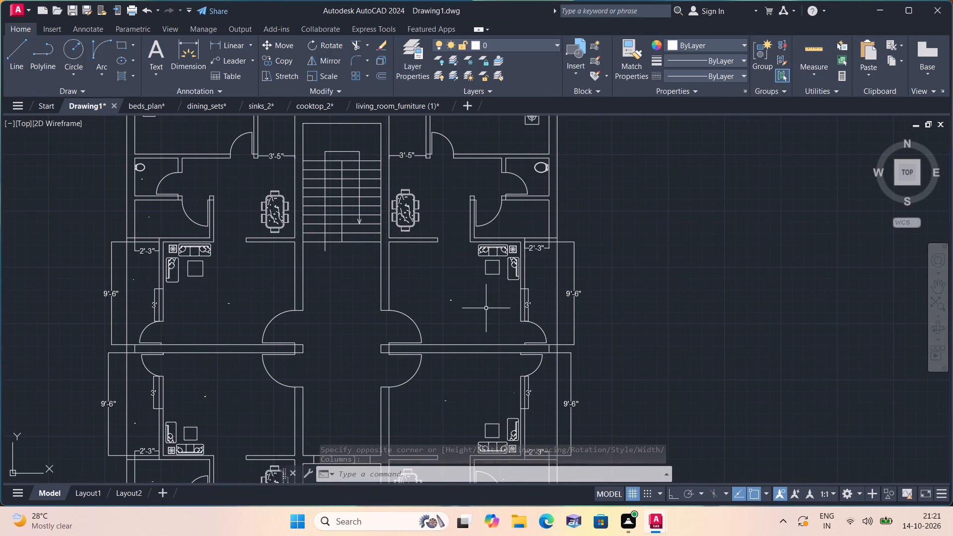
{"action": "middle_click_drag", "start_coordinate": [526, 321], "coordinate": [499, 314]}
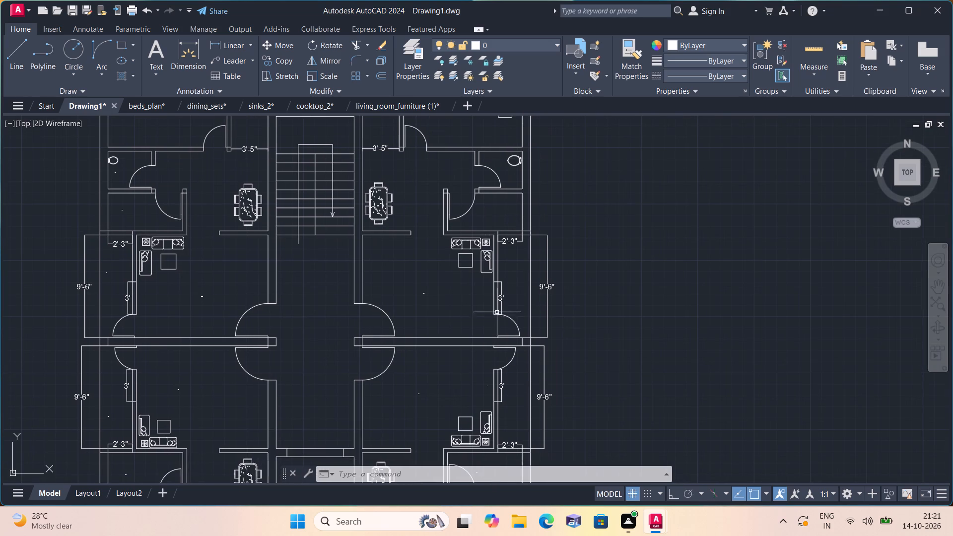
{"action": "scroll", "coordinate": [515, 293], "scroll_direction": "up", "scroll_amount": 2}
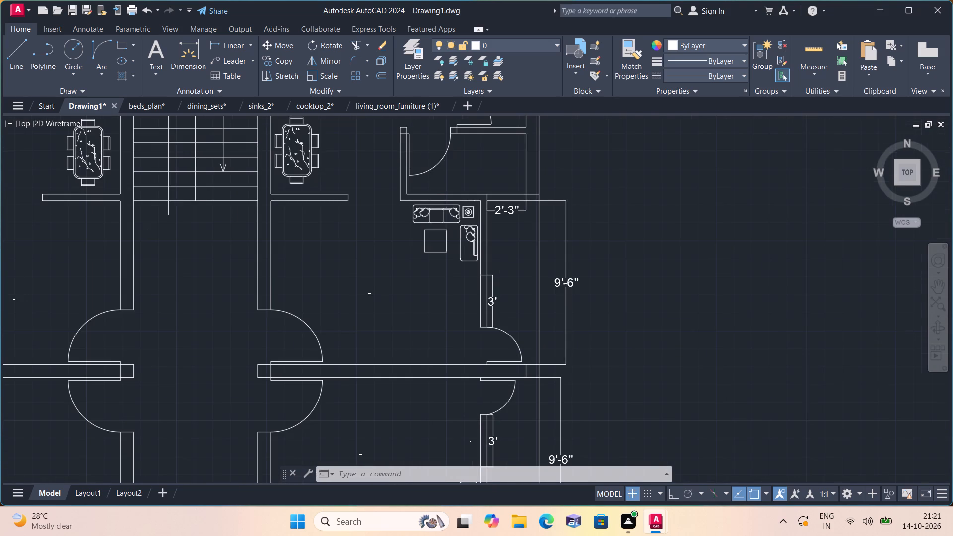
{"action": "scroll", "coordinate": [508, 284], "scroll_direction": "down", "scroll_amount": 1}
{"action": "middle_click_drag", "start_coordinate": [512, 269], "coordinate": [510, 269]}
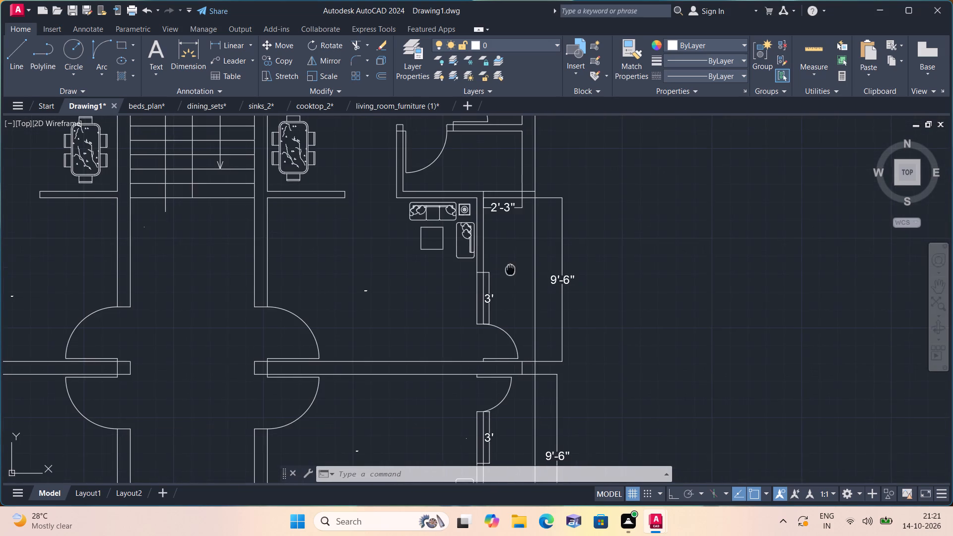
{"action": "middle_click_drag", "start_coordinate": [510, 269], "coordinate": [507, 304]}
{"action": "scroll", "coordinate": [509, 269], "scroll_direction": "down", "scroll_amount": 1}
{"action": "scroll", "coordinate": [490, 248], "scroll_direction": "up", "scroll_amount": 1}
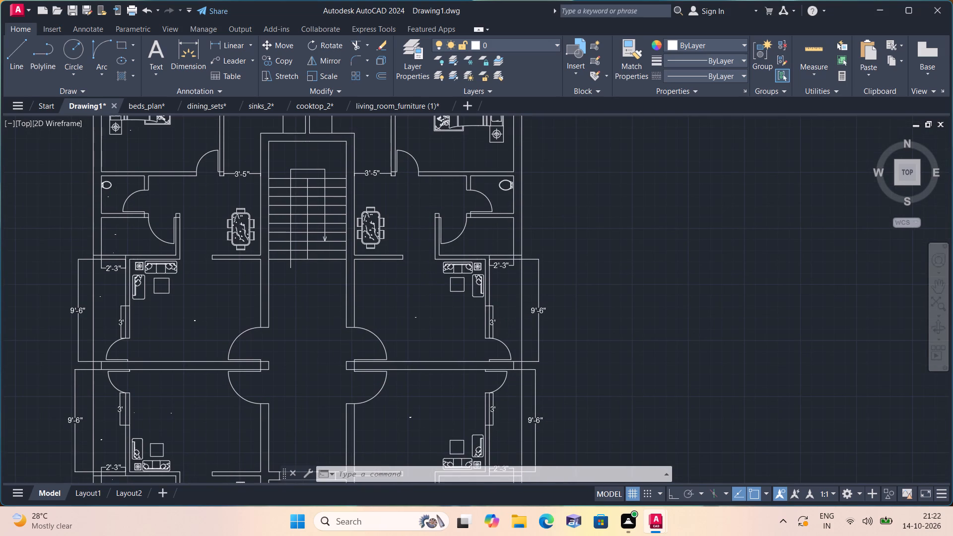
Label the upper-right apartment's balcony with two-line text reading "BALCONY" and "9'-6"X3'".
{"action": "scroll", "coordinate": [490, 248], "scroll_direction": "up", "scroll_amount": 1}
{"action": "middle_click_drag", "start_coordinate": [478, 232], "coordinate": [489, 264]}
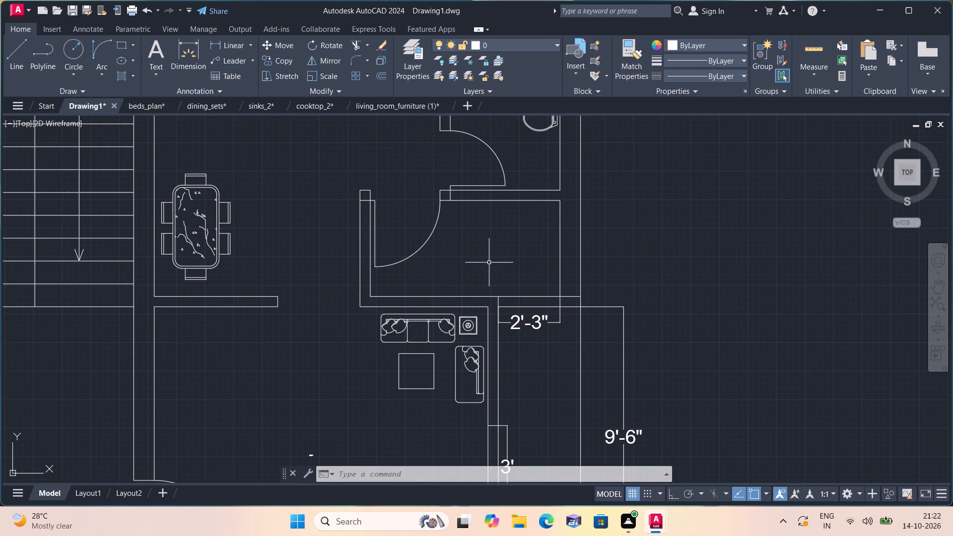
{"action": "scroll", "coordinate": [491, 260], "scroll_direction": "down", "scroll_amount": 1}
{"action": "scroll", "coordinate": [509, 354], "scroll_direction": "up", "scroll_amount": 1}
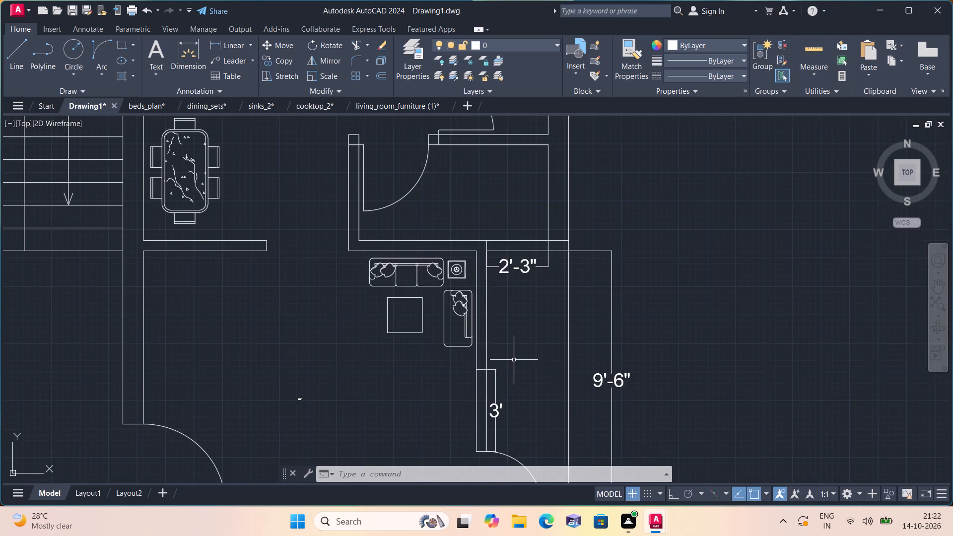
{"action": "middle_click_drag", "start_coordinate": [514, 360], "coordinate": [475, 306]}
{"action": "key", "text": "space"}
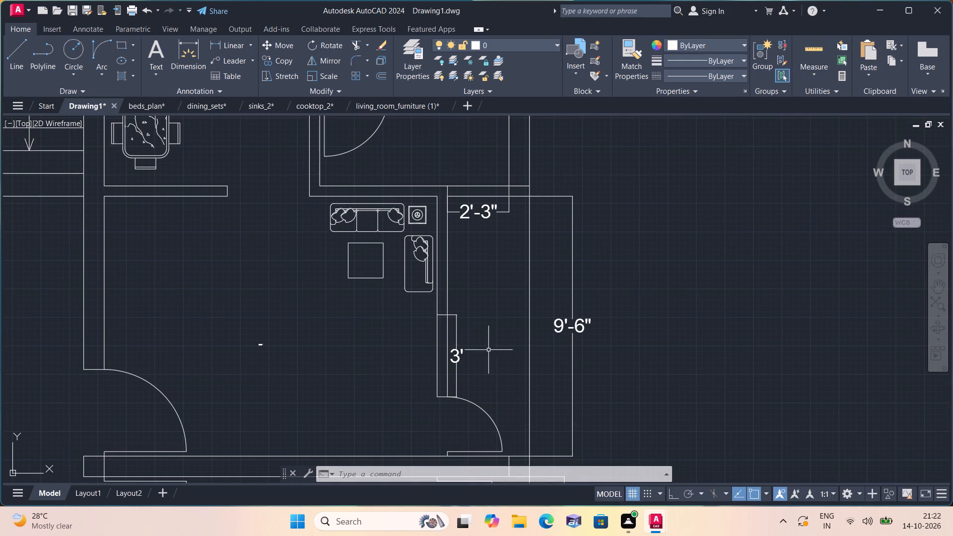
{"action": "triple_click", "coordinate": [481, 285]}
{"action": "type", "text": "BALCONY"}
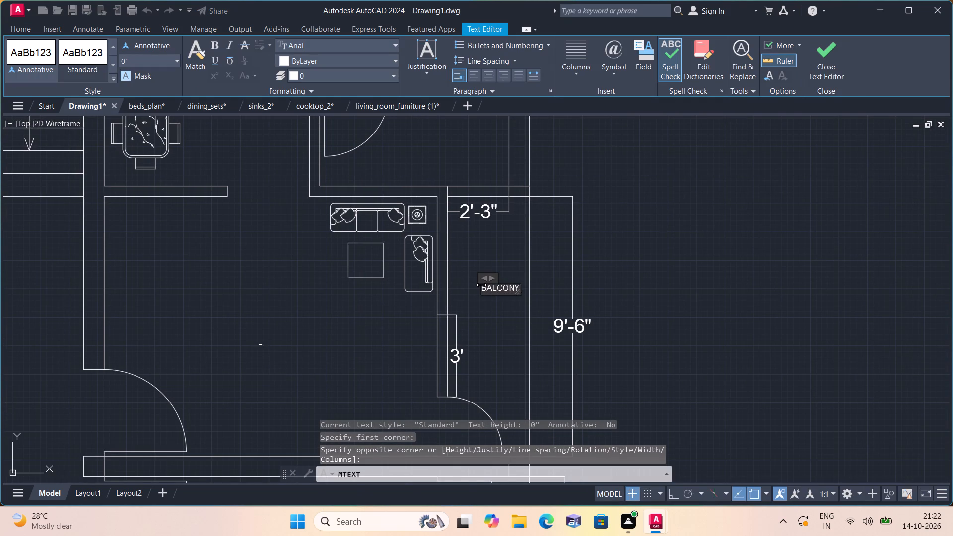
{"action": "key", "text": "Return"}
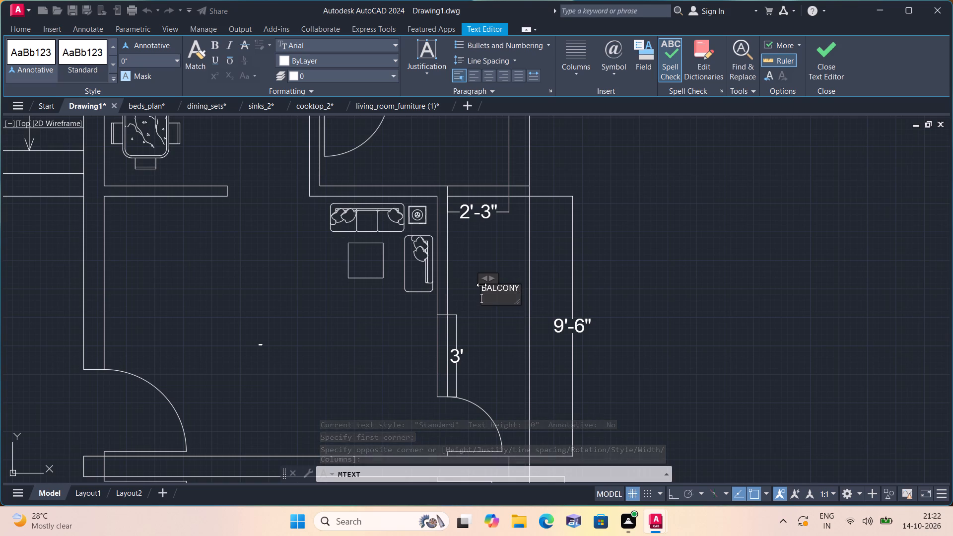
{"action": "type", "text": "9'-6\"X"}
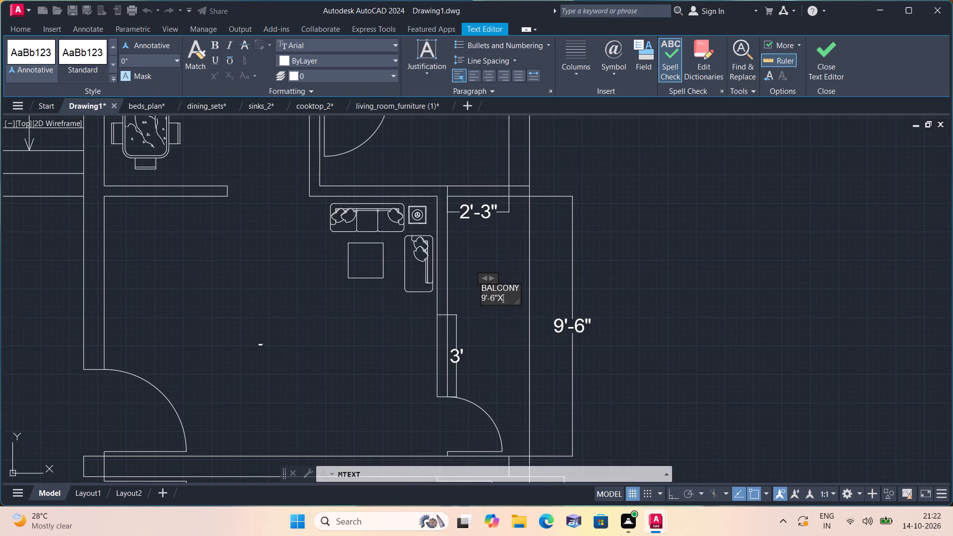
{"action": "type", "text": "3'"}
{"action": "scroll", "coordinate": [498, 266], "scroll_direction": "up", "scroll_amount": 1}
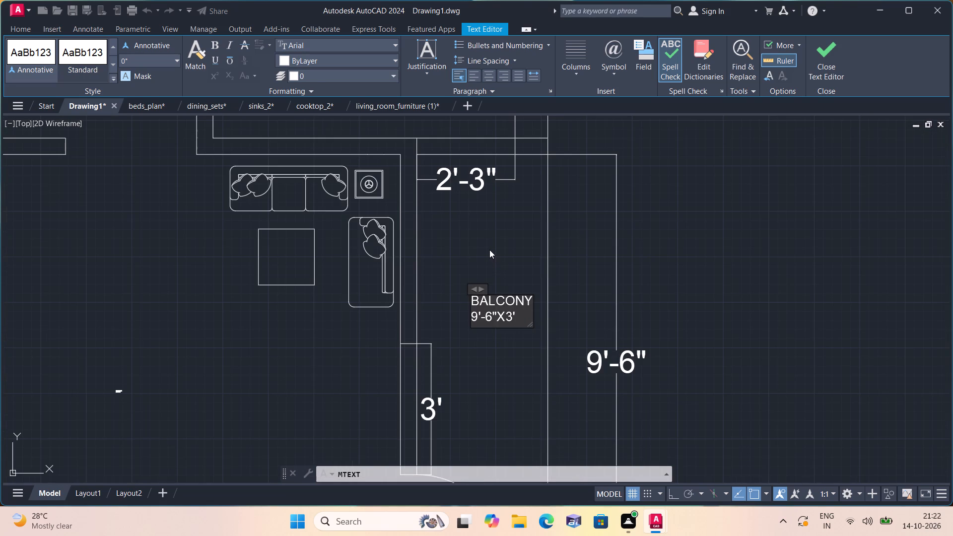
{"action": "left_click", "coordinate": [489, 250]}
Select all multiline text similar to the upper-right living room label and set its text height to 6".
{"action": "middle_click_drag", "start_coordinate": [488, 250], "coordinate": [514, 360]}
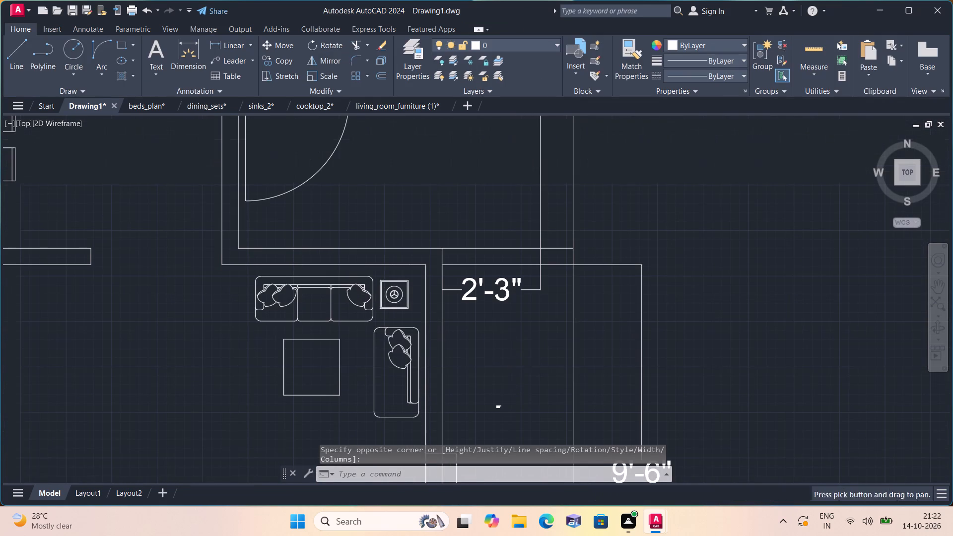
{"action": "scroll", "coordinate": [519, 372], "scroll_direction": "down", "scroll_amount": 1}
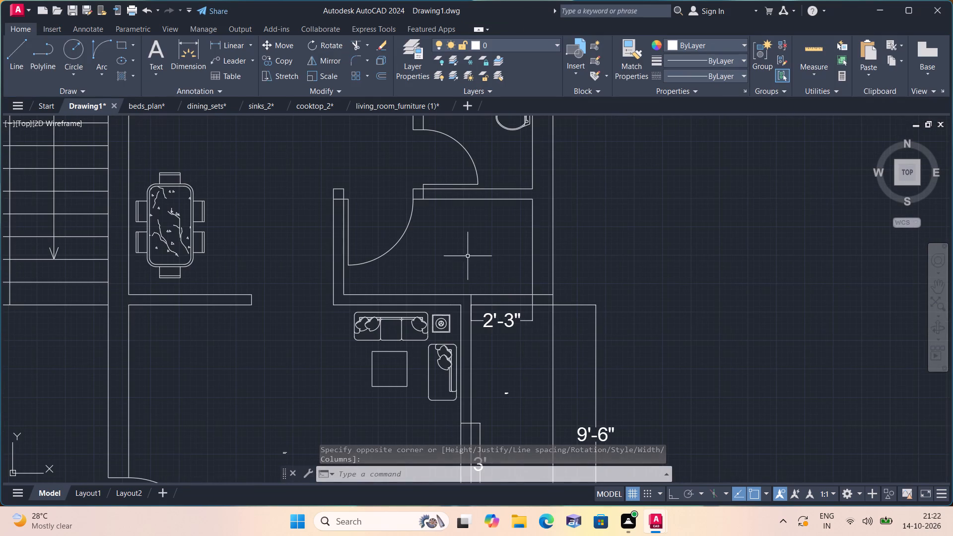
{"action": "middle_click_drag", "start_coordinate": [464, 256], "coordinate": [486, 332]}
{"action": "scroll", "coordinate": [486, 332], "scroll_direction": "down", "scroll_amount": 1}
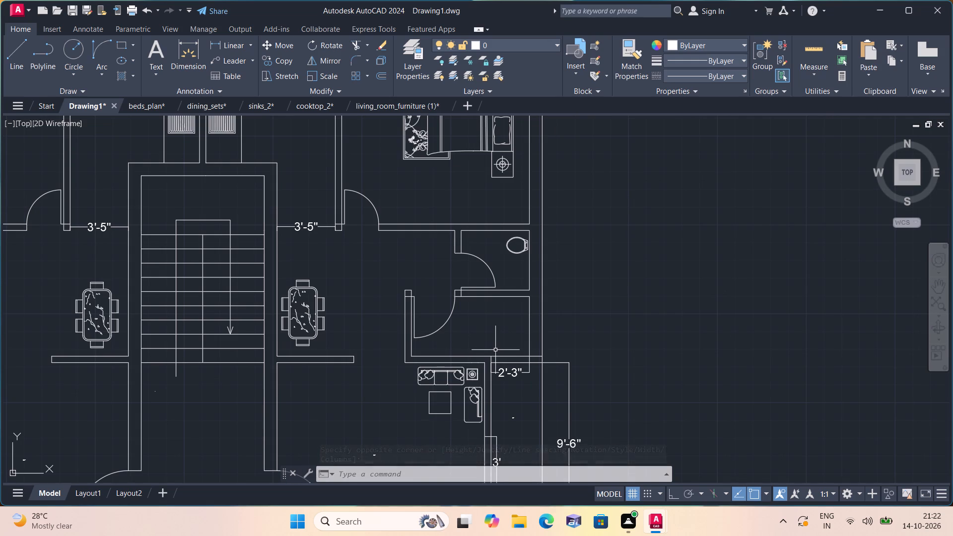
{"action": "middle_click_drag", "start_coordinate": [405, 415], "coordinate": [401, 326]}
{"action": "left_click", "coordinate": [393, 382]}
{"action": "left_click", "coordinate": [341, 344]}
{"action": "right_click", "coordinate": [341, 344]}
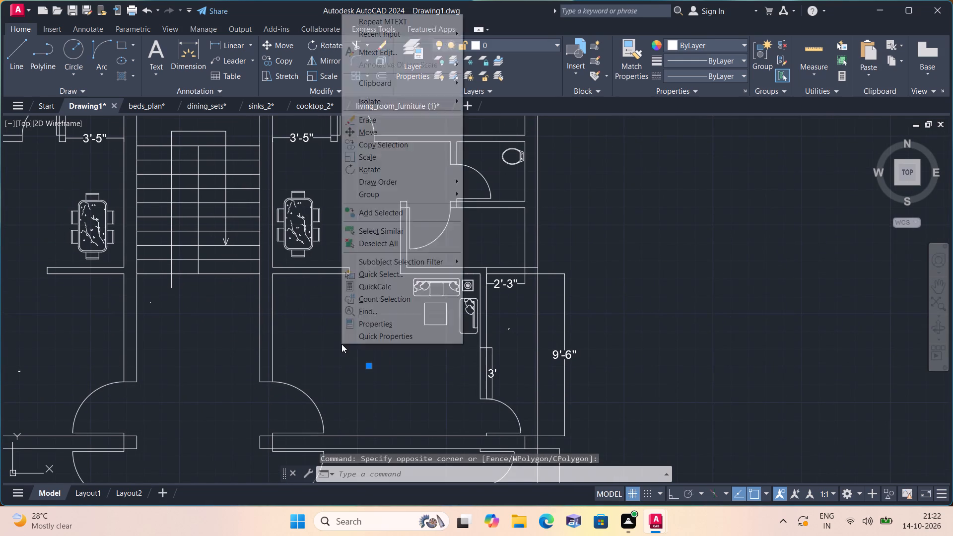
{"action": "left_click", "coordinate": [386, 228]}
{"action": "right_click", "coordinate": [348, 317]}
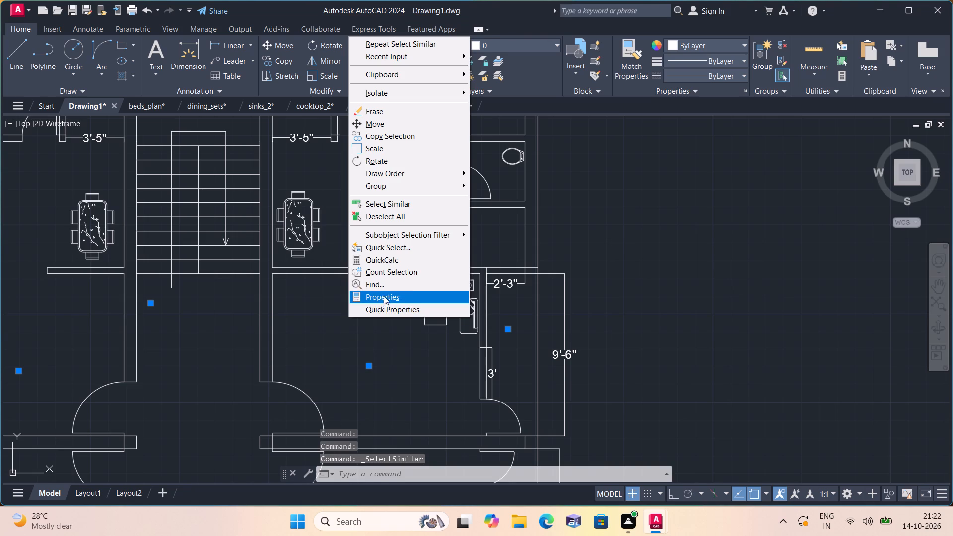
{"action": "left_click", "coordinate": [384, 296]}
{"action": "left_click", "coordinate": [105, 291]}
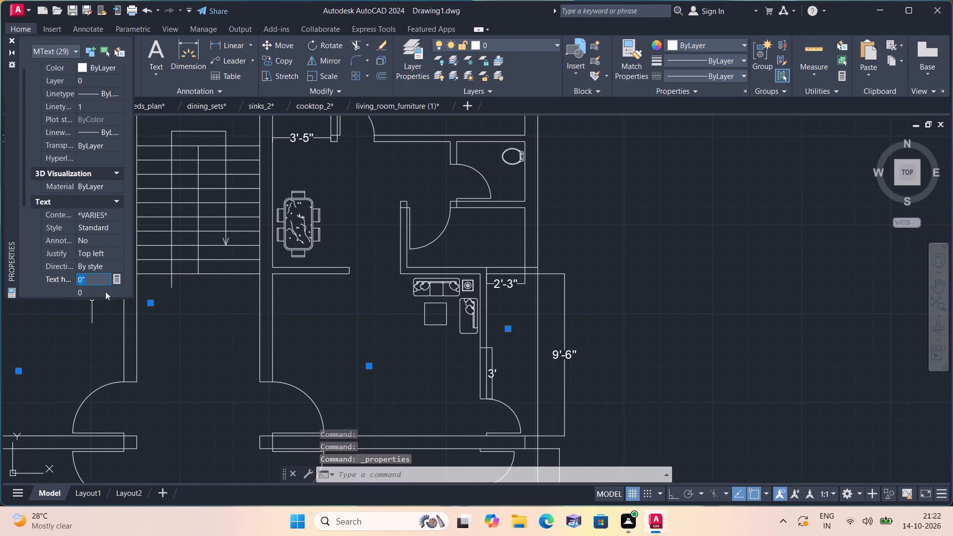
{"action": "key", "text": "BackSpace"}
{"action": "type", "text": "6\""}
{"action": "left_click", "coordinate": [97, 339]}
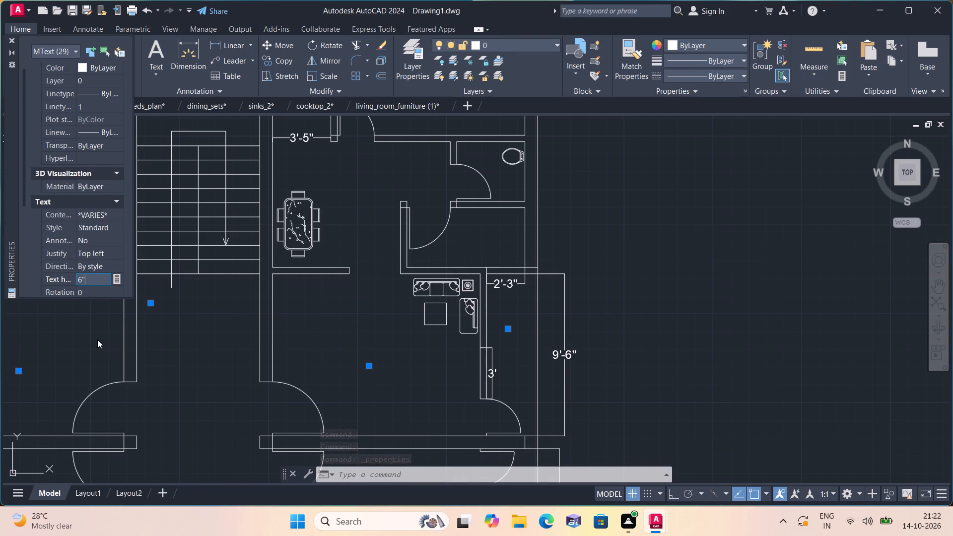
{"action": "left_click", "coordinate": [9, 37]}
{"action": "key", "text": "Escape"}
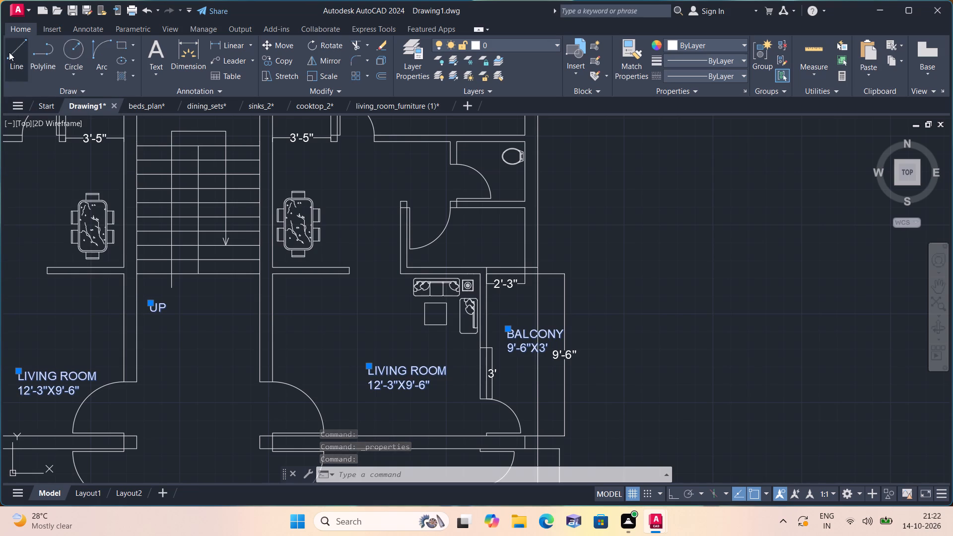
Move the "W1" tag slightly so it sits centred just below the 4' window of the upper-left apartment's bedroom.
{"action": "scroll", "coordinate": [47, 103], "scroll_direction": "down", "scroll_amount": 1}
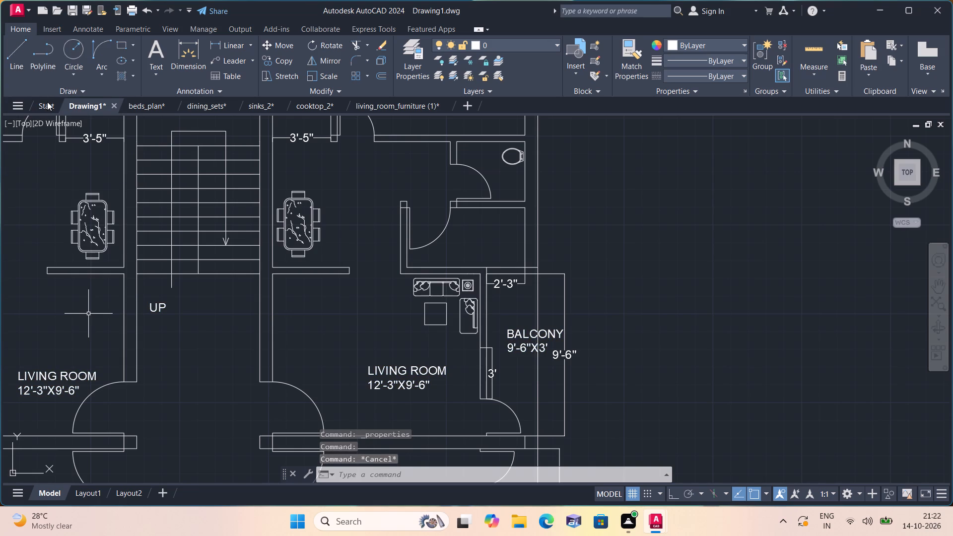
{"action": "scroll", "coordinate": [47, 102], "scroll_direction": "down", "scroll_amount": 2}
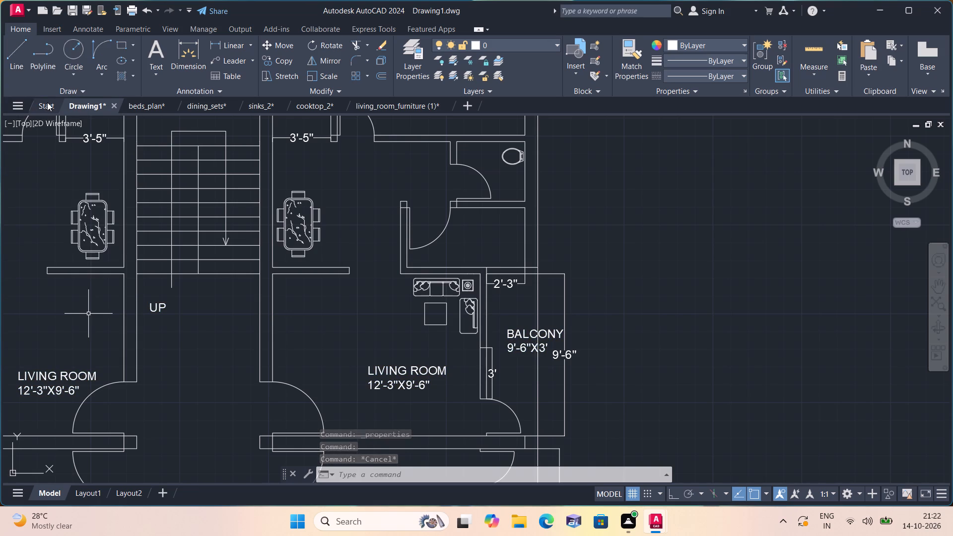
{"action": "middle_click_drag", "start_coordinate": [71, 118], "coordinate": [74, 144]}
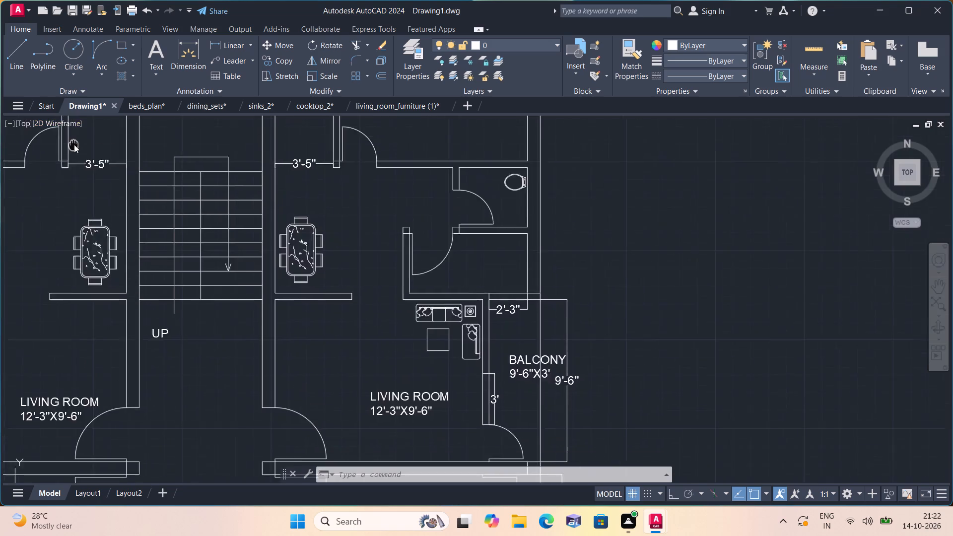
{"action": "middle_click_drag", "start_coordinate": [74, 144], "coordinate": [153, 236]}
{"action": "middle_click_drag", "start_coordinate": [130, 211], "coordinate": [199, 272]}
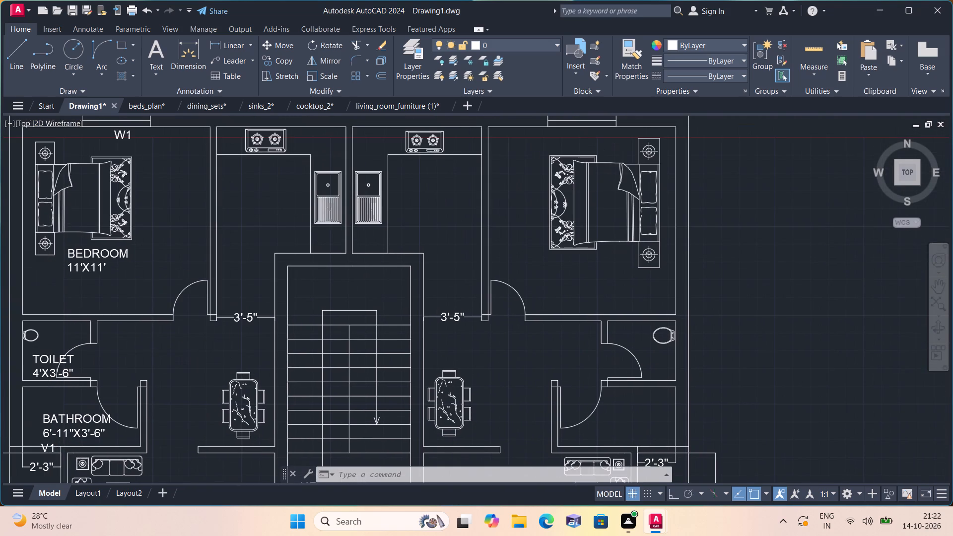
{"action": "scroll", "coordinate": [199, 272], "scroll_direction": "up", "scroll_amount": 1}
{"action": "scroll", "coordinate": [199, 272], "scroll_direction": "down", "scroll_amount": 1}
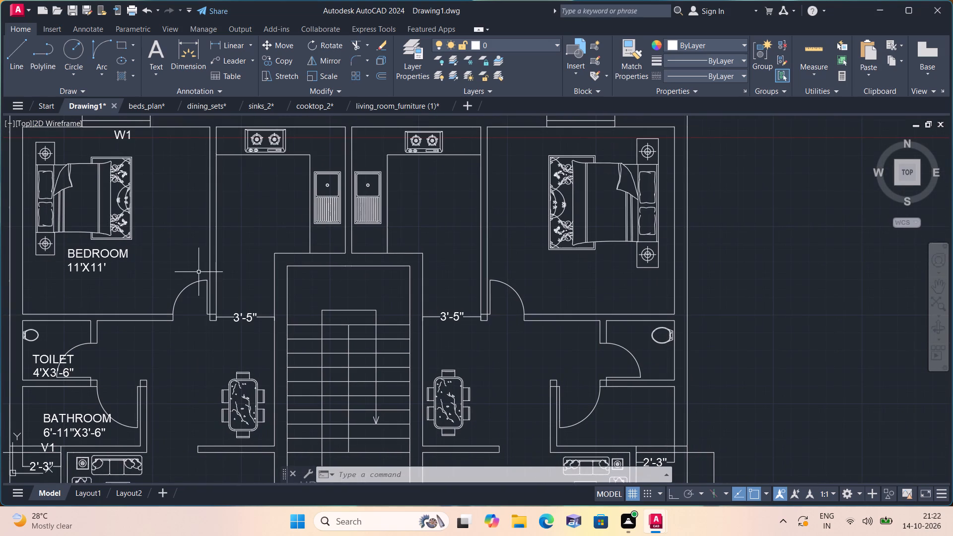
{"action": "scroll", "coordinate": [199, 272], "scroll_direction": "down", "scroll_amount": 1}
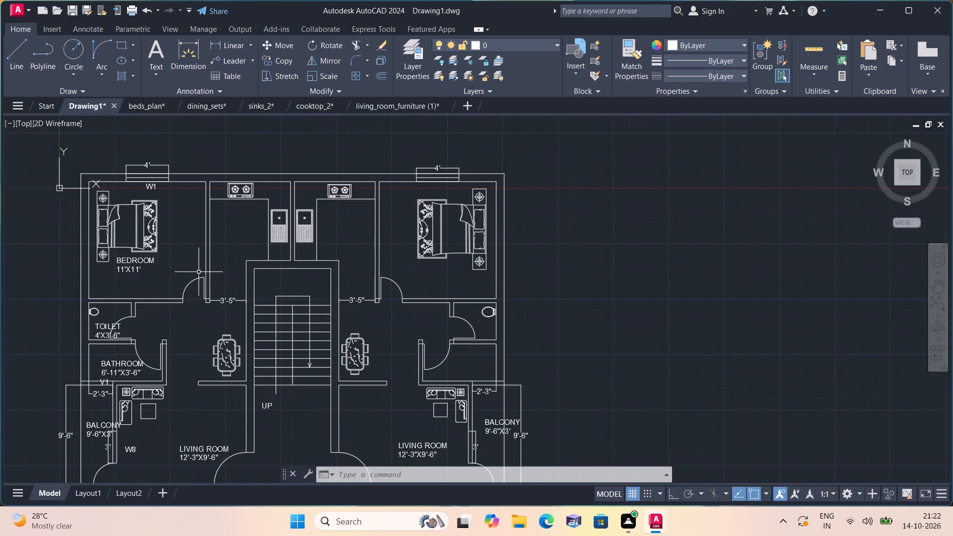
{"action": "scroll", "coordinate": [199, 272], "scroll_direction": "up", "scroll_amount": 1}
{"action": "scroll", "coordinate": [199, 272], "scroll_direction": "down", "scroll_amount": 1}
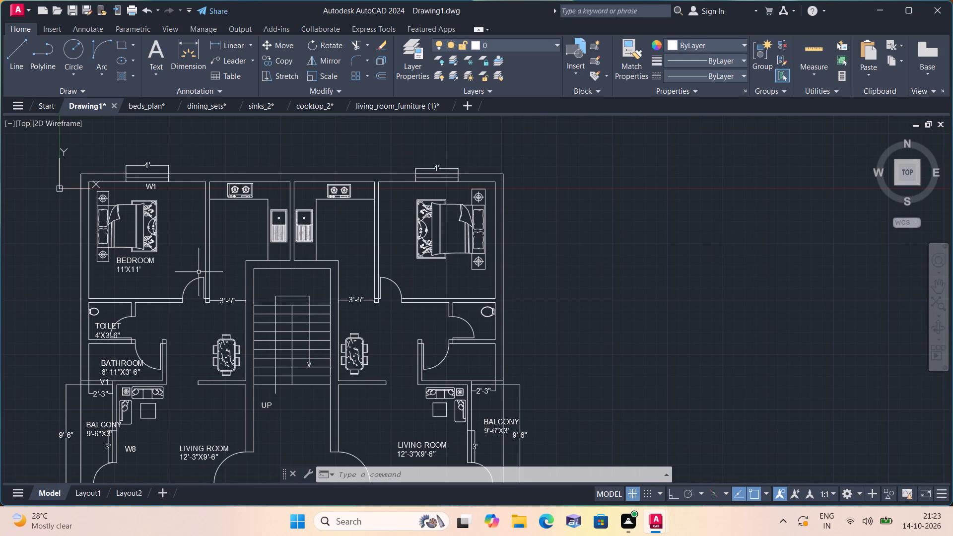
{"action": "scroll", "coordinate": [156, 196], "scroll_direction": "up", "scroll_amount": 1}
{"action": "middle_click_drag", "start_coordinate": [156, 196], "coordinate": [304, 294]}
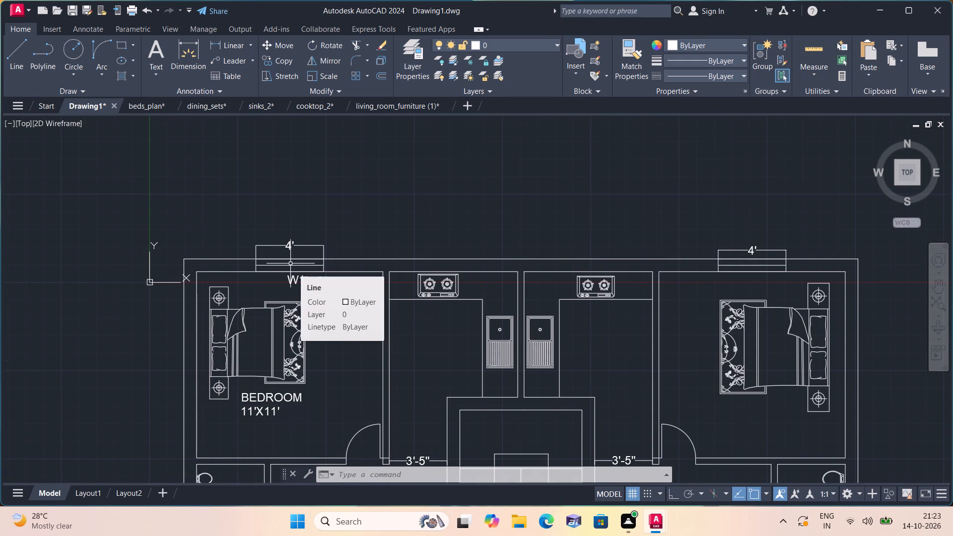
{"action": "scroll", "coordinate": [290, 264], "scroll_direction": "up", "scroll_amount": 3}
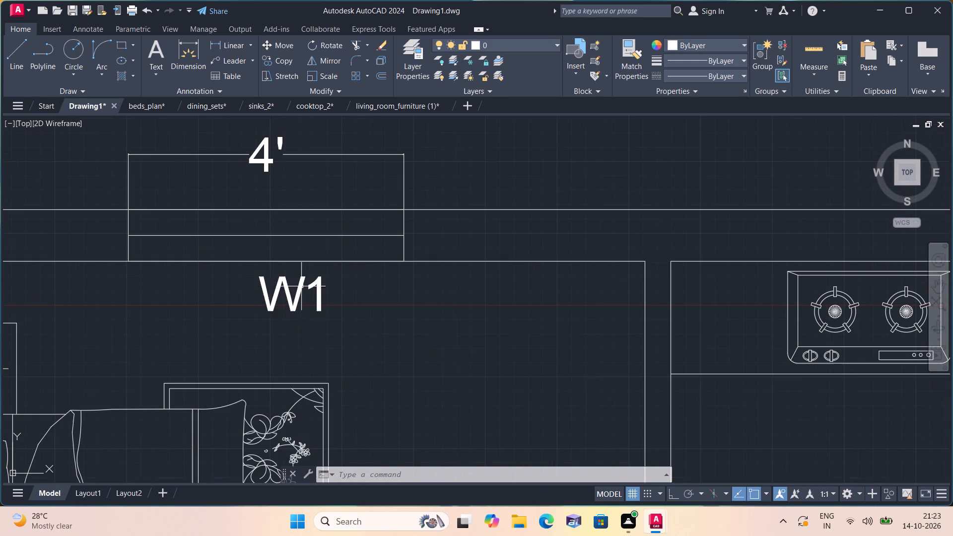
{"action": "left_click", "coordinate": [272, 297]}
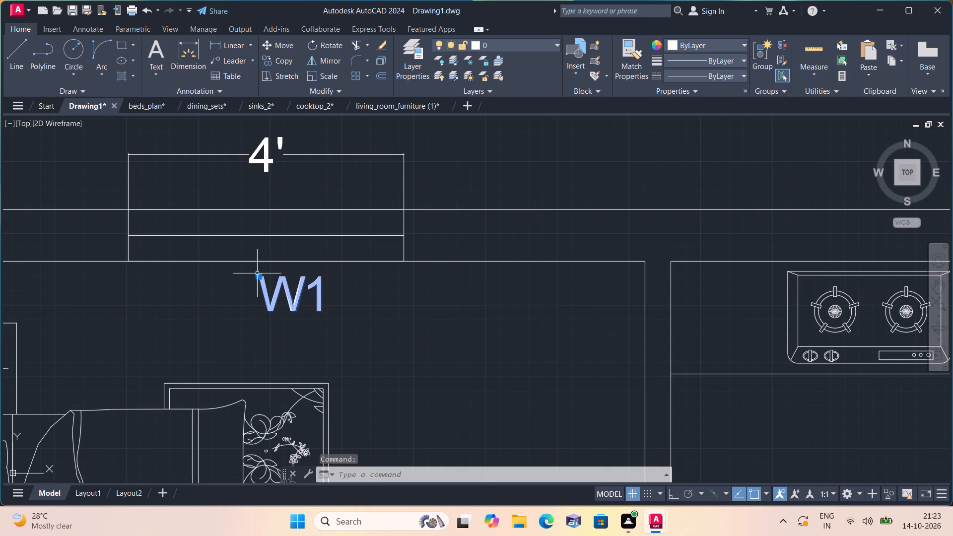
{"action": "left_click", "coordinate": [259, 274]}
{"action": "left_click", "coordinate": [235, 268]}
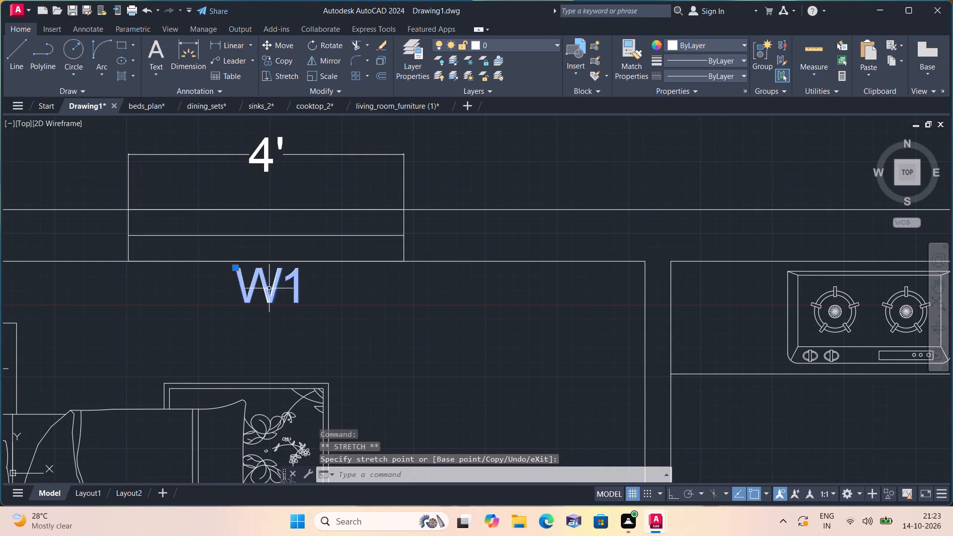
Move the upper-left apartment's "BEDROOM 11'X11'" label straight down into the open floor space between the bed and the lower wall.
{"action": "middle_click_drag", "start_coordinate": [395, 313], "coordinate": [358, 244]}
{"action": "scroll", "coordinate": [394, 313], "scroll_direction": "down", "scroll_amount": 1}
{"action": "middle_click_drag", "start_coordinate": [380, 300], "coordinate": [353, 225]}
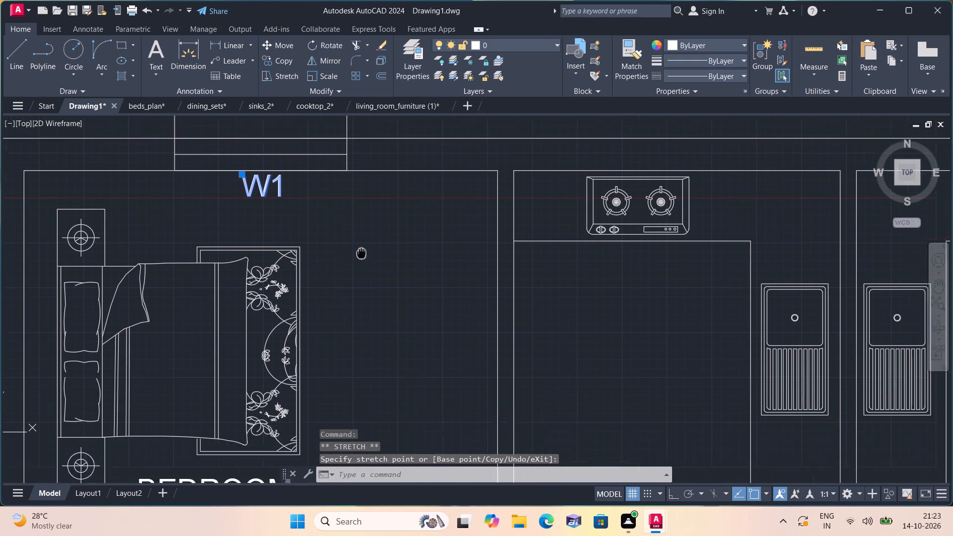
{"action": "middle_click_drag", "start_coordinate": [353, 225], "coordinate": [348, 186]}
{"action": "scroll", "coordinate": [312, 321], "scroll_direction": "down", "scroll_amount": 1}
{"action": "middle_click_drag", "start_coordinate": [312, 321], "coordinate": [340, 169]}
{"action": "scroll", "coordinate": [252, 243], "scroll_direction": "up", "scroll_amount": 1}
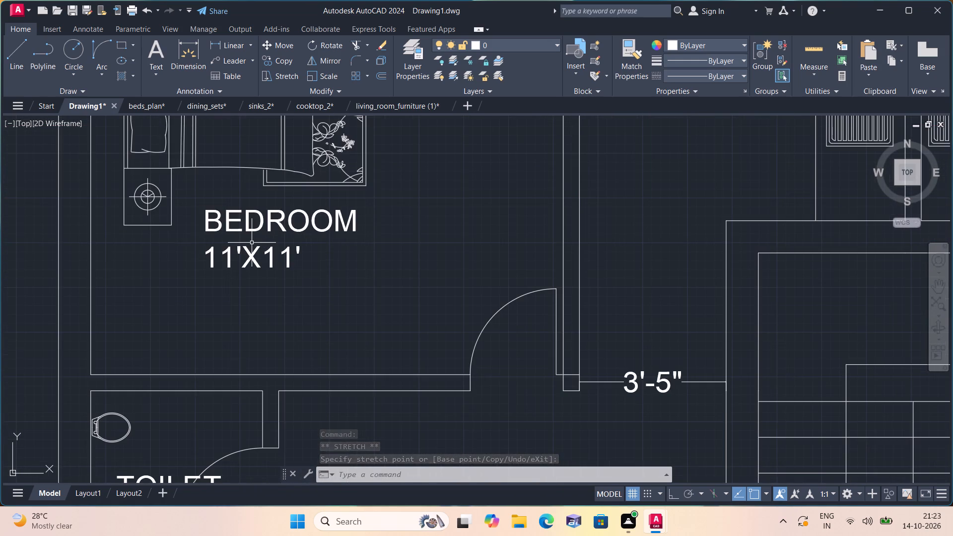
{"action": "middle_click_drag", "start_coordinate": [276, 234], "coordinate": [316, 345]}
{"action": "scroll", "coordinate": [317, 346], "scroll_direction": "down", "scroll_amount": 2}
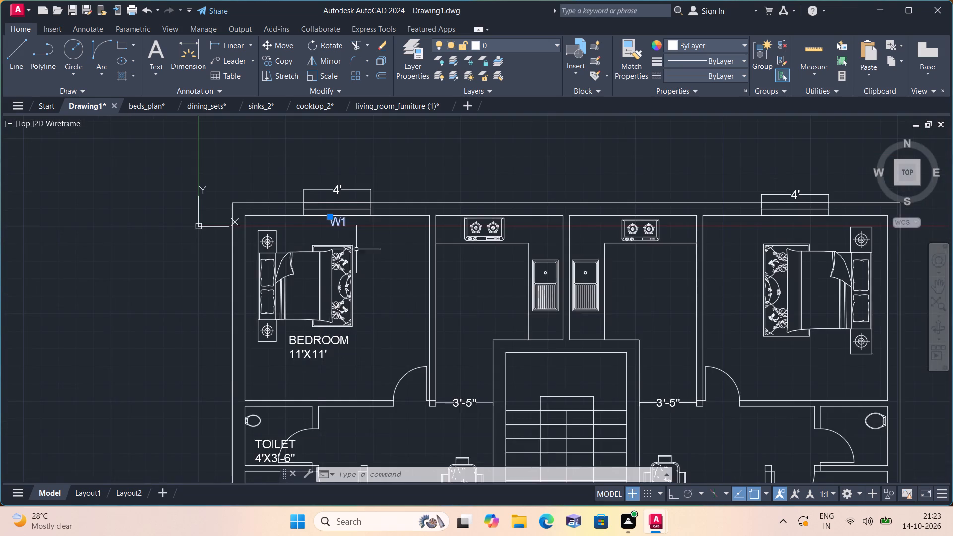
{"action": "scroll", "coordinate": [353, 238], "scroll_direction": "up", "scroll_amount": 2}
{"action": "middle_click_drag", "start_coordinate": [355, 291], "coordinate": [386, 174]}
{"action": "middle_click_drag", "start_coordinate": [345, 305], "coordinate": [354, 180]}
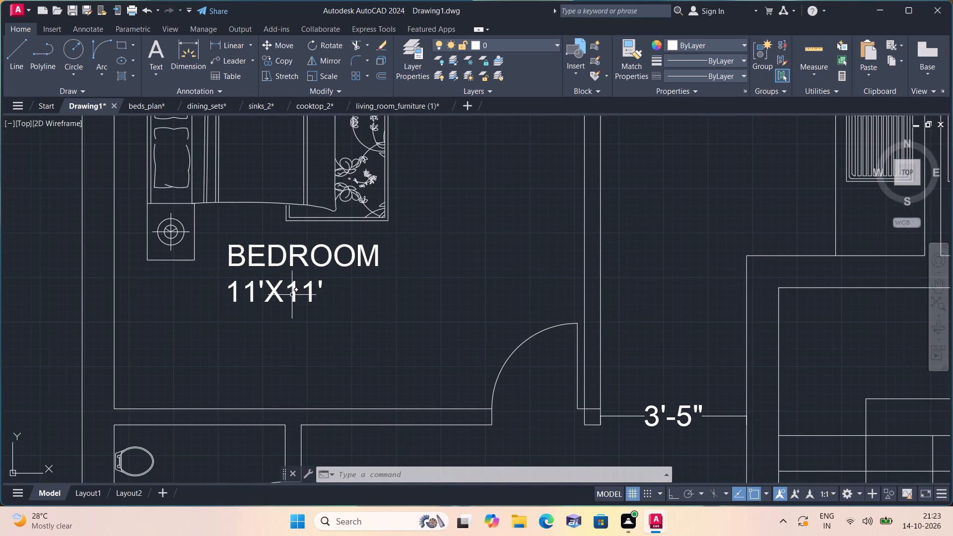
{"action": "left_click", "coordinate": [273, 261]}
{"action": "left_click", "coordinate": [225, 253]}
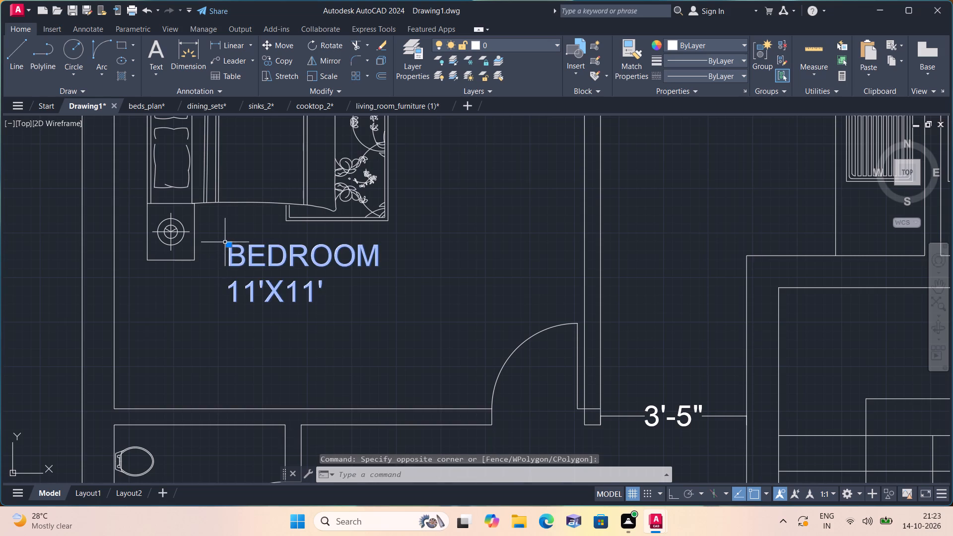
{"action": "left_click", "coordinate": [227, 243]}
{"action": "left_click", "coordinate": [228, 300]}
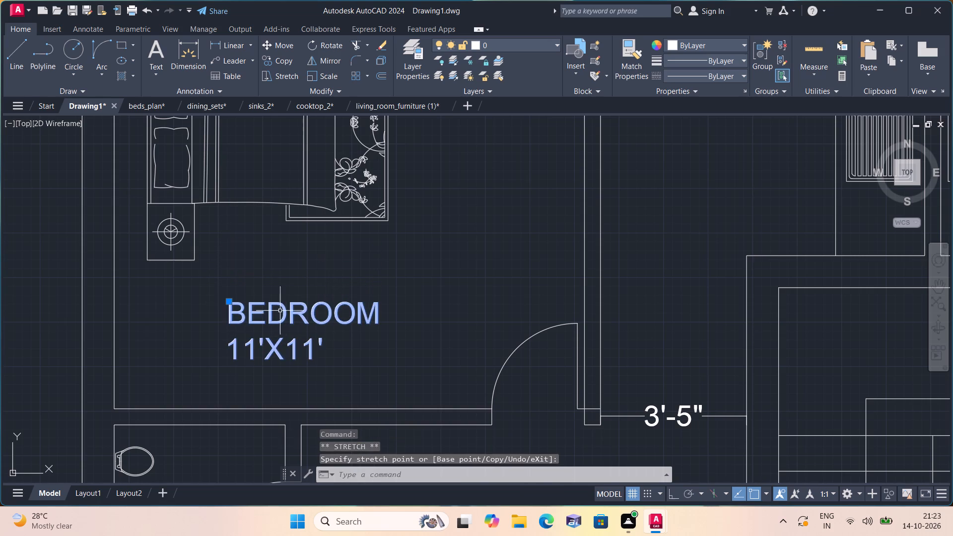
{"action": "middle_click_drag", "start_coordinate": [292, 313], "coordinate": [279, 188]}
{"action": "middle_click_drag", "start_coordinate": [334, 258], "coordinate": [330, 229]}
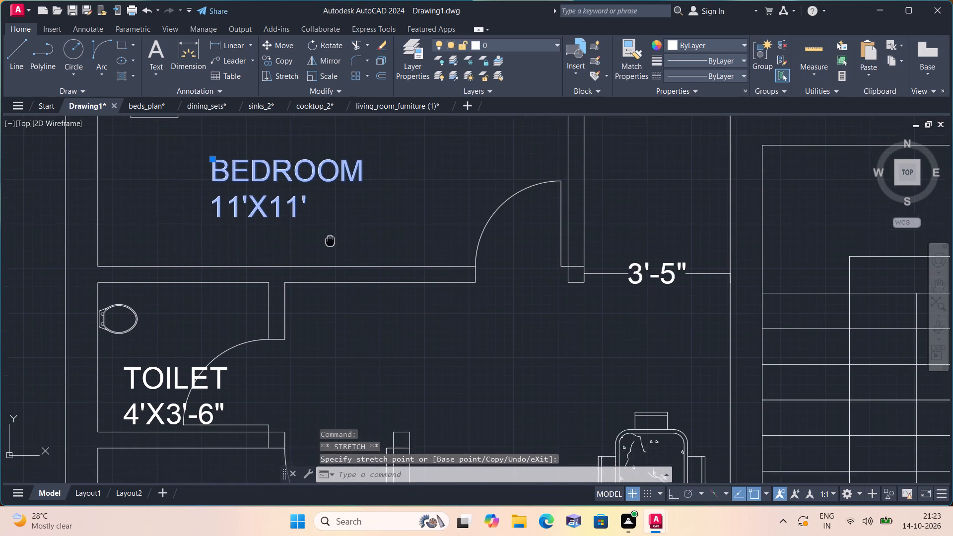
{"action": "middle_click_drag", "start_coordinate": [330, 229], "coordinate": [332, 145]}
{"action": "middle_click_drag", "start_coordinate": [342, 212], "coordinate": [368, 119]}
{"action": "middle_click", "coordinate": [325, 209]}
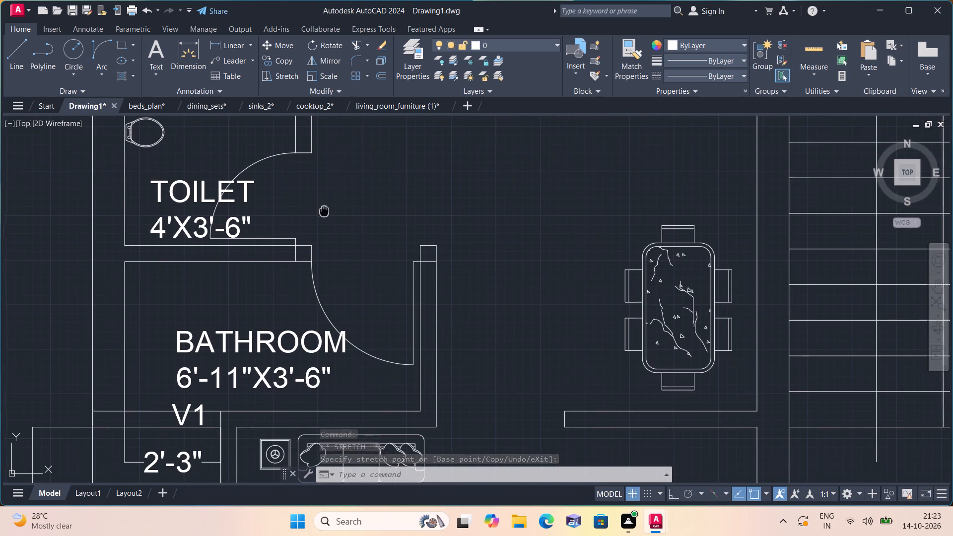
Move the upper-left apartment's "TOILET 4'X3'-6"" label up beside the toilet fixture, clear of the door swing.
{"action": "middle_click_drag", "start_coordinate": [176, 171], "coordinate": [237, 256]}
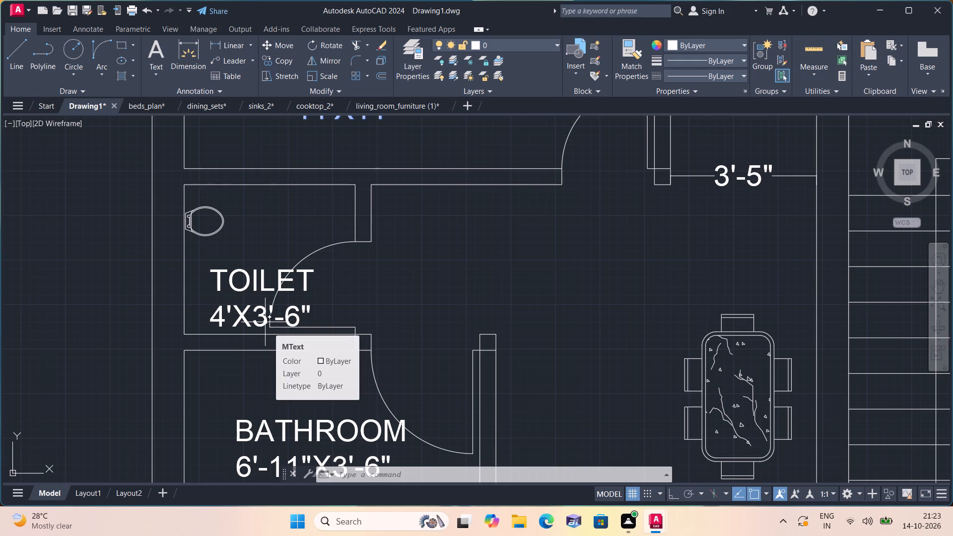
{"action": "left_click", "coordinate": [235, 274]}
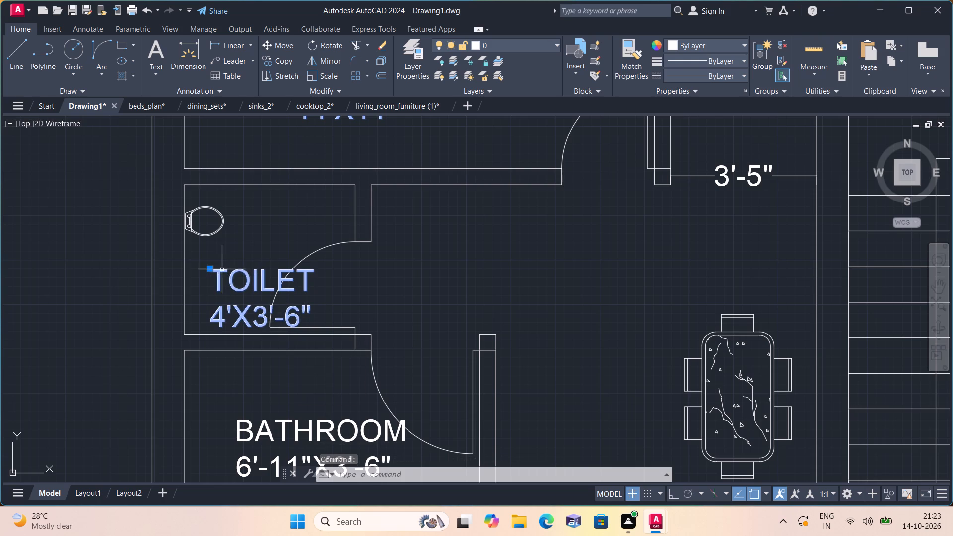
{"action": "left_click", "coordinate": [211, 269]}
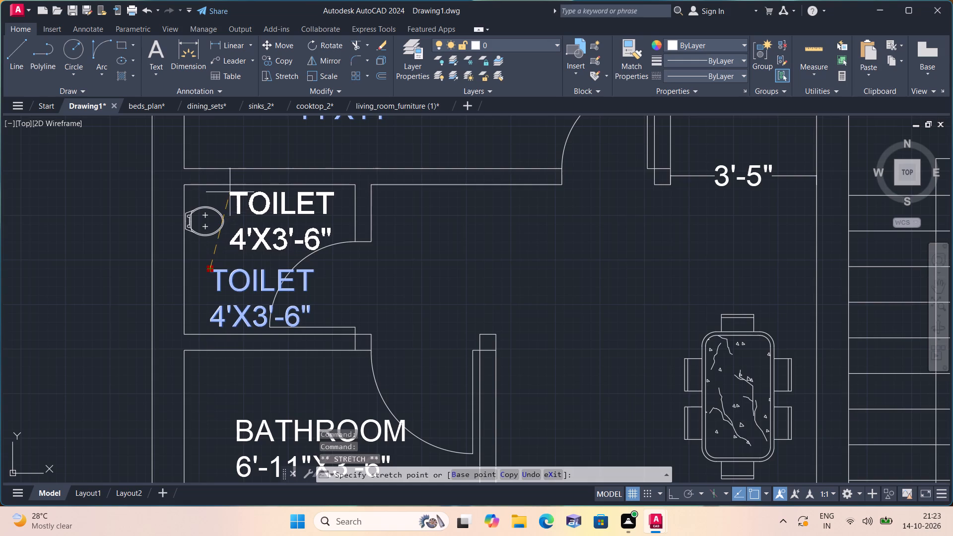
{"action": "scroll", "coordinate": [230, 191], "scroll_direction": "up", "scroll_amount": 1}
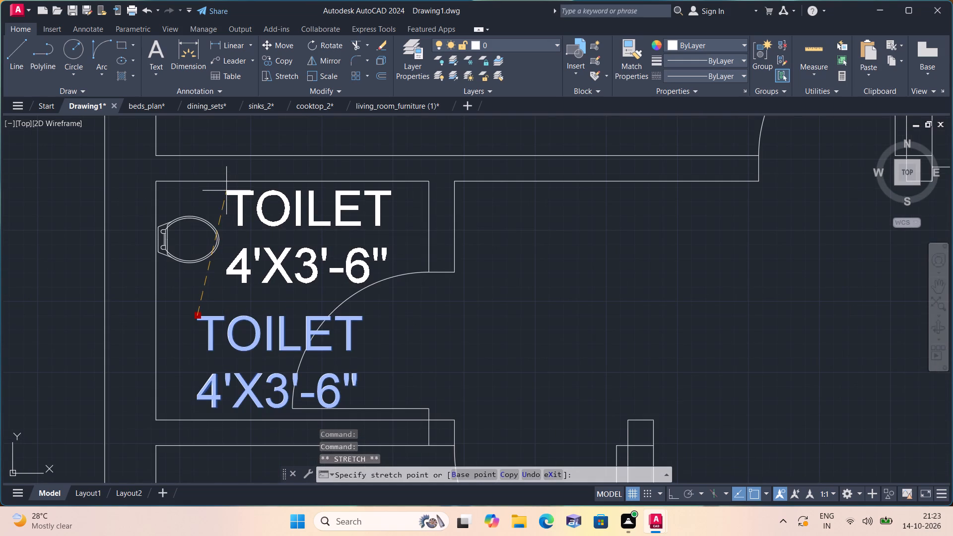
{"action": "left_click", "coordinate": [226, 190]}
Move the upper-left apartment's "BATHROOM 6'-11"X3'-6"" label up and toward the outer wall, clear of the door swing.
{"action": "middle_click_drag", "start_coordinate": [315, 266], "coordinate": [308, 252]}
{"action": "scroll", "coordinate": [305, 245], "scroll_direction": "down", "scroll_amount": 1}
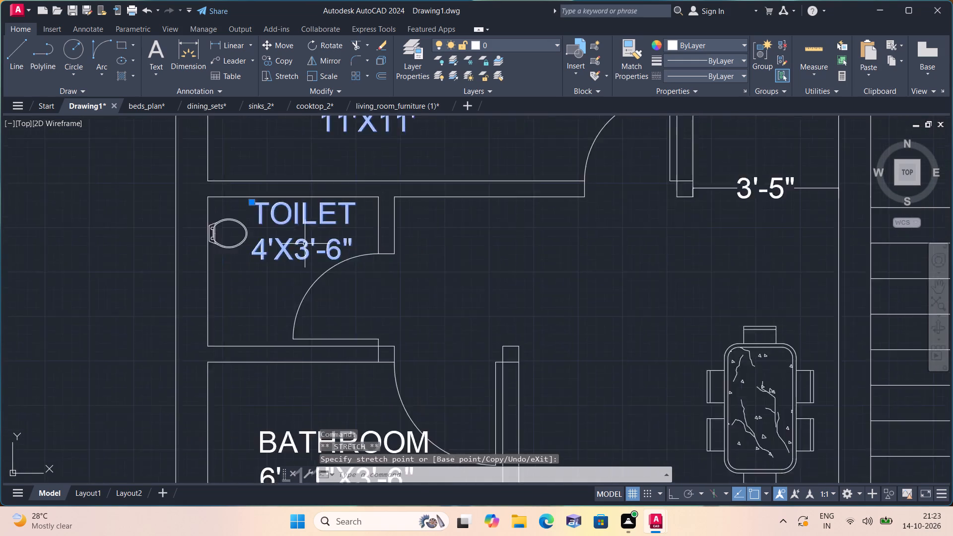
{"action": "scroll", "coordinate": [305, 244], "scroll_direction": "down", "scroll_amount": 1}
{"action": "middle_click_drag", "start_coordinate": [331, 312], "coordinate": [323, 273]}
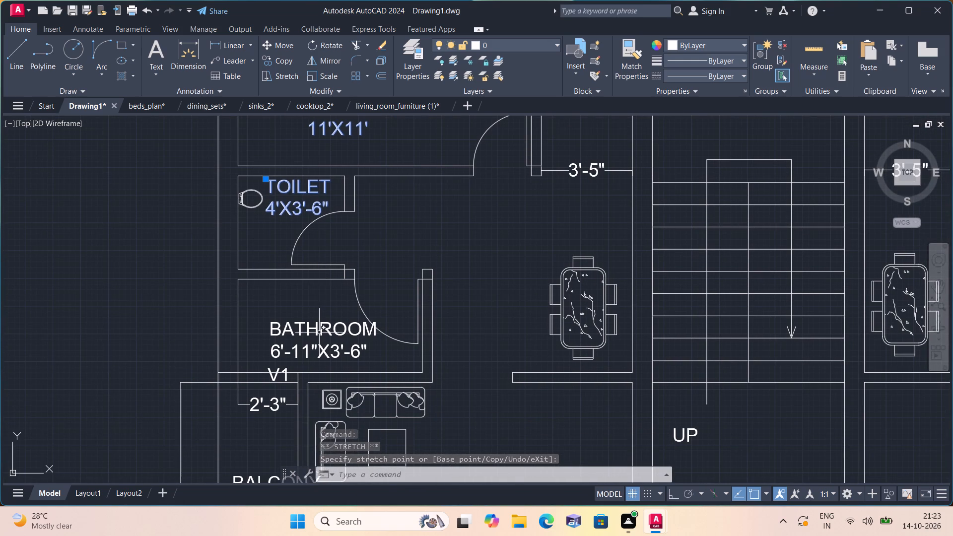
{"action": "middle_click_drag", "start_coordinate": [319, 348], "coordinate": [318, 321]}
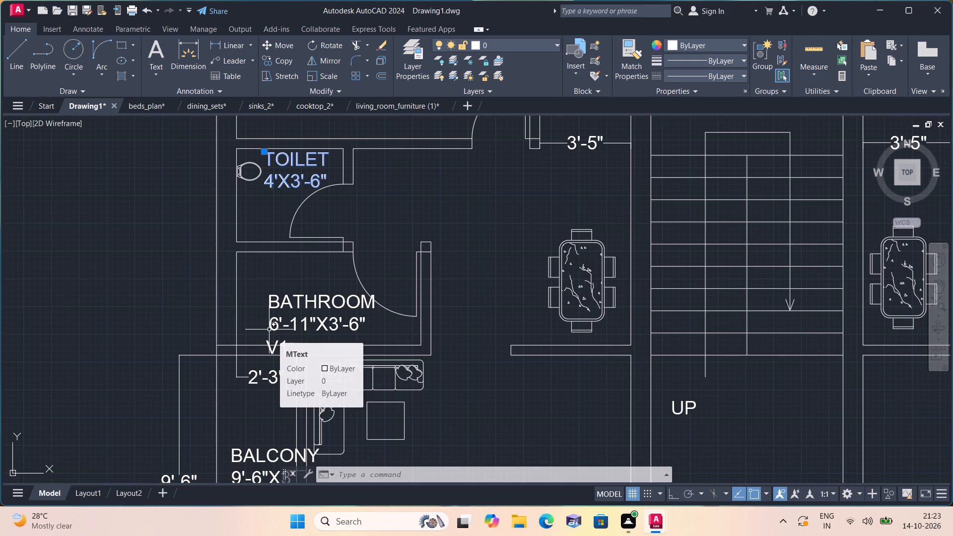
{"action": "scroll", "coordinate": [269, 330], "scroll_direction": "up", "scroll_amount": 1}
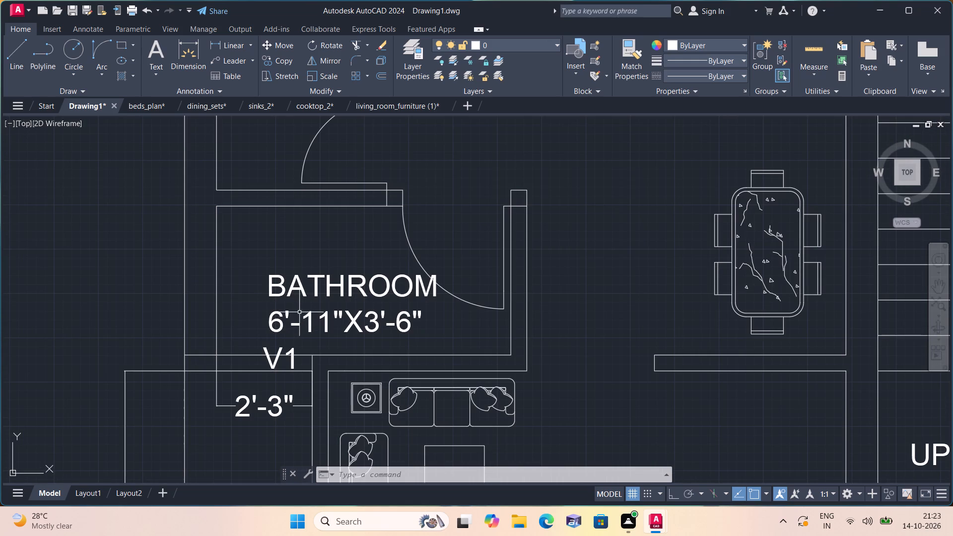
{"action": "left_click", "coordinate": [312, 286]}
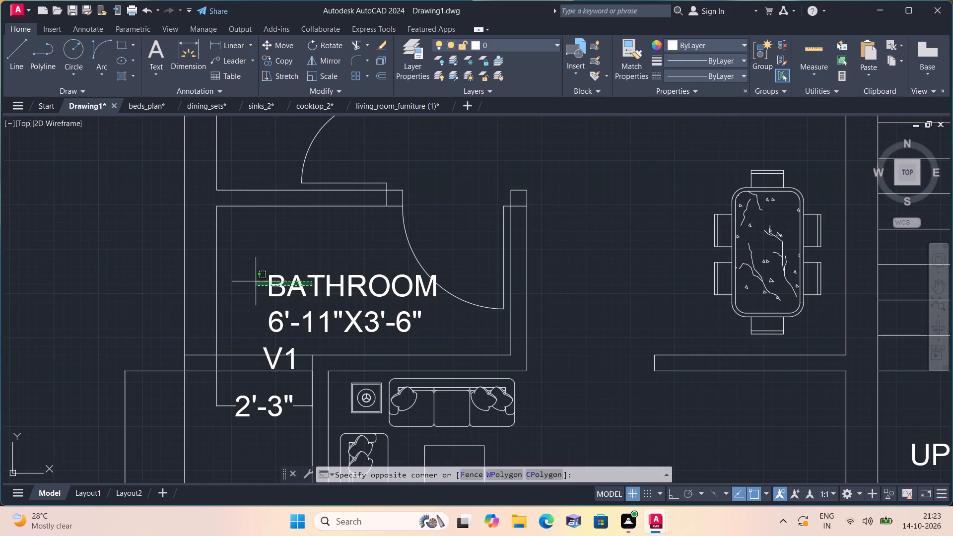
{"action": "left_click", "coordinate": [264, 277]}
{"action": "left_click", "coordinate": [269, 271]}
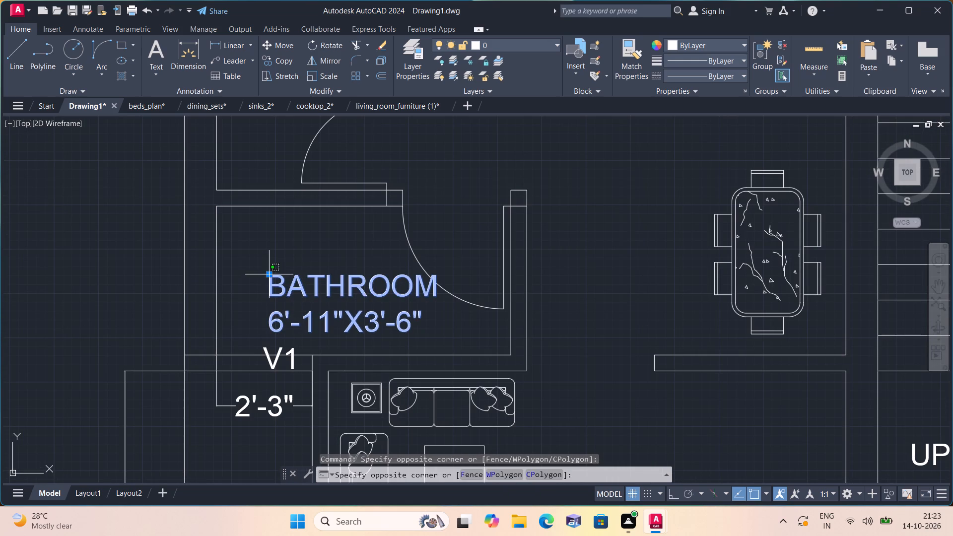
{"action": "left_click", "coordinate": [269, 273]}
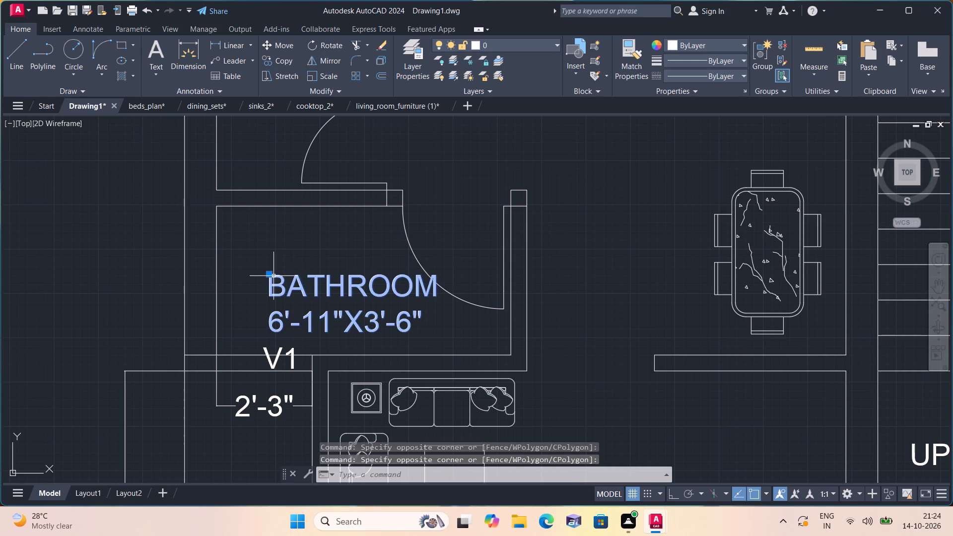
{"action": "left_click", "coordinate": [272, 275]}
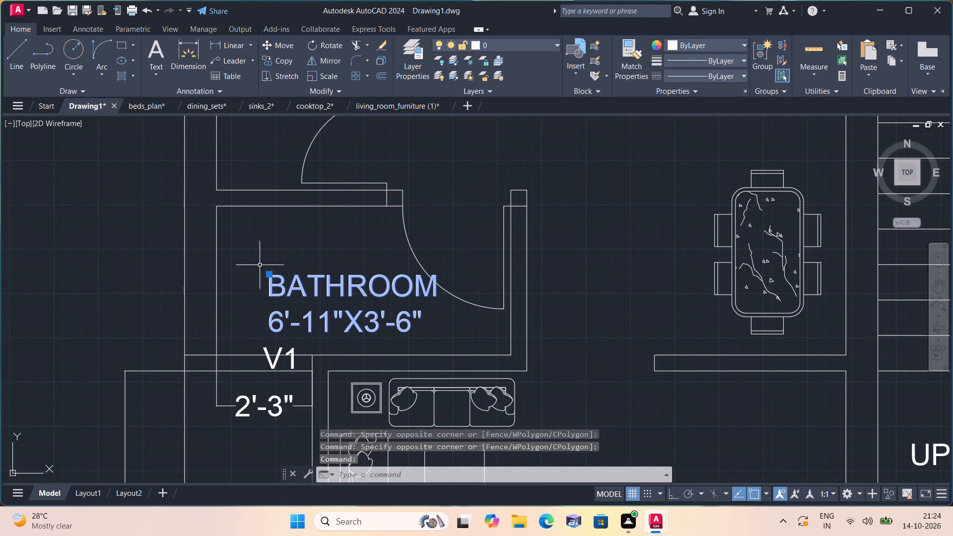
{"action": "left_click", "coordinate": [269, 272]}
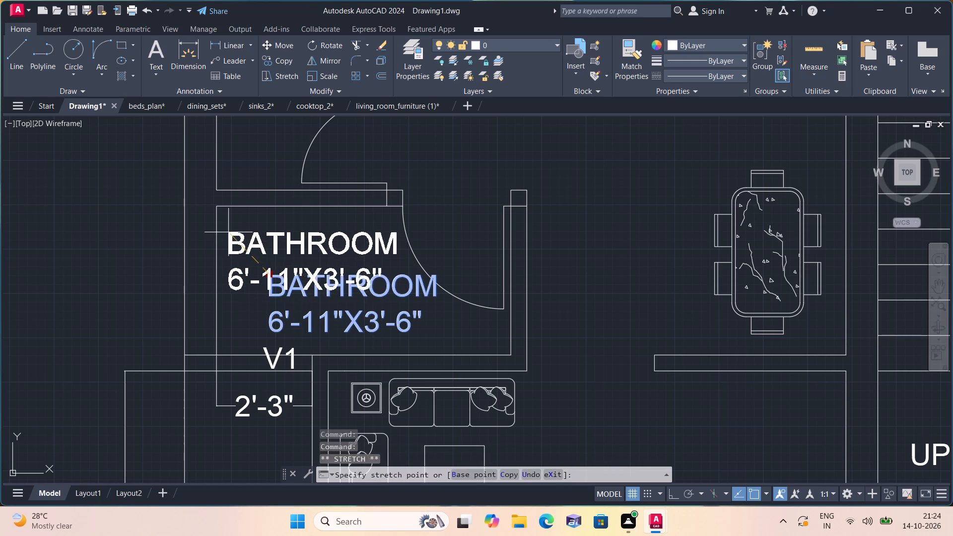
{"action": "left_click", "coordinate": [223, 228]}
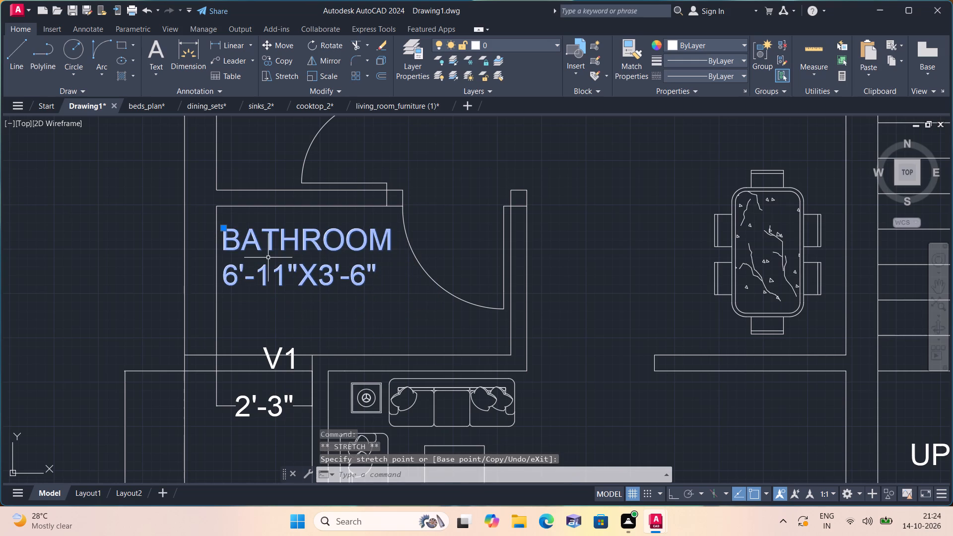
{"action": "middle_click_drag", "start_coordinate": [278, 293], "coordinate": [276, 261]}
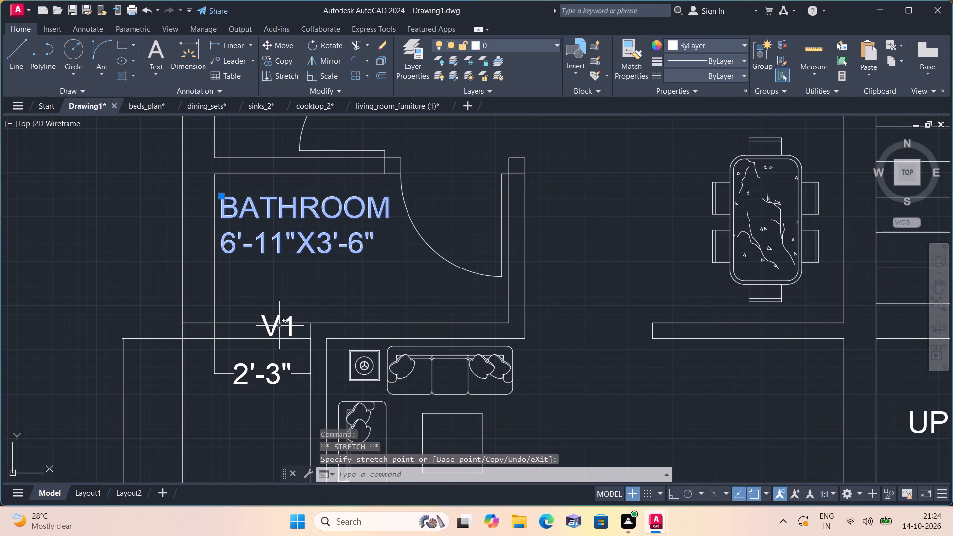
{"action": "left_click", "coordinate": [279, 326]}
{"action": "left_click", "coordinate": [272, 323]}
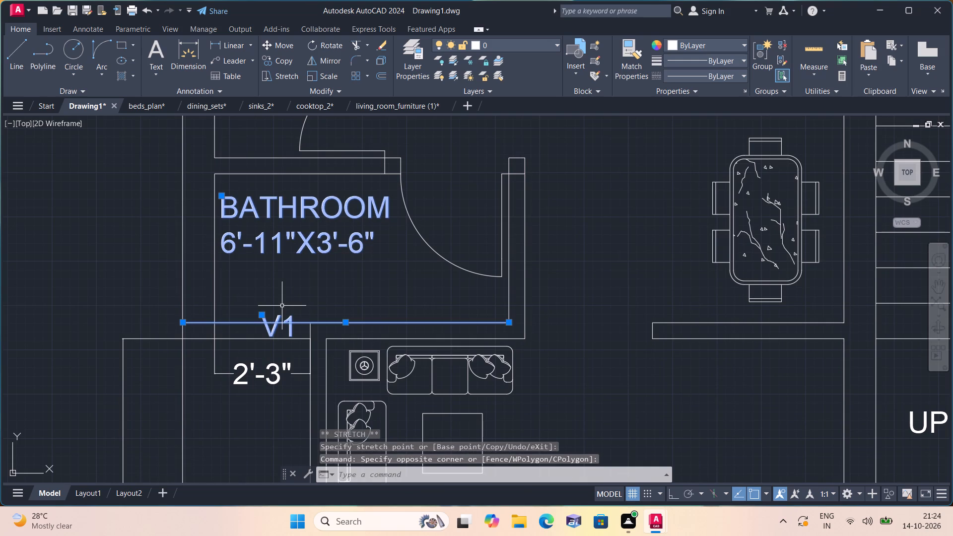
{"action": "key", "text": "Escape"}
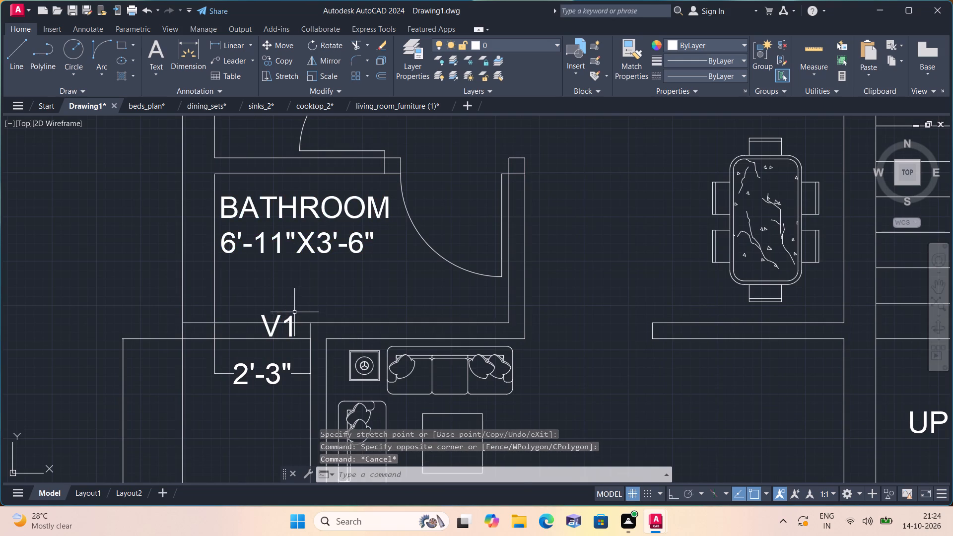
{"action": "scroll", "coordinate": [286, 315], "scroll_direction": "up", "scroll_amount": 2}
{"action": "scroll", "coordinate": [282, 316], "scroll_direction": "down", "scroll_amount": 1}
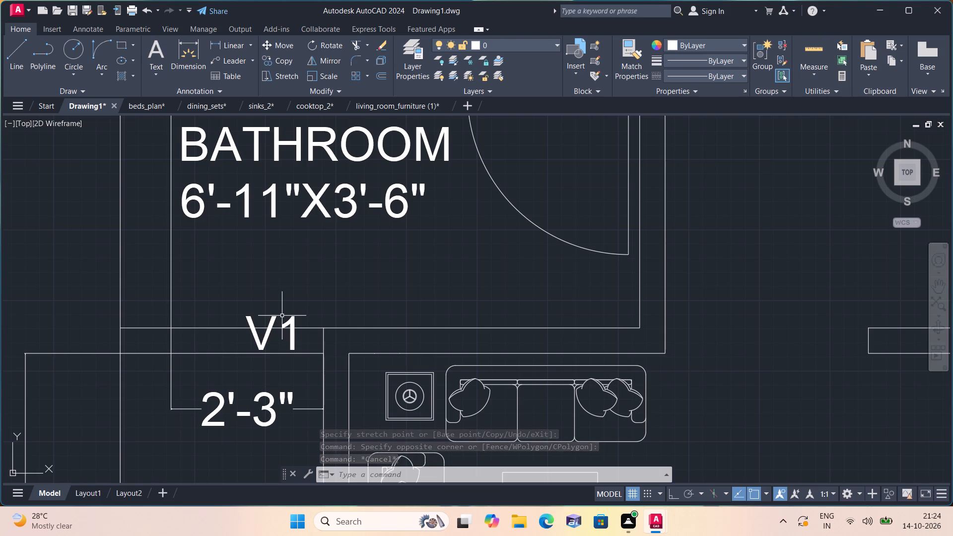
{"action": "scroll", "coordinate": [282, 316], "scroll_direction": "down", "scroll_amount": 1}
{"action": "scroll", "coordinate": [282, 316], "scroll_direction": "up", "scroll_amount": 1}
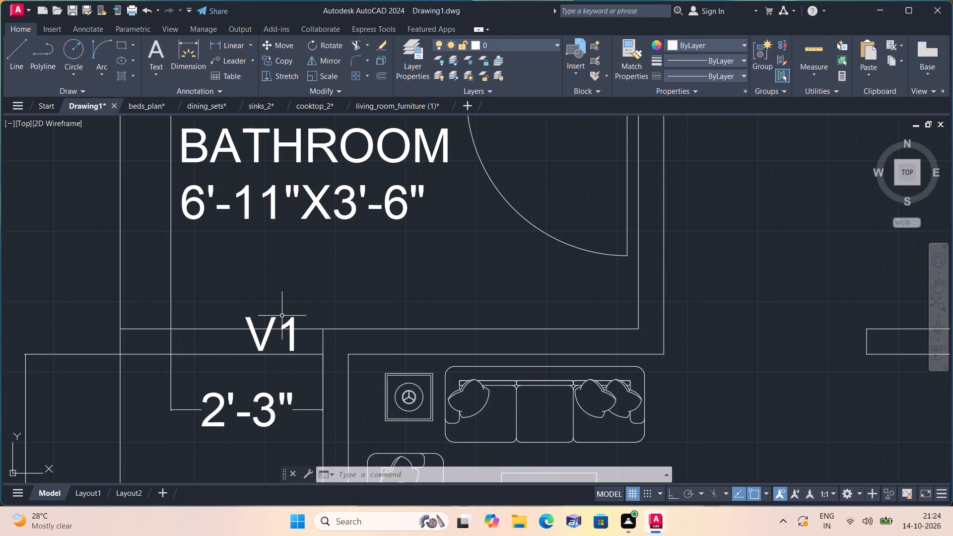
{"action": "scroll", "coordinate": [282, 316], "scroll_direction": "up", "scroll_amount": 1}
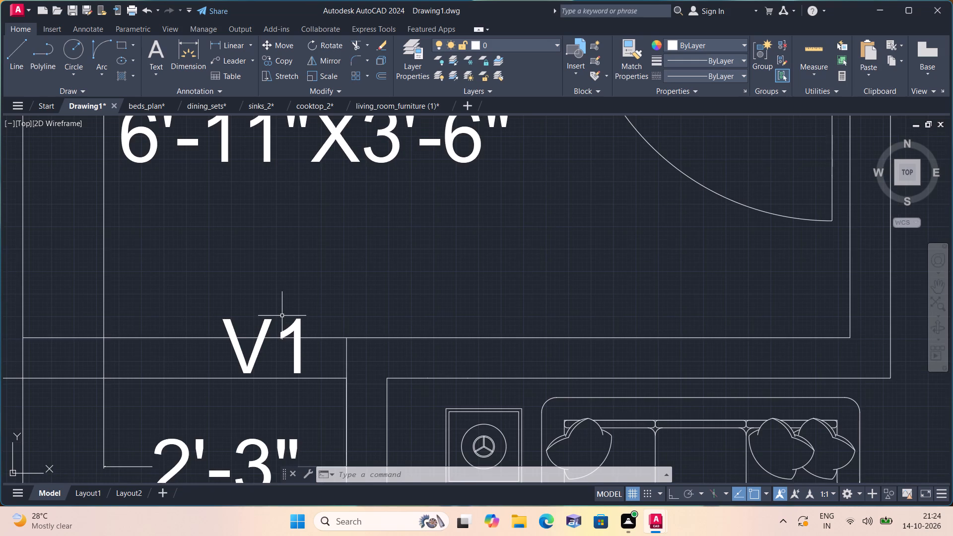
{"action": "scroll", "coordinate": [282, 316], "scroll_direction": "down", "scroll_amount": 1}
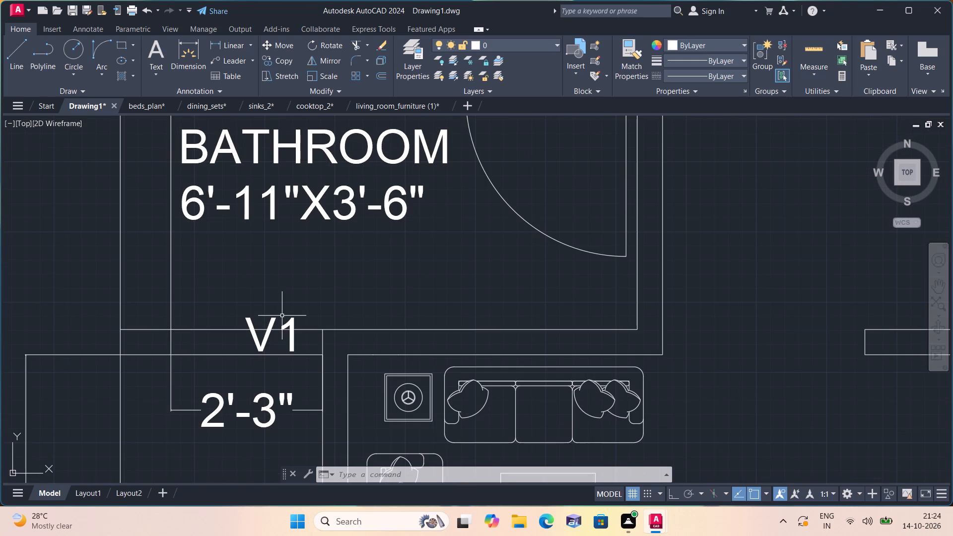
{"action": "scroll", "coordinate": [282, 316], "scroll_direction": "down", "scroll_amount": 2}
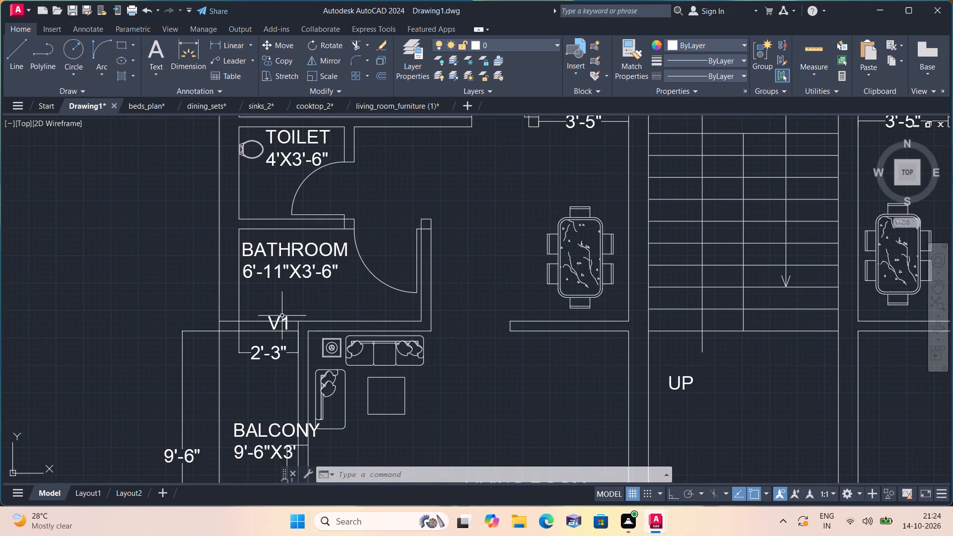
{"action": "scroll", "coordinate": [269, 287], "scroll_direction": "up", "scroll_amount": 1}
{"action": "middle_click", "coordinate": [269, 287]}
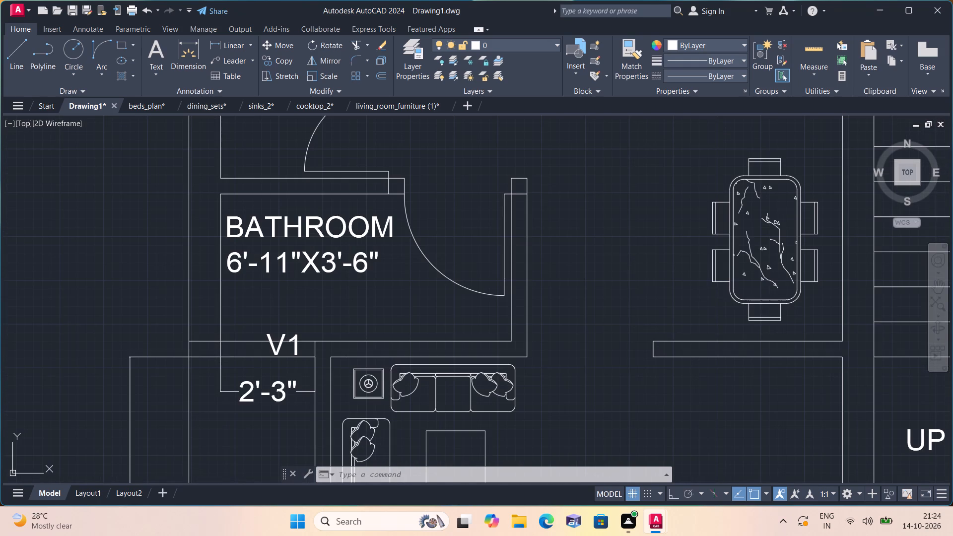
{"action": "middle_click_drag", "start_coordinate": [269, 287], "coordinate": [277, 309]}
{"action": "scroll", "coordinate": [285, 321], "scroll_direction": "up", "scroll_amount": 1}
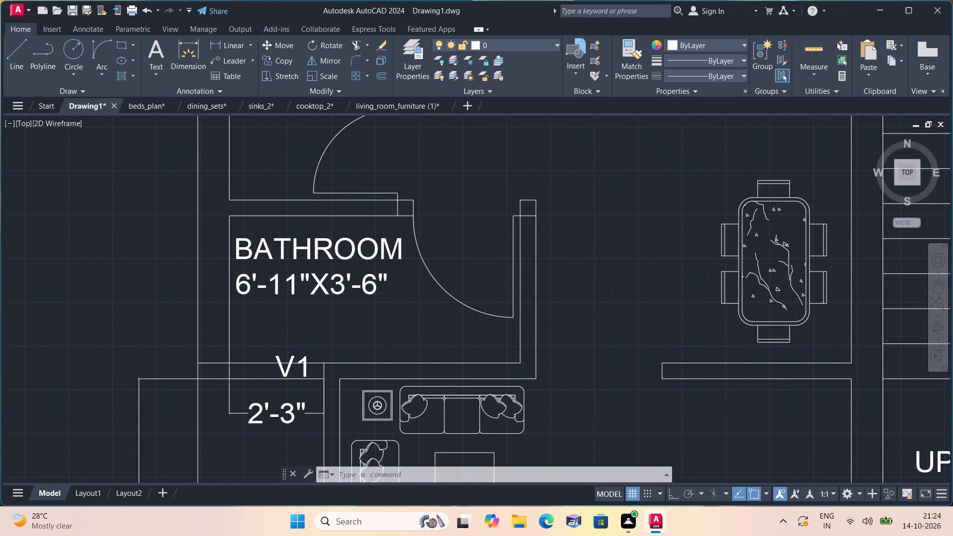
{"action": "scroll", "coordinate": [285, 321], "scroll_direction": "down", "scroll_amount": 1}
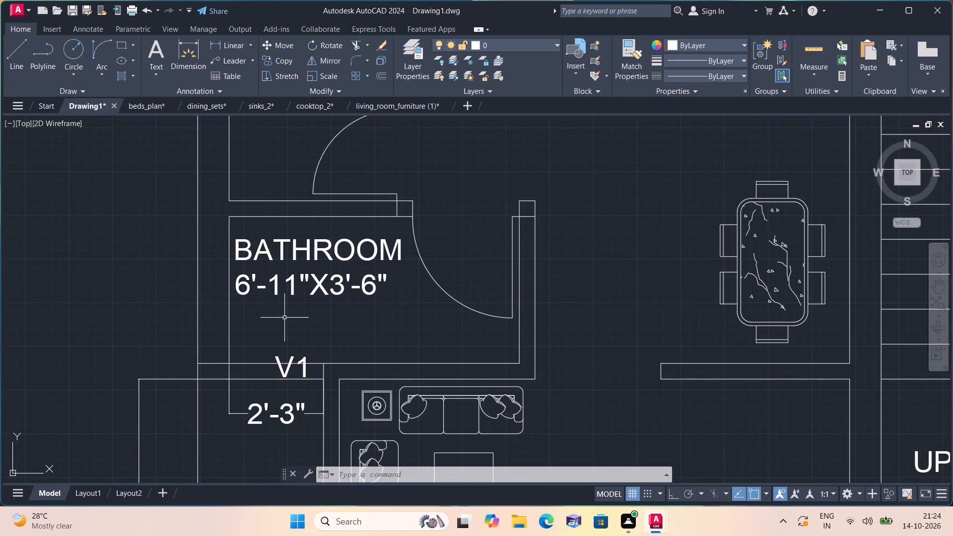
Inspect the placement of the upper-left apartment's labels, from the bedroom's "W1" tag down to the bathroom's "V1" tag.
{"action": "middle_click_drag", "start_coordinate": [287, 291], "coordinate": [314, 366]}
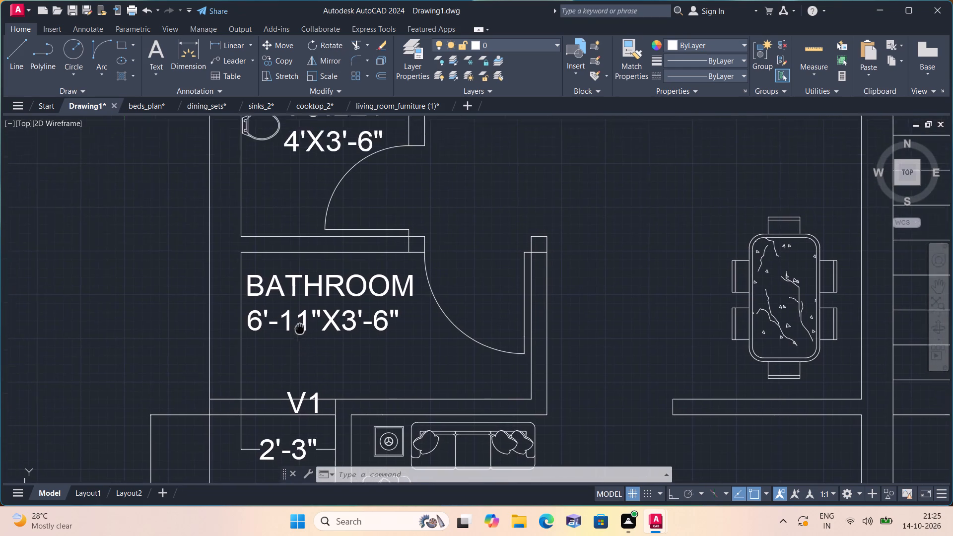
{"action": "middle_click_drag", "start_coordinate": [314, 366], "coordinate": [319, 380]}
{"action": "middle_click_drag", "start_coordinate": [326, 175], "coordinate": [346, 313]}
{"action": "middle_click_drag", "start_coordinate": [368, 201], "coordinate": [389, 352]}
{"action": "scroll", "coordinate": [363, 201], "scroll_direction": "down", "scroll_amount": 1}
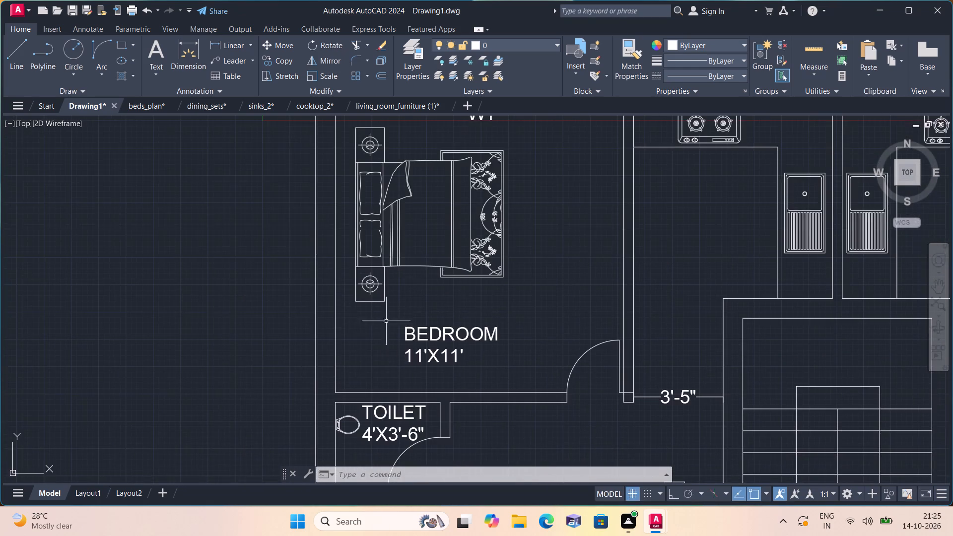
{"action": "middle_click_drag", "start_coordinate": [400, 218], "coordinate": [404, 373]}
{"action": "scroll", "coordinate": [456, 265], "scroll_direction": "up", "scroll_amount": 1}
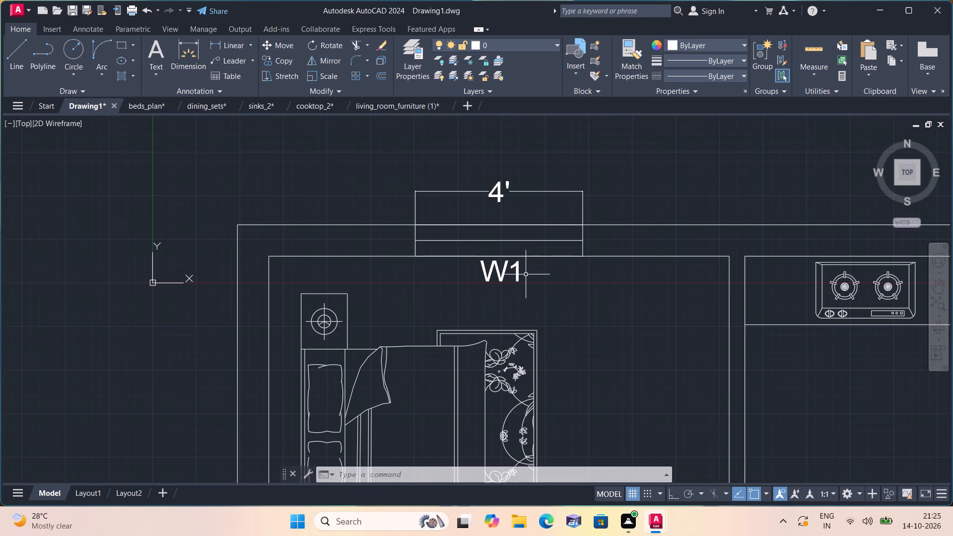
{"action": "scroll", "coordinate": [526, 274], "scroll_direction": "up", "scroll_amount": 1}
{"action": "middle_click_drag", "start_coordinate": [525, 275], "coordinate": [498, 295]}
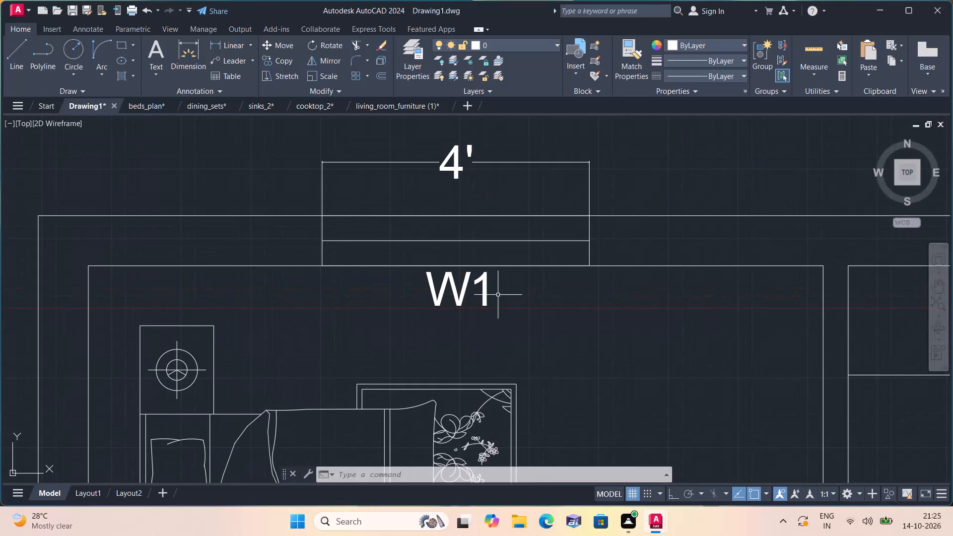
{"action": "middle_click_drag", "start_coordinate": [517, 337], "coordinate": [480, 210]}
{"action": "scroll", "coordinate": [480, 209], "scroll_direction": "down", "scroll_amount": 1}
{"action": "middle_click_drag", "start_coordinate": [512, 329], "coordinate": [470, 155]}
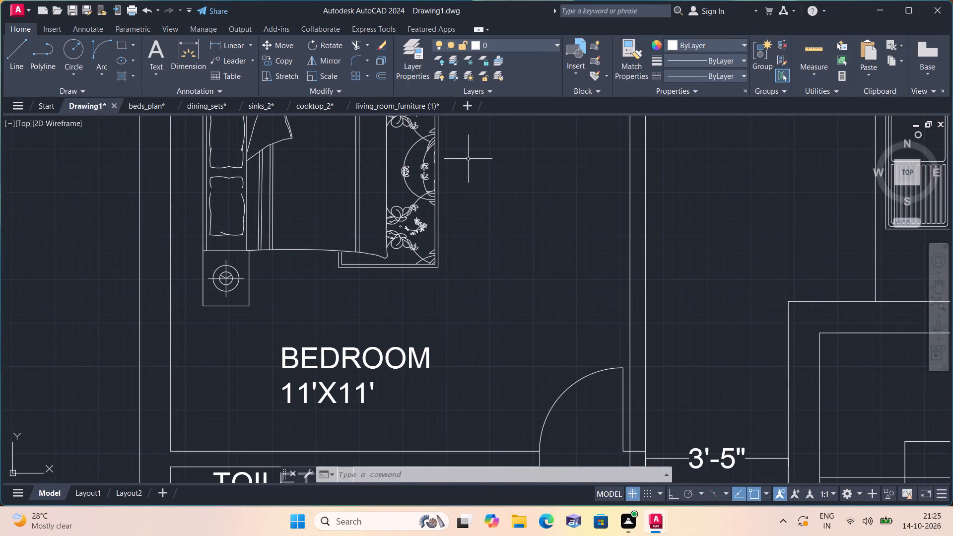
{"action": "middle_click_drag", "start_coordinate": [416, 314], "coordinate": [407, 244]}
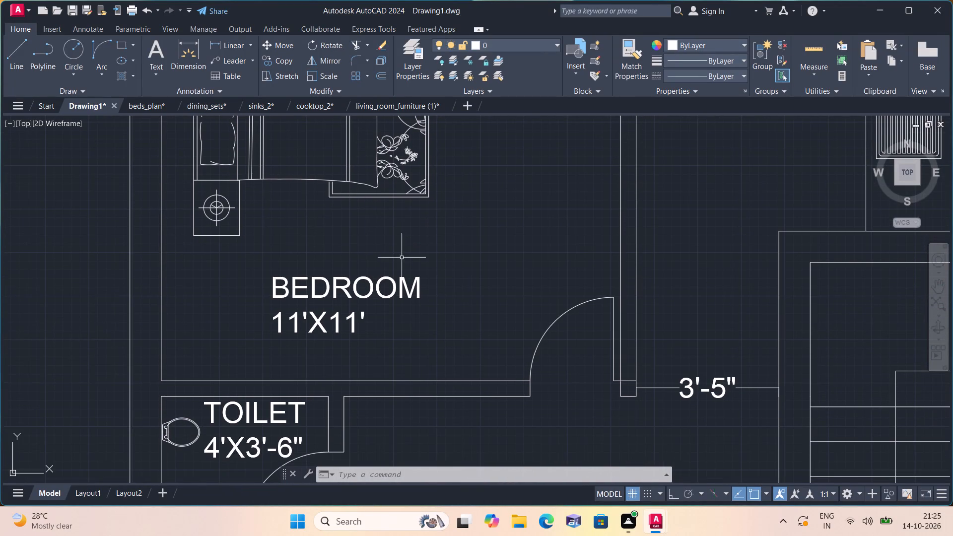
{"action": "middle_click_drag", "start_coordinate": [408, 323], "coordinate": [410, 174]}
{"action": "middle_click_drag", "start_coordinate": [400, 249], "coordinate": [471, 117]}
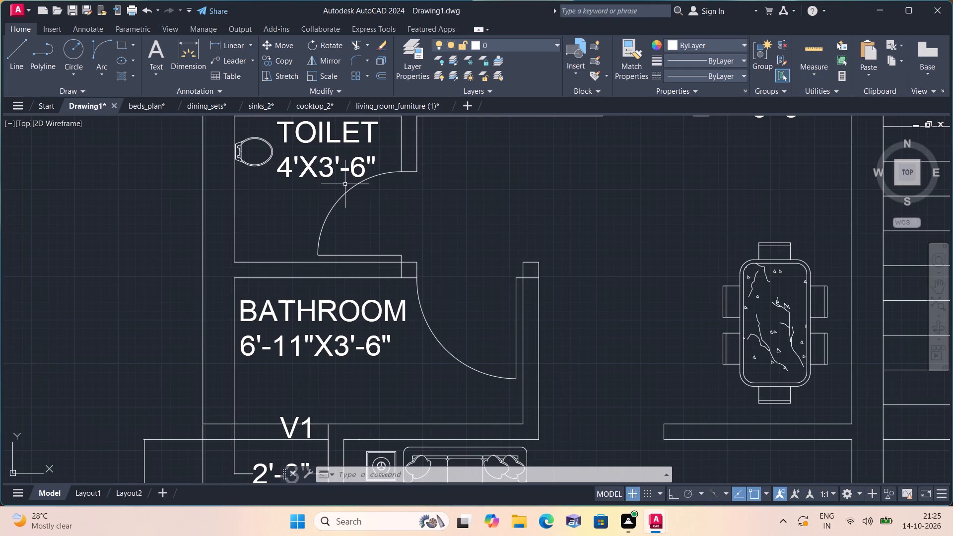
{"action": "middle_click_drag", "start_coordinate": [346, 197], "coordinate": [337, 89]}
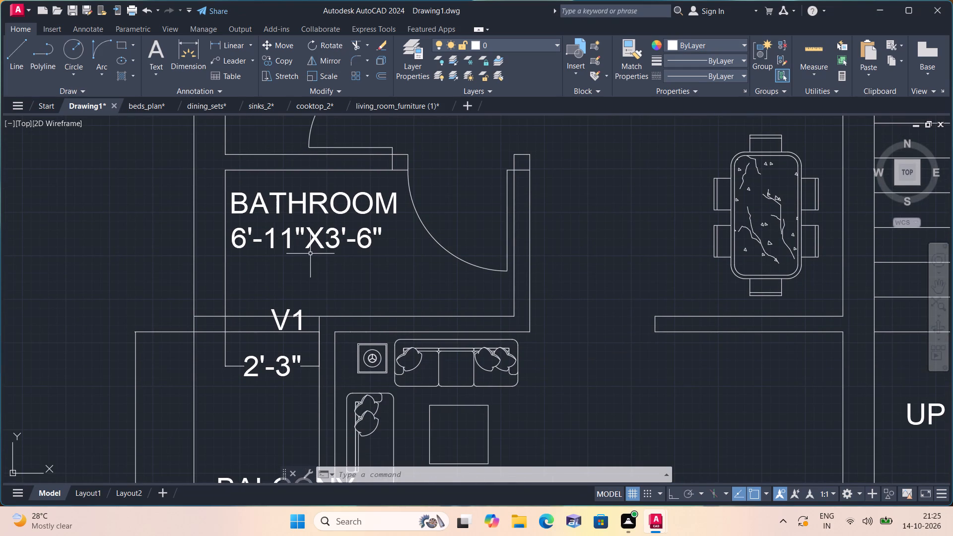
{"action": "middle_click_drag", "start_coordinate": [313, 264], "coordinate": [322, 229]}
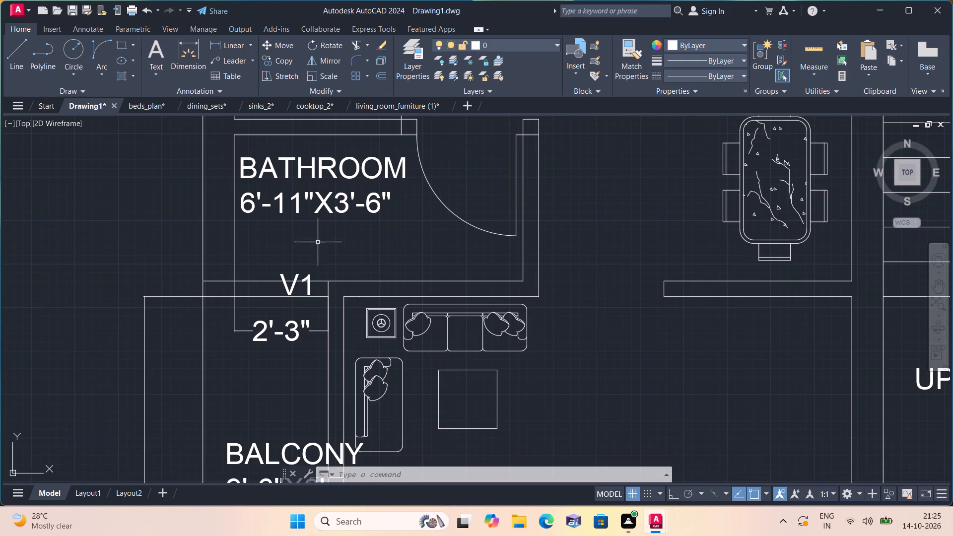
Move the upper-left apartment's "V1" tag slightly up and toward the outer wall, near the bathroom's lower wall.
{"action": "left_click", "coordinate": [295, 288]}
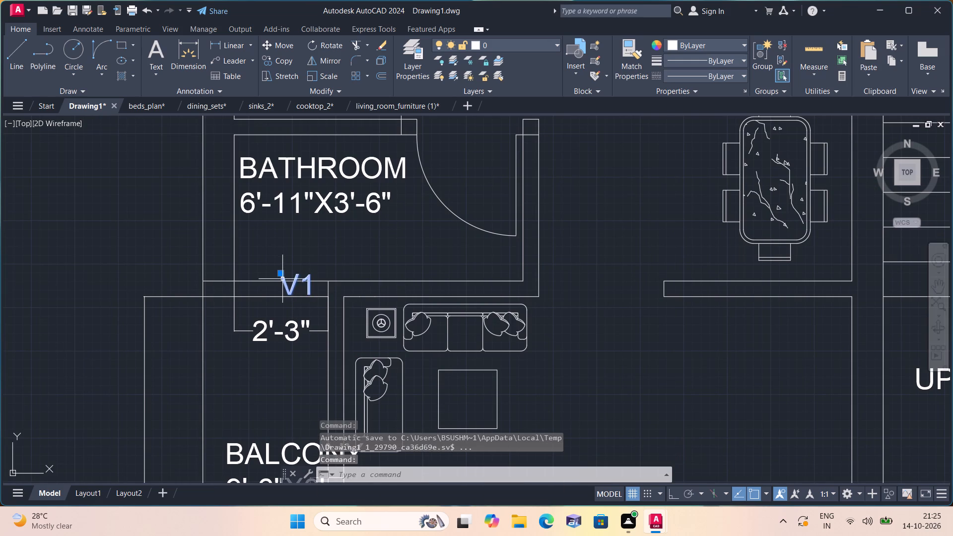
{"action": "left_click", "coordinate": [282, 274]}
{"action": "scroll", "coordinate": [276, 267], "scroll_direction": "up", "scroll_amount": 1}
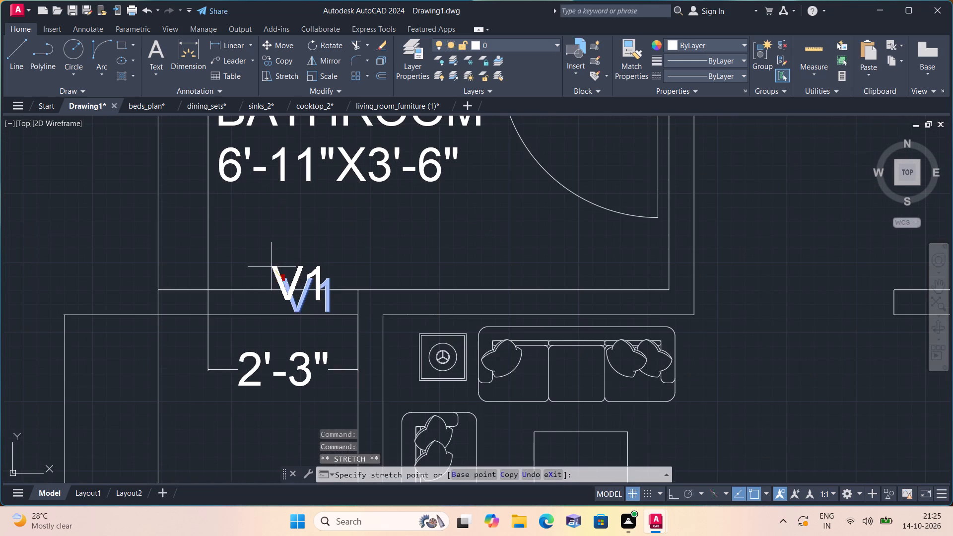
{"action": "scroll", "coordinate": [261, 252], "scroll_direction": "up", "scroll_amount": 1}
{"action": "left_click", "coordinate": [259, 251]}
Move the upper-left apartment's "W8" tag horizontally closer to the window in the wall between balcony and living room.
{"action": "scroll", "coordinate": [259, 251], "scroll_direction": "down", "scroll_amount": 1}
{"action": "middle_click_drag", "start_coordinate": [300, 291], "coordinate": [313, 191]}
{"action": "middle_click_drag", "start_coordinate": [320, 264], "coordinate": [325, 136]}
{"action": "scroll", "coordinate": [319, 264], "scroll_direction": "down", "scroll_amount": 1}
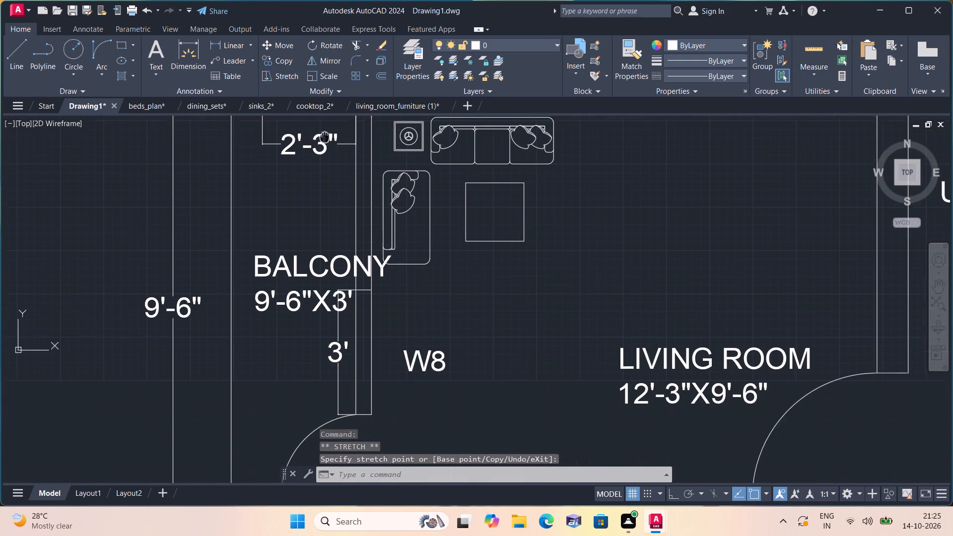
{"action": "middle_click_drag", "start_coordinate": [325, 136], "coordinate": [325, 136]}
{"action": "middle_click_drag", "start_coordinate": [306, 221], "coordinate": [321, 125]}
{"action": "scroll", "coordinate": [303, 221], "scroll_direction": "down", "scroll_amount": 1}
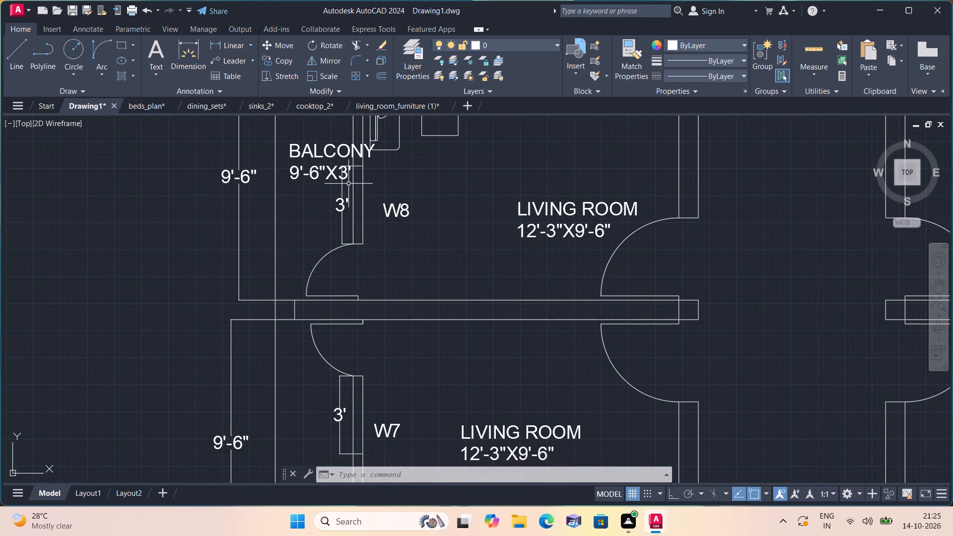
{"action": "scroll", "coordinate": [357, 219], "scroll_direction": "up", "scroll_amount": 1}
{"action": "scroll", "coordinate": [401, 207], "scroll_direction": "up", "scroll_amount": 1}
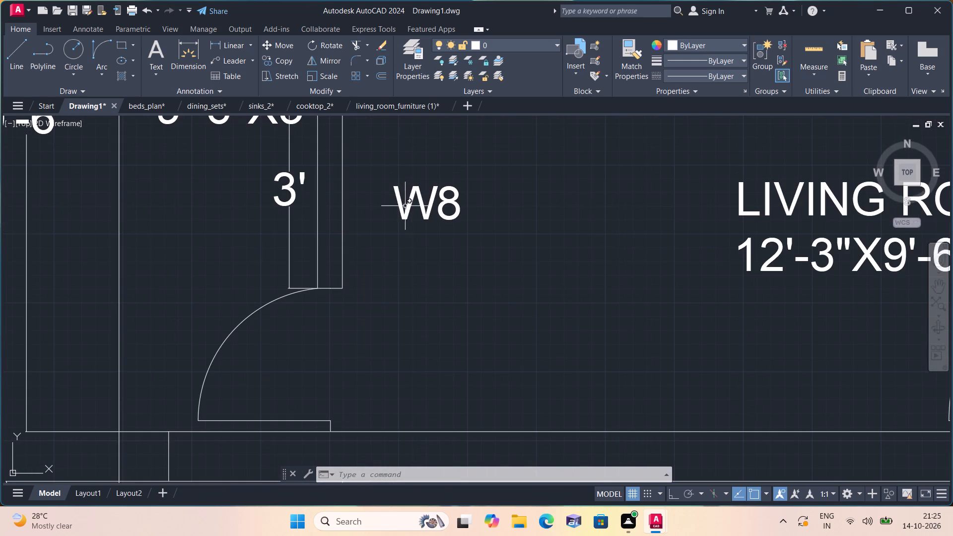
{"action": "left_click", "coordinate": [410, 202]}
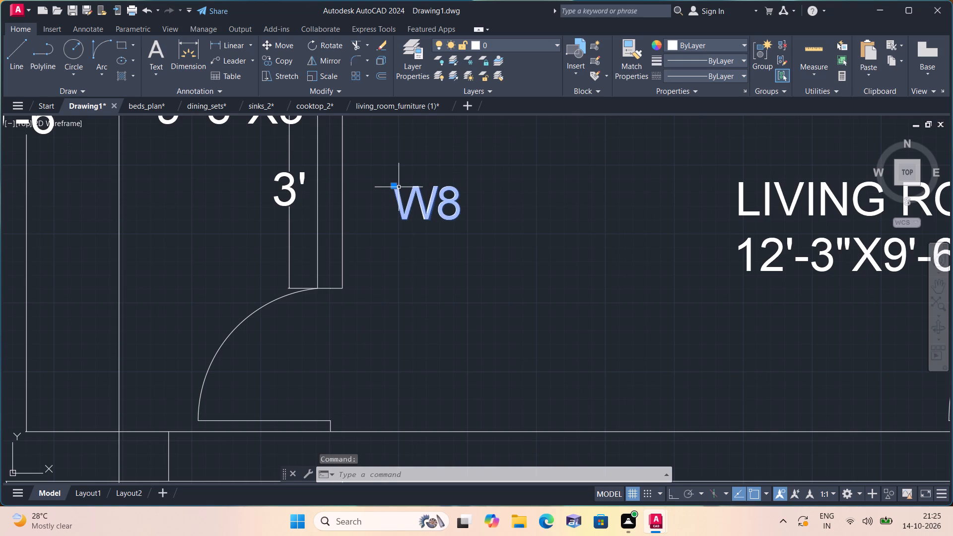
{"action": "left_click", "coordinate": [397, 187]}
{"action": "left_click", "coordinate": [396, 186]}
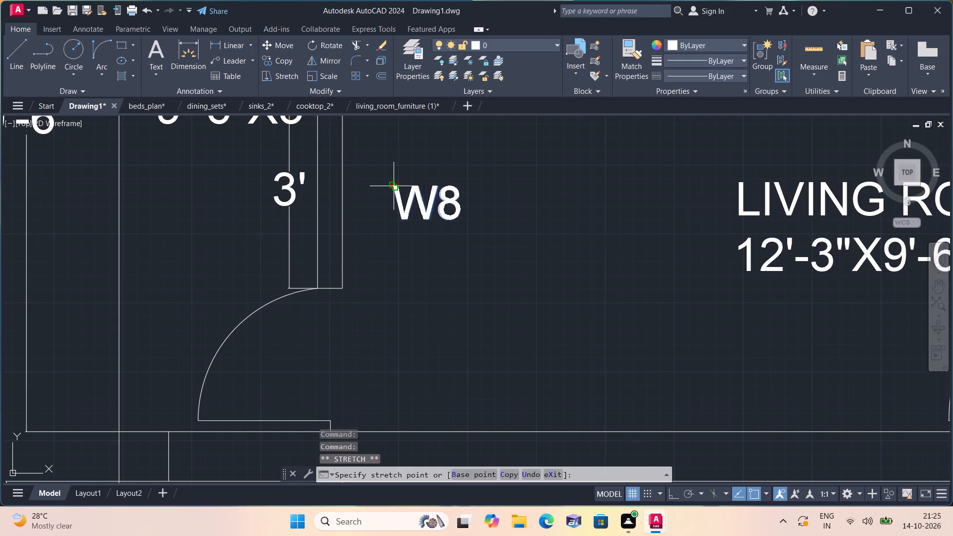
{"action": "left_click", "coordinate": [358, 182]}
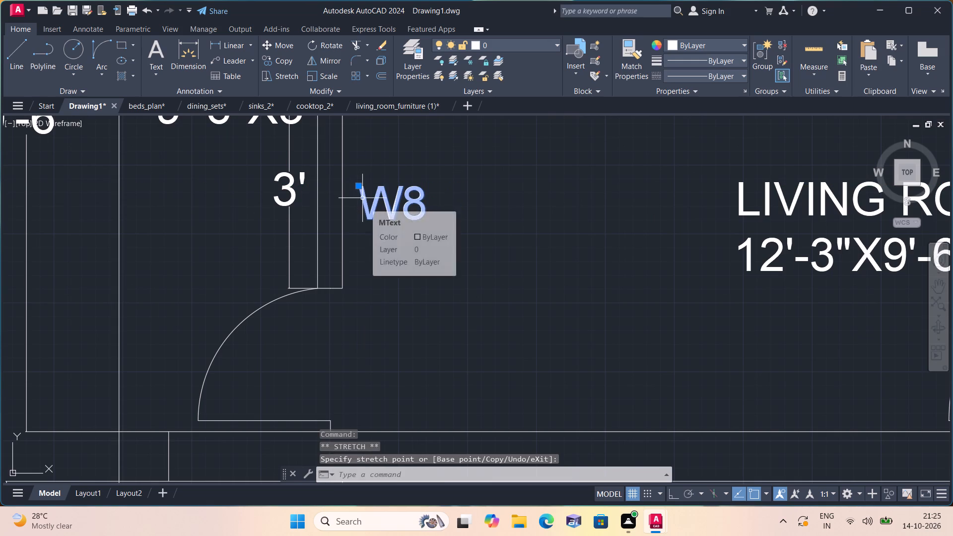
Move the lower-left apartment's "W7" tag slightly closer to the window in the wall between balcony and living room.
{"action": "middle_click_drag", "start_coordinate": [363, 220], "coordinate": [350, 170]}
{"action": "scroll", "coordinate": [350, 170], "scroll_direction": "down", "scroll_amount": 1}
{"action": "middle_click_drag", "start_coordinate": [381, 212], "coordinate": [364, 141]}
{"action": "scroll", "coordinate": [379, 233], "scroll_direction": "down", "scroll_amount": 1}
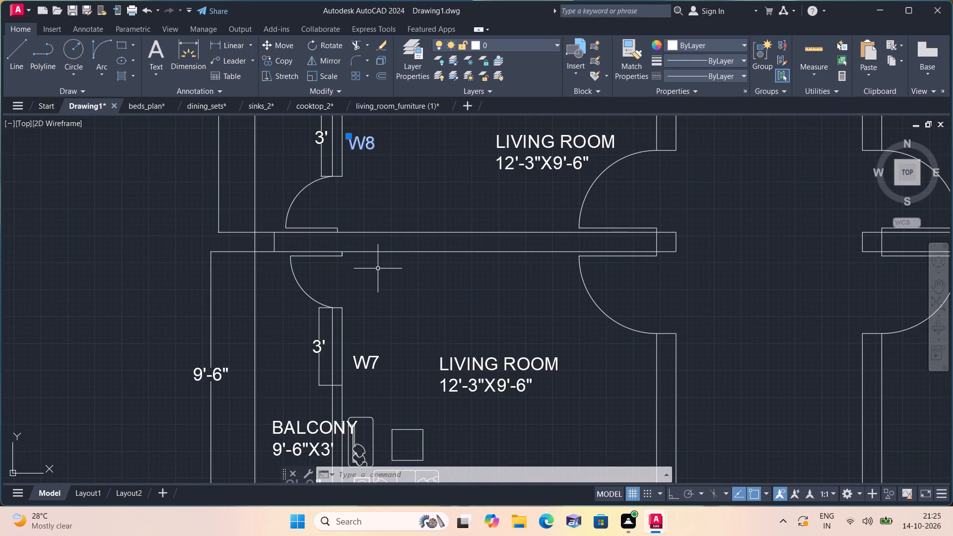
{"action": "middle_click_drag", "start_coordinate": [381, 305], "coordinate": [382, 223]}
{"action": "left_click", "coordinate": [362, 280]}
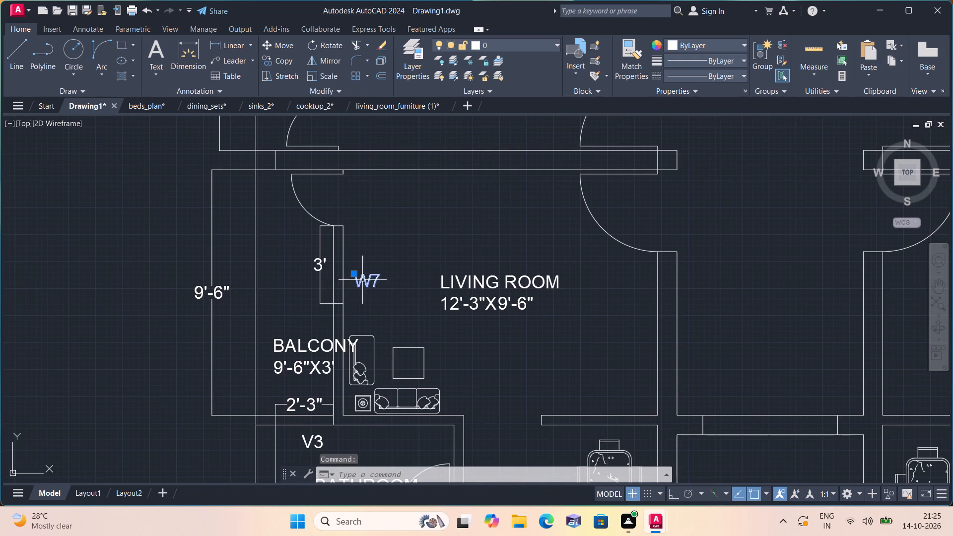
{"action": "left_click", "coordinate": [353, 272]}
{"action": "scroll", "coordinate": [350, 267], "scroll_direction": "up", "scroll_amount": 2}
{"action": "left_click", "coordinate": [343, 256]}
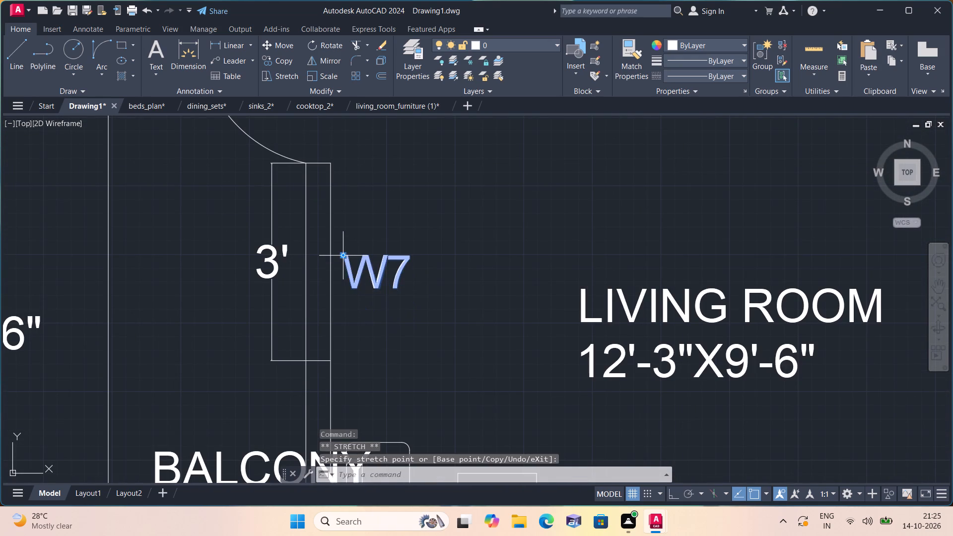
Move the lower-left apartment's "V3" tag up and toward the outer wall, just below the bathroom's upper wall.
{"action": "scroll", "coordinate": [378, 216], "scroll_direction": "down", "scroll_amount": 1}
{"action": "middle_click_drag", "start_coordinate": [394, 243], "coordinate": [379, 188]}
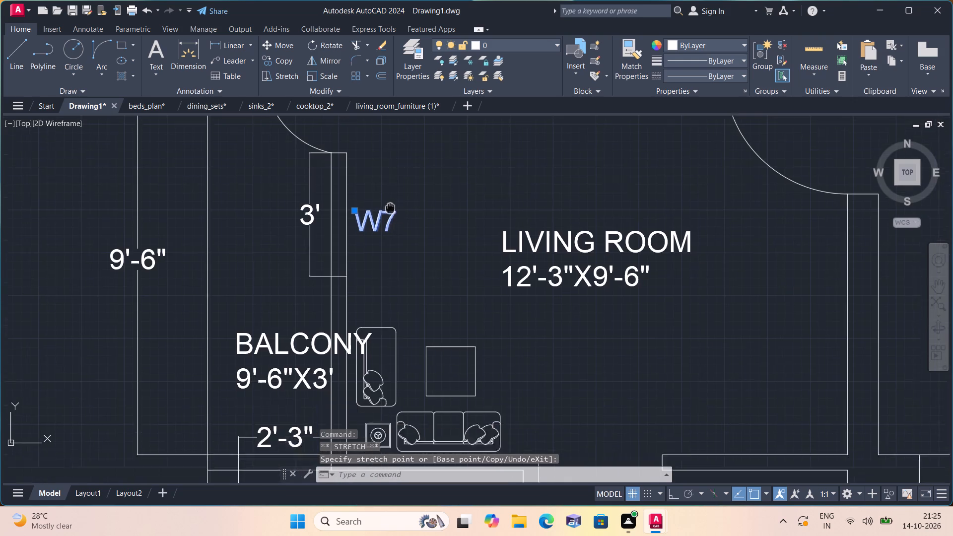
{"action": "middle_click_drag", "start_coordinate": [379, 188], "coordinate": [375, 162]}
{"action": "scroll", "coordinate": [375, 162], "scroll_direction": "down", "scroll_amount": 1}
{"action": "scroll", "coordinate": [316, 340], "scroll_direction": "up", "scroll_amount": 2}
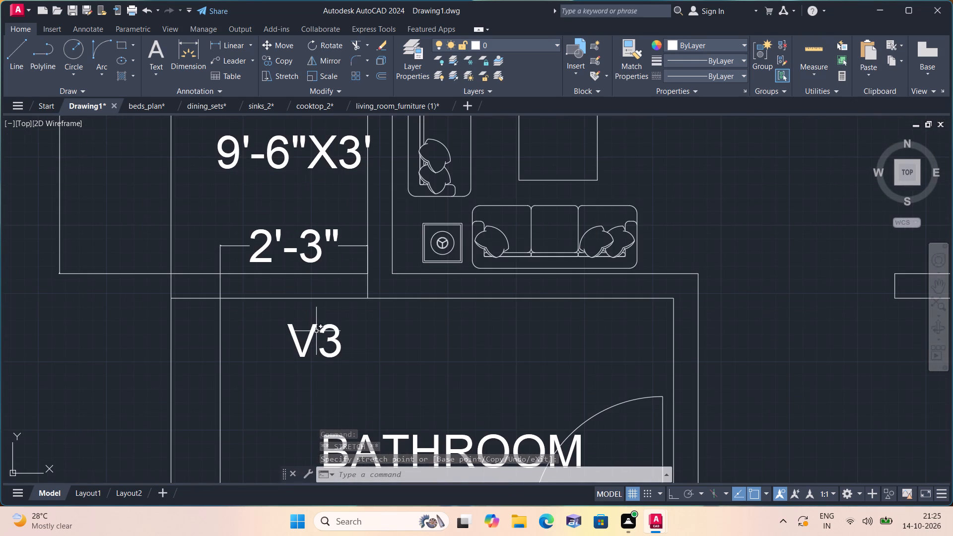
{"action": "left_click", "coordinate": [316, 331]}
{"action": "left_click", "coordinate": [286, 325]}
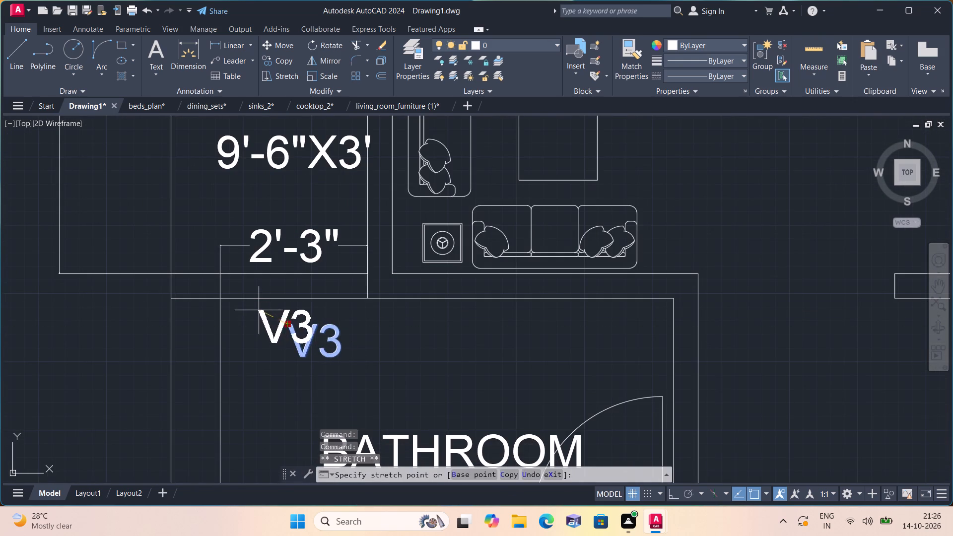
{"action": "left_click", "coordinate": [256, 308]}
{"action": "middle_click_drag", "start_coordinate": [322, 326], "coordinate": [306, 259]}
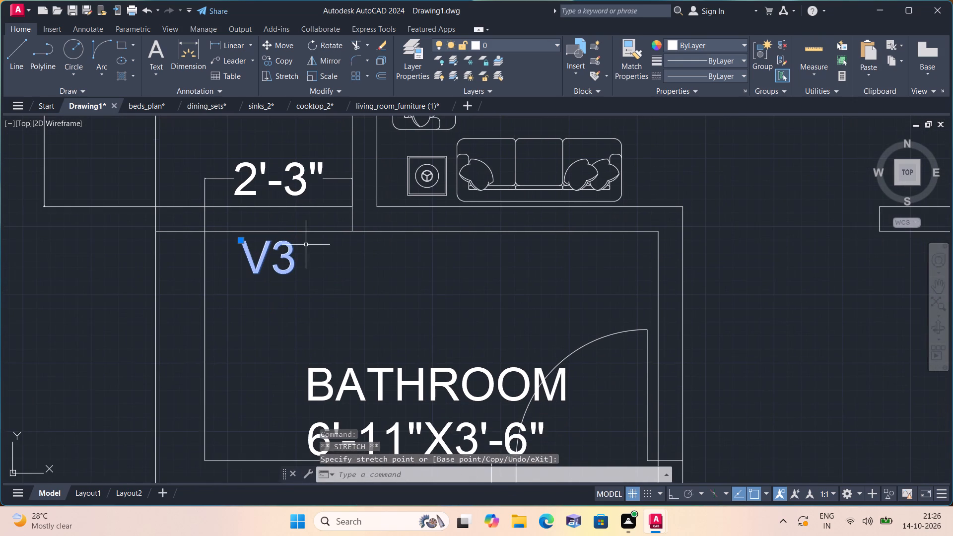
{"action": "scroll", "coordinate": [314, 173], "scroll_direction": "down", "scroll_amount": 1}
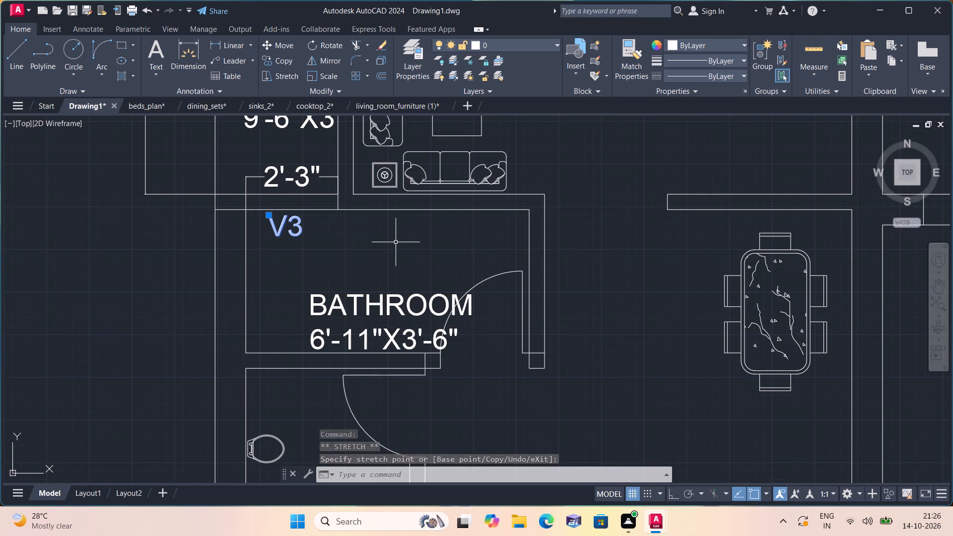
{"action": "key", "text": "Escape"}
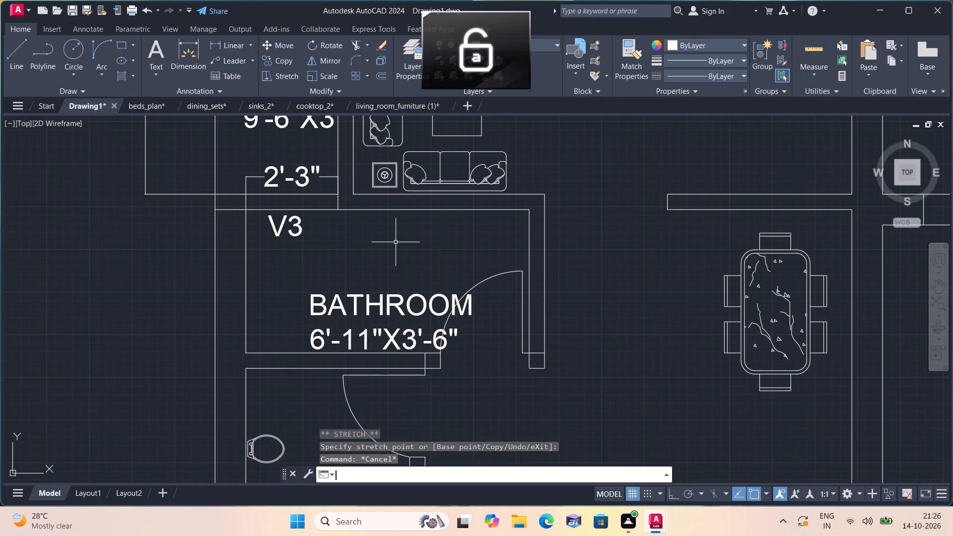
Turn on Ortho and rotate the upper-left apartment's "BALCONY 9'-6"X3'" label 90° so it reads vertically.
{"action": "scroll", "coordinate": [396, 242], "scroll_direction": "down", "scroll_amount": 2}
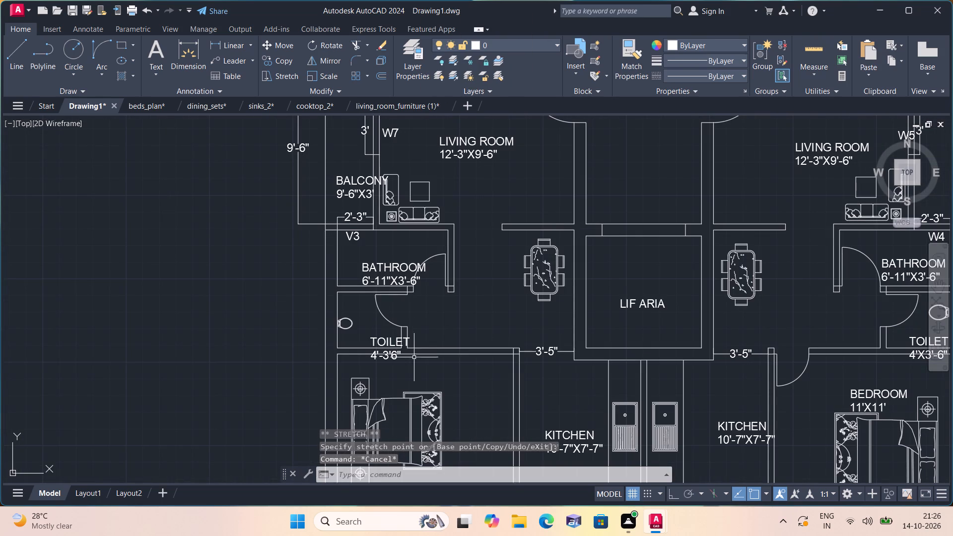
{"action": "middle_click_drag", "start_coordinate": [400, 303], "coordinate": [425, 423]}
{"action": "scroll", "coordinate": [269, 253], "scroll_direction": "down", "scroll_amount": 2}
{"action": "scroll", "coordinate": [351, 239], "scroll_direction": "up", "scroll_amount": 1}
{"action": "middle_click_drag", "start_coordinate": [351, 239], "coordinate": [340, 326]}
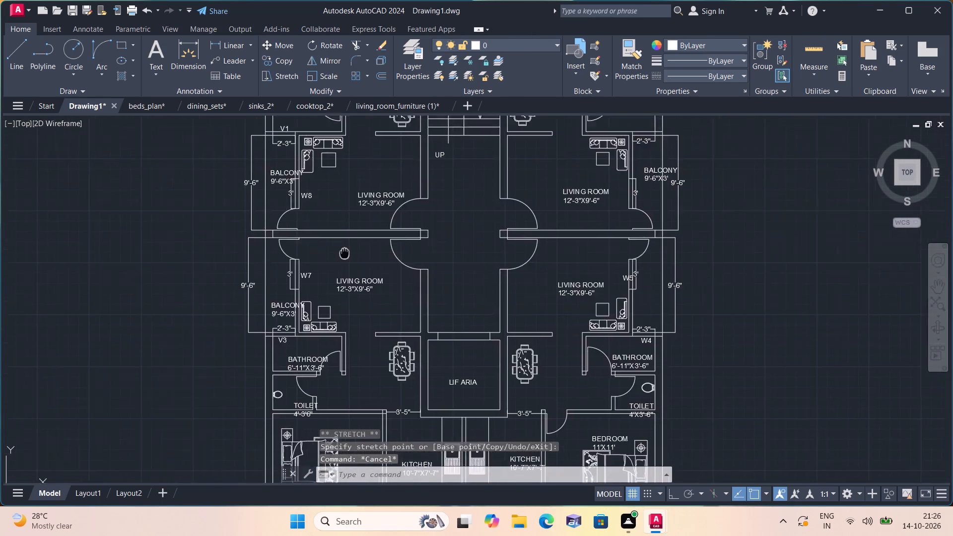
{"action": "middle_click_drag", "start_coordinate": [340, 326], "coordinate": [344, 390]}
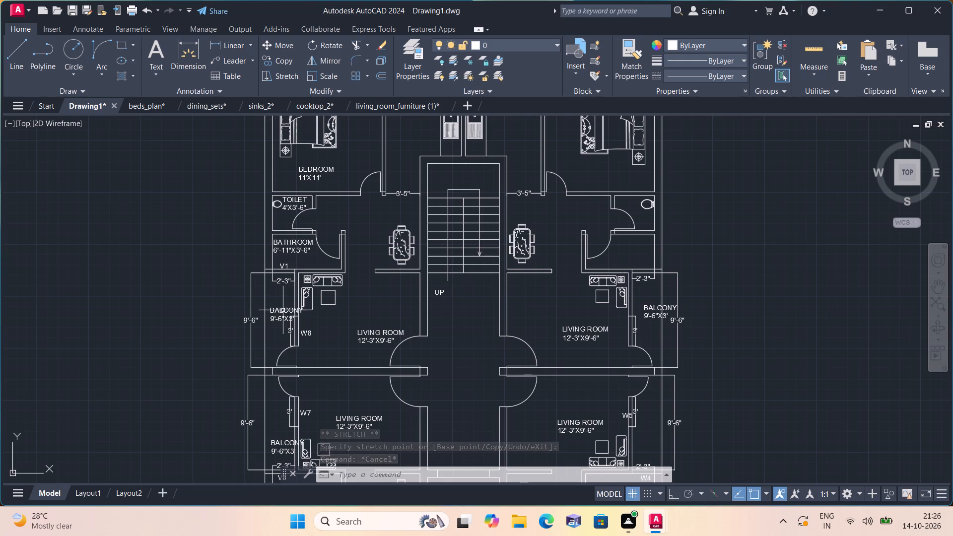
{"action": "left_click", "coordinate": [282, 312]}
{"action": "left_click", "coordinate": [327, 47]}
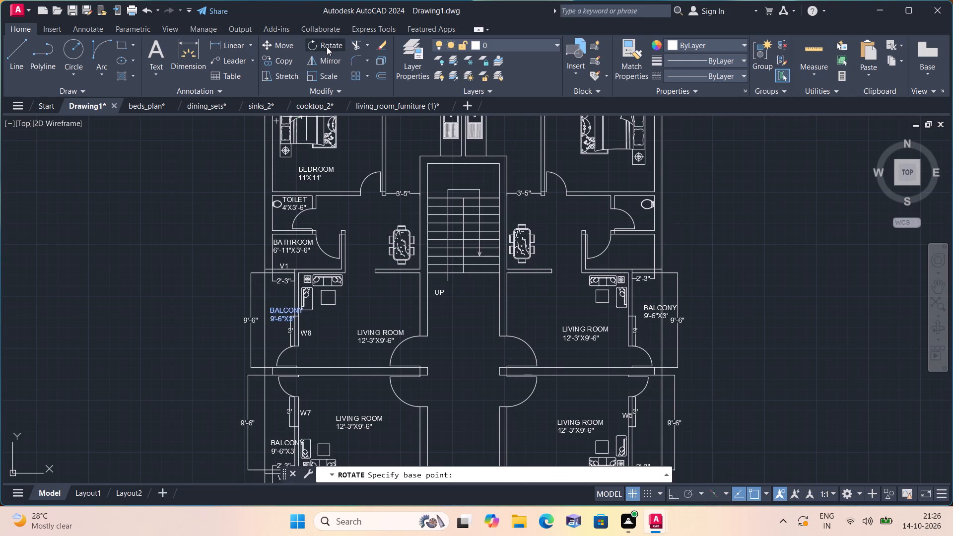
{"action": "key", "text": "F8"}
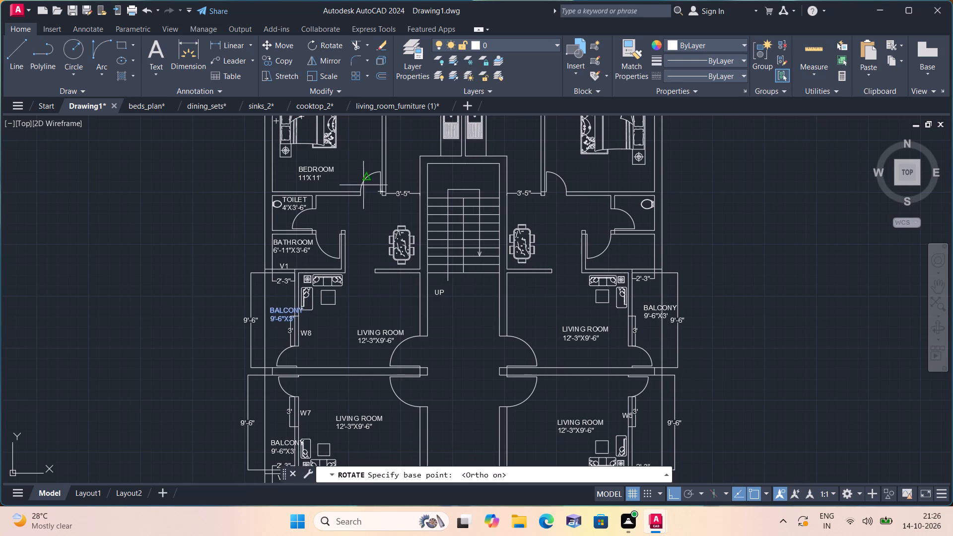
{"action": "left_click", "coordinate": [277, 316]}
{"action": "scroll", "coordinate": [268, 301], "scroll_direction": "up", "scroll_amount": 2}
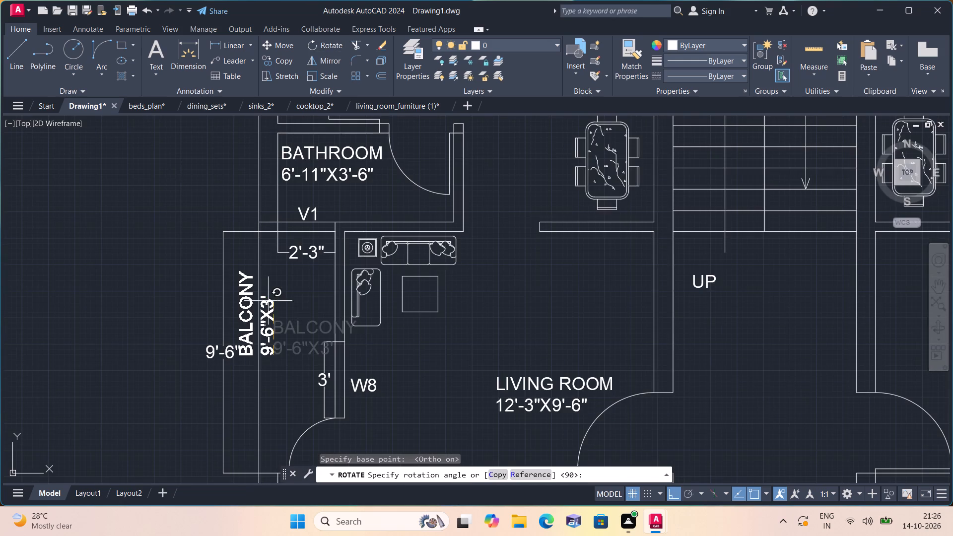
{"action": "left_click", "coordinate": [268, 293]}
Rotate the lower-left apartment's "BALCONY 9'-6"X3'" label 90° so it reads vertically.
{"action": "scroll", "coordinate": [277, 290], "scroll_direction": "down", "scroll_amount": 1}
{"action": "scroll", "coordinate": [335, 327], "scroll_direction": "down", "scroll_amount": 2}
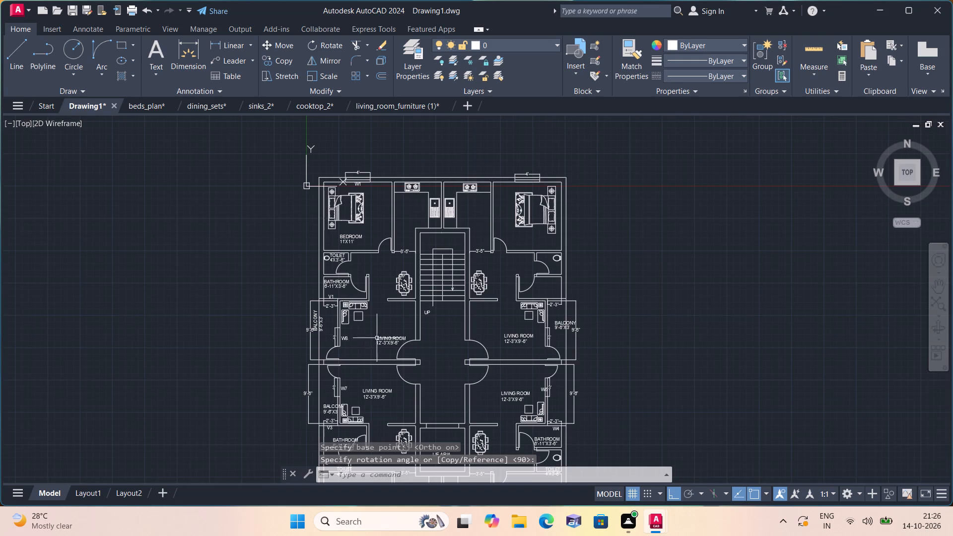
{"action": "middle_click_drag", "start_coordinate": [378, 342], "coordinate": [278, 173]}
{"action": "scroll", "coordinate": [224, 299], "scroll_direction": "up", "scroll_amount": 1}
{"action": "scroll", "coordinate": [230, 199], "scroll_direction": "up", "scroll_amount": 3}
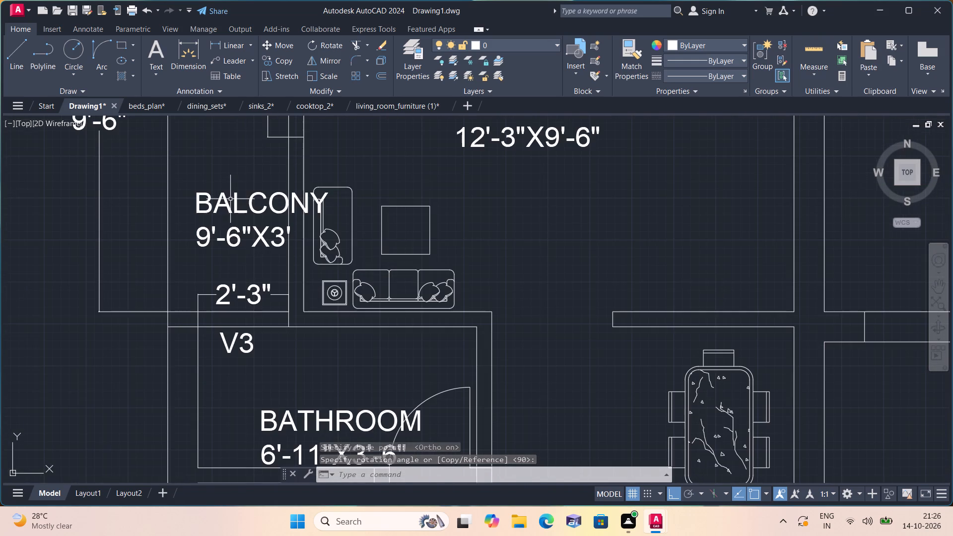
{"action": "left_click", "coordinate": [230, 197]}
{"action": "left_click", "coordinate": [230, 201]}
{"action": "left_click", "coordinate": [231, 201]}
{"action": "left_click", "coordinate": [219, 202]}
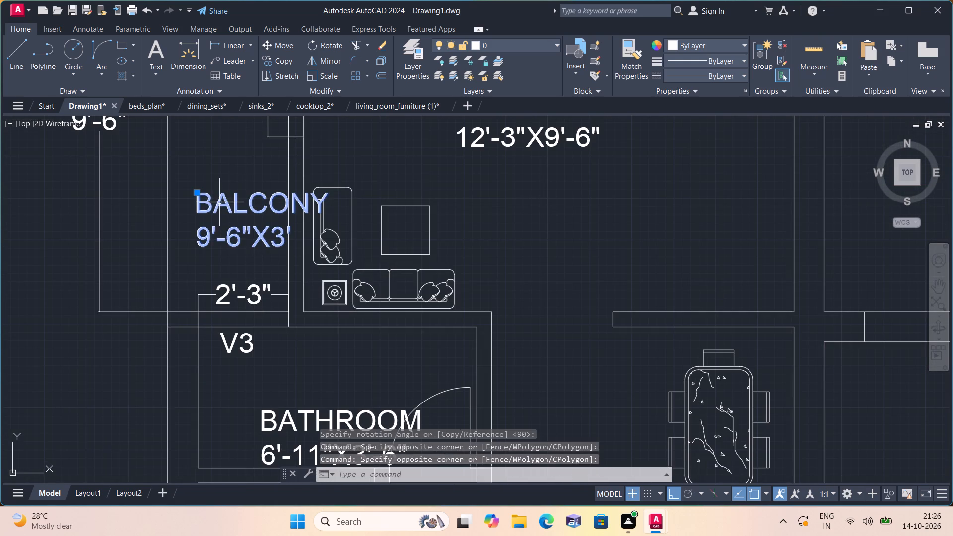
{"action": "left_click", "coordinate": [329, 45]}
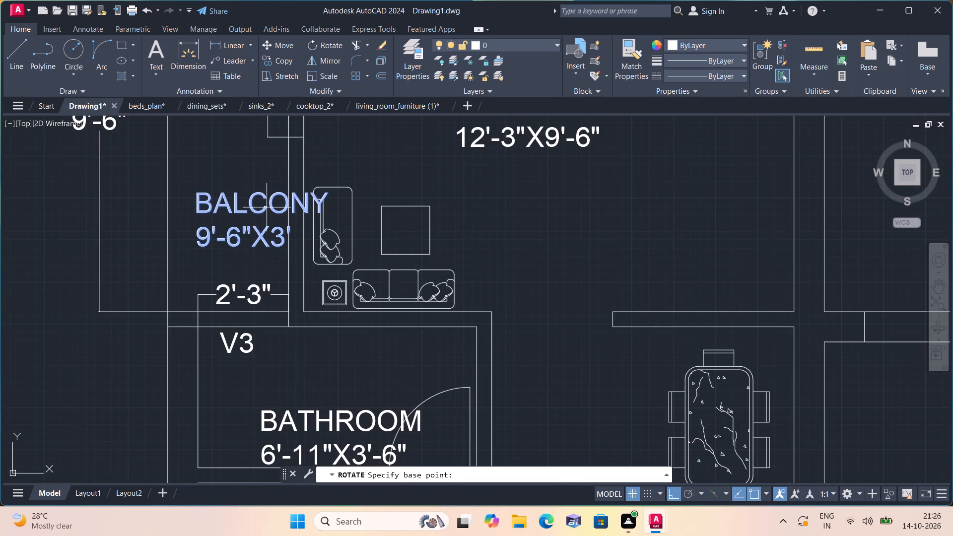
{"action": "left_click", "coordinate": [267, 207]}
{"action": "left_click", "coordinate": [248, 143]}
Rotate the upper-right apartment's "BALCONY 9'-6"X3'" label 90° so it reads vertically.
{"action": "scroll", "coordinate": [265, 193], "scroll_direction": "down", "scroll_amount": 3}
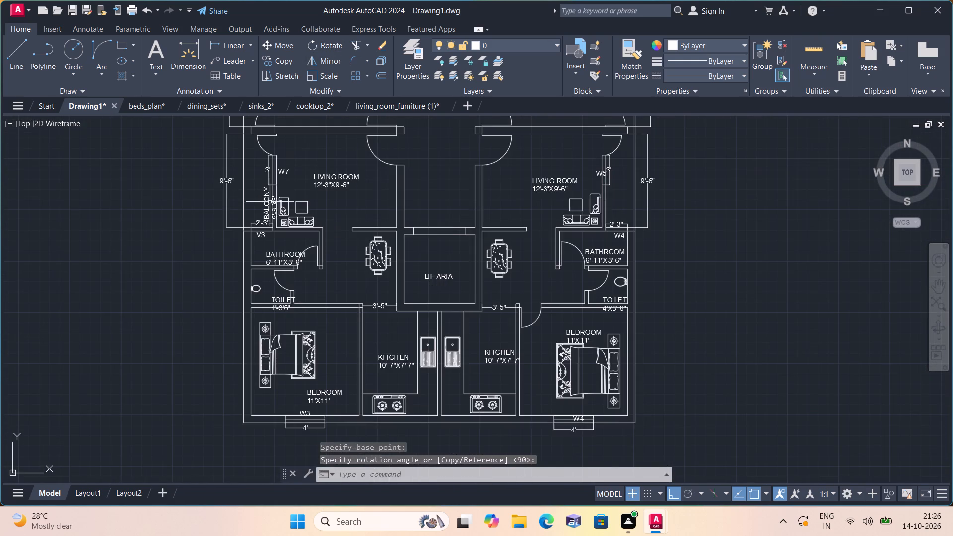
{"action": "scroll", "coordinate": [270, 202], "scroll_direction": "down", "scroll_amount": 1}
{"action": "middle_click_drag", "start_coordinate": [388, 179], "coordinate": [378, 293]}
{"action": "scroll", "coordinate": [464, 253], "scroll_direction": "up", "scroll_amount": 2}
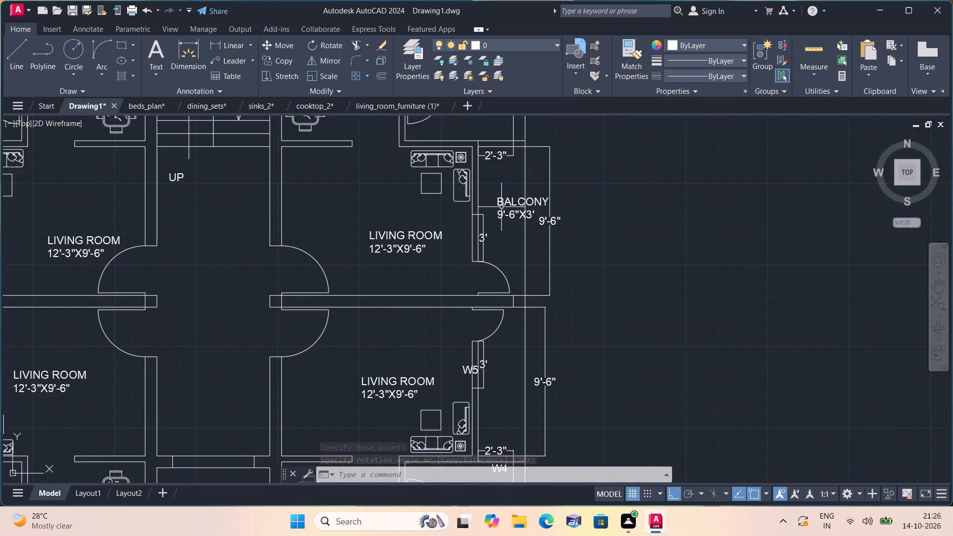
{"action": "left_click", "coordinate": [501, 208]}
{"action": "left_click", "coordinate": [503, 196]}
{"action": "left_click", "coordinate": [502, 203]}
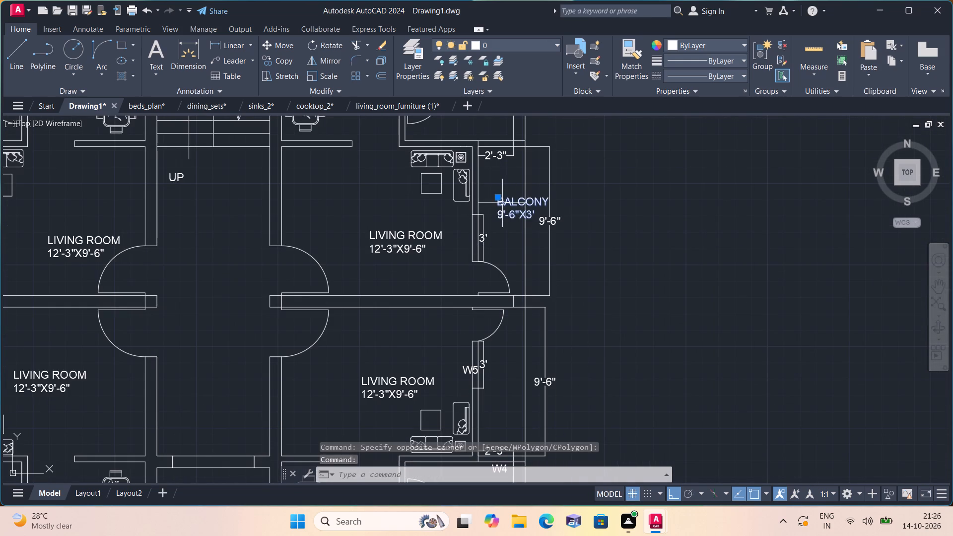
{"action": "left_click", "coordinate": [332, 46]}
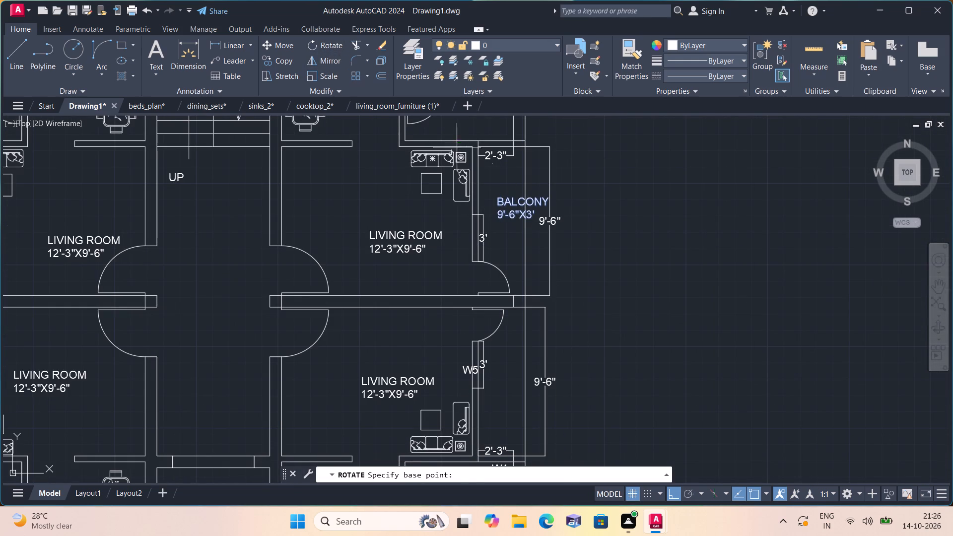
{"action": "left_click", "coordinate": [504, 212]}
{"action": "left_click", "coordinate": [490, 165]}
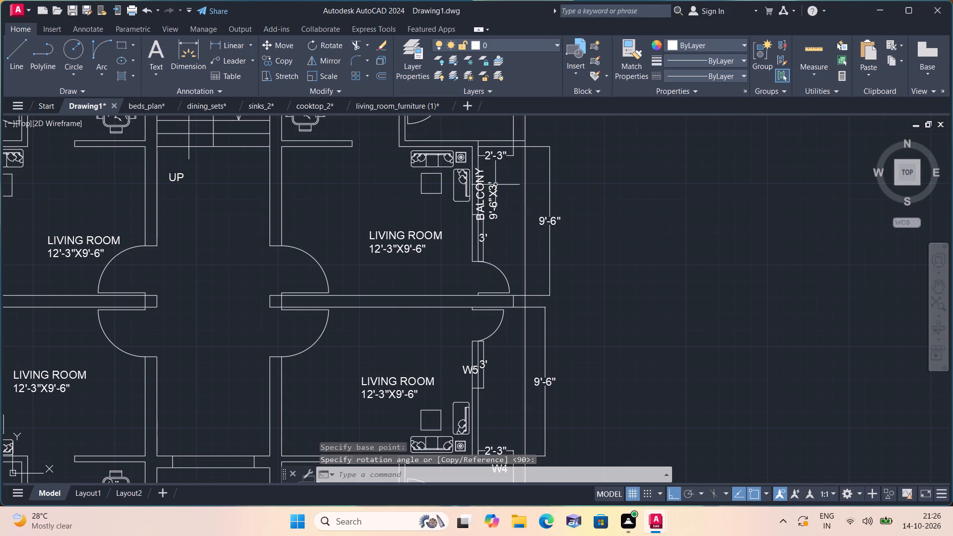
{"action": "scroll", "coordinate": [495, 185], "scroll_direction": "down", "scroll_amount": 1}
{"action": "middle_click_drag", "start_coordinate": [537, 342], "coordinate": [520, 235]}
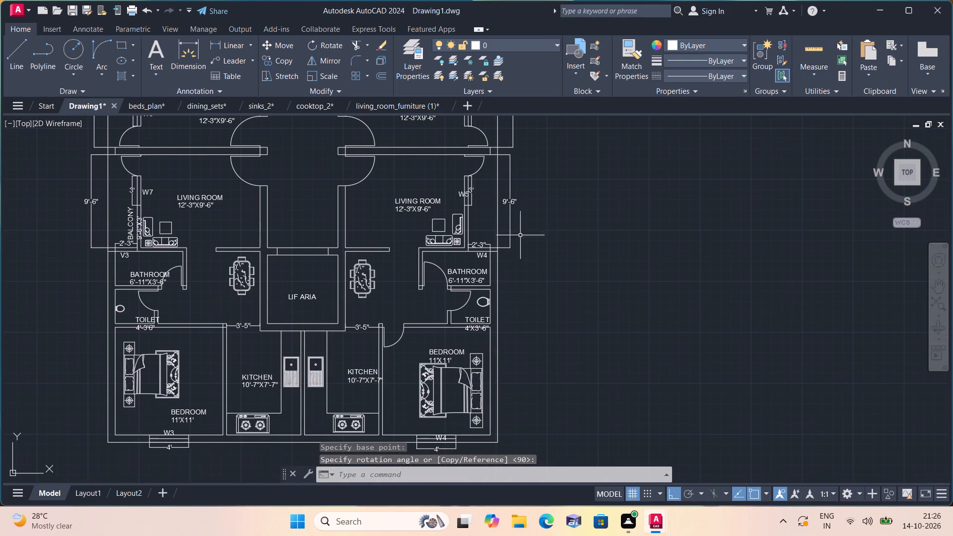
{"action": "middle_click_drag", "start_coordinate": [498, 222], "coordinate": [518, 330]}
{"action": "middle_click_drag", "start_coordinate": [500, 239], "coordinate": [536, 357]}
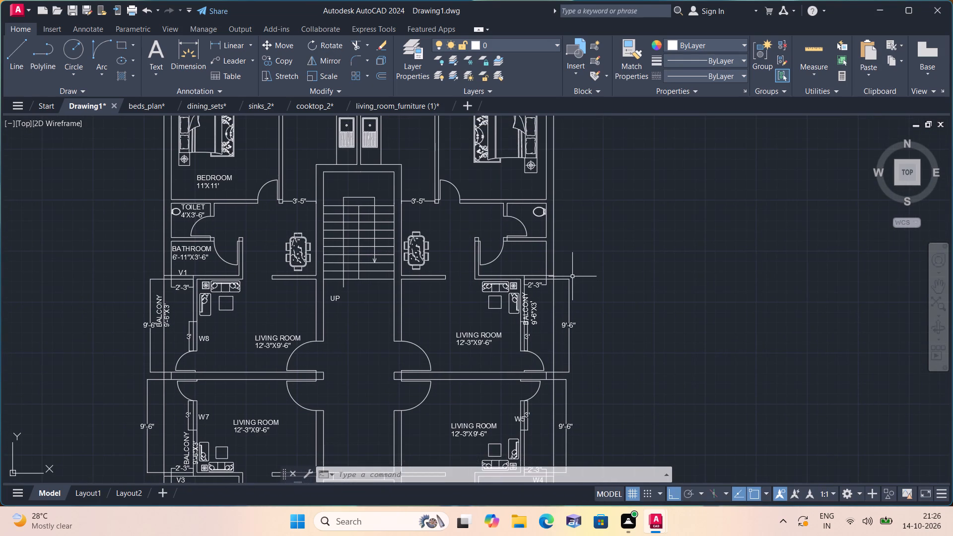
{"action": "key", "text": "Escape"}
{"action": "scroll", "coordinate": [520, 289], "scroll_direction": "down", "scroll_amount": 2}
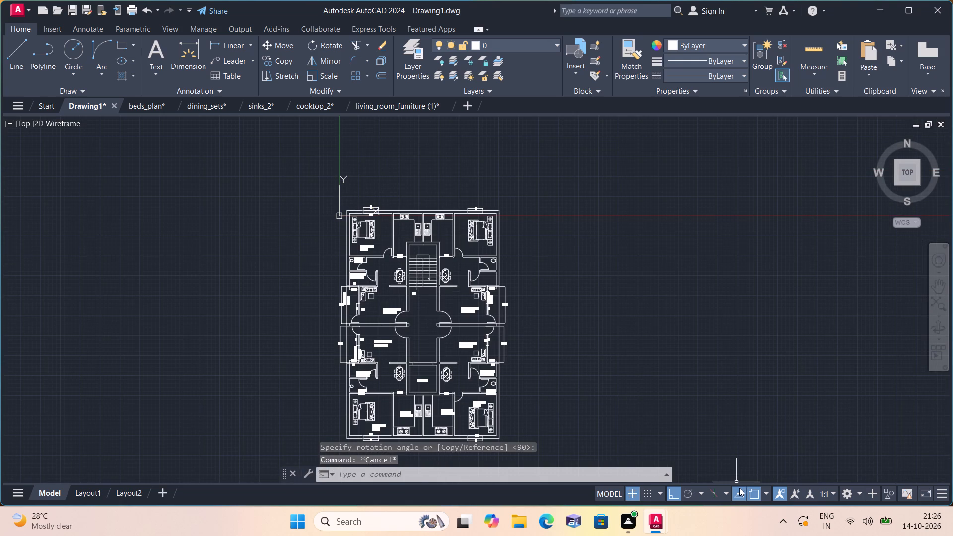
Turn off Ortho mode.
{"action": "left_click", "coordinate": [673, 491]}
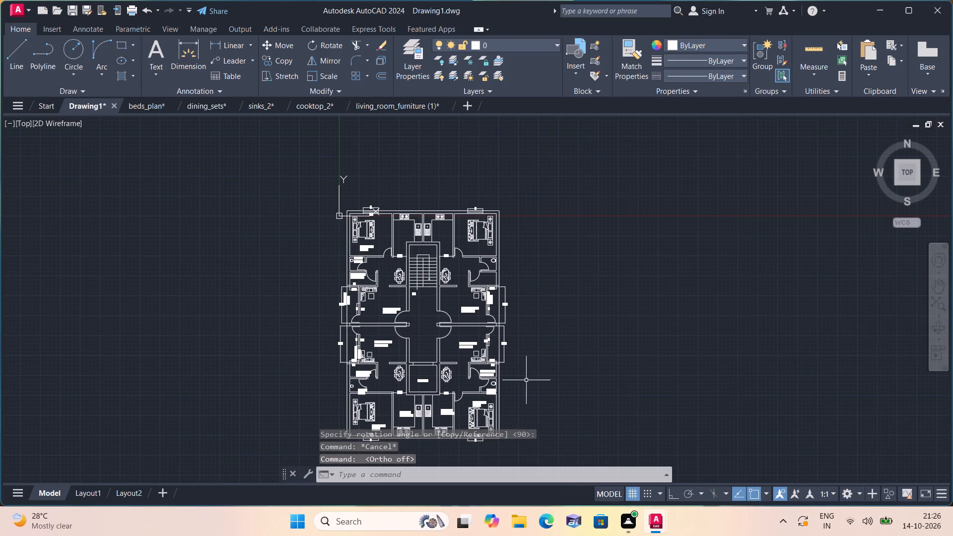
Examine the placement of the upper-left apartment's window, bedroom, toilet, bathroom and ventilator labels.
{"action": "scroll", "coordinate": [508, 305], "scroll_direction": "up", "scroll_amount": 1}
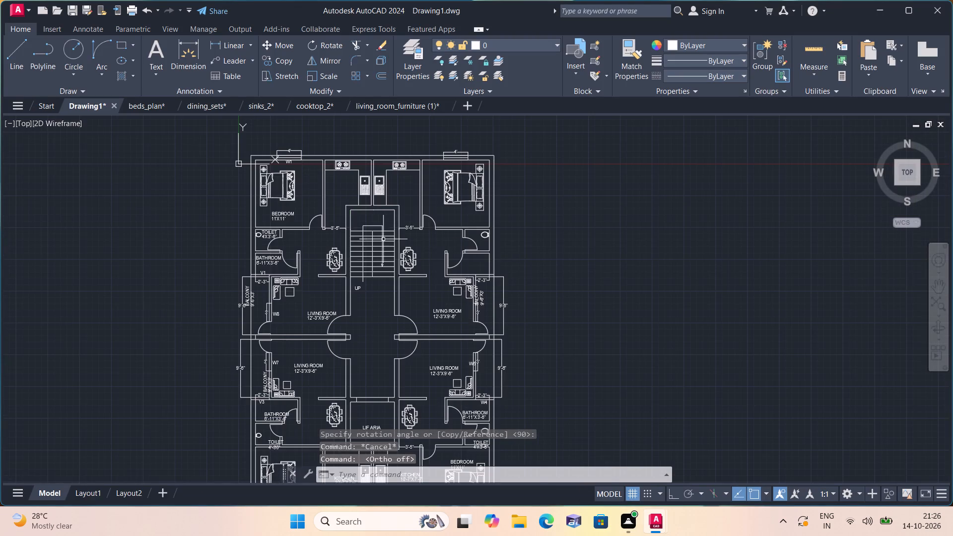
{"action": "scroll", "coordinate": [296, 200], "scroll_direction": "up", "scroll_amount": 1}
{"action": "middle_click_drag", "start_coordinate": [289, 197], "coordinate": [353, 264]}
{"action": "middle_click_drag", "start_coordinate": [353, 257], "coordinate": [389, 345]}
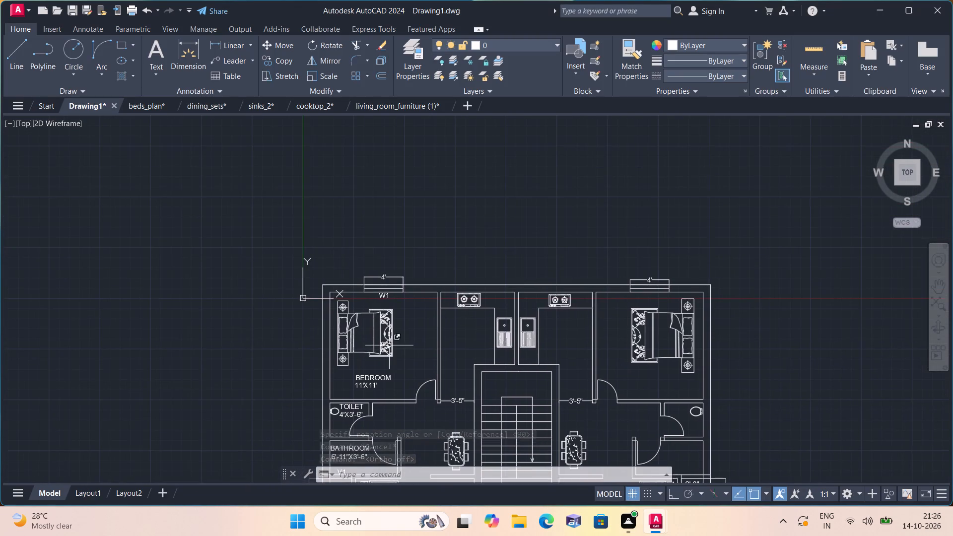
{"action": "scroll", "coordinate": [383, 268], "scroll_direction": "up", "scroll_amount": 3}
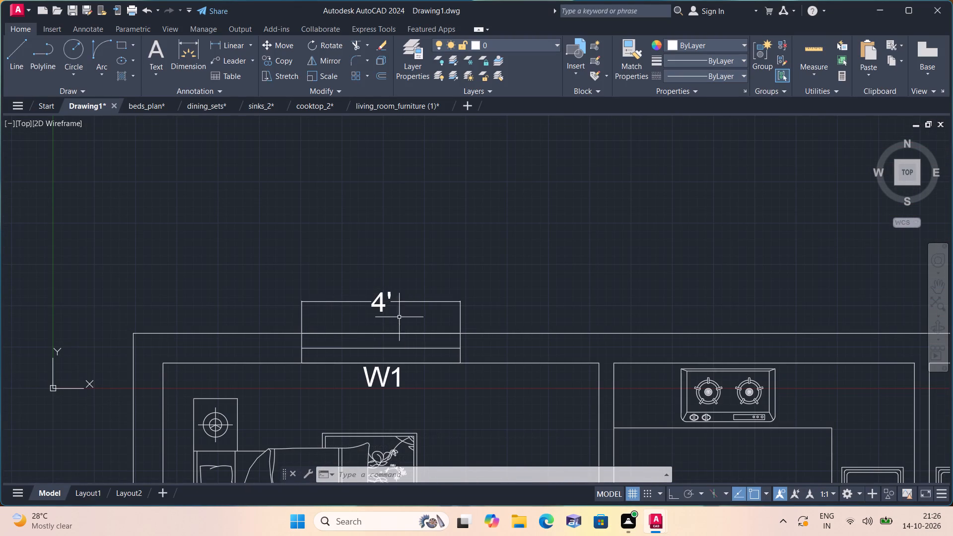
{"action": "middle_click_drag", "start_coordinate": [412, 334], "coordinate": [407, 250]}
{"action": "middle_click_drag", "start_coordinate": [412, 321], "coordinate": [353, 190]}
{"action": "scroll", "coordinate": [412, 321], "scroll_direction": "down", "scroll_amount": 1}
{"action": "middle_click_drag", "start_coordinate": [398, 292], "coordinate": [395, 222]}
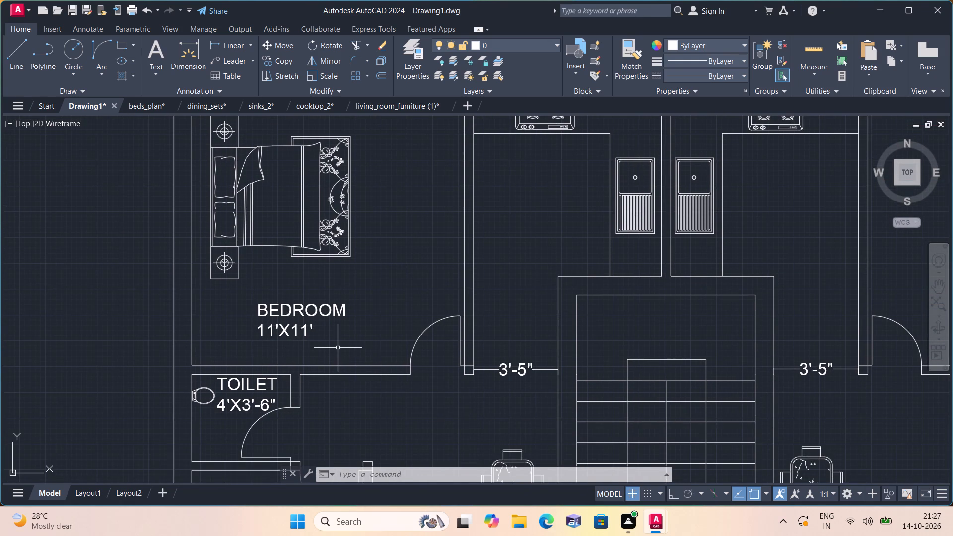
{"action": "middle_click_drag", "start_coordinate": [319, 345], "coordinate": [355, 248]}
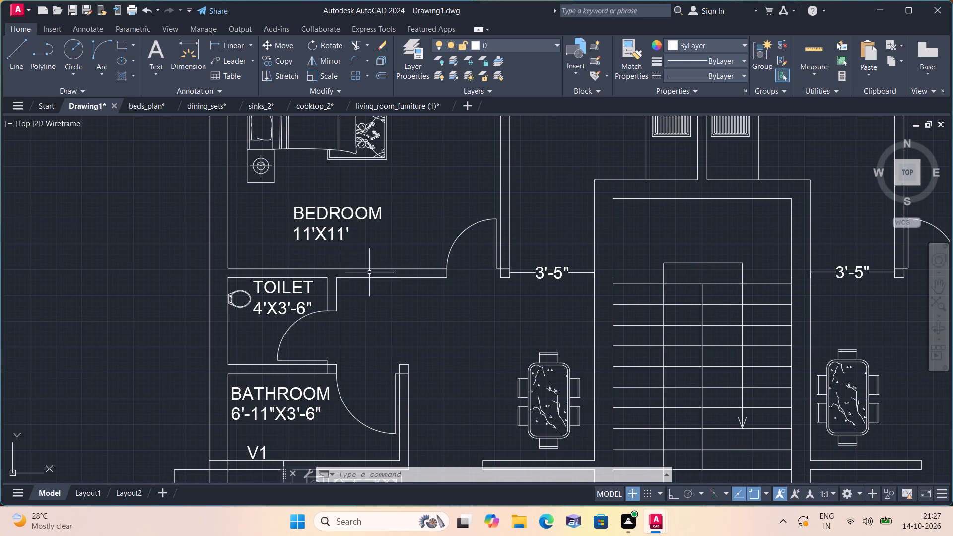
{"action": "middle_click_drag", "start_coordinate": [323, 333], "coordinate": [335, 264]}
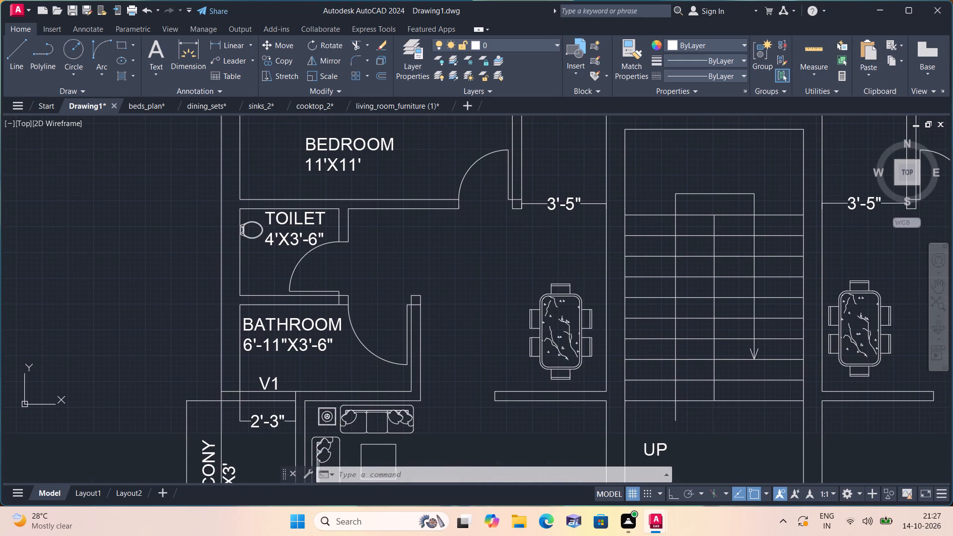
{"action": "middle_click_drag", "start_coordinate": [333, 282], "coordinate": [335, 272]}
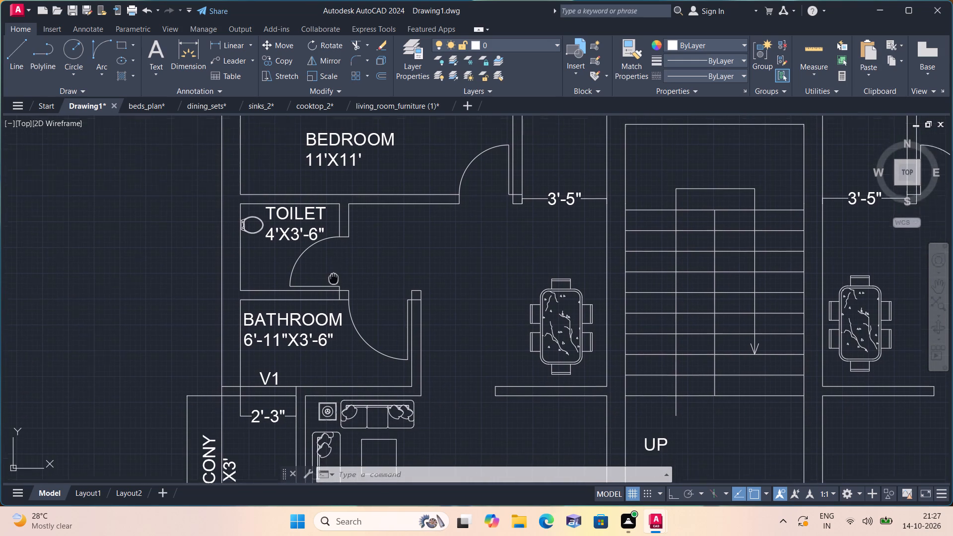
{"action": "middle_click_drag", "start_coordinate": [335, 272], "coordinate": [339, 240]}
{"action": "scroll", "coordinate": [299, 286], "scroll_direction": "up", "scroll_amount": 1}
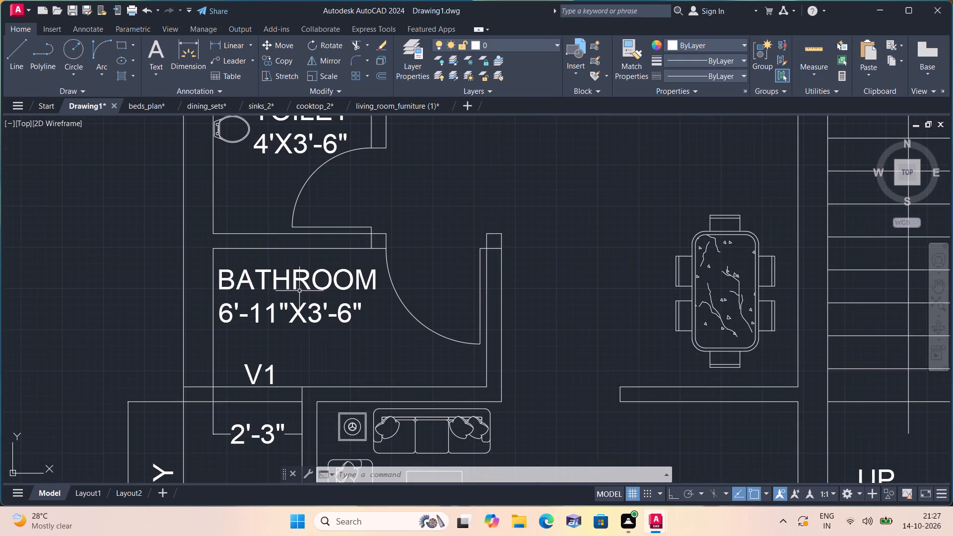
{"action": "middle_click_drag", "start_coordinate": [301, 297], "coordinate": [296, 215]}
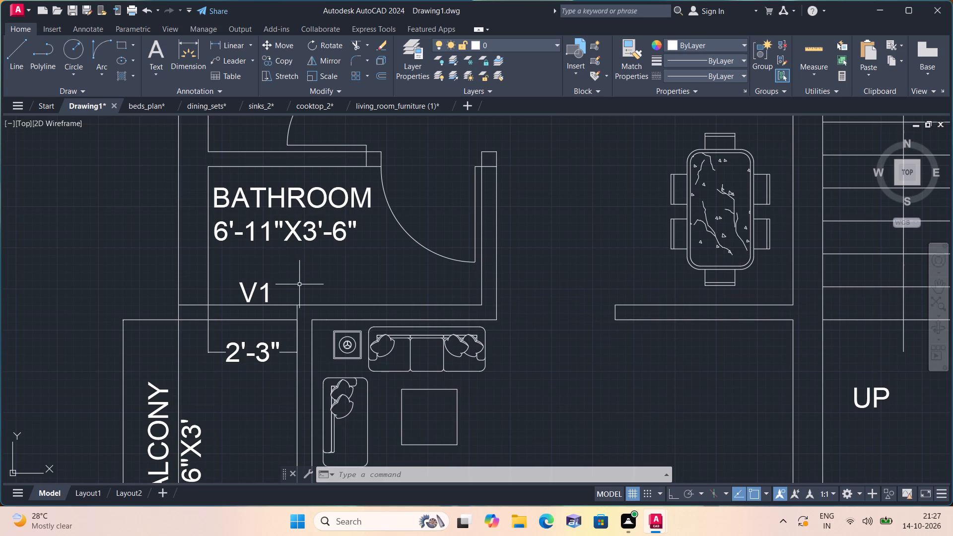
{"action": "middle_click_drag", "start_coordinate": [299, 284], "coordinate": [303, 208]}
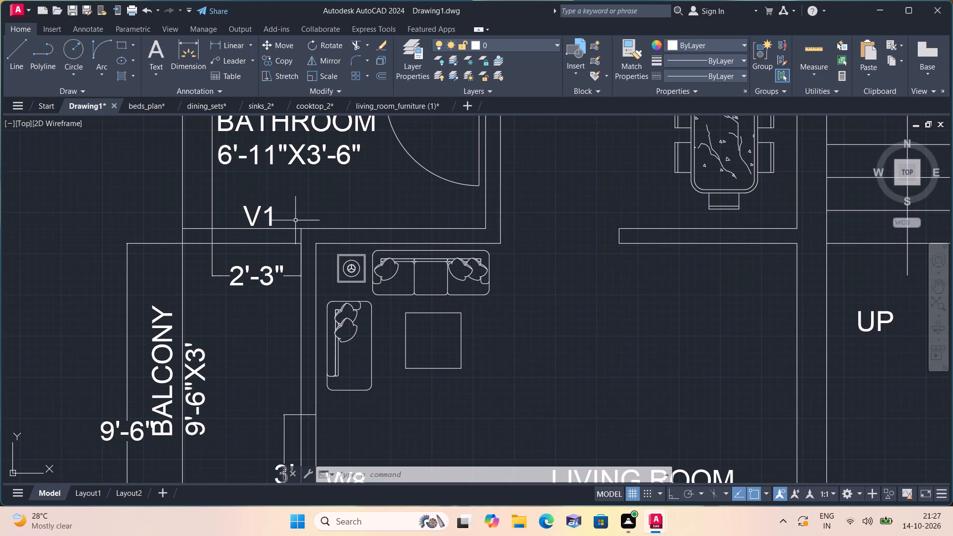
Move the upper-left apartment's "BALCONY 9'-6"X3'" label into the strip between the outer wall line and the W8 window wall.
{"action": "scroll", "coordinate": [296, 220], "scroll_direction": "down", "scroll_amount": 1}
{"action": "middle_click_drag", "start_coordinate": [290, 280], "coordinate": [310, 216]}
{"action": "scroll", "coordinate": [257, 261], "scroll_direction": "up", "scroll_amount": 1}
{"action": "left_click", "coordinate": [219, 300]}
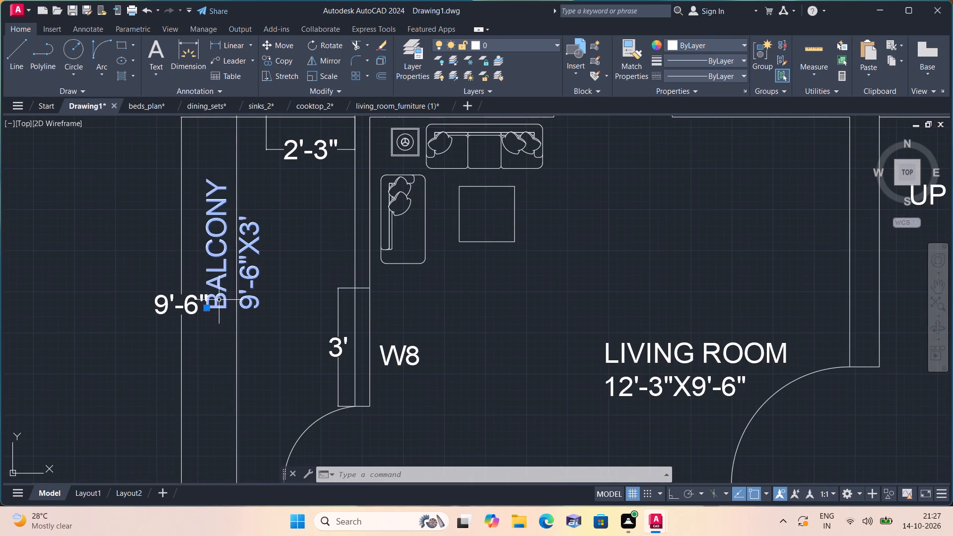
{"action": "left_click", "coordinate": [209, 308]}
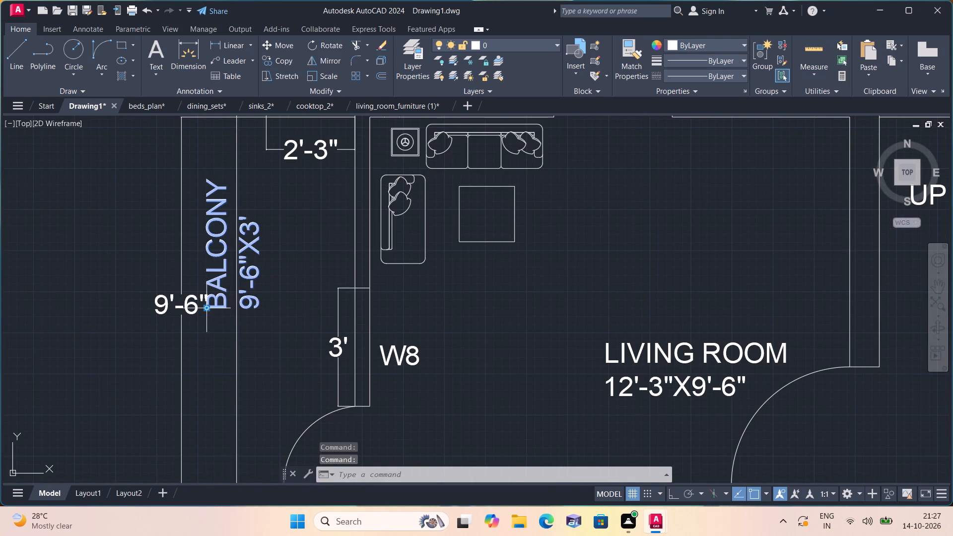
{"action": "left_click", "coordinate": [208, 310]}
{"action": "scroll", "coordinate": [274, 316], "scroll_direction": "up", "scroll_amount": 1}
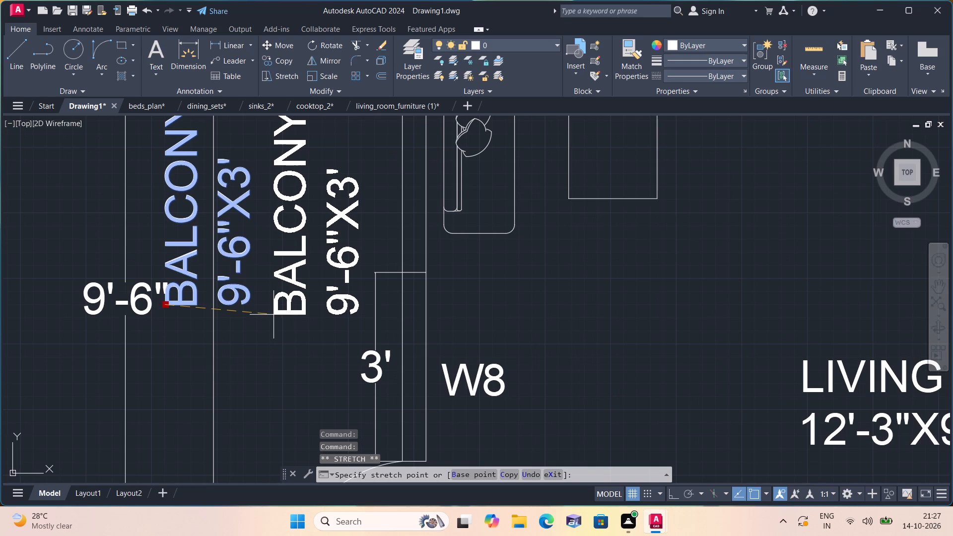
{"action": "left_click", "coordinate": [263, 317]}
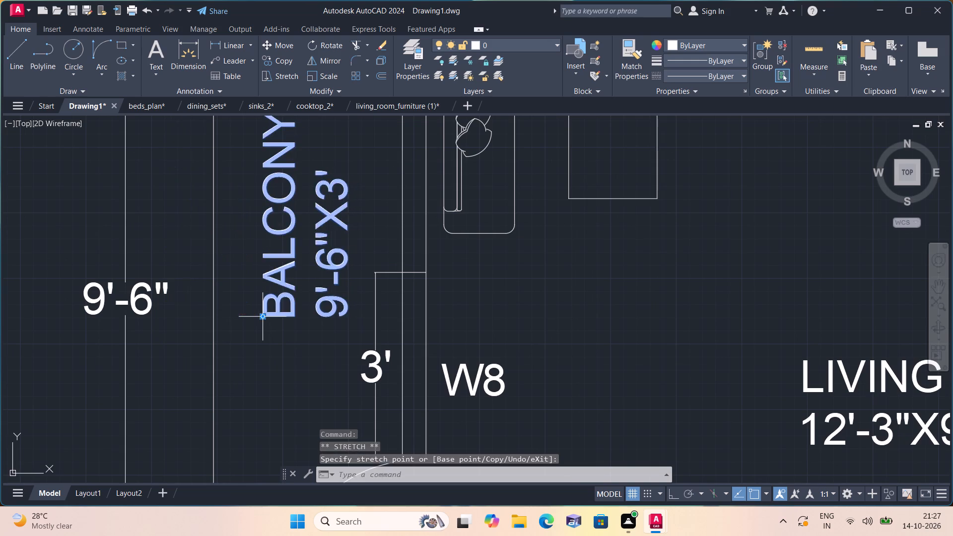
Move the upper-left apartment's "LIVING ROOM 12'-3"X9'-6"" label up and slightly left, toward the middle of the room.
{"action": "scroll", "coordinate": [264, 315], "scroll_direction": "down", "scroll_amount": 1}
{"action": "scroll", "coordinate": [274, 311], "scroll_direction": "up", "scroll_amount": 1}
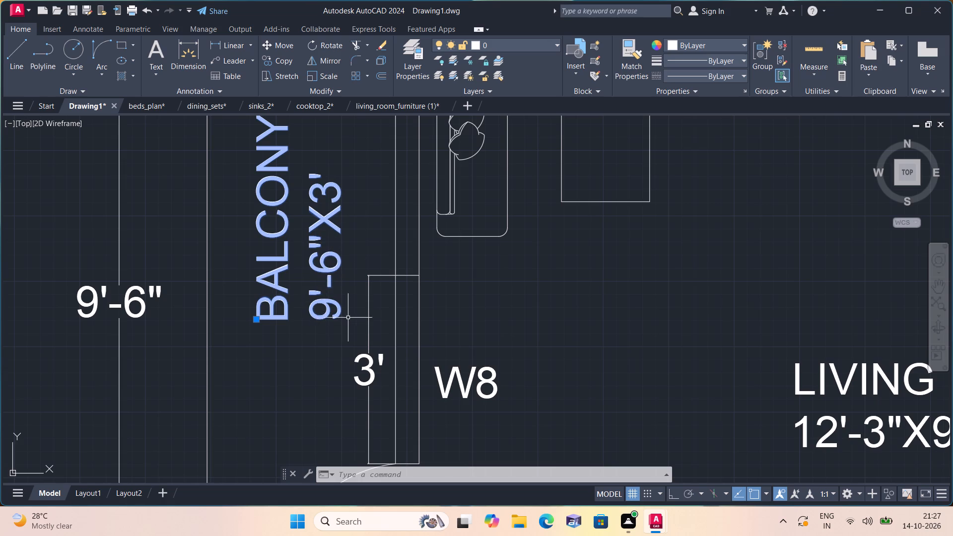
{"action": "middle_click_drag", "start_coordinate": [359, 334], "coordinate": [354, 299]}
{"action": "scroll", "coordinate": [354, 299], "scroll_direction": "down", "scroll_amount": 1}
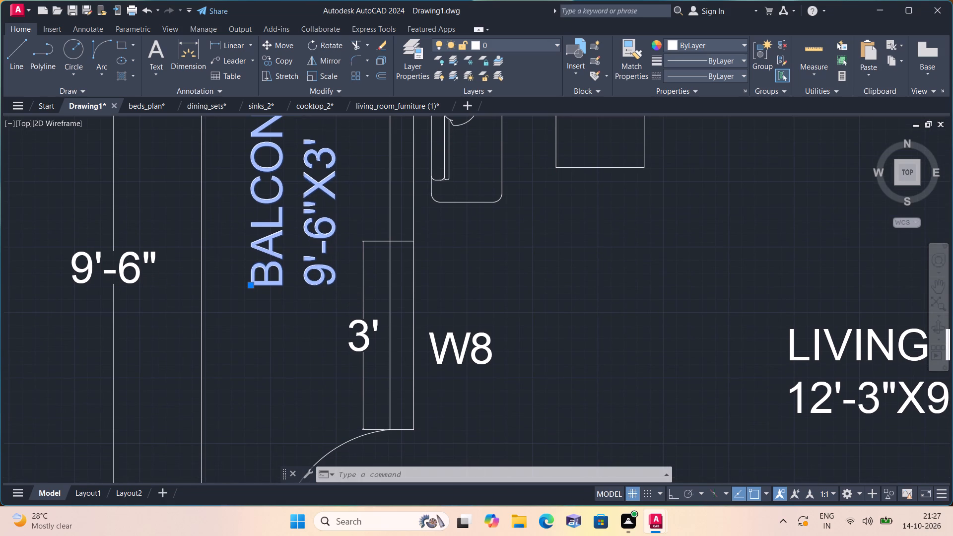
{"action": "middle_click_drag", "start_coordinate": [382, 349], "coordinate": [372, 243]}
{"action": "scroll", "coordinate": [372, 243], "scroll_direction": "down", "scroll_amount": 1}
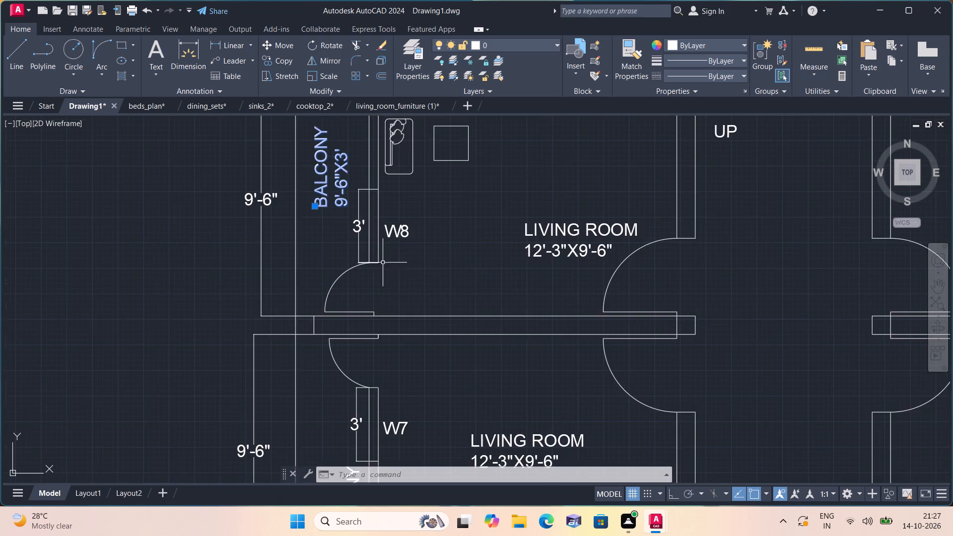
{"action": "scroll", "coordinate": [414, 285], "scroll_direction": "down", "scroll_amount": 1}
{"action": "middle_click_drag", "start_coordinate": [412, 214], "coordinate": [412, 344]}
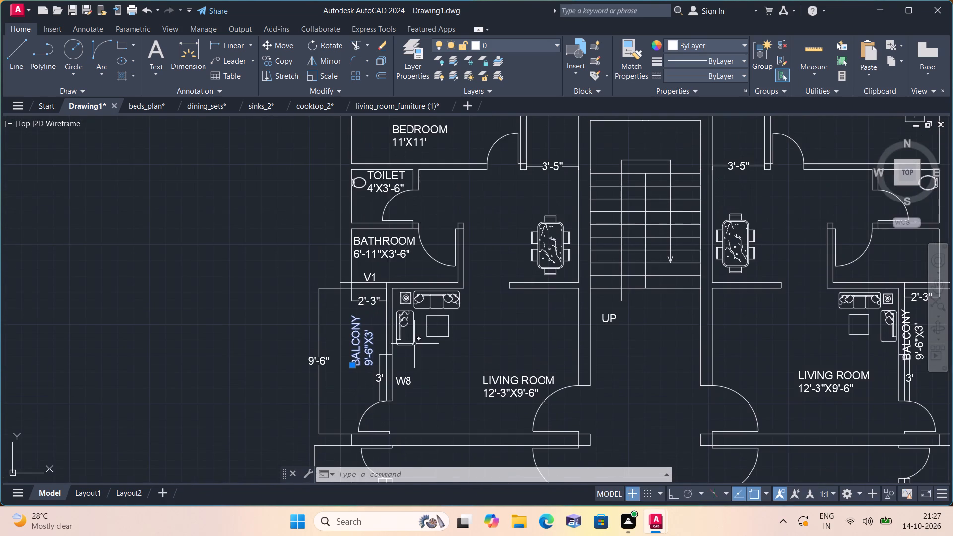
{"action": "middle_click_drag", "start_coordinate": [481, 359], "coordinate": [448, 290]}
{"action": "scroll", "coordinate": [478, 323], "scroll_direction": "up", "scroll_amount": 1}
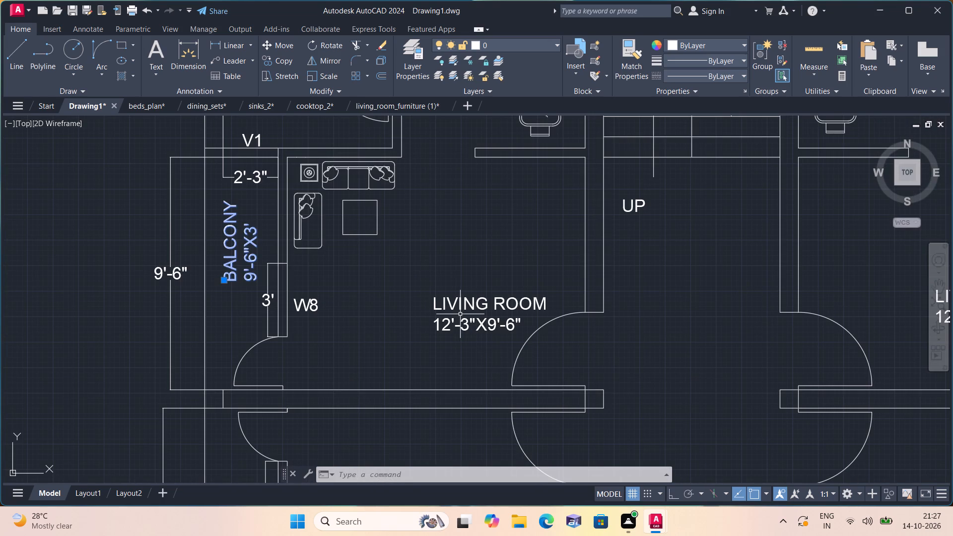
{"action": "left_click", "coordinate": [460, 302]}
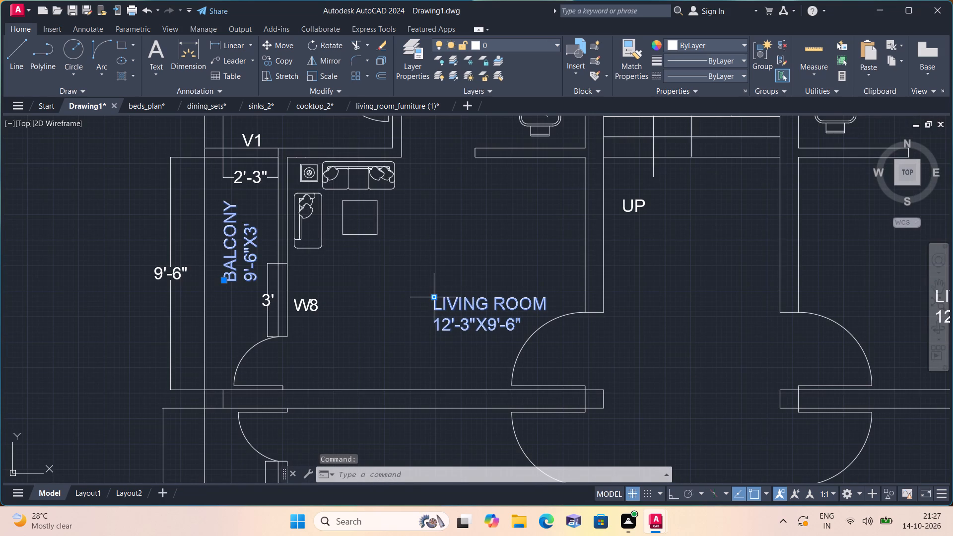
{"action": "left_click", "coordinate": [433, 295]}
{"action": "left_click", "coordinate": [412, 244]}
Move the lower-left apartment's "BALCONY 9'-6"X3'" label up and left, clear of the window wall and the 2'-3" dimension.
{"action": "middle_click_drag", "start_coordinate": [431, 312], "coordinate": [418, 277]}
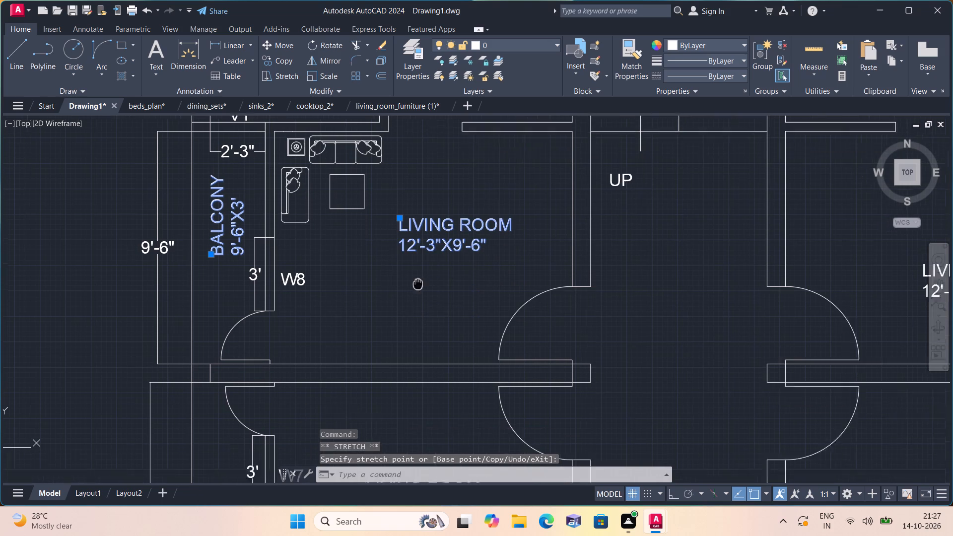
{"action": "middle_click_drag", "start_coordinate": [418, 277], "coordinate": [421, 253]}
{"action": "middle_click_drag", "start_coordinate": [407, 325], "coordinate": [451, 204]}
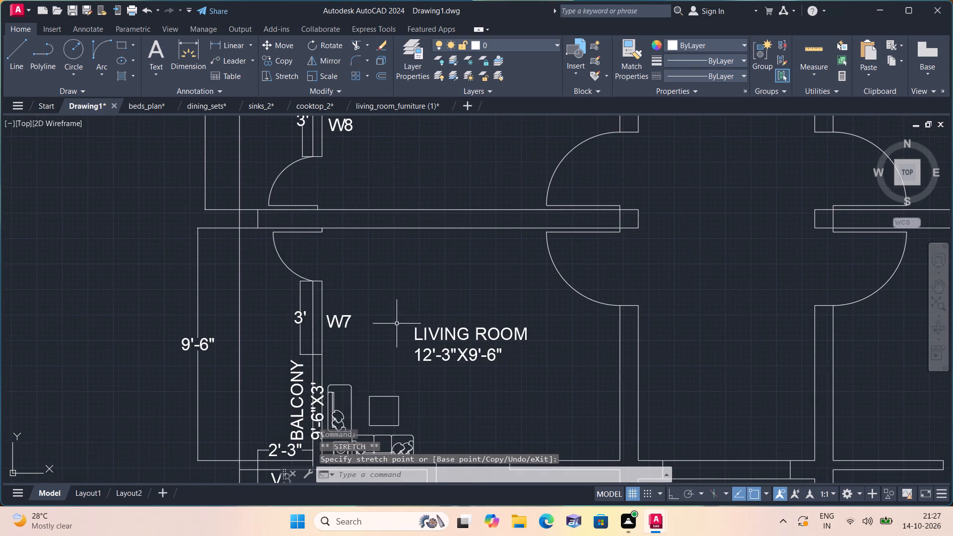
{"action": "middle_click_drag", "start_coordinate": [396, 324], "coordinate": [441, 251]}
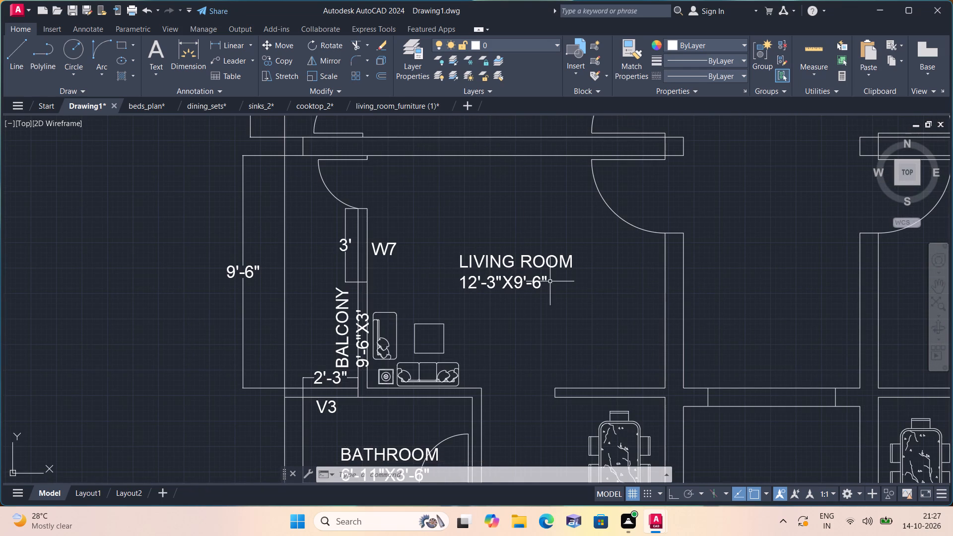
{"action": "left_click", "coordinate": [340, 359]}
{"action": "left_click", "coordinate": [336, 366]}
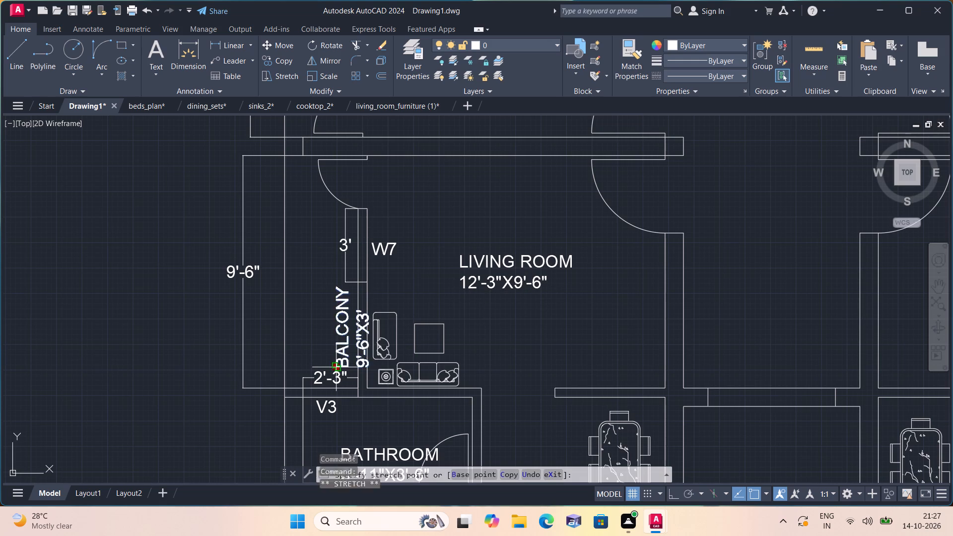
{"action": "scroll", "coordinate": [310, 343], "scroll_direction": "up", "scroll_amount": 2}
{"action": "scroll", "coordinate": [294, 333], "scroll_direction": "down", "scroll_amount": 1}
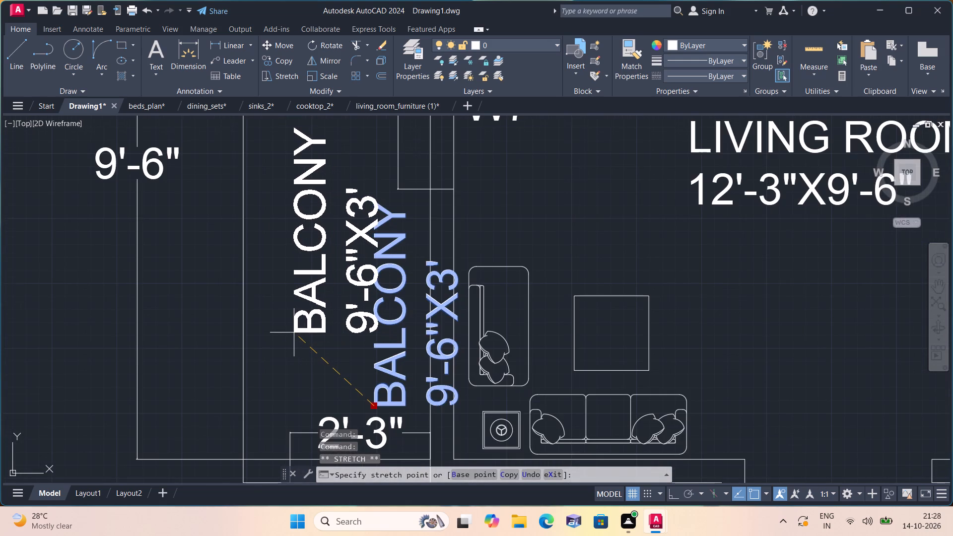
{"action": "left_click", "coordinate": [291, 335]}
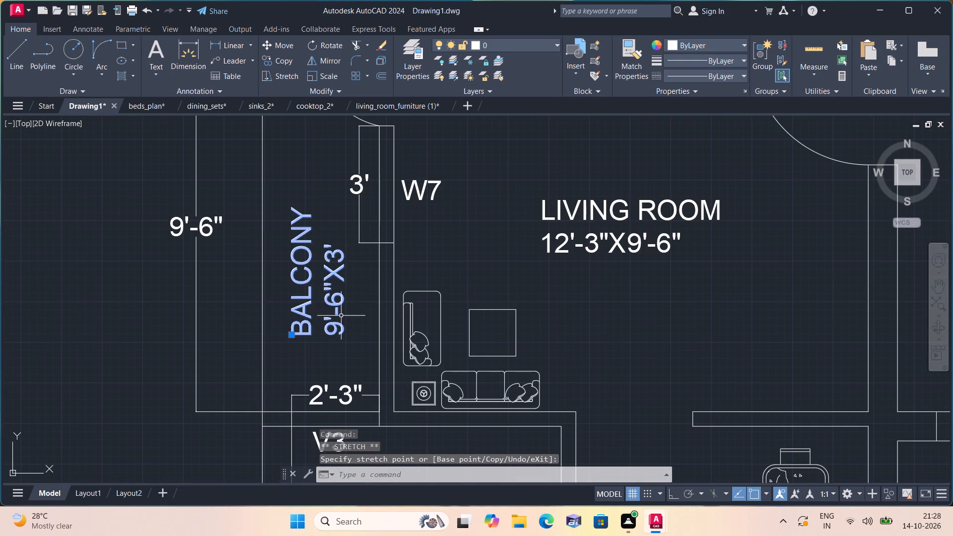
Move the lower-left apartment's "BATHROOM 6'-11"X3'-6"" label up beside the V3 tag, clear of the door swing.
{"action": "middle_click_drag", "start_coordinate": [339, 316], "coordinate": [378, 233]}
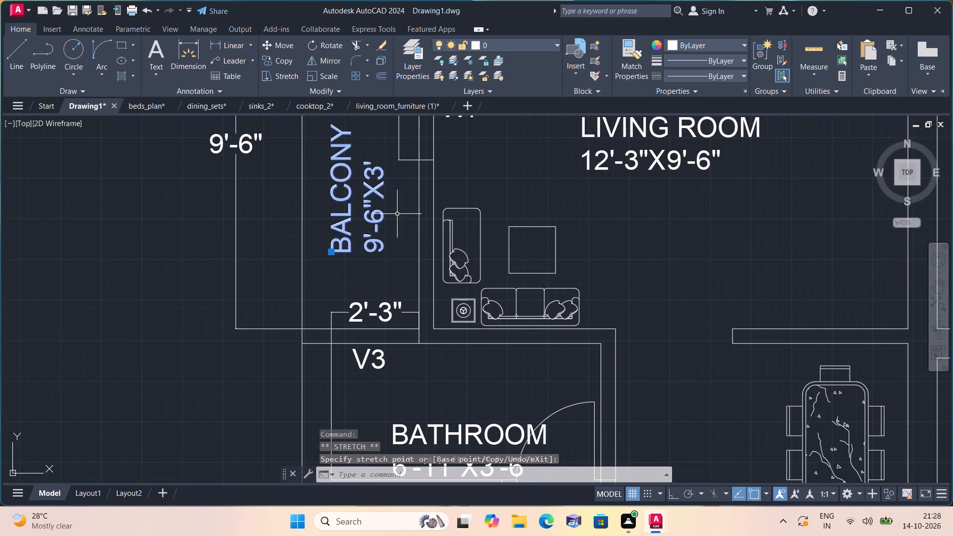
{"action": "middle_click_drag", "start_coordinate": [414, 337], "coordinate": [414, 259]}
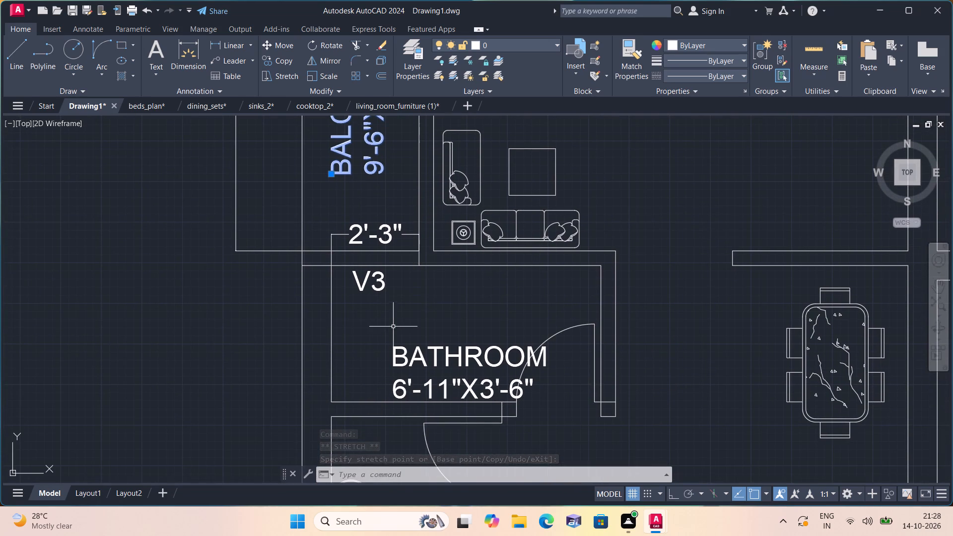
{"action": "scroll", "coordinate": [415, 350], "scroll_direction": "down", "scroll_amount": 1}
{"action": "middle_click_drag", "start_coordinate": [415, 350], "coordinate": [416, 262]}
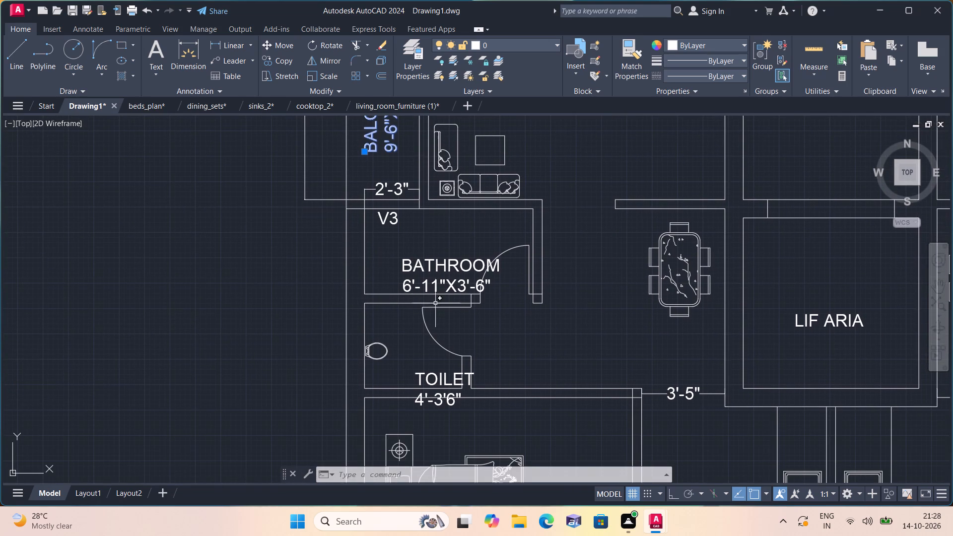
{"action": "left_click", "coordinate": [425, 274]}
{"action": "left_click", "coordinate": [420, 268]}
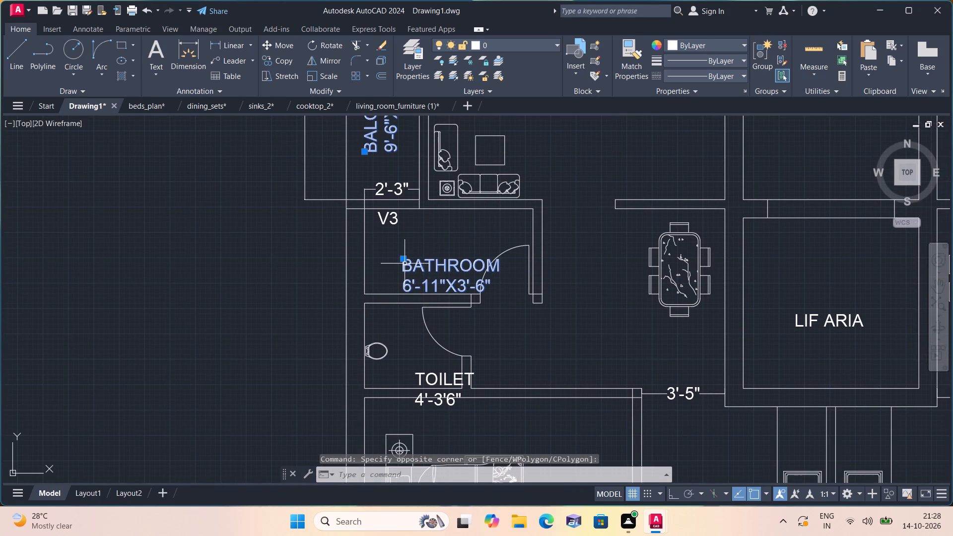
{"action": "left_click", "coordinate": [405, 261]}
{"action": "scroll", "coordinate": [410, 218], "scroll_direction": "up", "scroll_amount": 1}
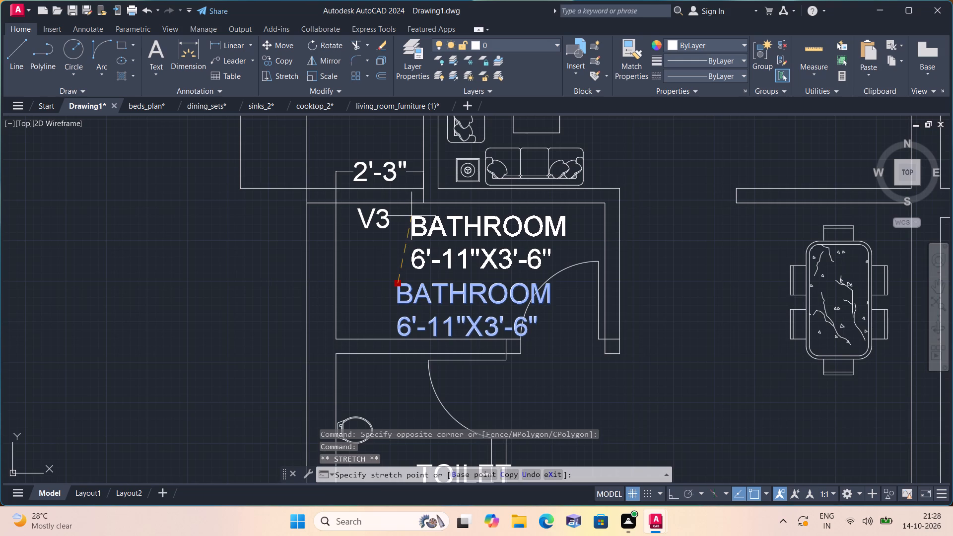
{"action": "left_click", "coordinate": [424, 214]}
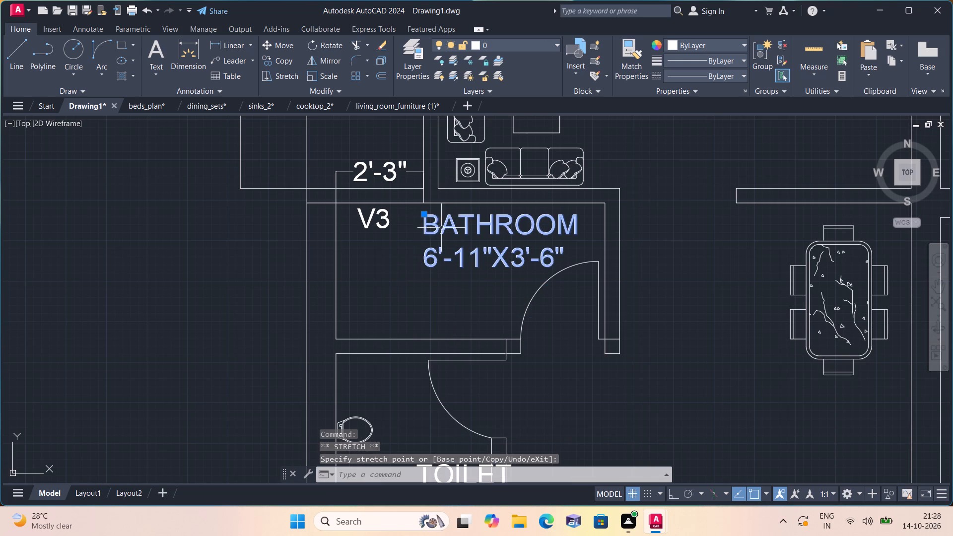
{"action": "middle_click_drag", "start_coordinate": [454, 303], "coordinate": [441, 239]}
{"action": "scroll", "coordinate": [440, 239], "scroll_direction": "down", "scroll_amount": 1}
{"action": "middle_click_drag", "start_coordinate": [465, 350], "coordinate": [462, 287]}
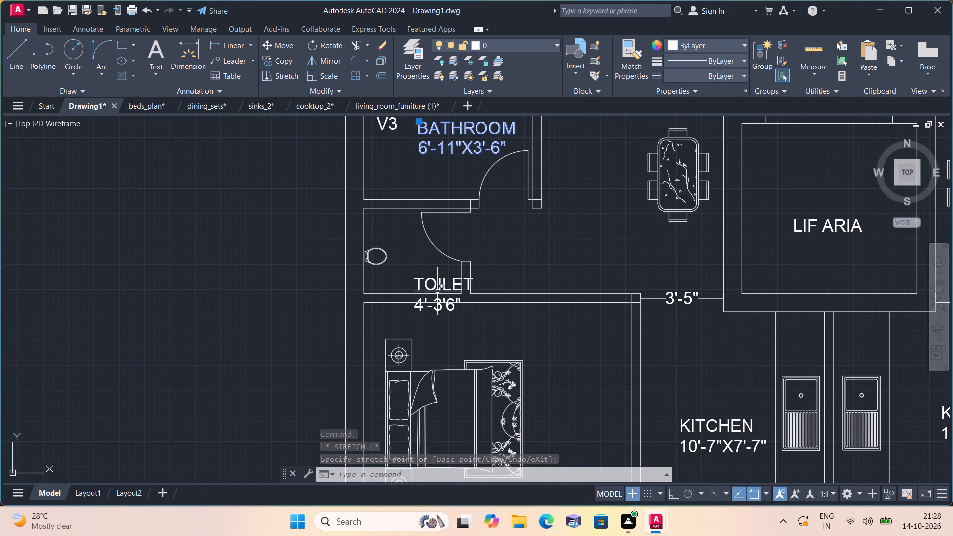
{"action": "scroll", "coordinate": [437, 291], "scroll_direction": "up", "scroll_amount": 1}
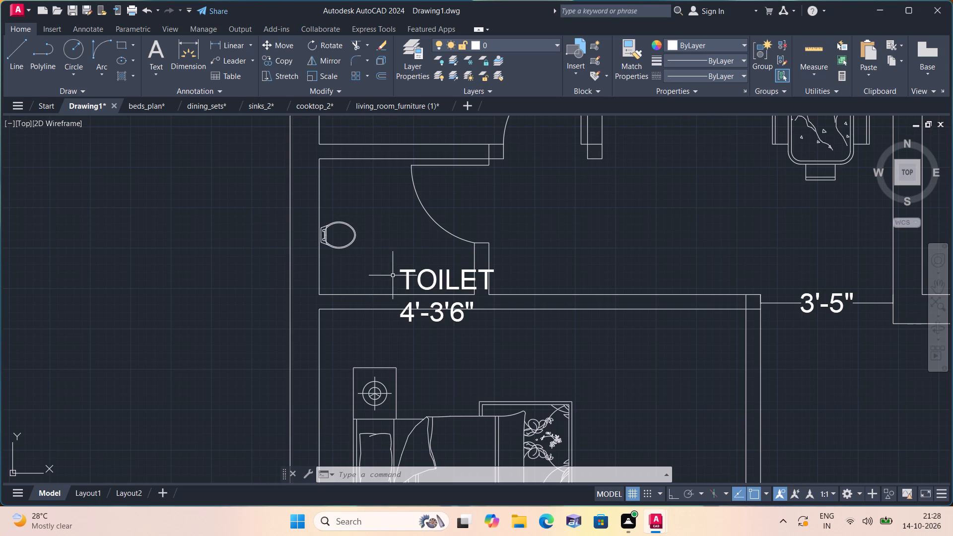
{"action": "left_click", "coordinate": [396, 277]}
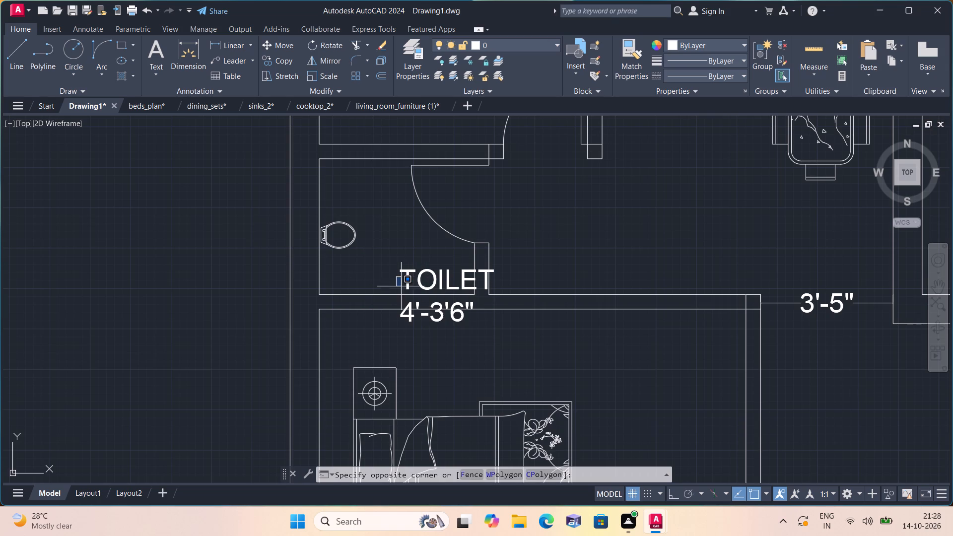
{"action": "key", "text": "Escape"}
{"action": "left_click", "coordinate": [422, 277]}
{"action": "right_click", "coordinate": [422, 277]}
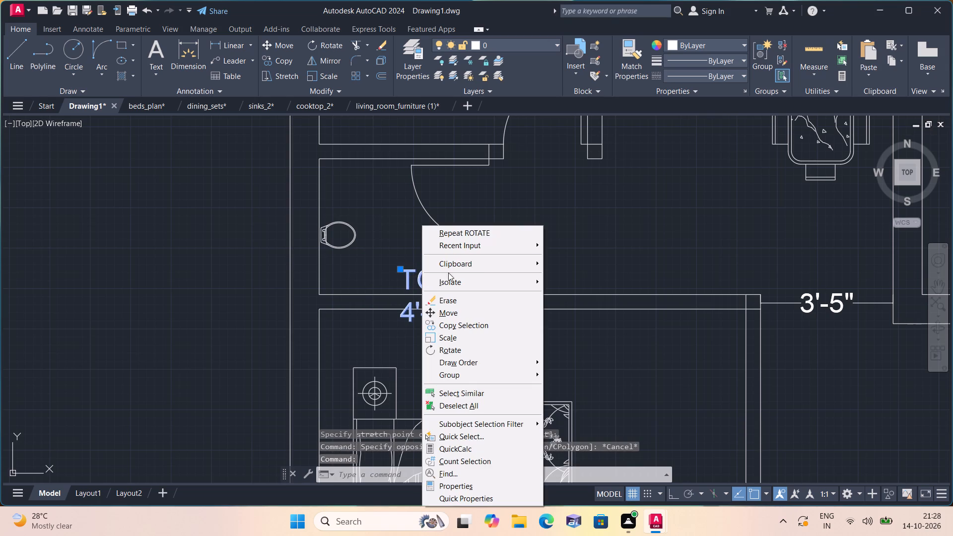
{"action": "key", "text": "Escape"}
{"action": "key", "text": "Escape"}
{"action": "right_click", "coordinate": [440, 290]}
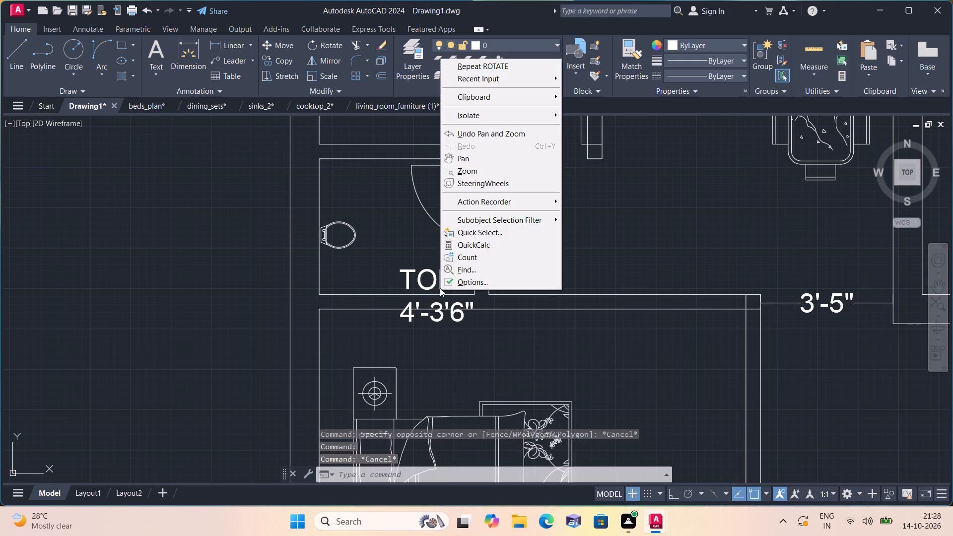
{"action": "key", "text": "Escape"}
Edit the size line of the lower-left apartment's TOILET label so it reads 4'-3'-6".
{"action": "left_click", "coordinate": [420, 277]}
{"action": "right_click", "coordinate": [410, 233]}
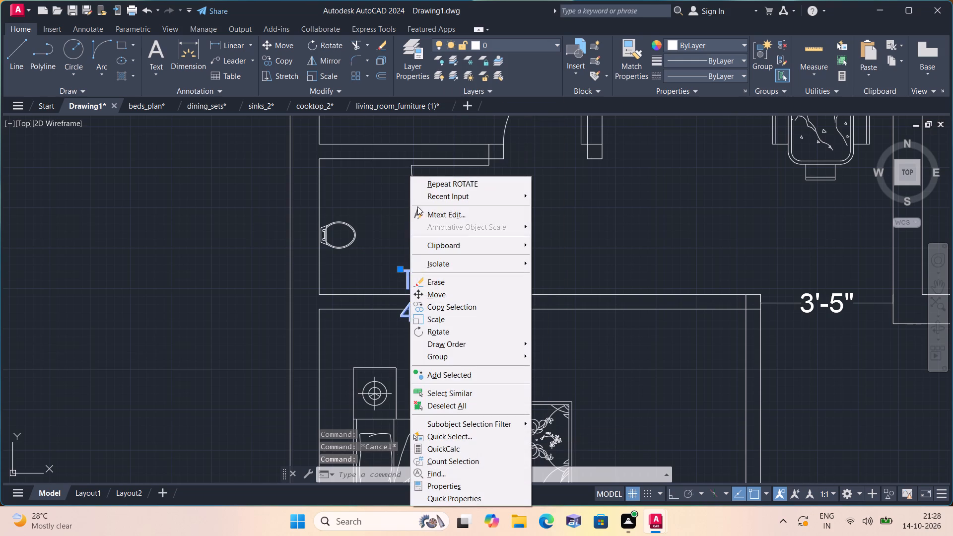
{"action": "left_click", "coordinate": [429, 216]}
{"action": "scroll", "coordinate": [444, 322], "scroll_direction": "up", "scroll_amount": 2}
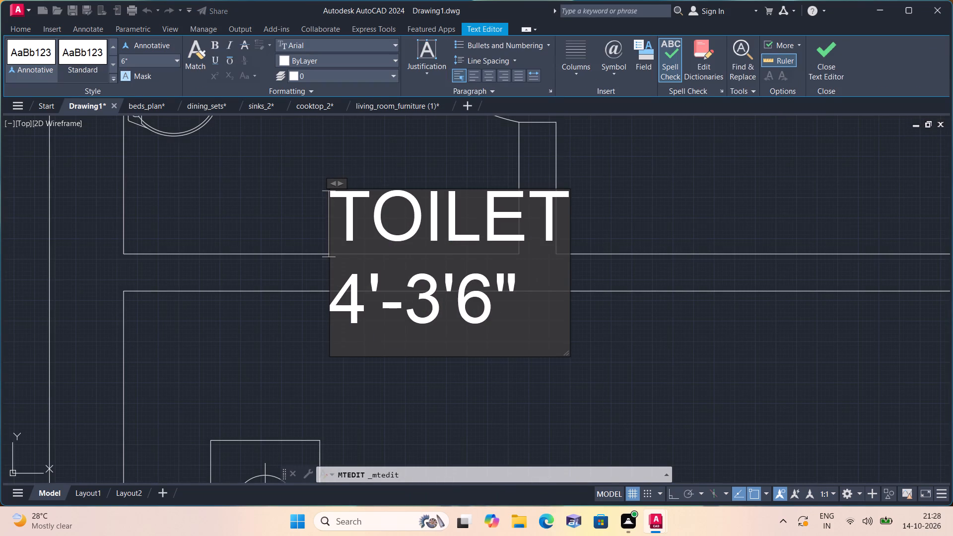
{"action": "left_click", "coordinate": [451, 305]}
{"action": "key", "text": "minus"}
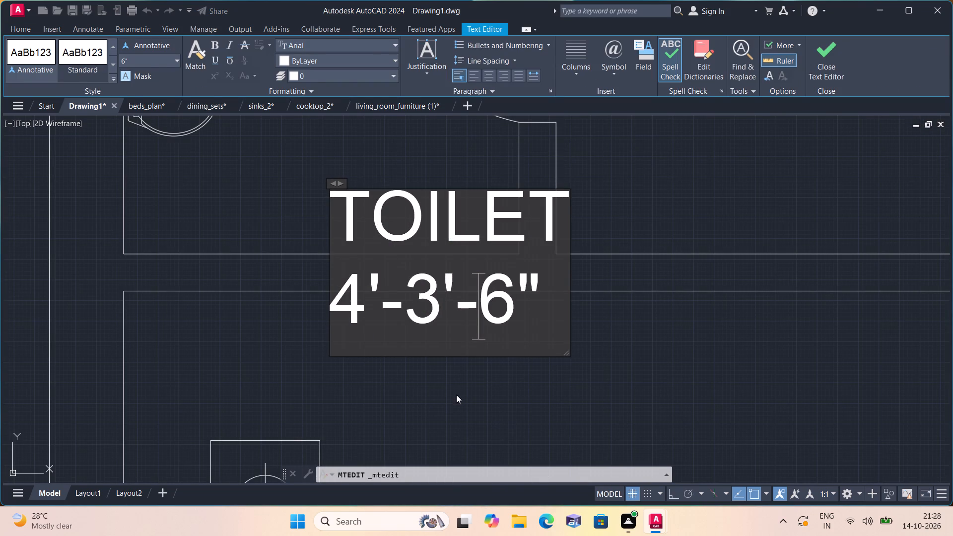
{"action": "left_click", "coordinate": [456, 394]}
Move the lower-left apartment's "TOILET 4'-3'-6"" label up and left, inside the toilet and clear of its walls.
{"action": "scroll", "coordinate": [419, 330], "scroll_direction": "down", "scroll_amount": 1}
{"action": "left_click", "coordinate": [398, 260]}
{"action": "left_click", "coordinate": [382, 251]}
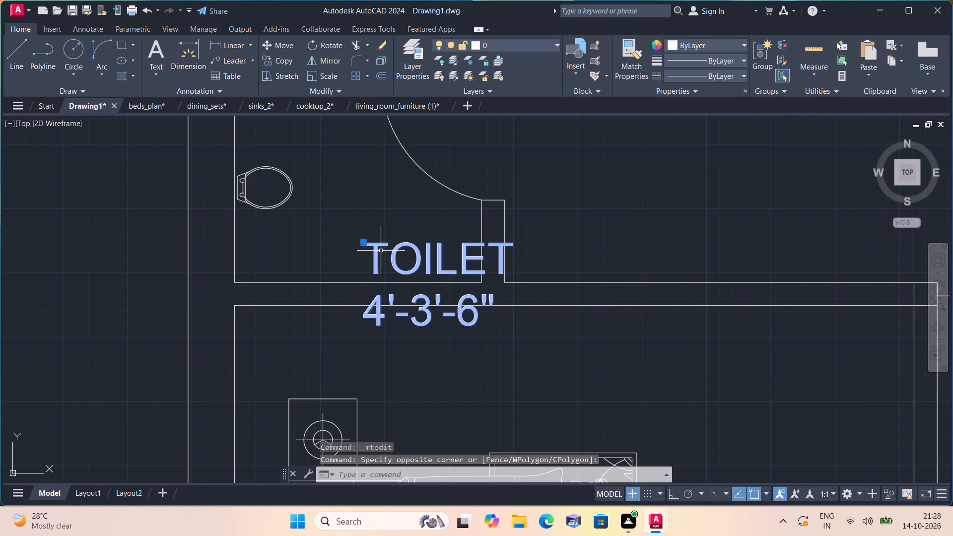
{"action": "left_click", "coordinate": [364, 244]}
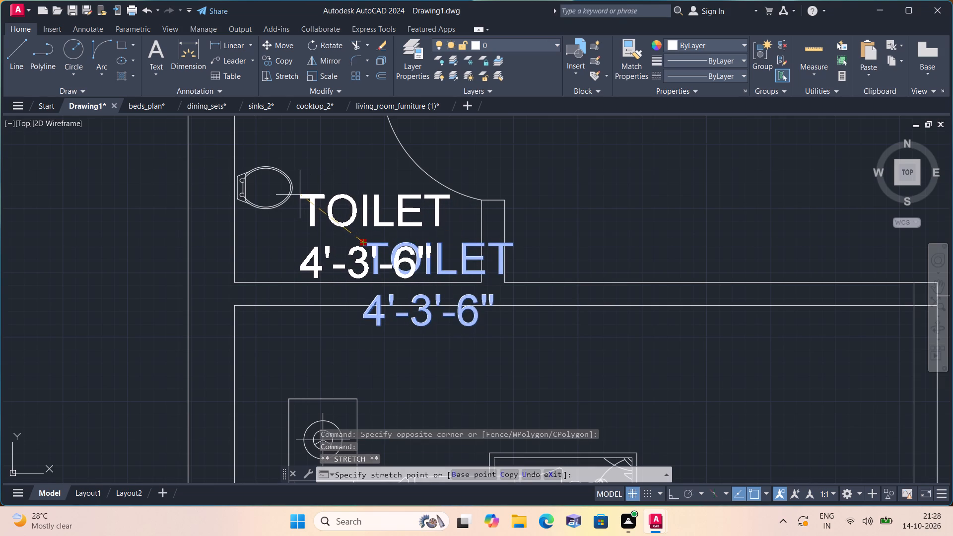
{"action": "left_click", "coordinate": [300, 195]}
{"action": "scroll", "coordinate": [300, 195], "scroll_direction": "down", "scroll_amount": 1}
{"action": "key", "text": "Escape"}
Move the W3 window tag up and slightly left, clear of the lower-left bedroom's bottom wall line.
{"action": "scroll", "coordinate": [300, 198], "scroll_direction": "down", "scroll_amount": 2}
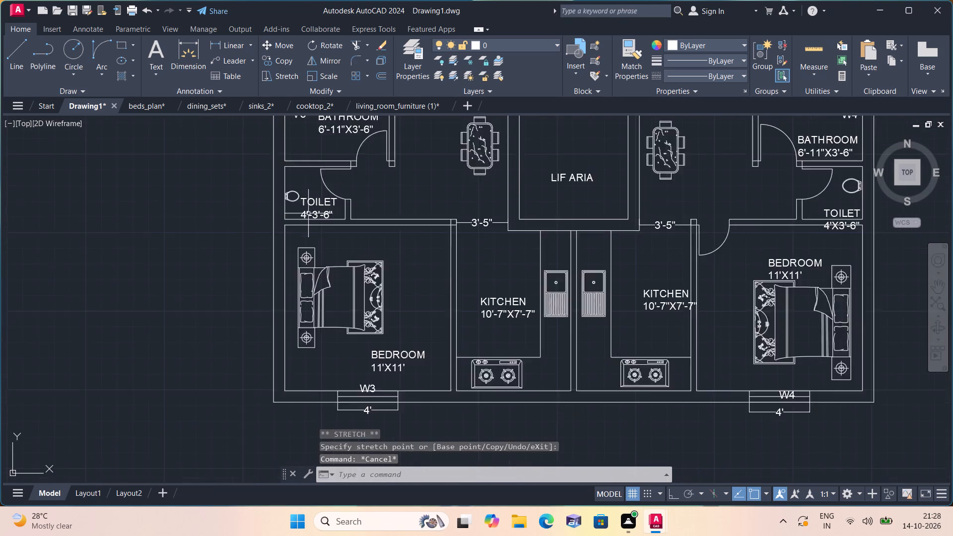
{"action": "scroll", "coordinate": [310, 217], "scroll_direction": "down", "scroll_amount": 2}
{"action": "middle_click_drag", "start_coordinate": [323, 193], "coordinate": [325, 201]}
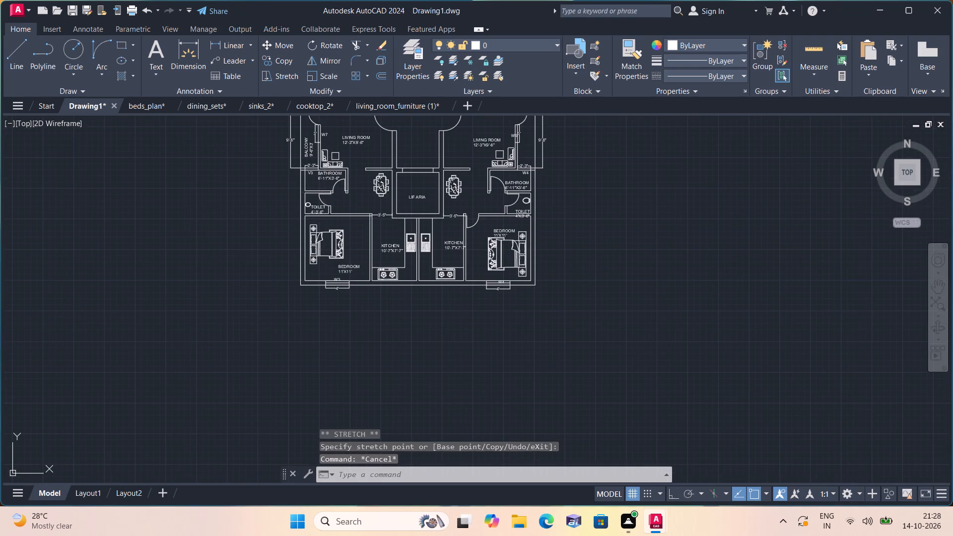
{"action": "middle_click_drag", "start_coordinate": [325, 201], "coordinate": [350, 236]}
{"action": "scroll", "coordinate": [323, 211], "scroll_direction": "up", "scroll_amount": 2}
{"action": "scroll", "coordinate": [323, 211], "scroll_direction": "down", "scroll_amount": 1}
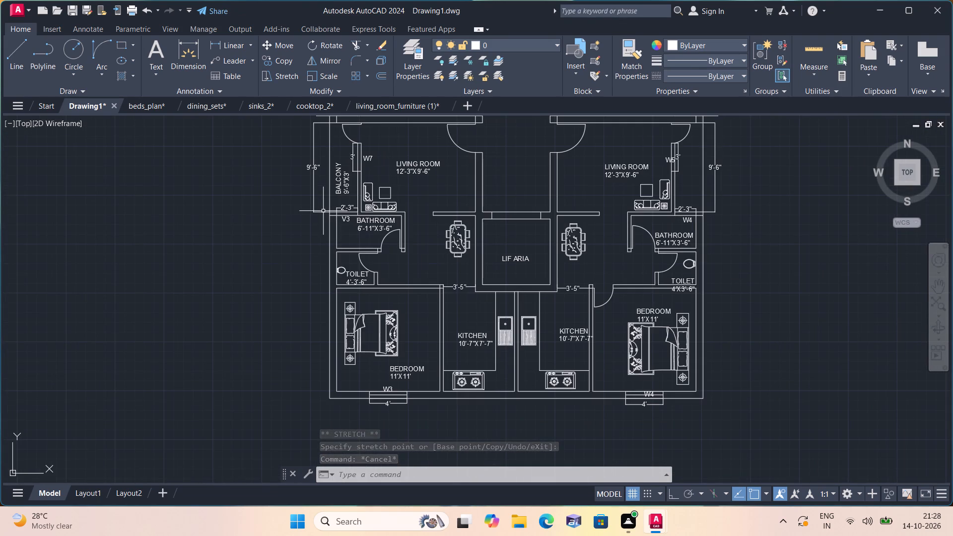
{"action": "middle_click_drag", "start_coordinate": [378, 232], "coordinate": [381, 226]}
{"action": "scroll", "coordinate": [370, 320], "scroll_direction": "up", "scroll_amount": 1}
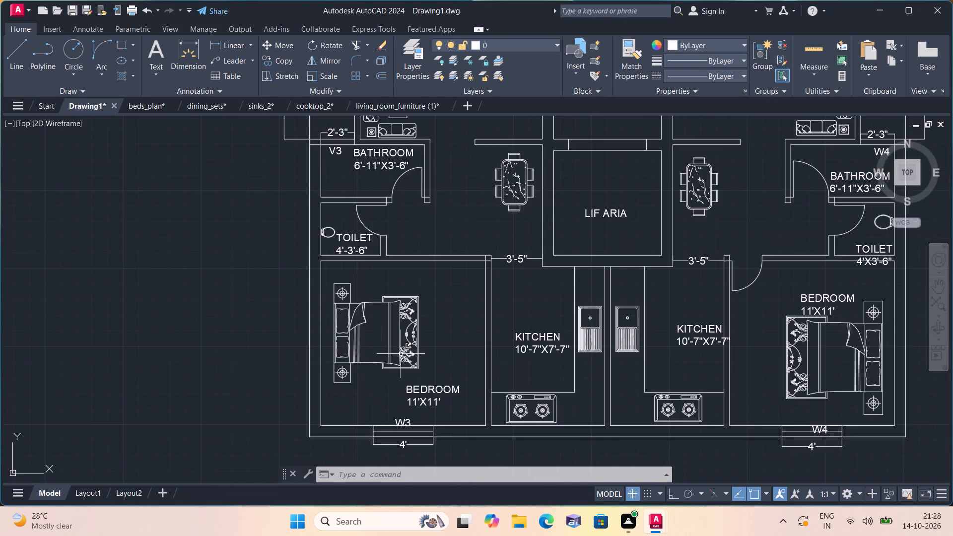
{"action": "scroll", "coordinate": [401, 354], "scroll_direction": "up", "scroll_amount": 1}
{"action": "middle_click_drag", "start_coordinate": [397, 351], "coordinate": [363, 248]}
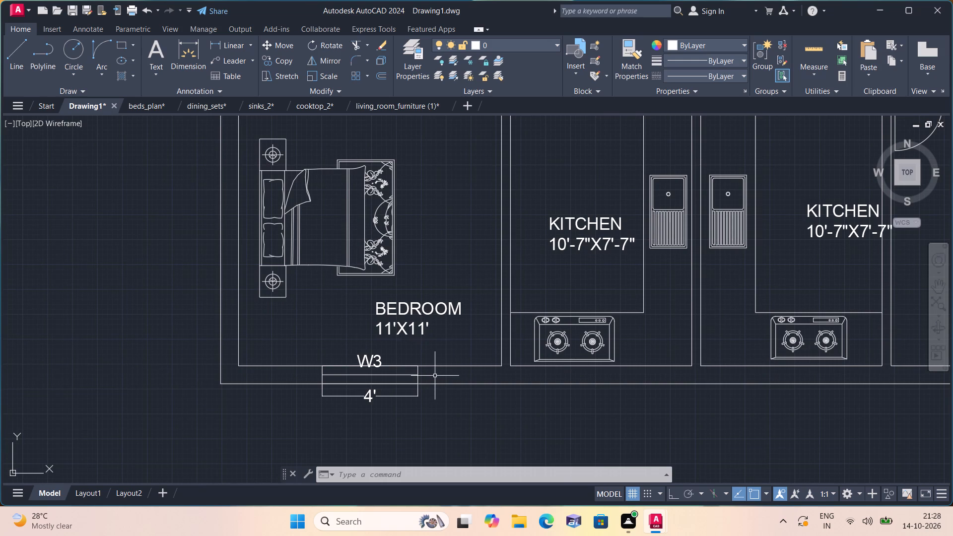
{"action": "scroll", "coordinate": [380, 381], "scroll_direction": "up", "scroll_amount": 2}
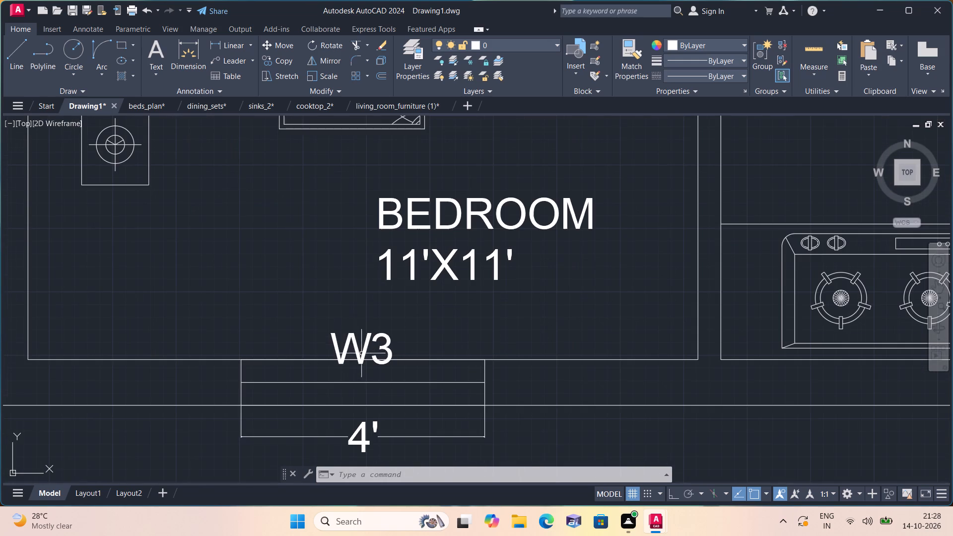
{"action": "left_click", "coordinate": [354, 337]}
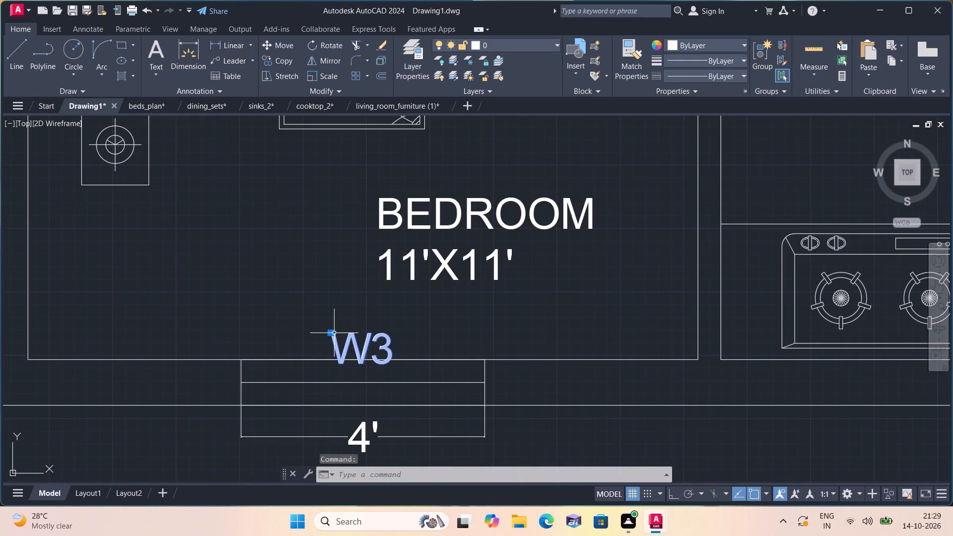
{"action": "left_click", "coordinate": [329, 332]}
{"action": "left_click", "coordinate": [317, 320]}
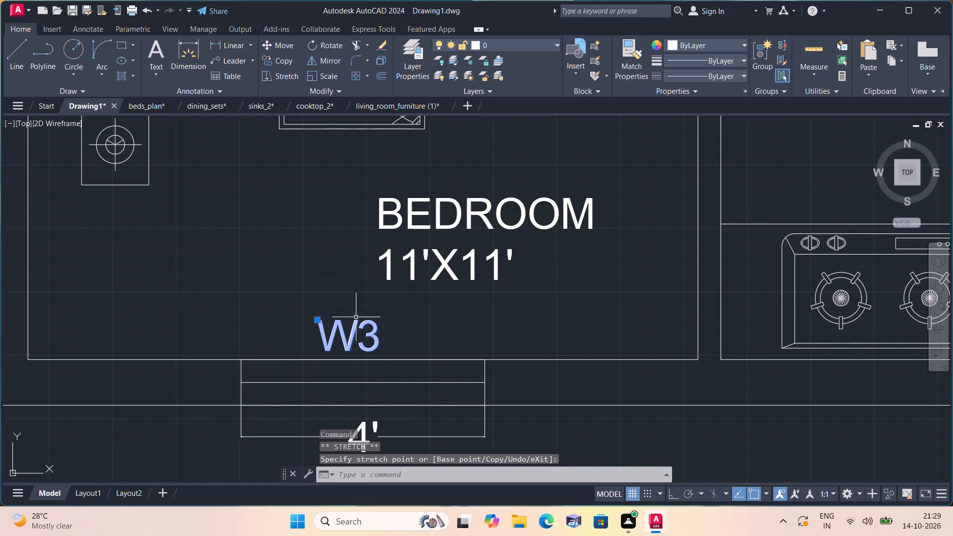
Move the lower-right apartment's "KITCHEN 10'-7"X7'-7"" label up and left, off the wall between kitchen and bedroom.
{"action": "scroll", "coordinate": [296, 365], "scroll_direction": "down", "scroll_amount": 2}
{"action": "scroll", "coordinate": [414, 282], "scroll_direction": "down", "scroll_amount": 1}
{"action": "middle_click_drag", "start_coordinate": [402, 270], "coordinate": [388, 312]}
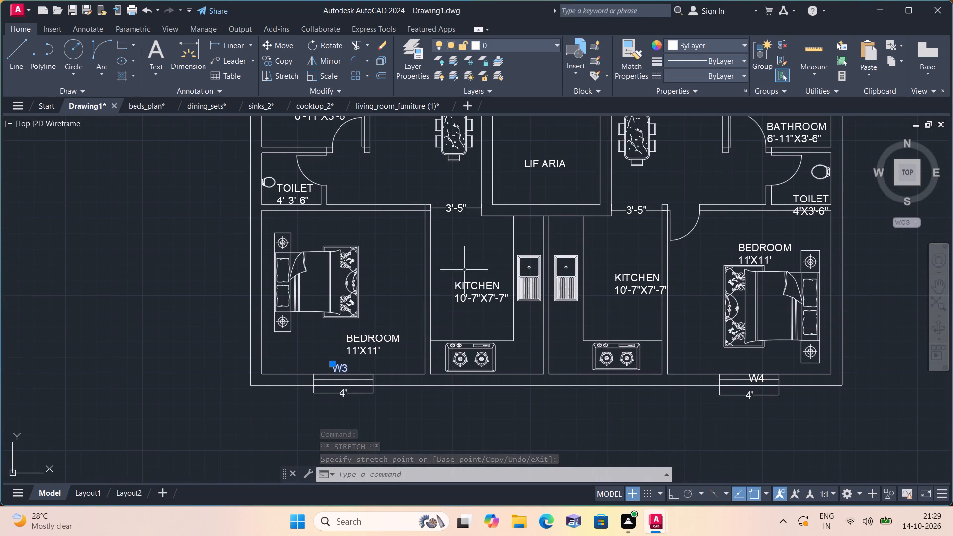
{"action": "scroll", "coordinate": [465, 214], "scroll_direction": "up", "scroll_amount": 2}
{"action": "middle_click_drag", "start_coordinate": [471, 296], "coordinate": [408, 191]}
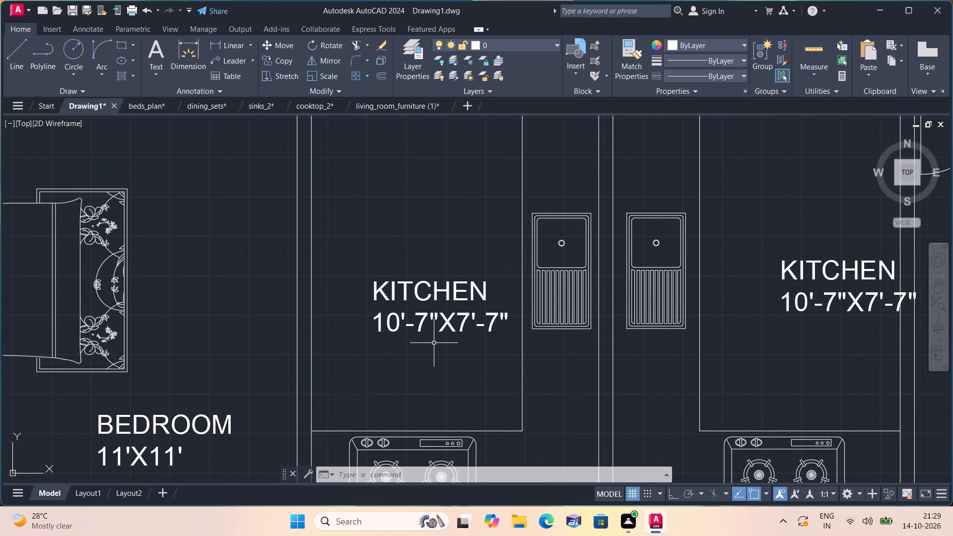
{"action": "middle_click", "coordinate": [480, 335]}
{"action": "scroll", "coordinate": [480, 335], "scroll_direction": "down", "scroll_amount": 1}
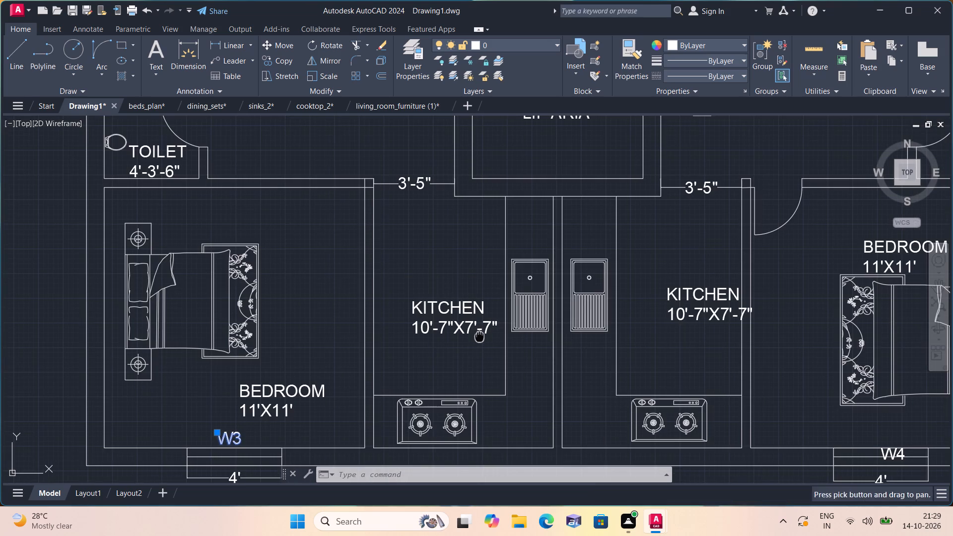
{"action": "scroll", "coordinate": [471, 334], "scroll_direction": "down", "scroll_amount": 1}
{"action": "scroll", "coordinate": [630, 320], "scroll_direction": "up", "scroll_amount": 2}
{"action": "left_click", "coordinate": [592, 302]}
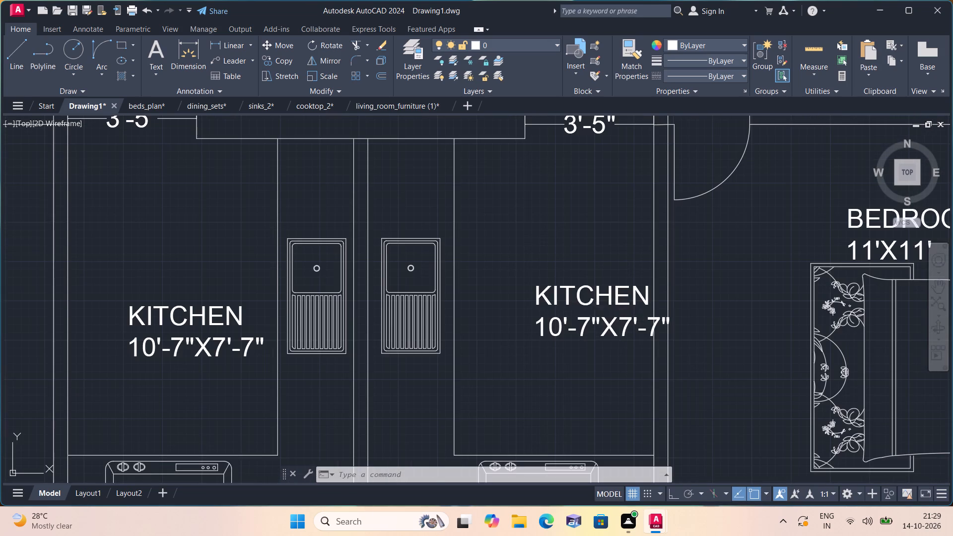
{"action": "left_click", "coordinate": [536, 284]}
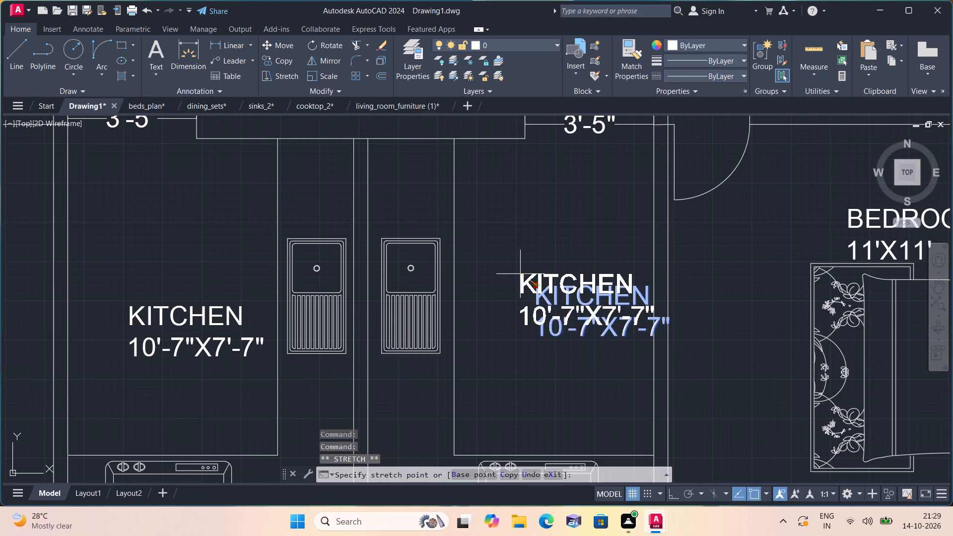
{"action": "left_click", "coordinate": [520, 274]}
Move the lower-right apartment's "BEDROOM 11'X11'" label up and left, clear of the bed.
{"action": "scroll", "coordinate": [492, 287], "scroll_direction": "down", "scroll_amount": 2}
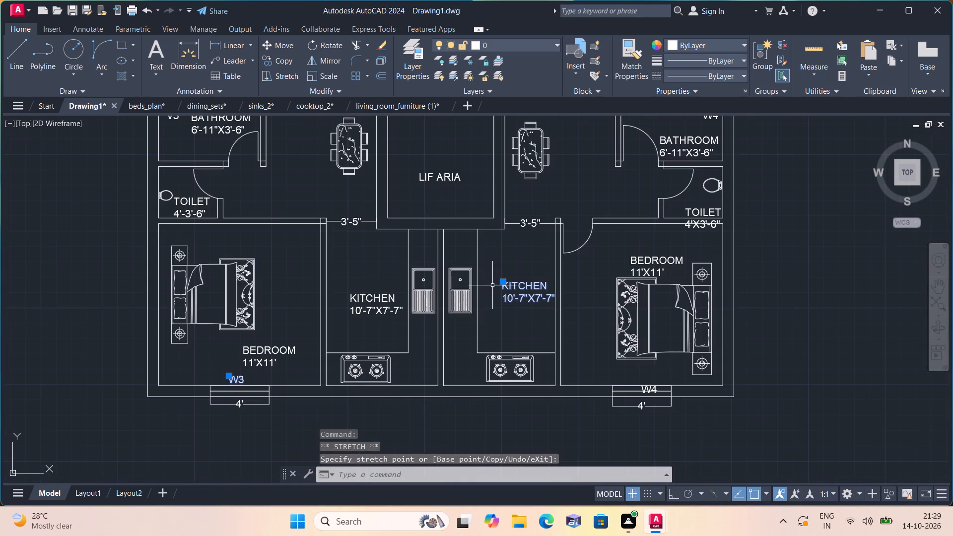
{"action": "scroll", "coordinate": [447, 186], "scroll_direction": "up", "scroll_amount": 2}
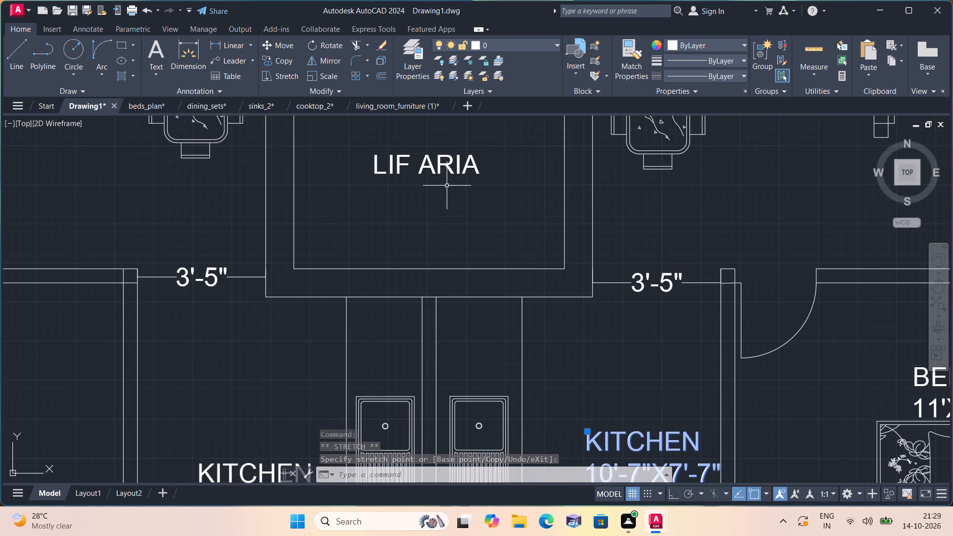
{"action": "middle_click_drag", "start_coordinate": [440, 225], "coordinate": [349, 155]}
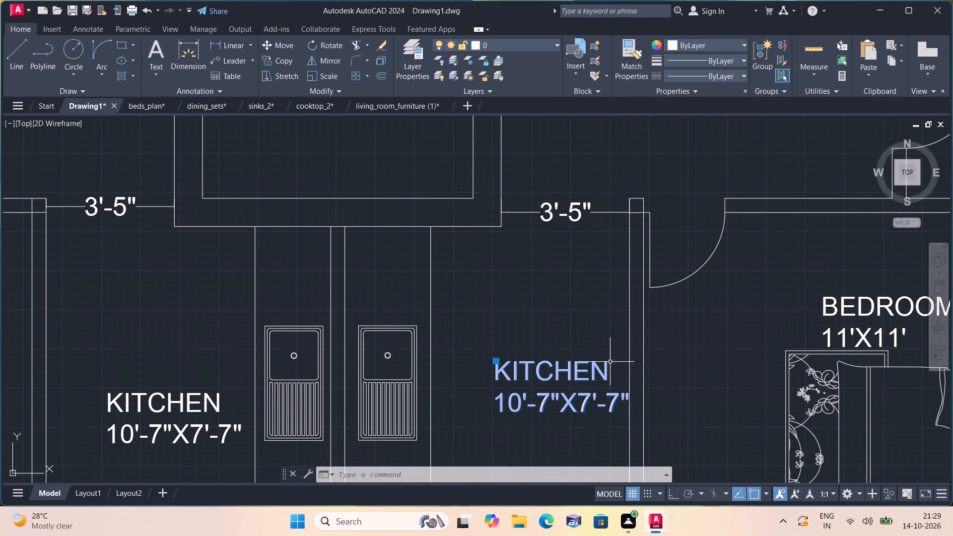
{"action": "middle_click_drag", "start_coordinate": [665, 378], "coordinate": [606, 375]}
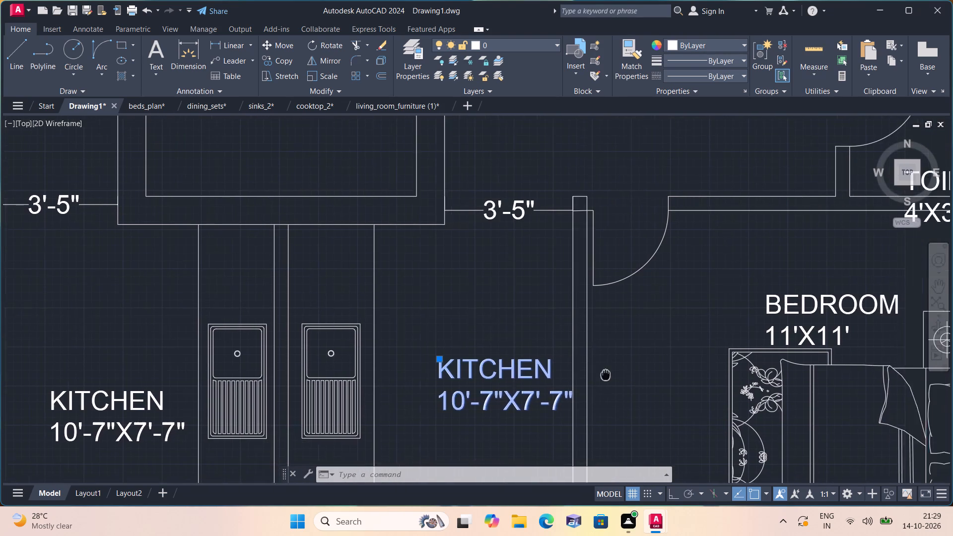
{"action": "middle_click_drag", "start_coordinate": [606, 375], "coordinate": [565, 373]}
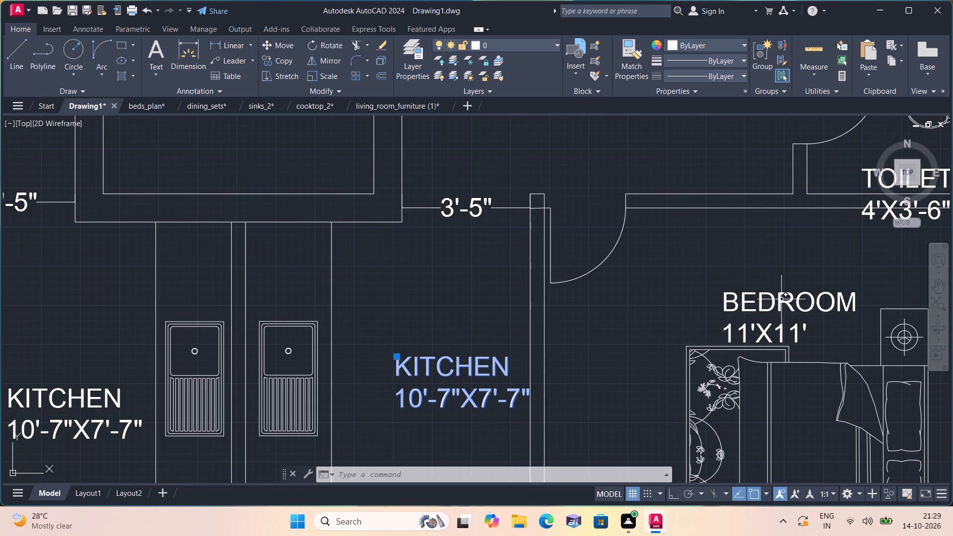
{"action": "left_click", "coordinate": [774, 302]}
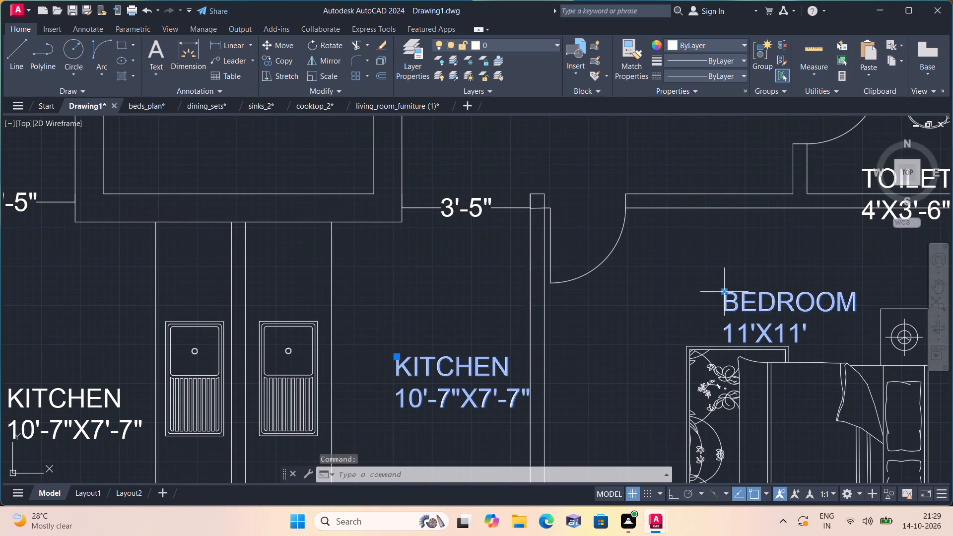
{"action": "left_click", "coordinate": [725, 293]}
{"action": "left_click", "coordinate": [694, 267]}
Move the lower-right apartment's "TOILET 4'X3'-6"" label up and slightly left, inside the toilet and clear of its bottom wall.
{"action": "middle_click_drag", "start_coordinate": [658, 318], "coordinate": [627, 389]}
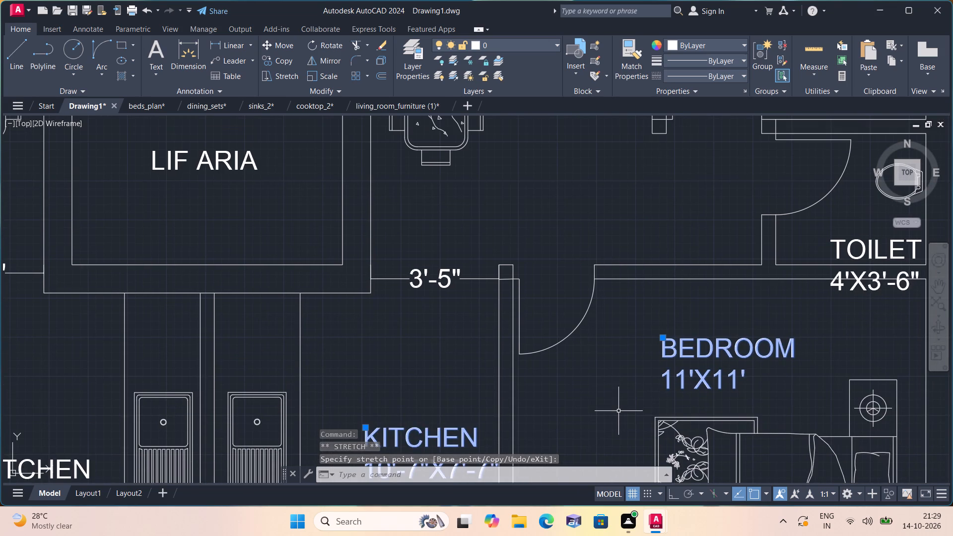
{"action": "scroll", "coordinate": [546, 395], "scroll_direction": "down", "scroll_amount": 2}
{"action": "scroll", "coordinate": [568, 331], "scroll_direction": "up", "scroll_amount": 2}
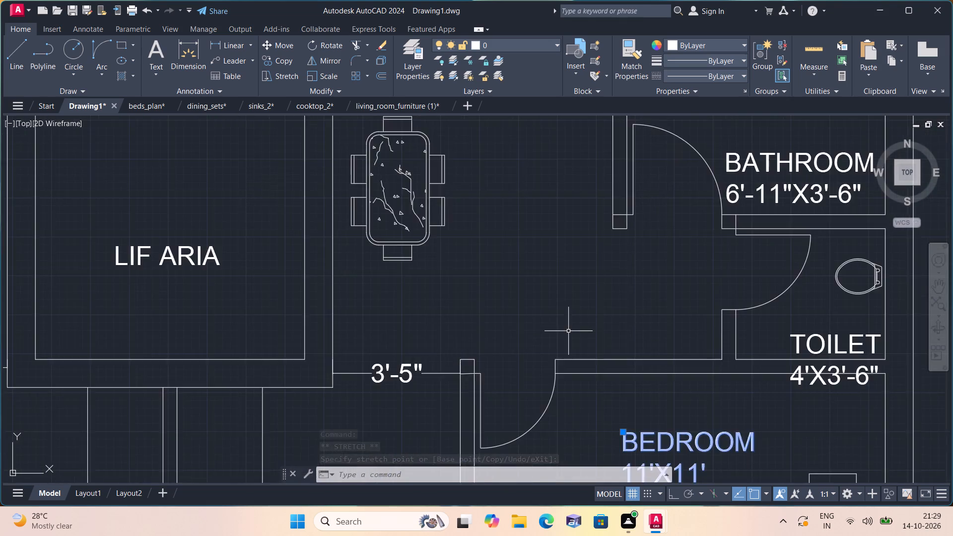
{"action": "middle_click_drag", "start_coordinate": [563, 328], "coordinate": [444, 432]}
{"action": "scroll", "coordinate": [563, 327], "scroll_direction": "down", "scroll_amount": 1}
{"action": "scroll", "coordinate": [598, 421], "scroll_direction": "up", "scroll_amount": 1}
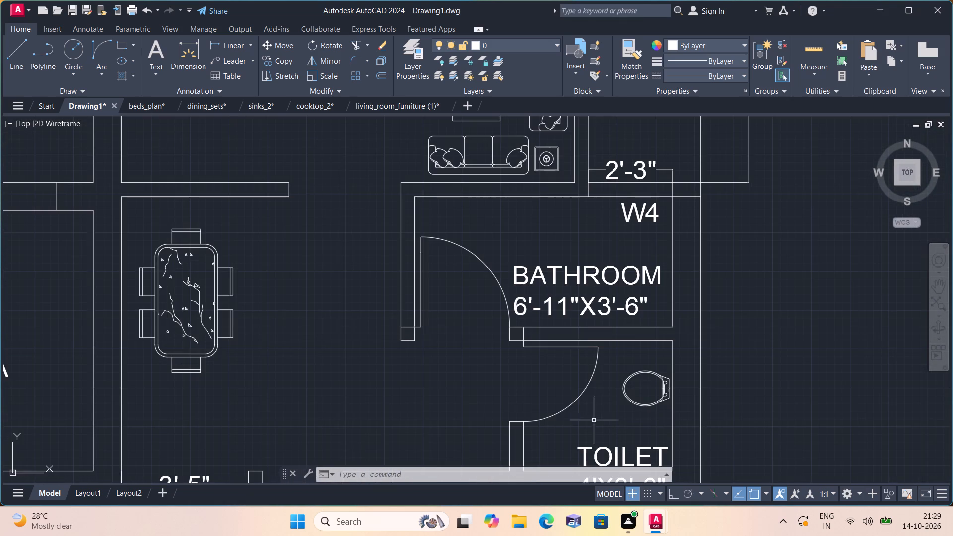
{"action": "middle_click_drag", "start_coordinate": [576, 419], "coordinate": [572, 335]}
{"action": "scroll", "coordinate": [582, 373], "scroll_direction": "up", "scroll_amount": 1}
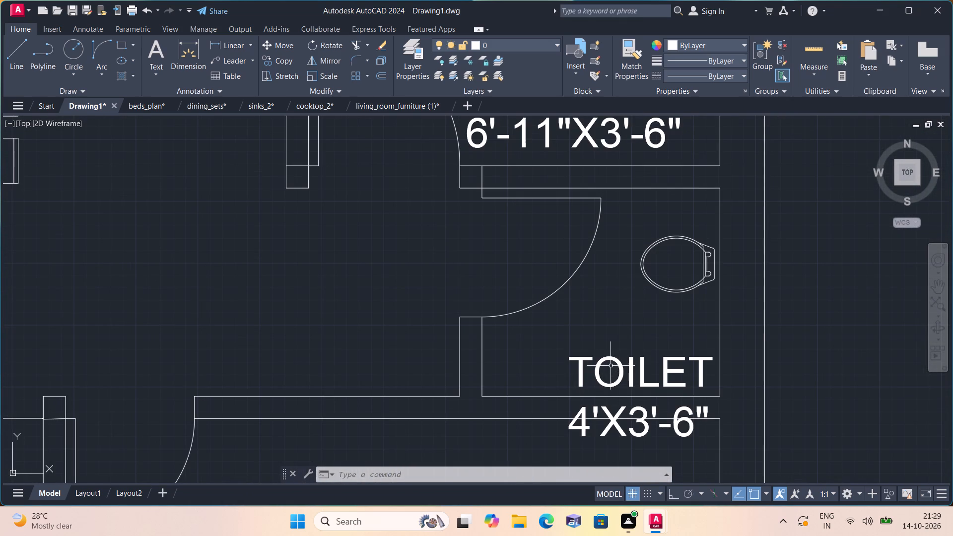
{"action": "left_click", "coordinate": [611, 366]}
{"action": "left_click", "coordinate": [596, 357]}
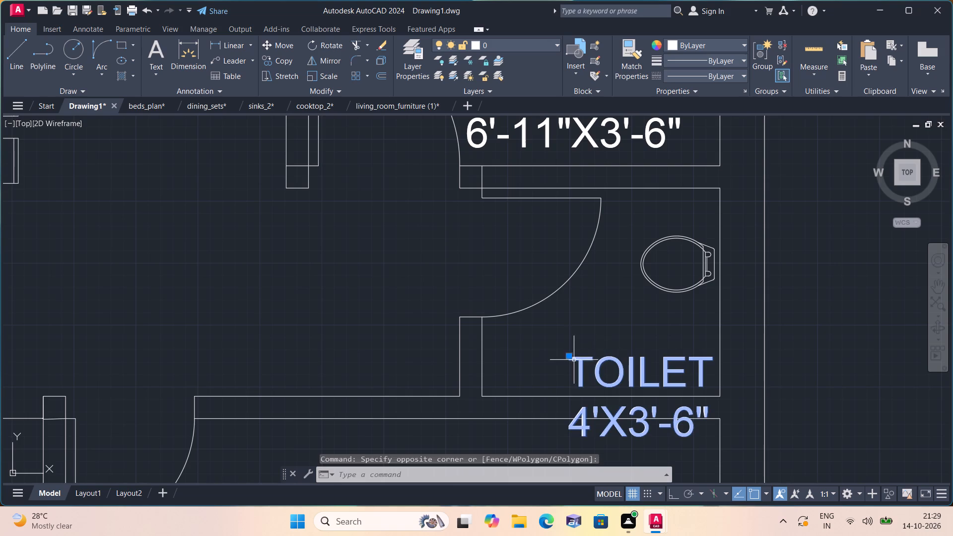
{"action": "left_click", "coordinate": [568, 356]}
{"action": "scroll", "coordinate": [539, 325], "scroll_direction": "up", "scroll_amount": 1}
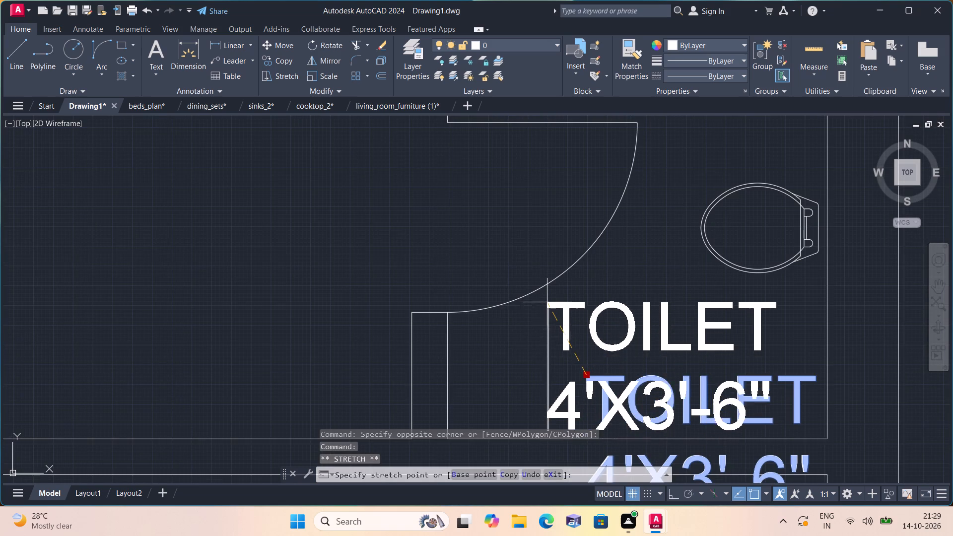
{"action": "left_click", "coordinate": [549, 297]}
Change the W4 tag above the lower-right apartment's bathroom label to V4.
{"action": "scroll", "coordinate": [552, 284], "scroll_direction": "down", "scroll_amount": 2}
{"action": "middle_click_drag", "start_coordinate": [527, 272], "coordinate": [525, 272]}
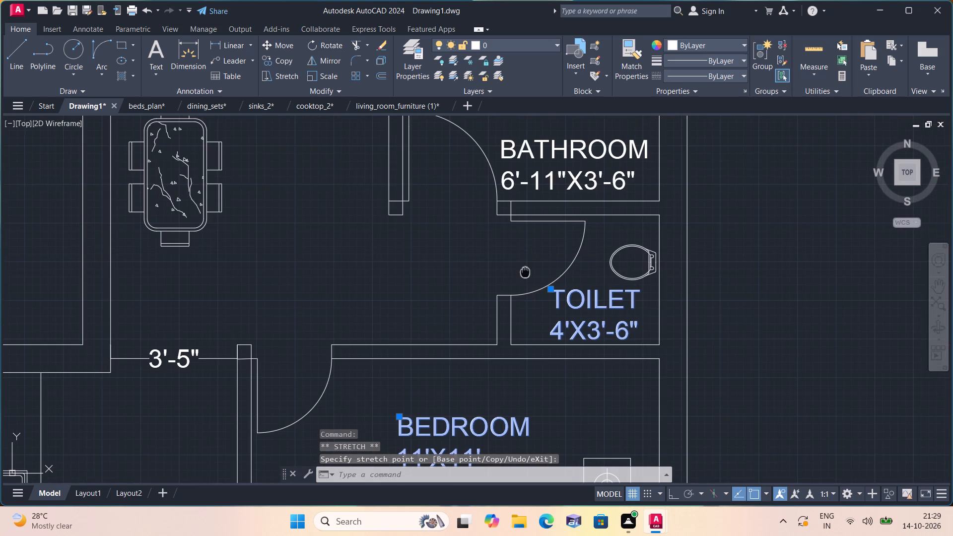
{"action": "middle_click_drag", "start_coordinate": [525, 272], "coordinate": [511, 437]}
{"action": "scroll", "coordinate": [530, 391], "scroll_direction": "up", "scroll_amount": 1}
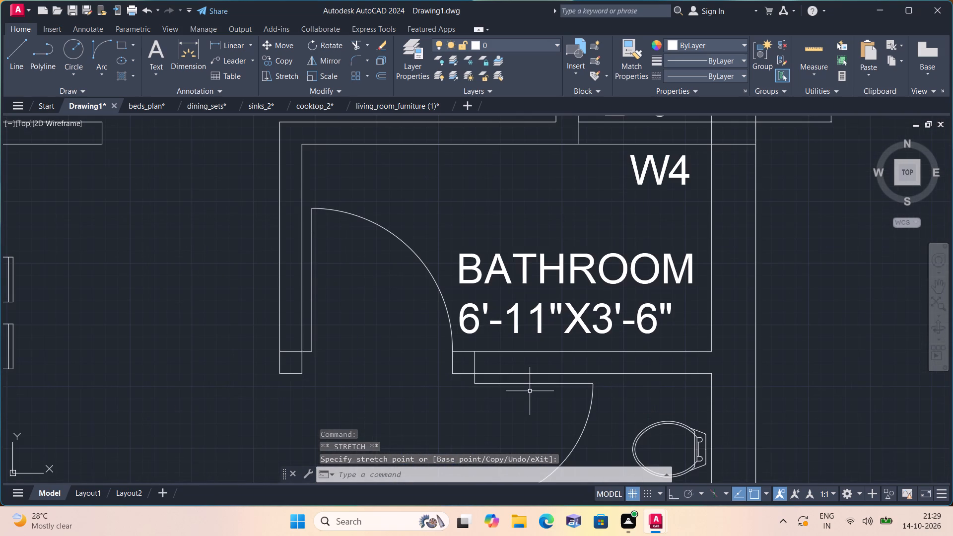
{"action": "middle_click_drag", "start_coordinate": [520, 341], "coordinate": [509, 376]}
{"action": "middle_click_drag", "start_coordinate": [509, 377], "coordinate": [512, 403]}
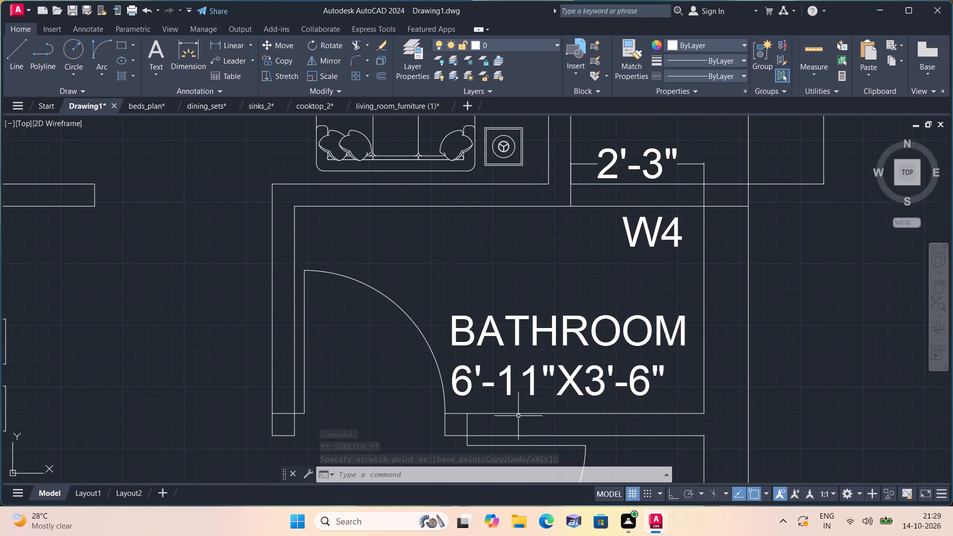
{"action": "middle_click_drag", "start_coordinate": [483, 305], "coordinate": [486, 401]}
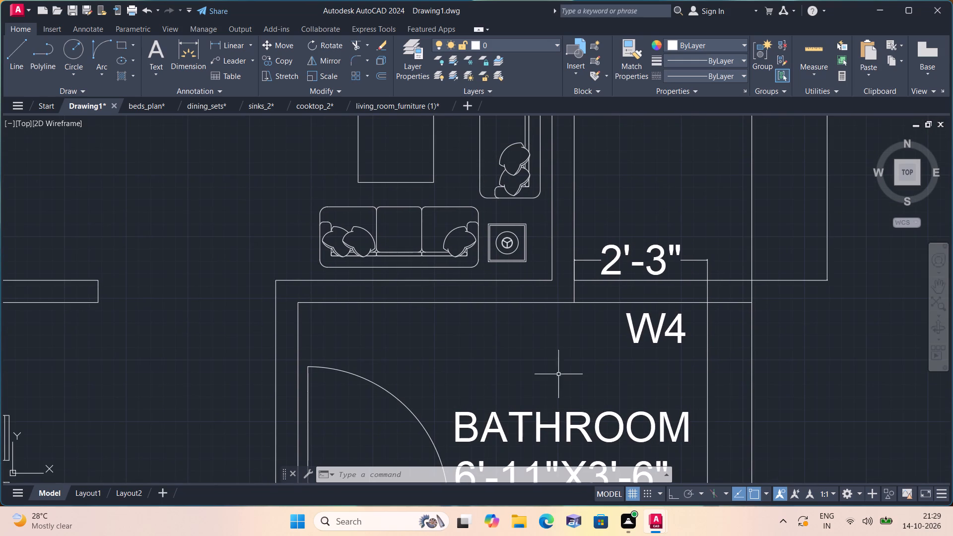
{"action": "middle_click_drag", "start_coordinate": [557, 359], "coordinate": [572, 406]}
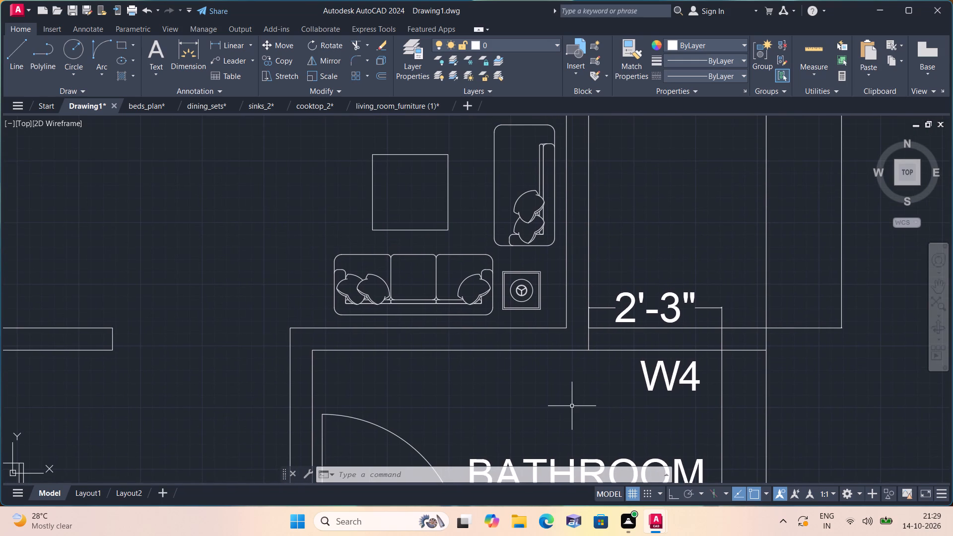
{"action": "scroll", "coordinate": [590, 335], "scroll_direction": "down", "scroll_amount": 1}
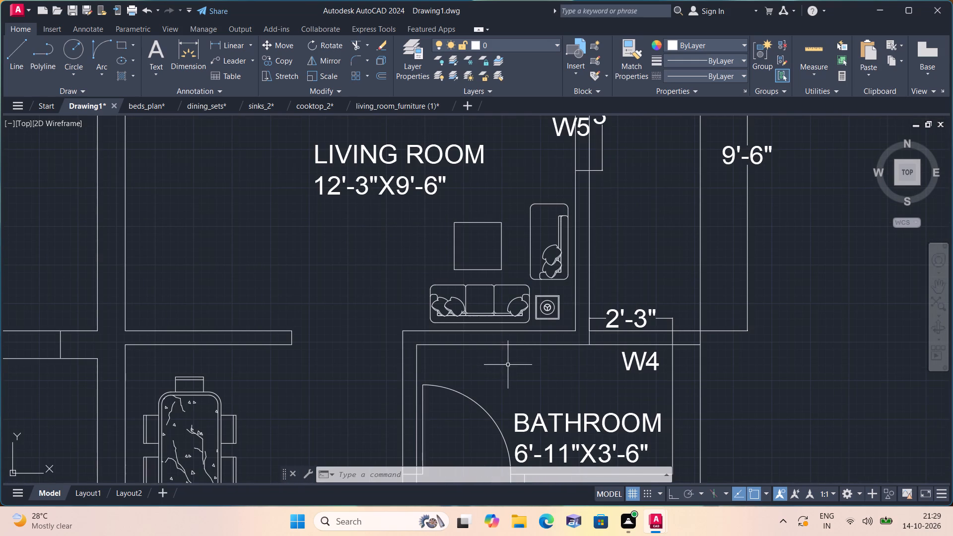
{"action": "middle_click_drag", "start_coordinate": [508, 364], "coordinate": [545, 405]}
{"action": "scroll", "coordinate": [550, 409], "scroll_direction": "down", "scroll_amount": 1}
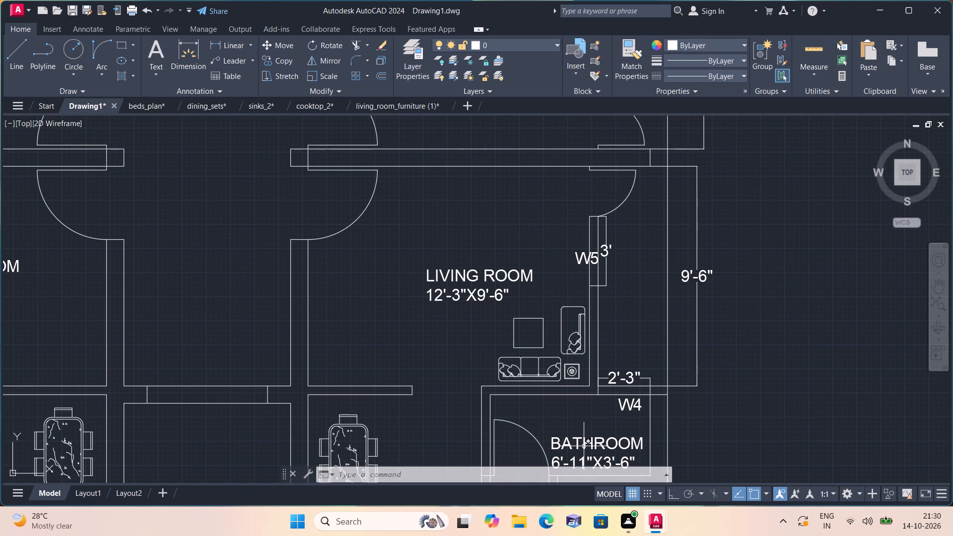
{"action": "key", "text": "Escape"}
{"action": "scroll", "coordinate": [635, 406], "scroll_direction": "up", "scroll_amount": 1}
{"action": "left_click", "coordinate": [632, 403]}
{"action": "right_click", "coordinate": [632, 403]}
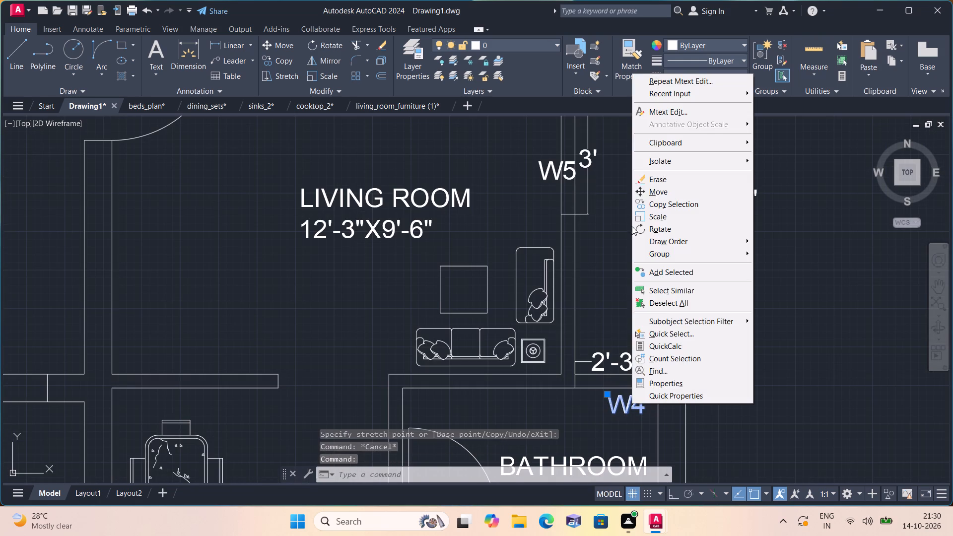
{"action": "left_click", "coordinate": [665, 111]}
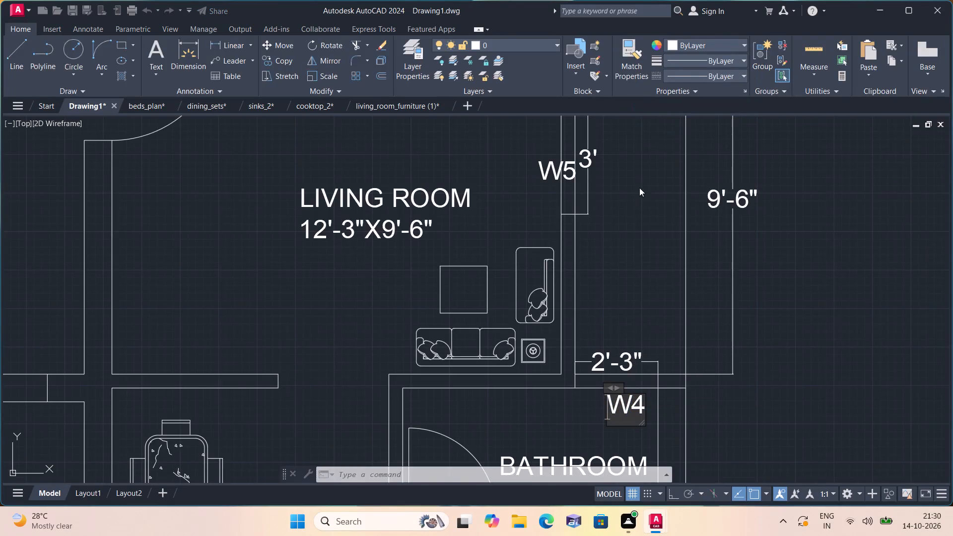
{"action": "scroll", "coordinate": [634, 408], "scroll_direction": "up", "scroll_amount": 2}
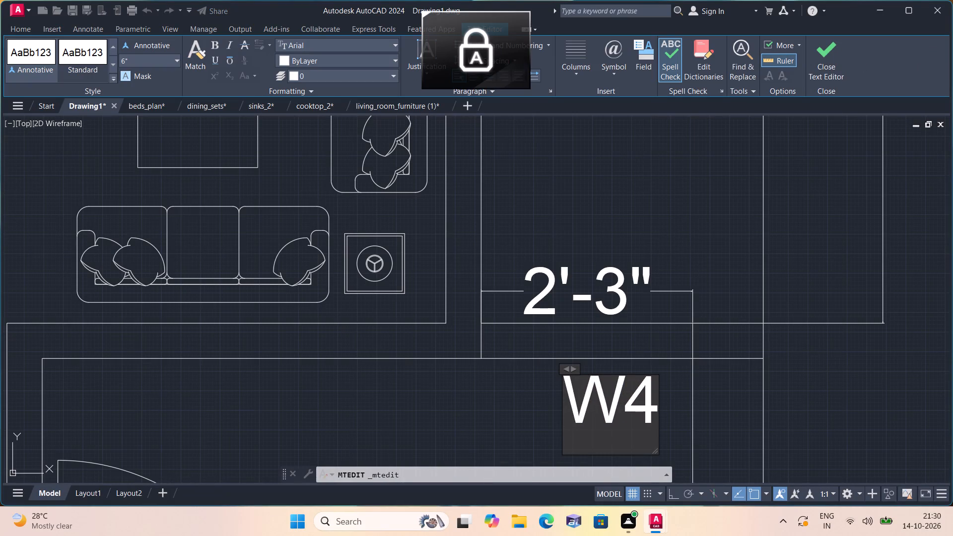
{"action": "left_click", "coordinate": [620, 411]}
{"action": "key", "text": "BackSpace"}
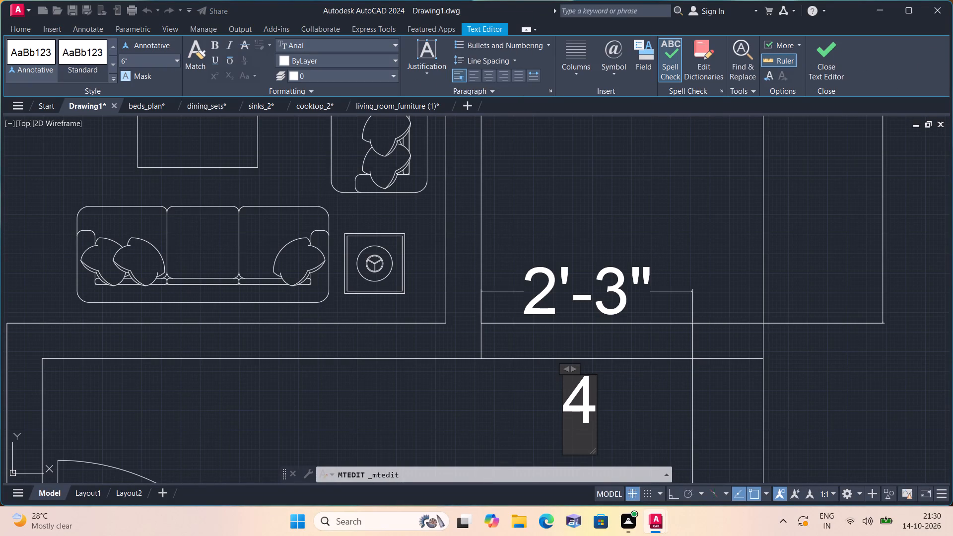
{"action": "key", "text": "v"}
{"action": "left_click", "coordinate": [653, 395]}
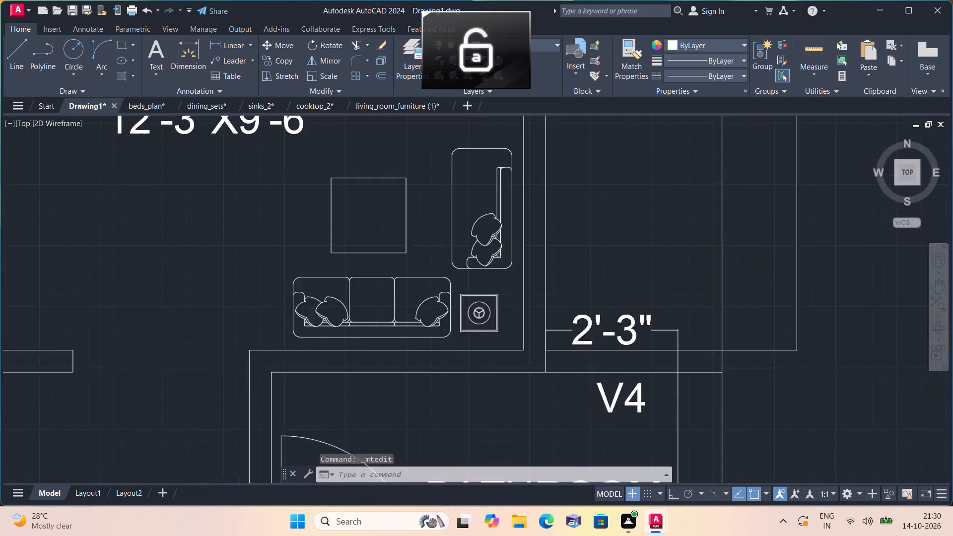
Move the lower-right apartment's "LIVING ROOM 12'-3"X9'-6"" label up and left, farther from the sofa set.
{"action": "middle_click_drag", "start_coordinate": [616, 419], "coordinate": [655, 301]}
{"action": "scroll", "coordinate": [613, 385], "scroll_direction": "down", "scroll_amount": 1}
{"action": "scroll", "coordinate": [655, 301], "scroll_direction": "up", "scroll_amount": 1}
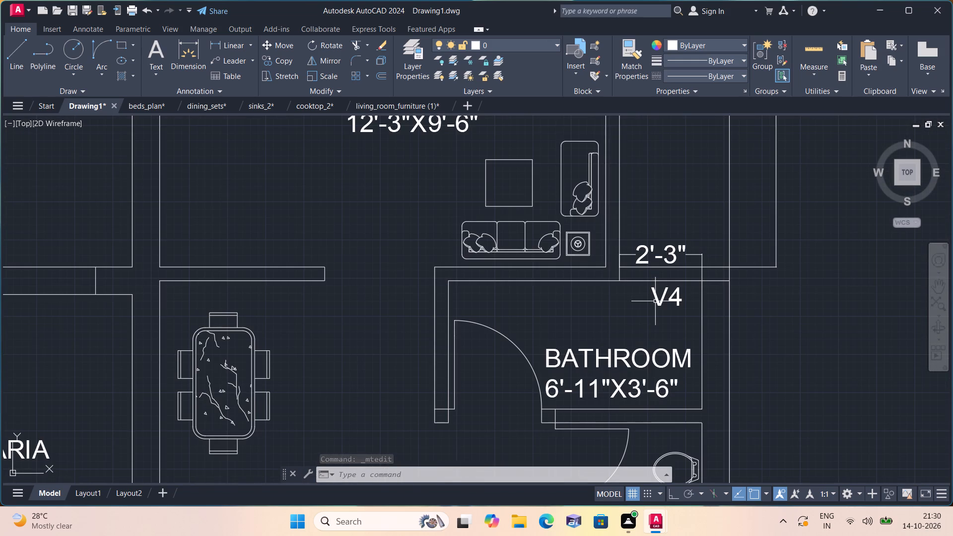
{"action": "scroll", "coordinate": [655, 301], "scroll_direction": "down", "scroll_amount": 1}
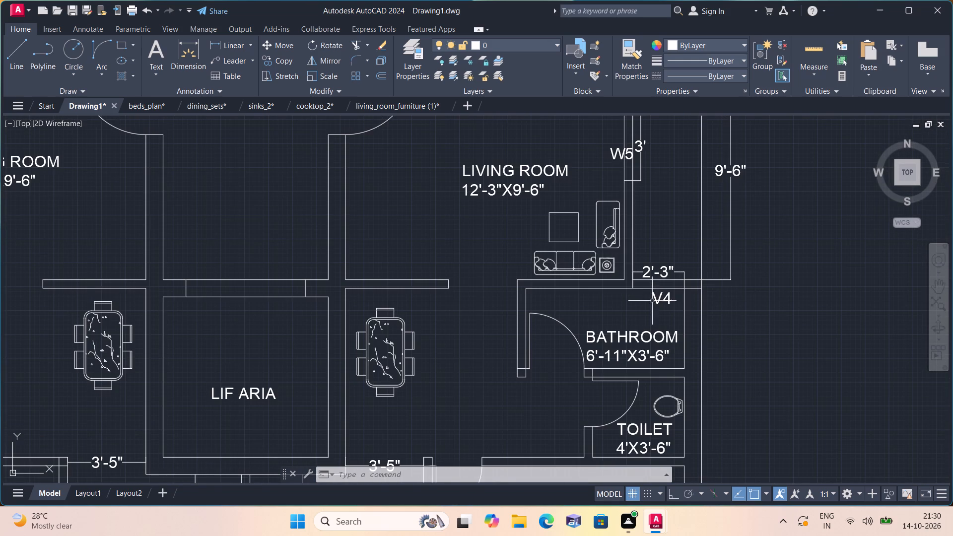
{"action": "middle_click_drag", "start_coordinate": [643, 257], "coordinate": [633, 261]}
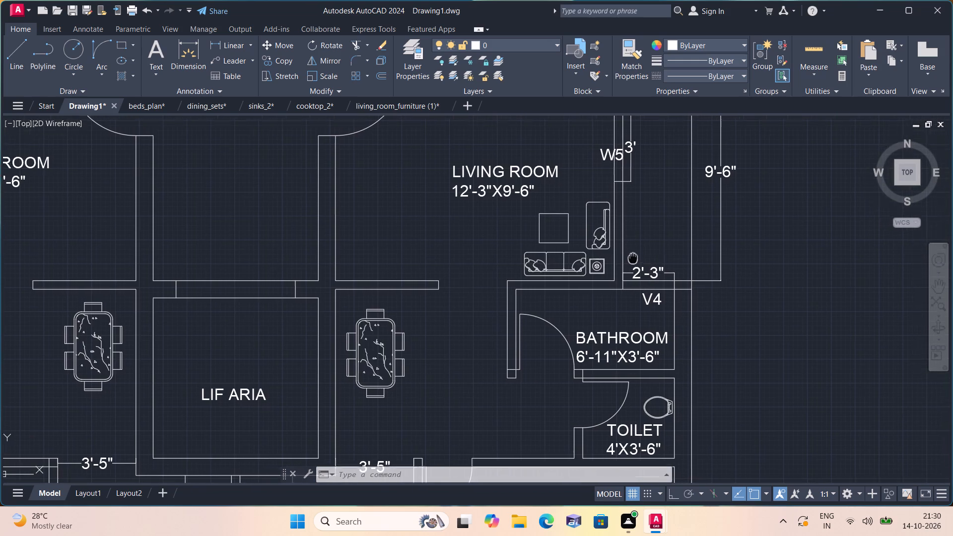
{"action": "middle_click_drag", "start_coordinate": [633, 261], "coordinate": [641, 327]}
{"action": "left_click", "coordinate": [479, 241]}
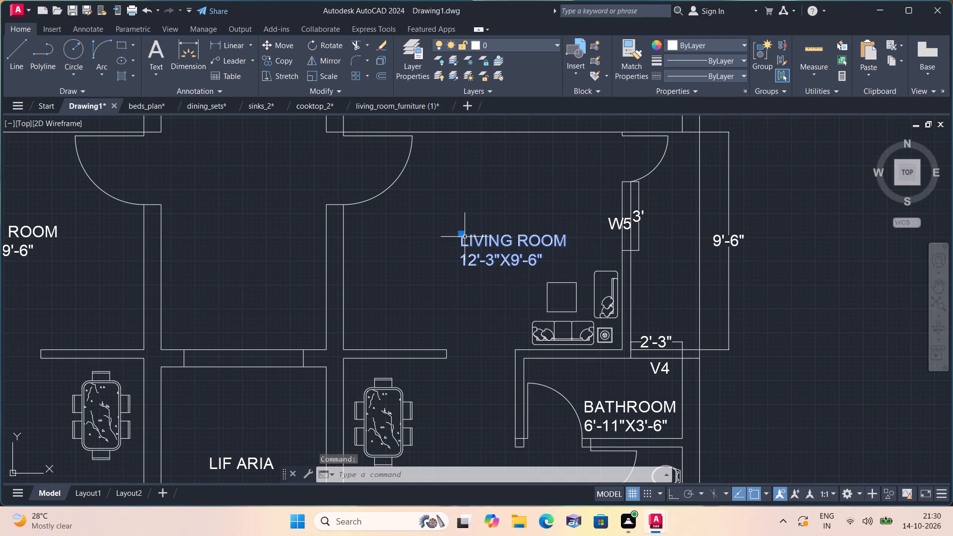
{"action": "left_click", "coordinate": [461, 234]}
{"action": "left_click", "coordinate": [422, 219]}
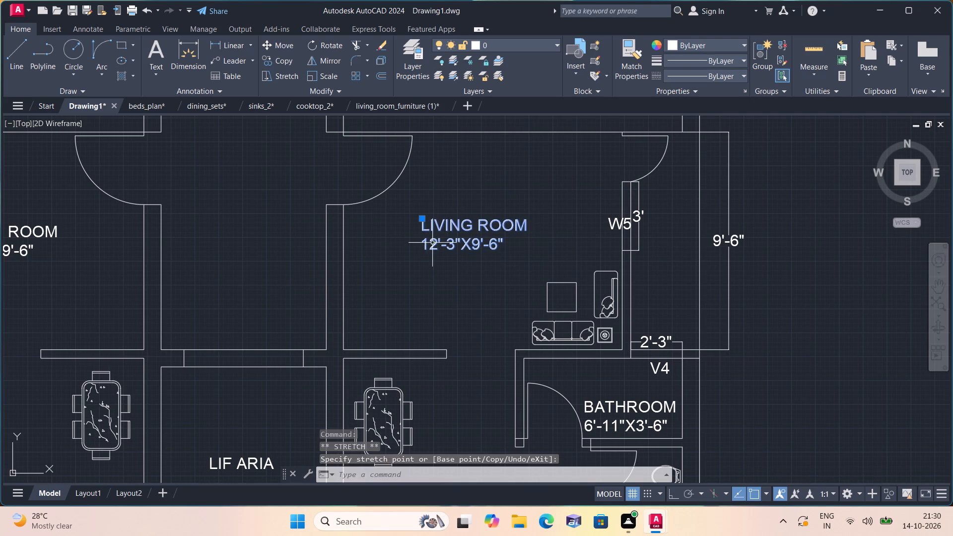
Move the upper-right apartment's "LIVING ROOM 12'-3"X9'-6"" label up and left, toward the middle of the room.
{"action": "scroll", "coordinate": [431, 249], "scroll_direction": "up", "scroll_amount": 1}
{"action": "middle_click_drag", "start_coordinate": [420, 249], "coordinate": [397, 277]}
{"action": "scroll", "coordinate": [396, 288], "scroll_direction": "down", "scroll_amount": 1}
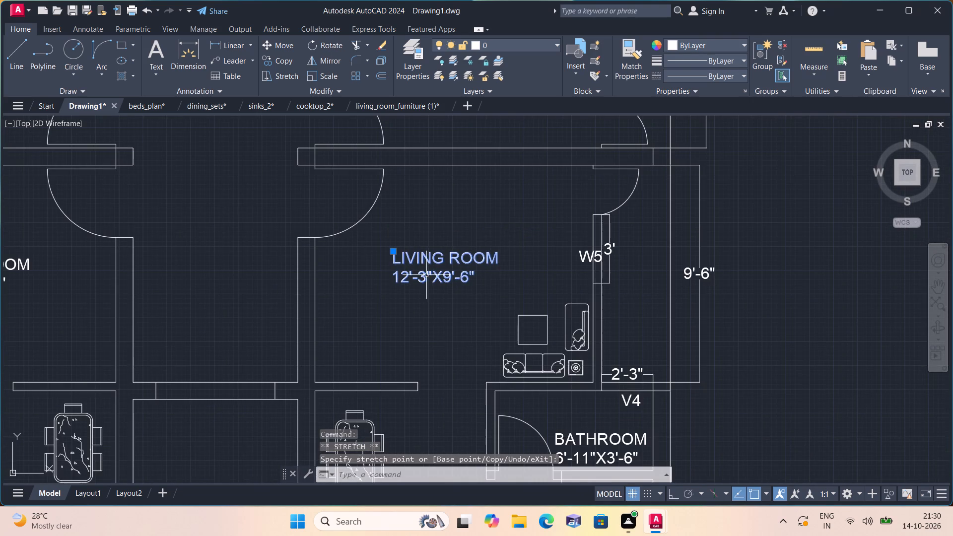
{"action": "middle_click_drag", "start_coordinate": [508, 210], "coordinate": [492, 365]}
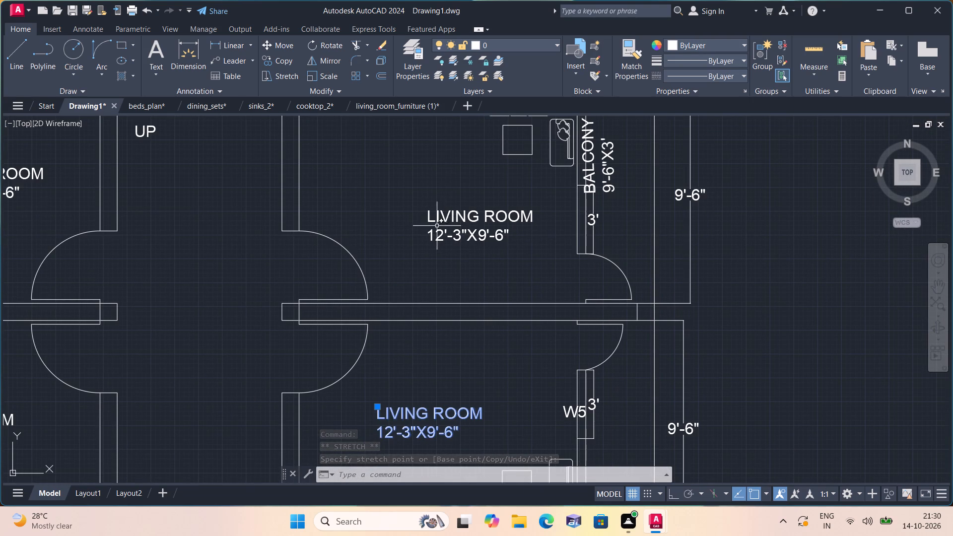
{"action": "left_click", "coordinate": [446, 226]}
{"action": "left_click", "coordinate": [431, 215]}
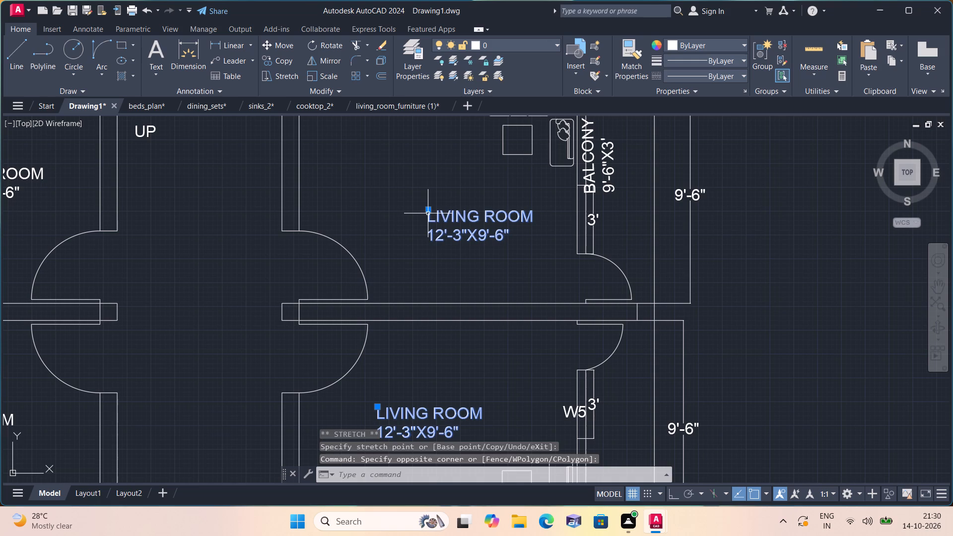
{"action": "left_click", "coordinate": [428, 212]}
{"action": "left_click", "coordinate": [385, 165]}
Move the upper-right apartment's vertical "BALCONY 9'-6"X3'" label right, off the living room wall and into the balcony.
{"action": "middle_click_drag", "start_coordinate": [420, 201], "coordinate": [409, 201]}
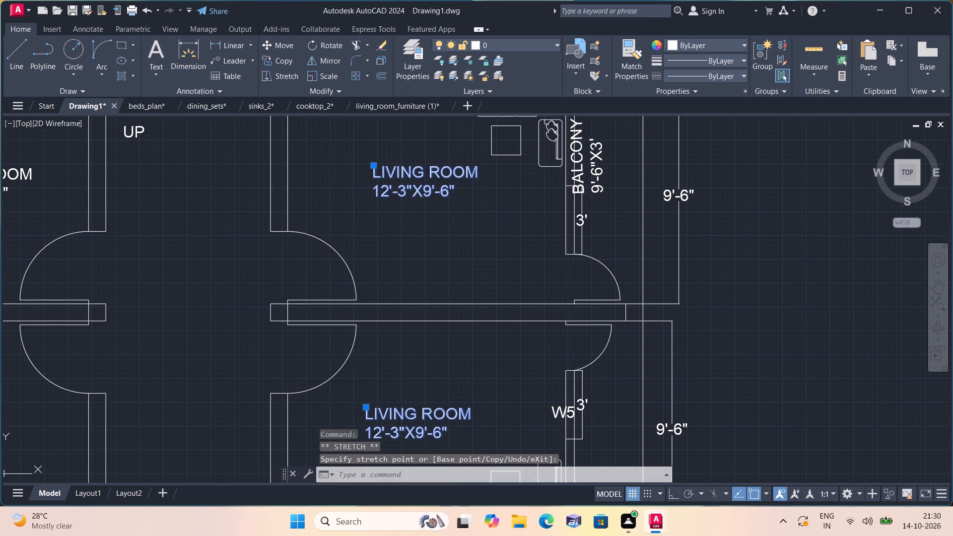
{"action": "middle_click_drag", "start_coordinate": [409, 201], "coordinate": [428, 290]}
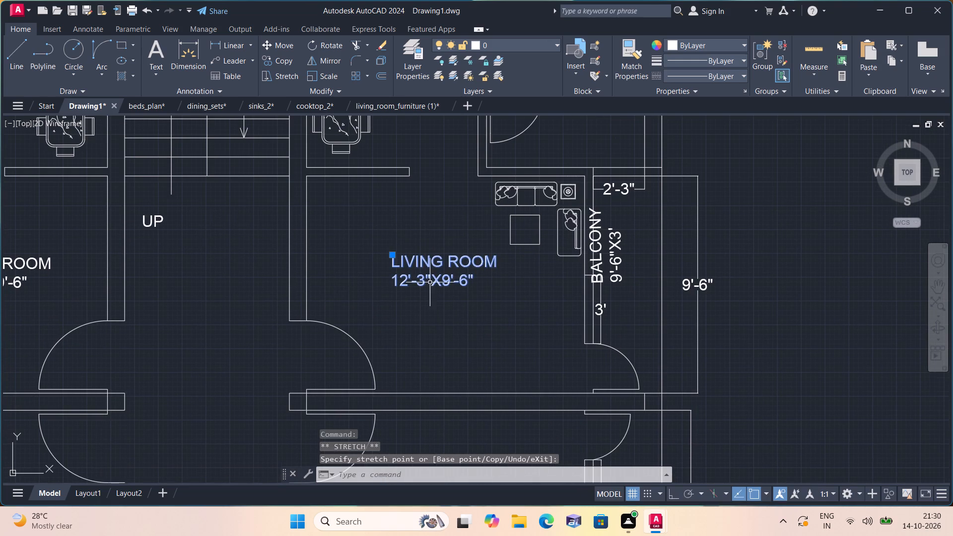
{"action": "middle_click_drag", "start_coordinate": [484, 313], "coordinate": [406, 286]}
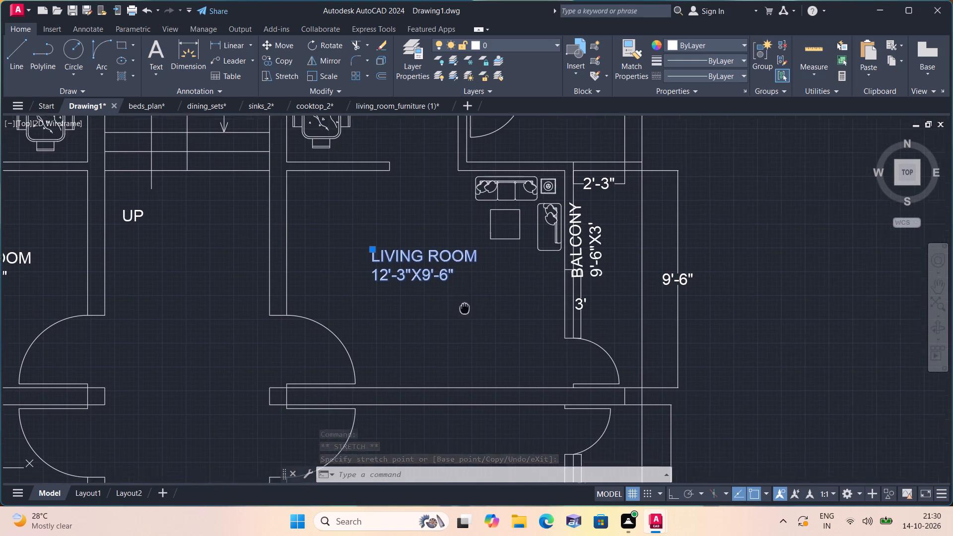
{"action": "middle_click_drag", "start_coordinate": [406, 286], "coordinate": [351, 268]}
{"action": "scroll", "coordinate": [504, 236], "scroll_direction": "up", "scroll_amount": 1}
{"action": "middle_click_drag", "start_coordinate": [497, 237], "coordinate": [495, 237]}
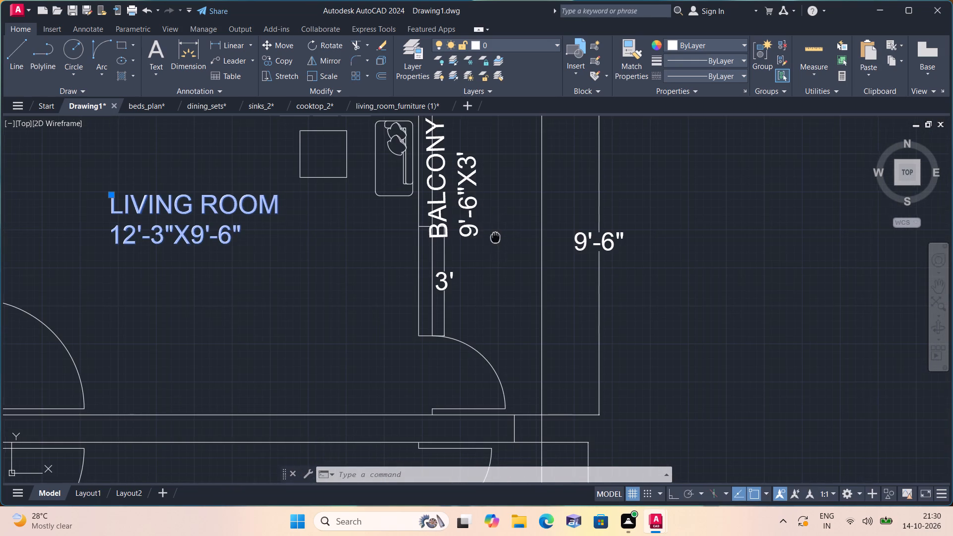
{"action": "middle_click_drag", "start_coordinate": [495, 237], "coordinate": [494, 294]}
{"action": "left_click", "coordinate": [460, 246]}
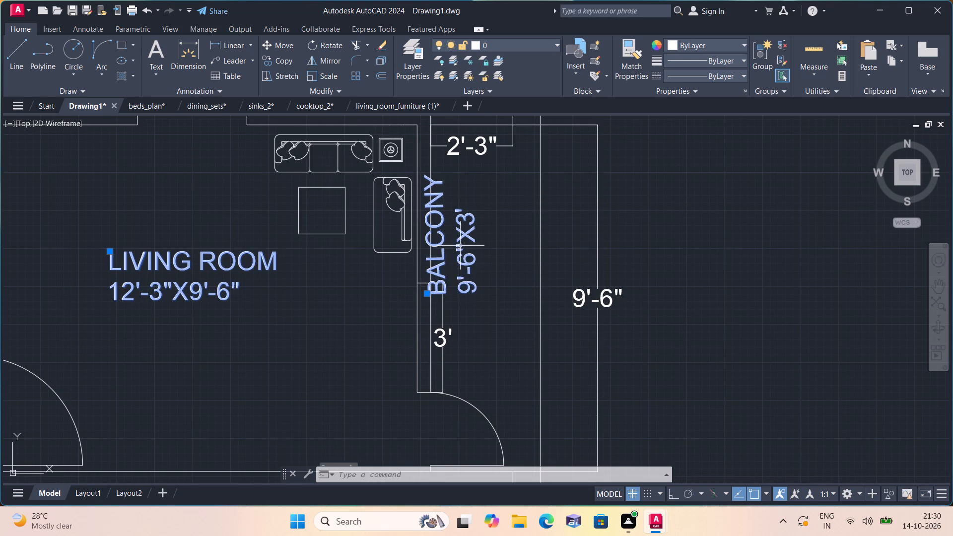
{"action": "left_click", "coordinate": [428, 292]}
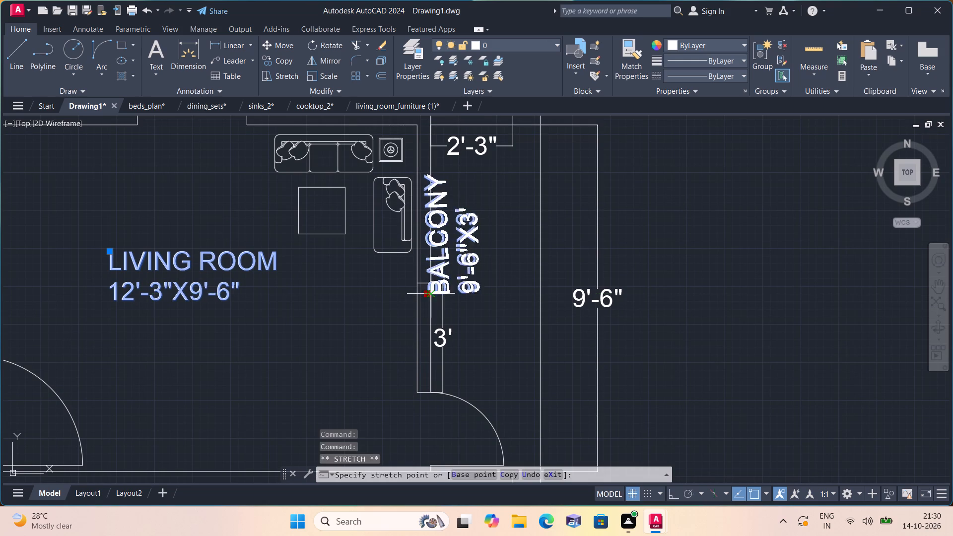
{"action": "left_click", "coordinate": [478, 303]}
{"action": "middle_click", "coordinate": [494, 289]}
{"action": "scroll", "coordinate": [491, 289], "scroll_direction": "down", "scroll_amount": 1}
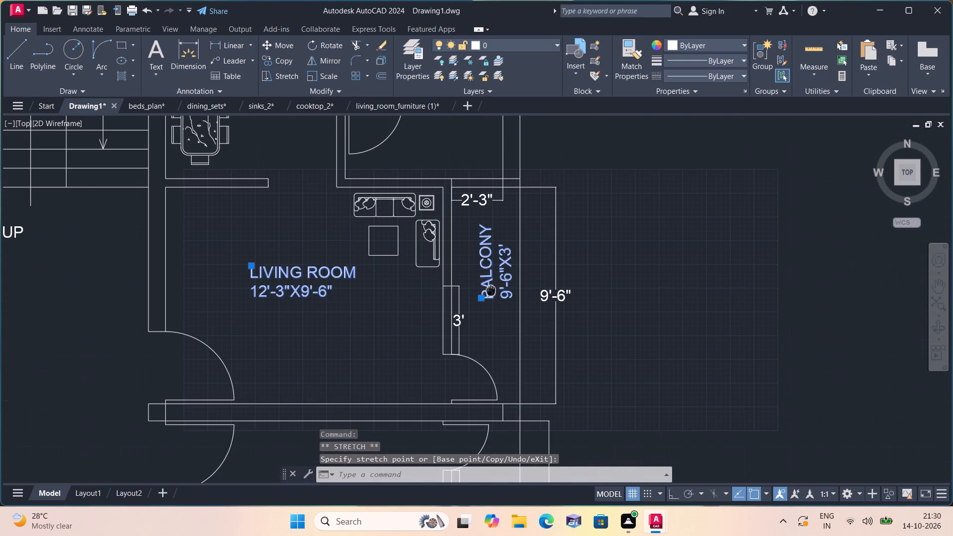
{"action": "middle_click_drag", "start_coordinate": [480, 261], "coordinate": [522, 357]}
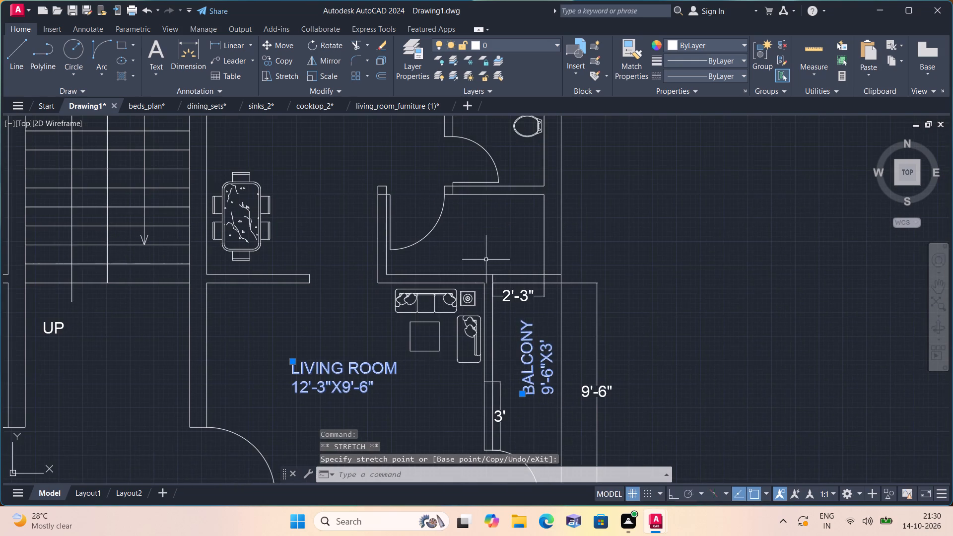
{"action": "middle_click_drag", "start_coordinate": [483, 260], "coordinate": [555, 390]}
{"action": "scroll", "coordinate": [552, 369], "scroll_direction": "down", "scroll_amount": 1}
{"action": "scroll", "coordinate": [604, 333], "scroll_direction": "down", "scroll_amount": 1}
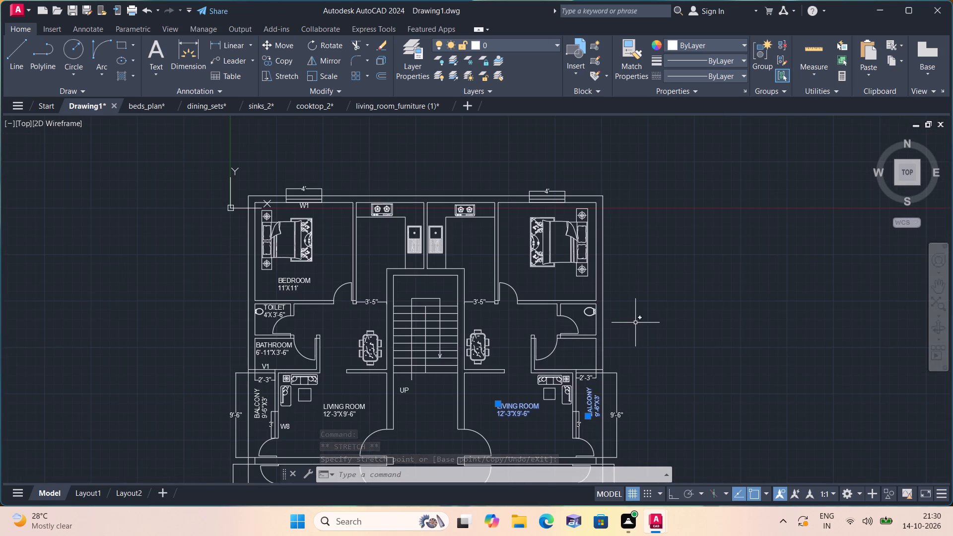
Copy the upper-right apartment's vertical "BALCONY 9'-6"X3'" label down into the lower-right apartment's balcony.
{"action": "key", "text": "Escape"}
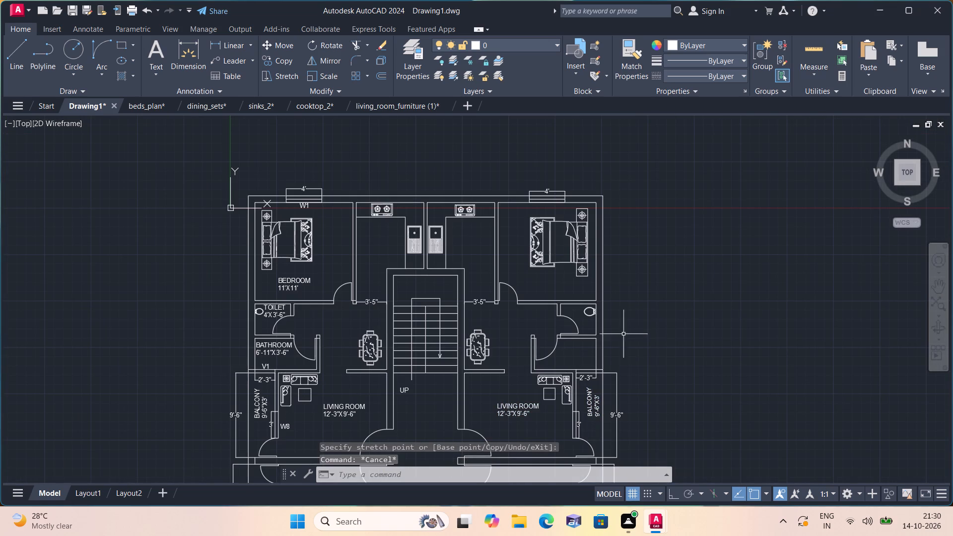
{"action": "left_click", "coordinate": [591, 399]}
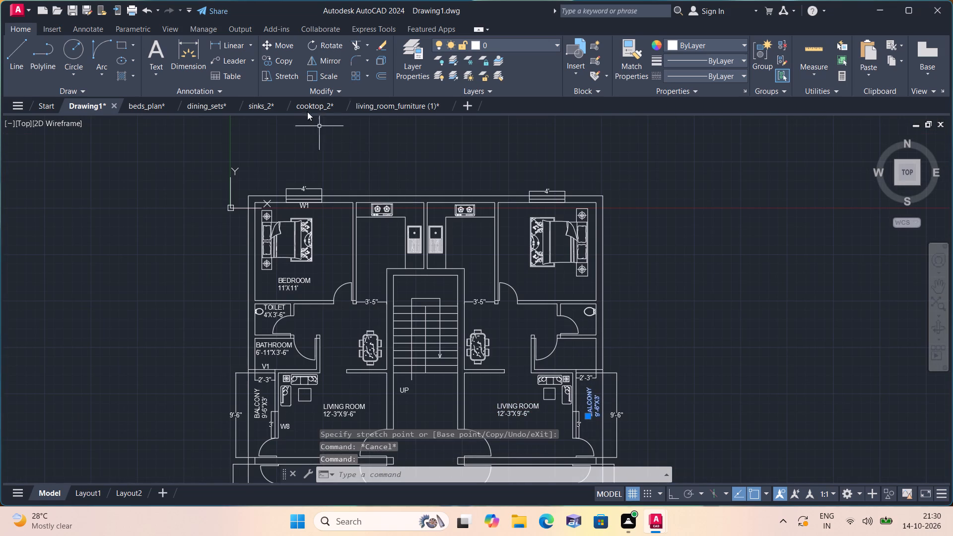
{"action": "left_click", "coordinate": [283, 58]}
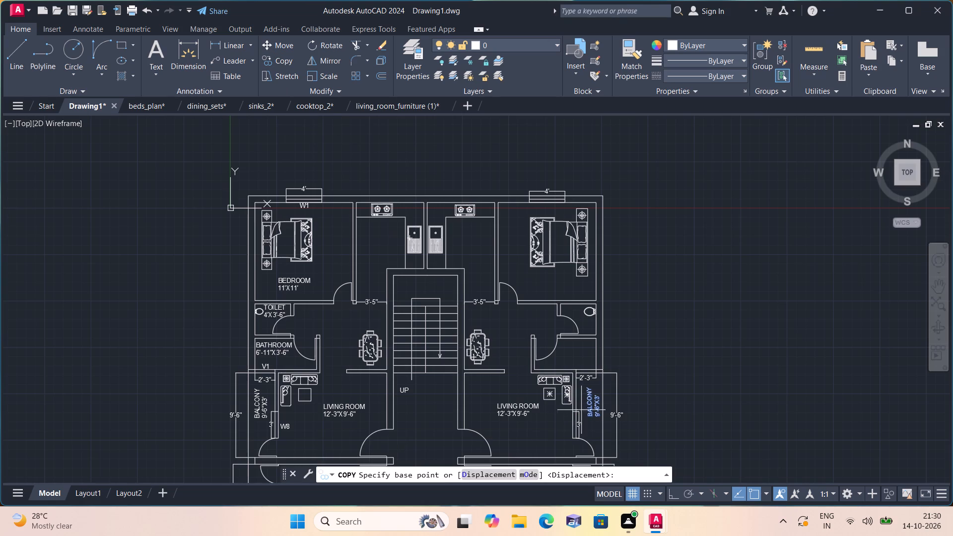
{"action": "left_click", "coordinate": [589, 405]}
{"action": "middle_click_drag", "start_coordinate": [736, 428], "coordinate": [706, 221]}
{"action": "scroll", "coordinate": [705, 275], "scroll_direction": "down", "scroll_amount": 1}
{"action": "scroll", "coordinate": [618, 322], "scroll_direction": "up", "scroll_amount": 1}
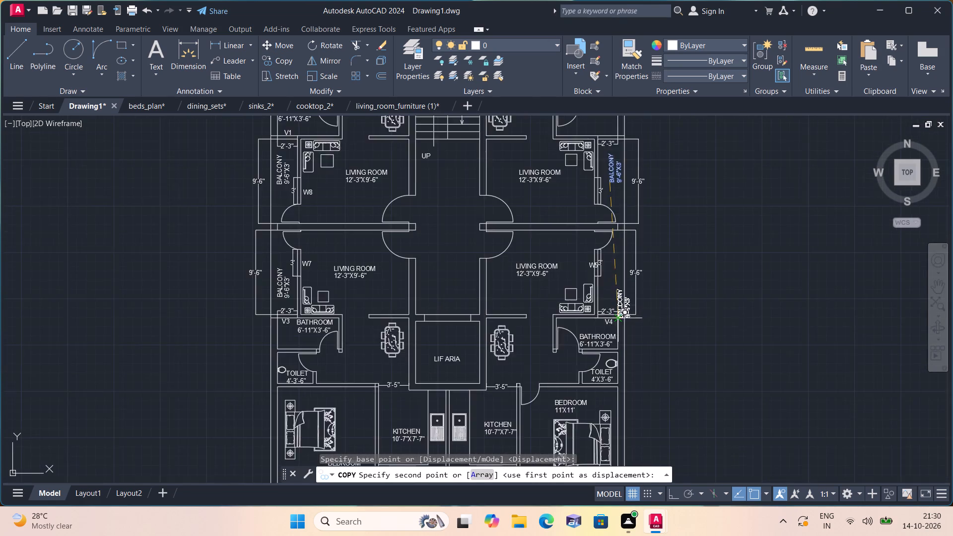
{"action": "scroll", "coordinate": [618, 321], "scroll_direction": "up", "scroll_amount": 1}
{"action": "left_click", "coordinate": [606, 273]}
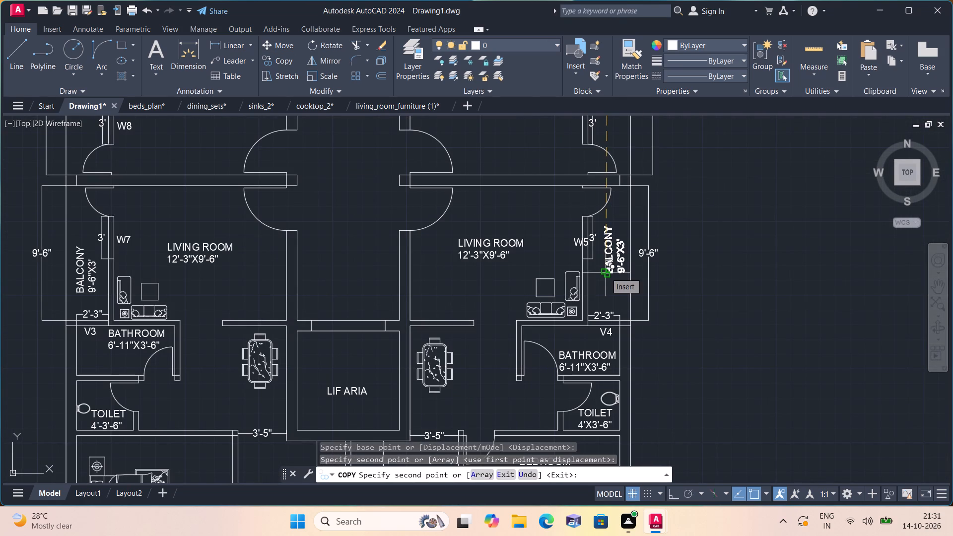
{"action": "key", "text": "Escape"}
Add the multiline text "KITCHEN 7'-7"X7'-5"" on two lines in the upper-left apartment's kitchen, beside the sink counter.
{"action": "middle_click_drag", "start_coordinate": [545, 270], "coordinate": [580, 322]}
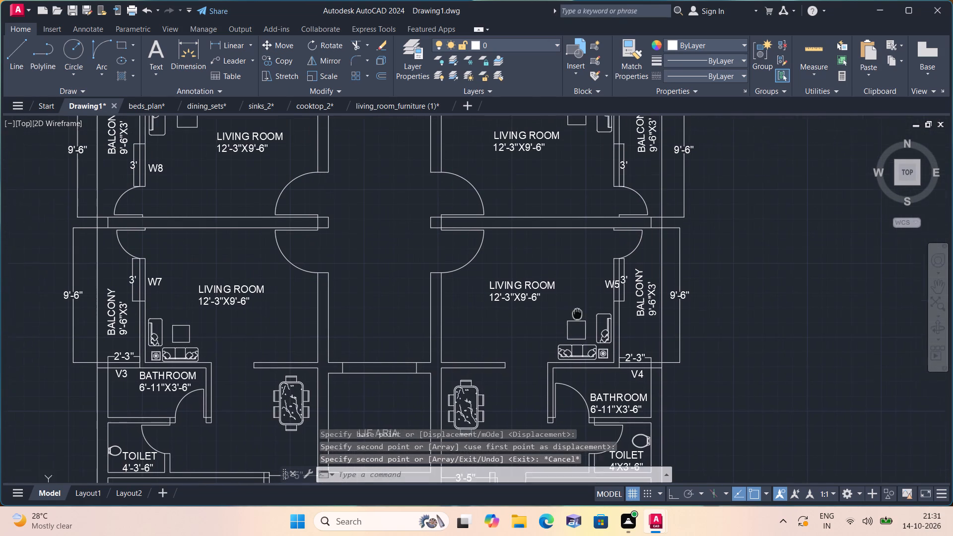
{"action": "middle_click_drag", "start_coordinate": [580, 322], "coordinate": [579, 318]}
{"action": "scroll", "coordinate": [579, 297], "scroll_direction": "down", "scroll_amount": 1}
{"action": "middle_click_drag", "start_coordinate": [579, 297], "coordinate": [580, 439]}
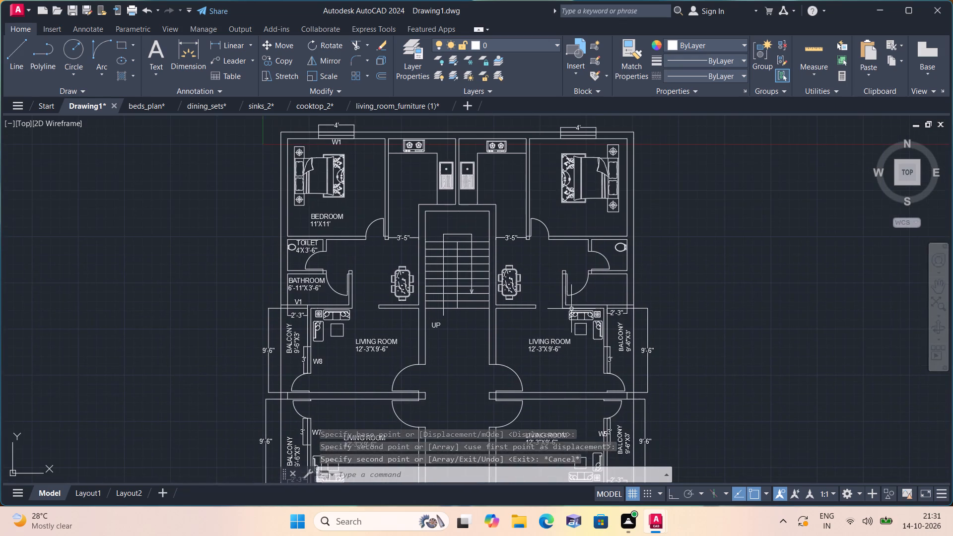
{"action": "middle_click_drag", "start_coordinate": [571, 308], "coordinate": [590, 376]}
{"action": "scroll", "coordinate": [570, 310], "scroll_direction": "up", "scroll_amount": 1}
{"action": "middle_click_drag", "start_coordinate": [574, 321], "coordinate": [587, 363]}
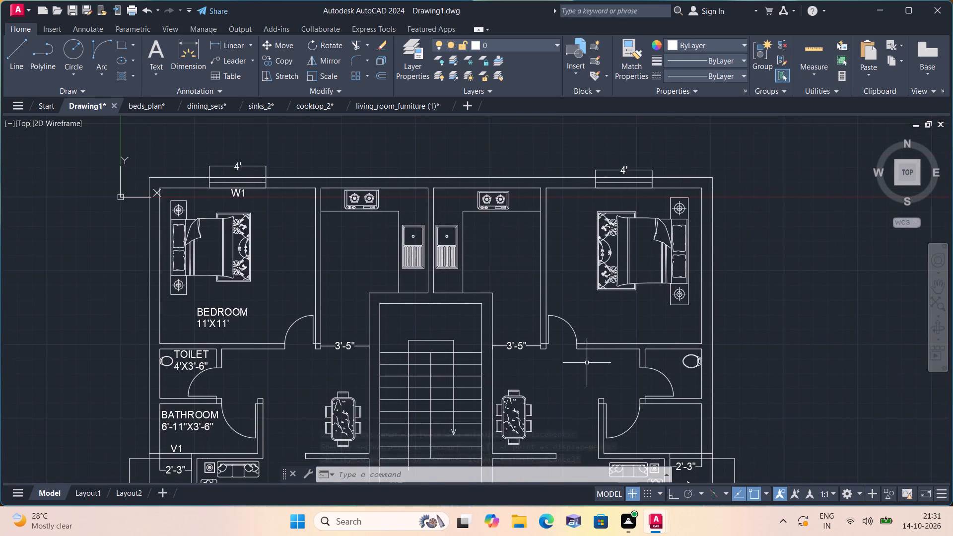
{"action": "type", "text": "mt"}
{"action": "key", "text": "space"}
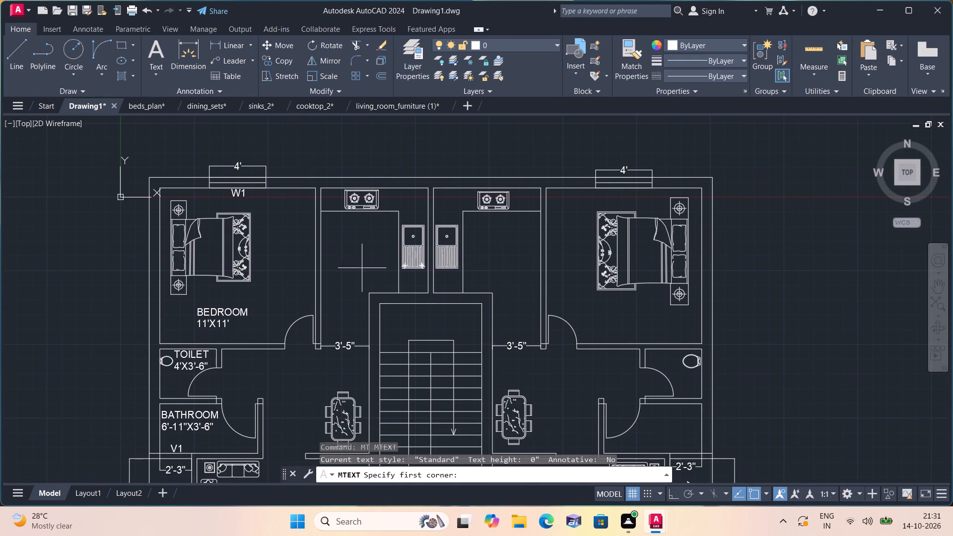
{"action": "triple_click", "coordinate": [348, 259]}
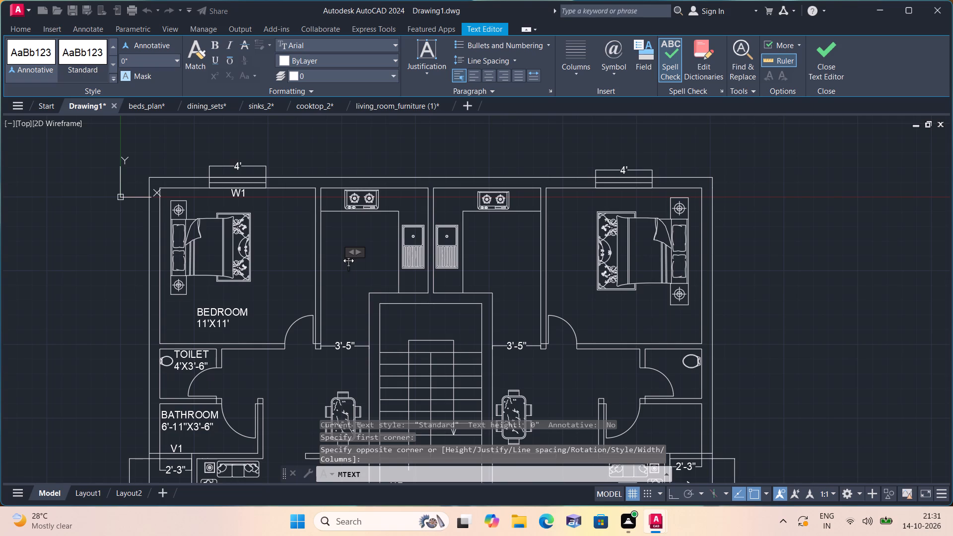
{"action": "type", "text": "ki"}
{"action": "key", "text": "BackSpace"}
{"action": "key", "text": "BackSpace"}
{"action": "key", "text": "BackSpace"}
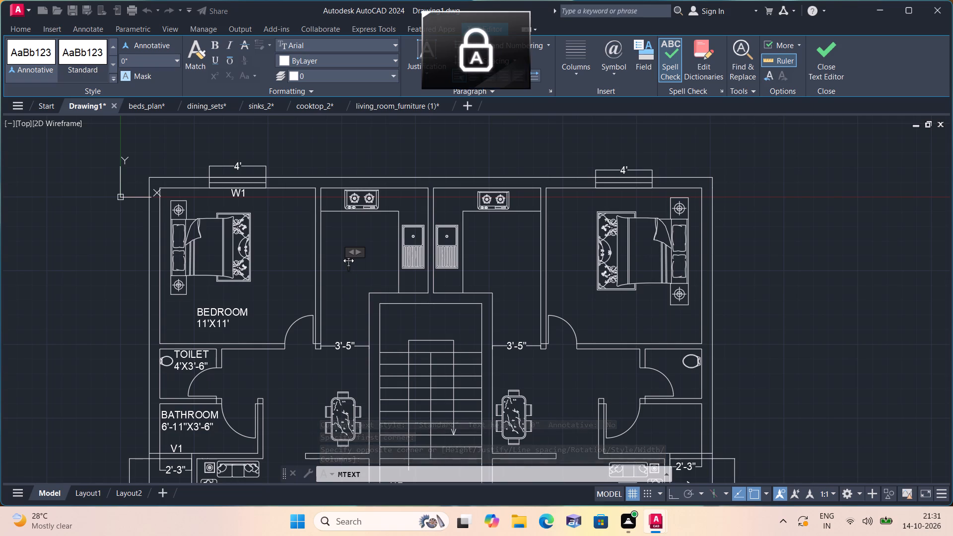
{"action": "type", "text": "KITCHEN"}
{"action": "key", "text": "Return"}
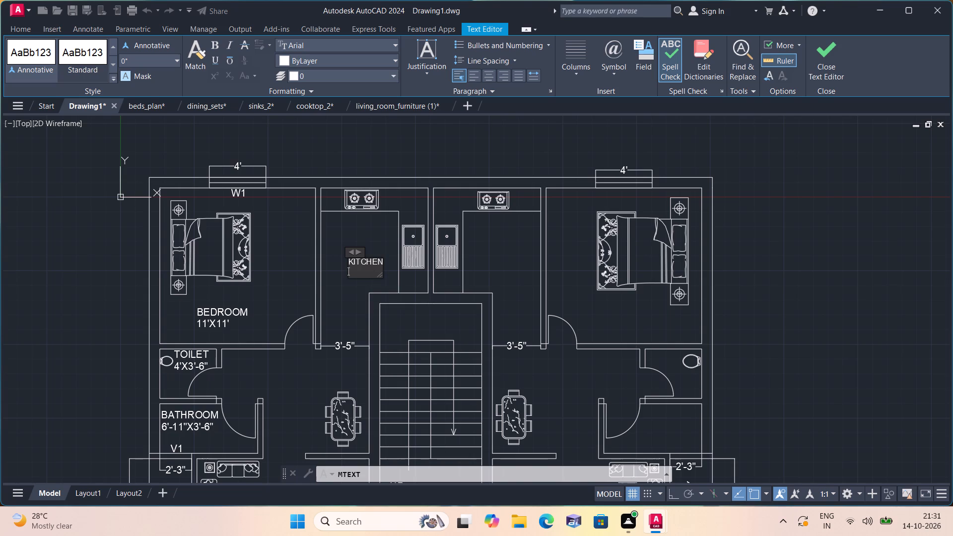
{"action": "type", "text": "7'-7\"X"}
{"action": "type", "text": "7'"}
{"action": "type", "text": "-5\""}
{"action": "left_click", "coordinate": [368, 235]}
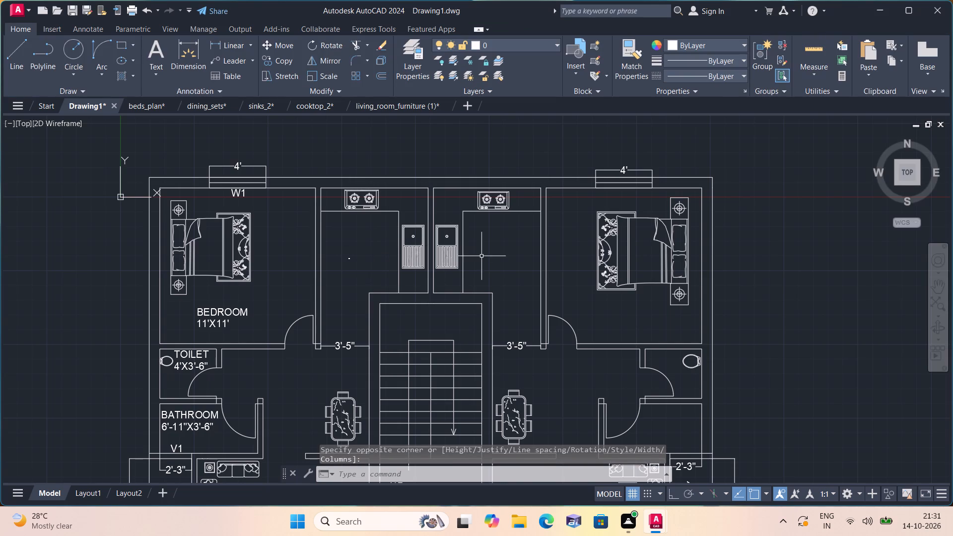
Add the multiline text "KITCHEN 7'-7"X7'-5"" on two lines in the upper-right apartment's kitchen.
{"action": "key", "text": "space"}
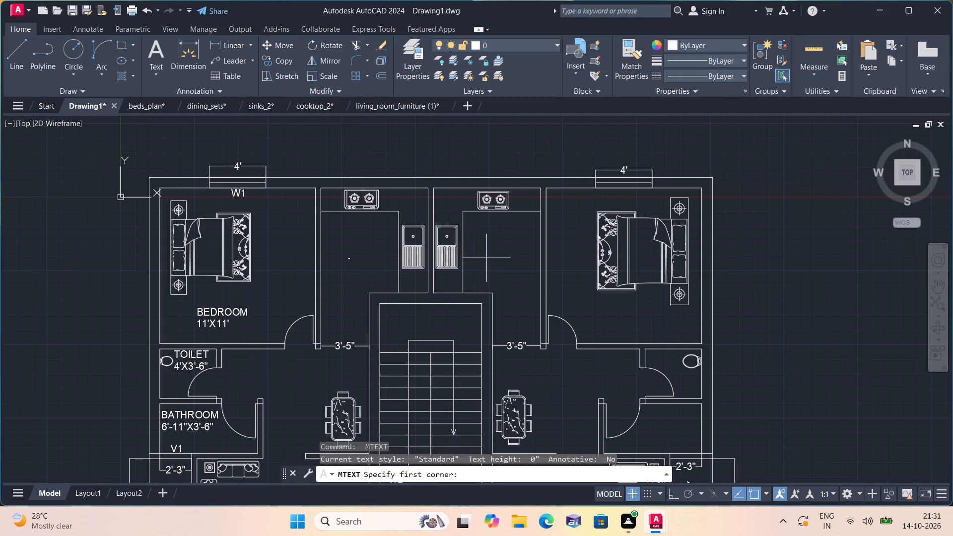
{"action": "triple_click", "coordinate": [486, 258]}
{"action": "left_click", "coordinate": [486, 258]}
{"action": "type", "text": "KITCHEN"}
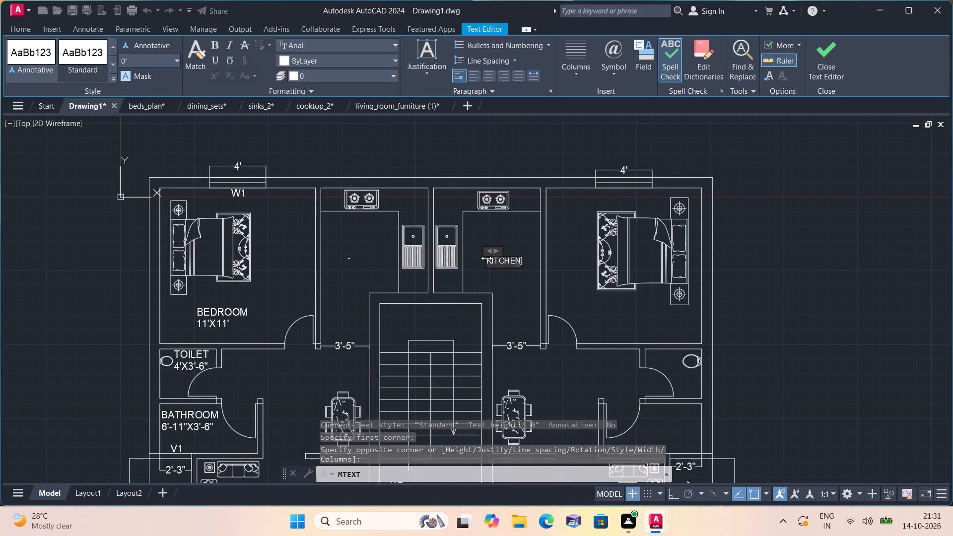
{"action": "key", "text": "Return"}
{"action": "type", "text": "7'-7\"X"}
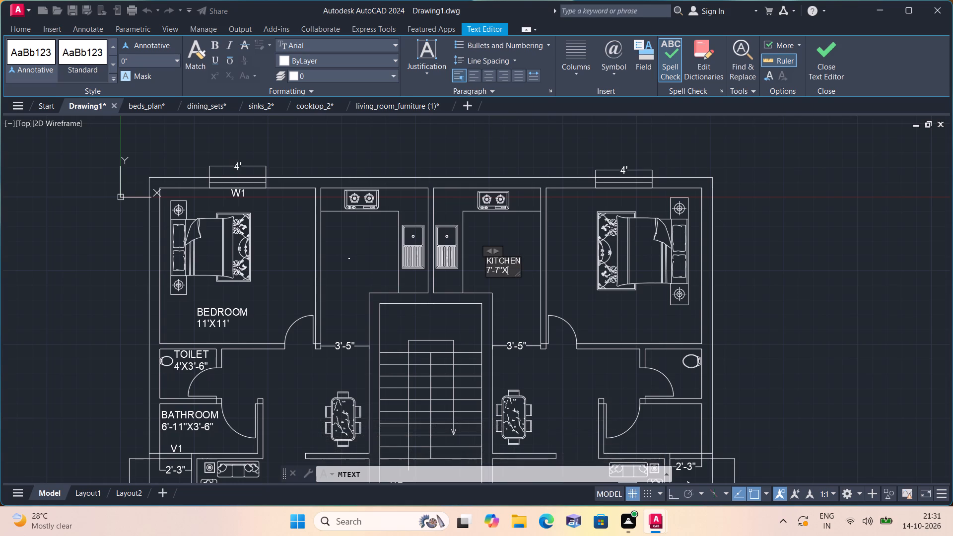
{"action": "type", "text": "7'-5\""}
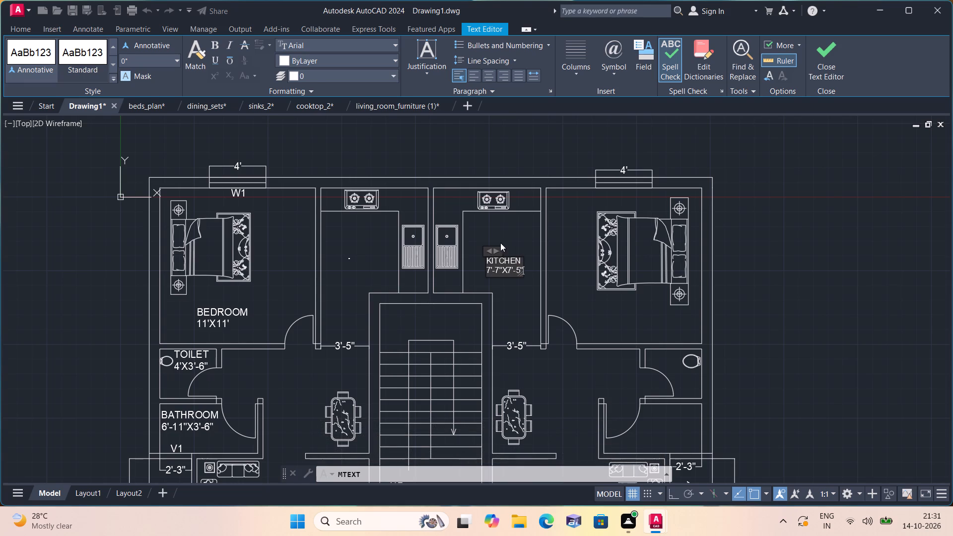
{"action": "left_click", "coordinate": [500, 241]}
Add the multiline text "STAIRS 11'X7'" on two lines in the landing area above the staircase treads.
{"action": "key", "text": "space"}
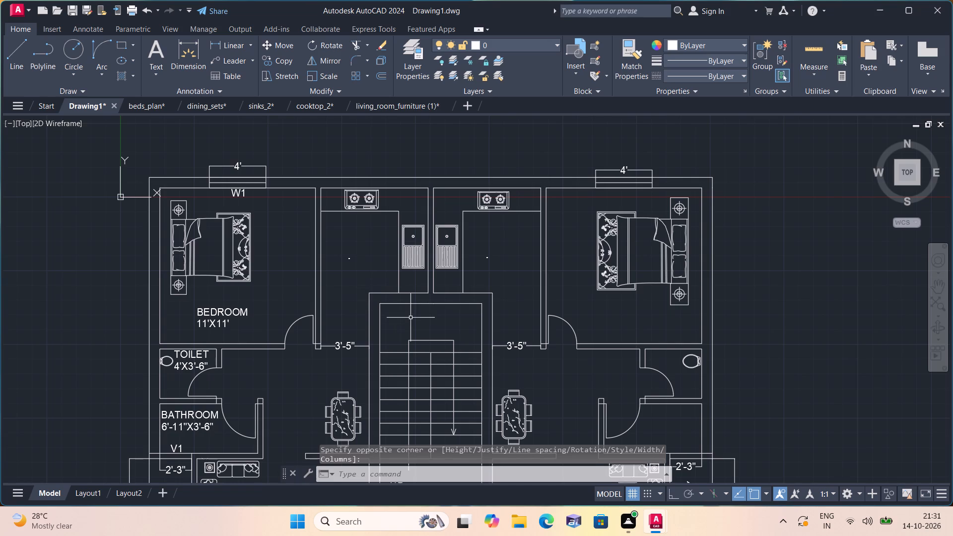
{"action": "triple_click", "coordinate": [410, 318]}
{"action": "left_click", "coordinate": [410, 319]}
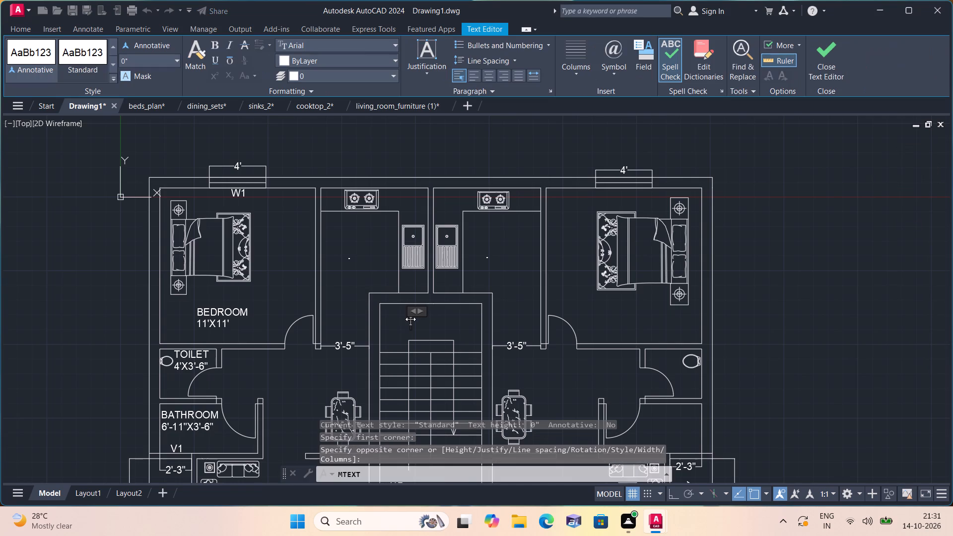
{"action": "type", "text": "STAIRS"}
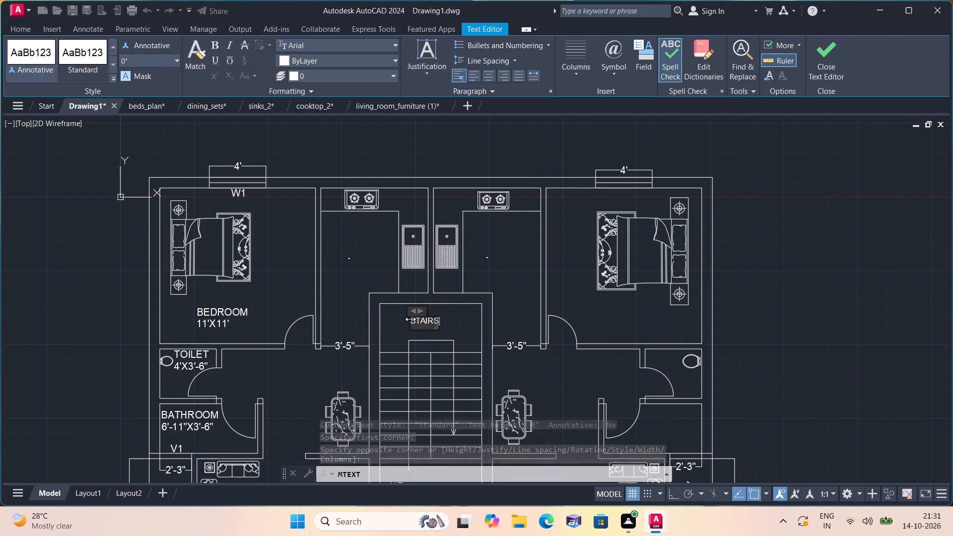
{"action": "key", "text": "Return"}
{"action": "type", "text": "11'X"}
{"action": "type", "text": "7'"}
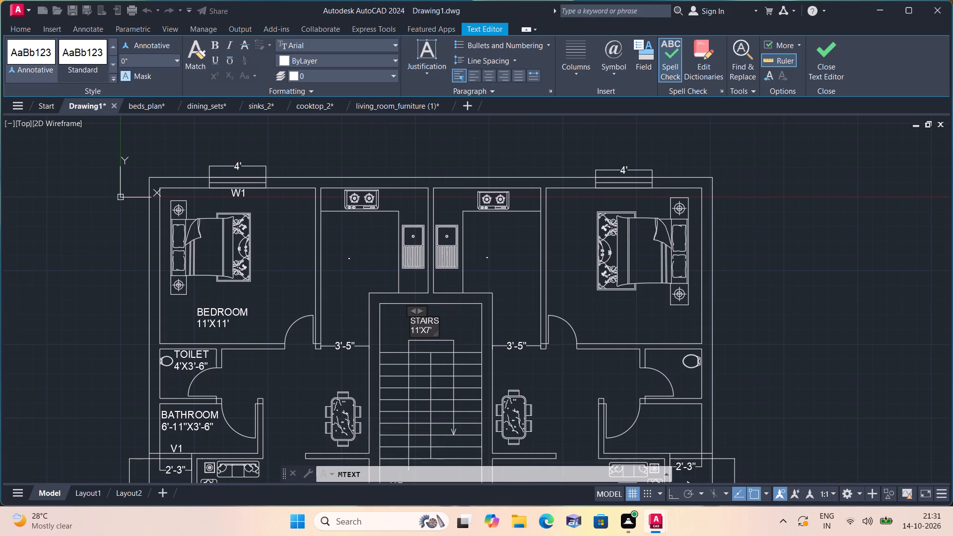
{"action": "left_click", "coordinate": [457, 331]}
Add the multiline text "BEDROOM 11'X11'" on two lines below the bed in the upper-right apartment's bedroom.
{"action": "middle_click_drag", "start_coordinate": [458, 323], "coordinate": [432, 309]}
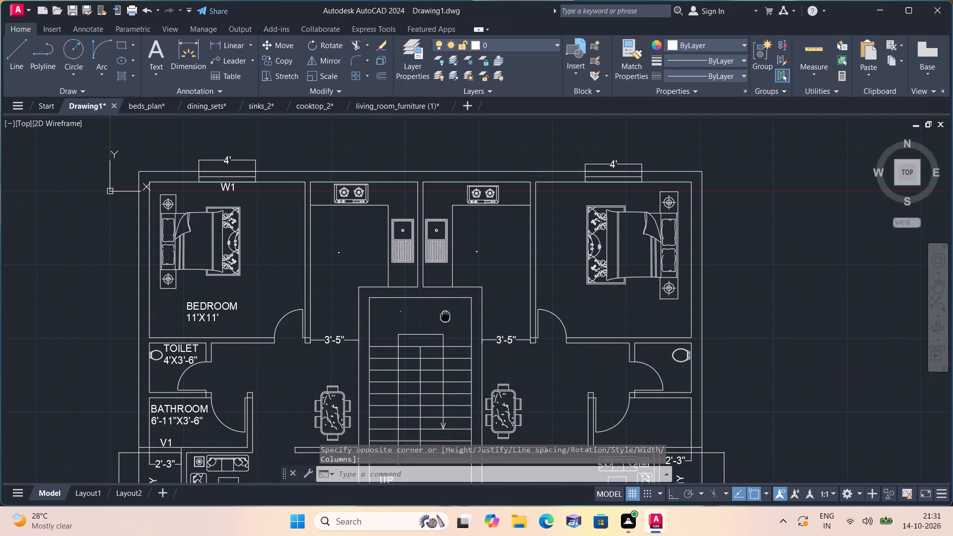
{"action": "middle_click_drag", "start_coordinate": [432, 309], "coordinate": [389, 272]}
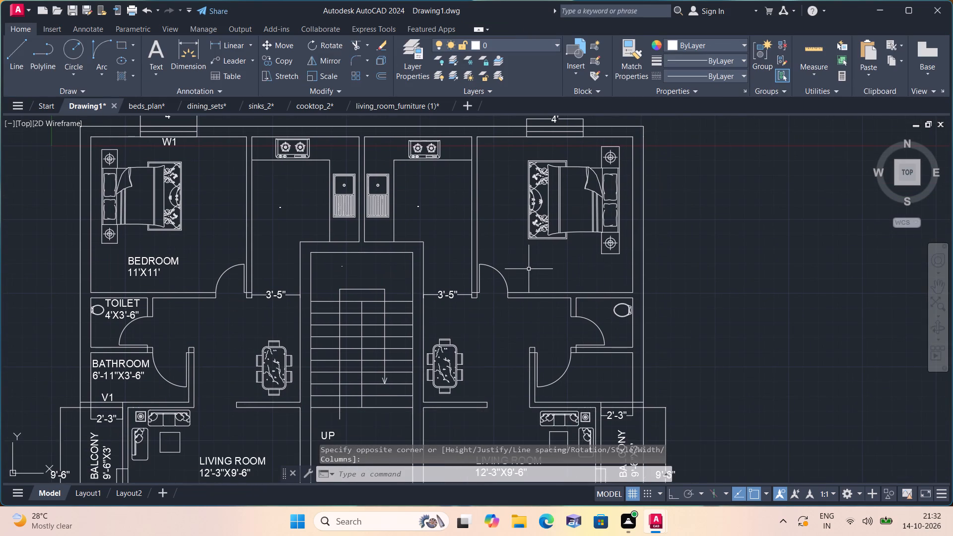
{"action": "key", "text": "space"}
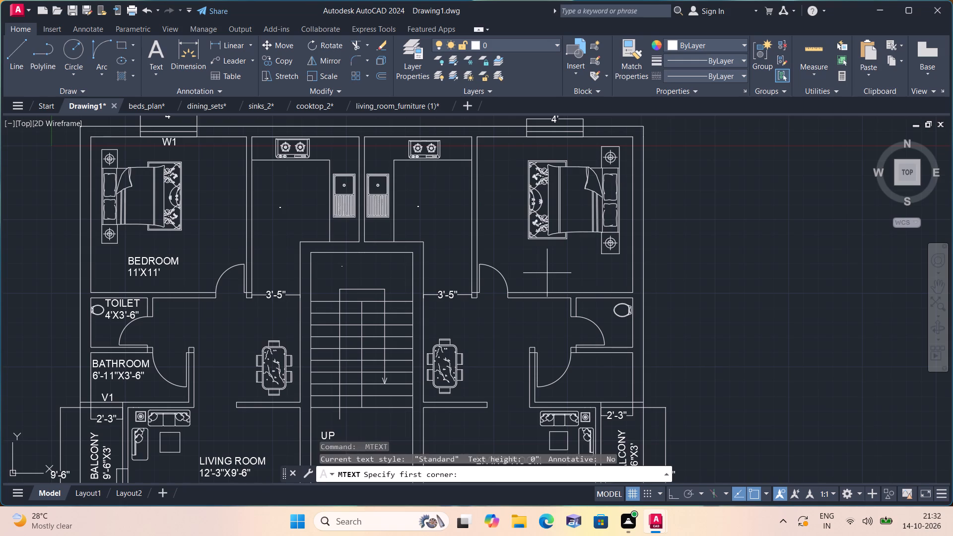
{"action": "triple_click", "coordinate": [547, 273]}
{"action": "left_click", "coordinate": [547, 273]}
{"action": "type", "text": "BEDROOM"}
{"action": "key", "text": "Return"}
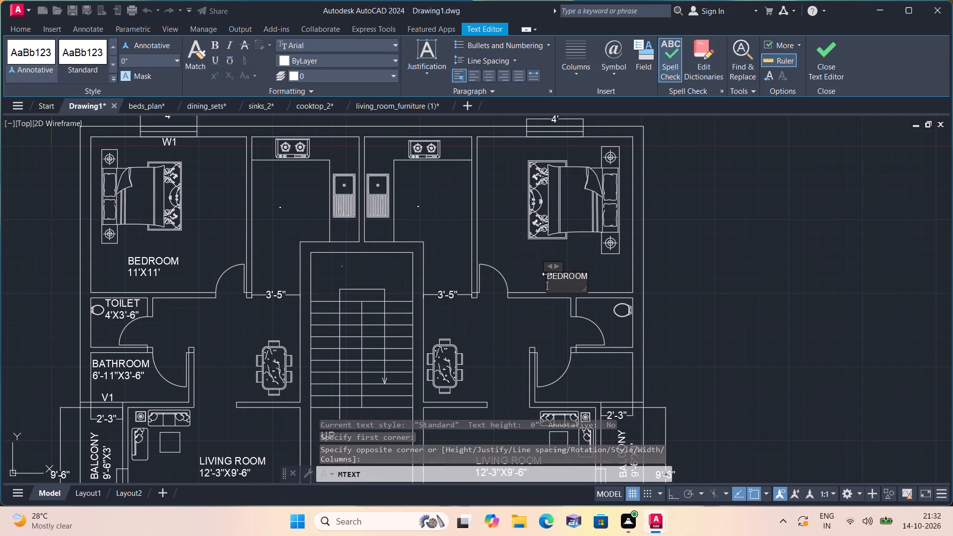
{"action": "type", "text": "11'X11'"}
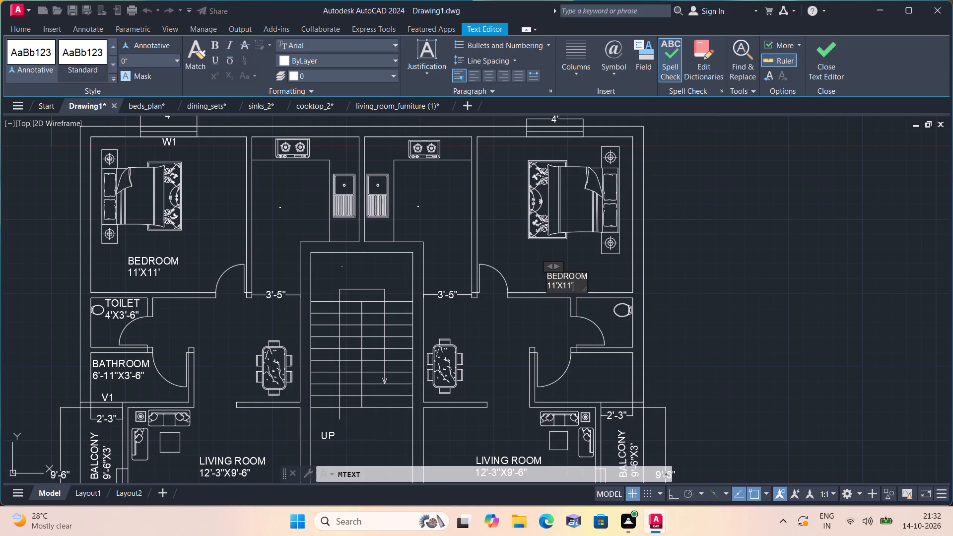
{"action": "left_click", "coordinate": [525, 259]}
Add the multiline text "TOILET 4'X3'-6"" on two lines below the toilet fixture in the upper-right apartment's toilet.
{"action": "middle_click_drag", "start_coordinate": [525, 258], "coordinate": [484, 164]}
{"action": "scroll", "coordinate": [556, 248], "scroll_direction": "up", "scroll_amount": 1}
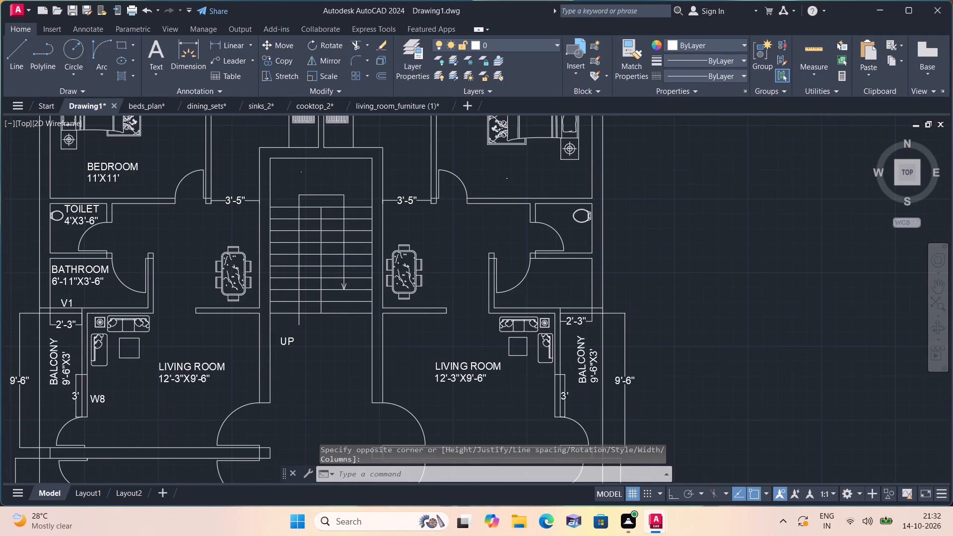
{"action": "key", "text": "space"}
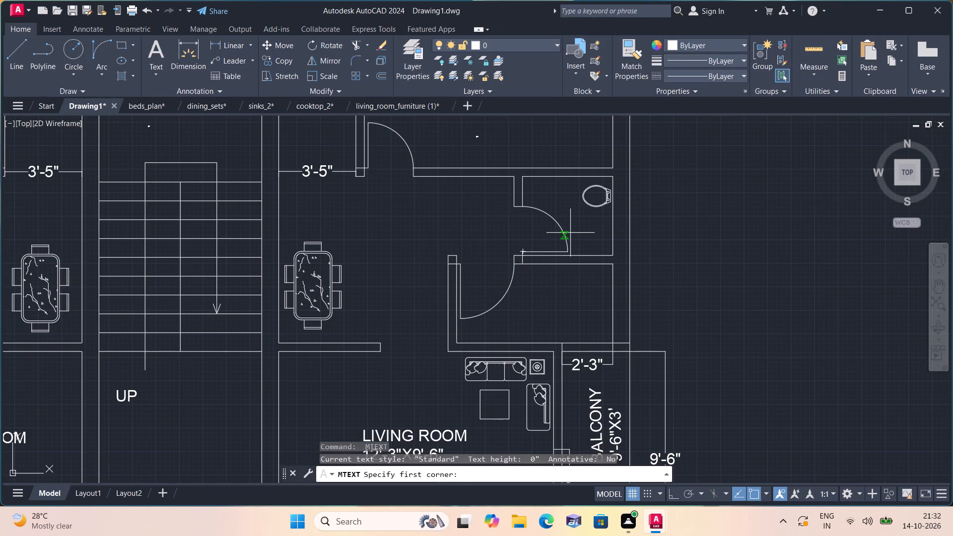
{"action": "triple_click", "coordinate": [570, 233]}
{"action": "left_click", "coordinate": [570, 234]}
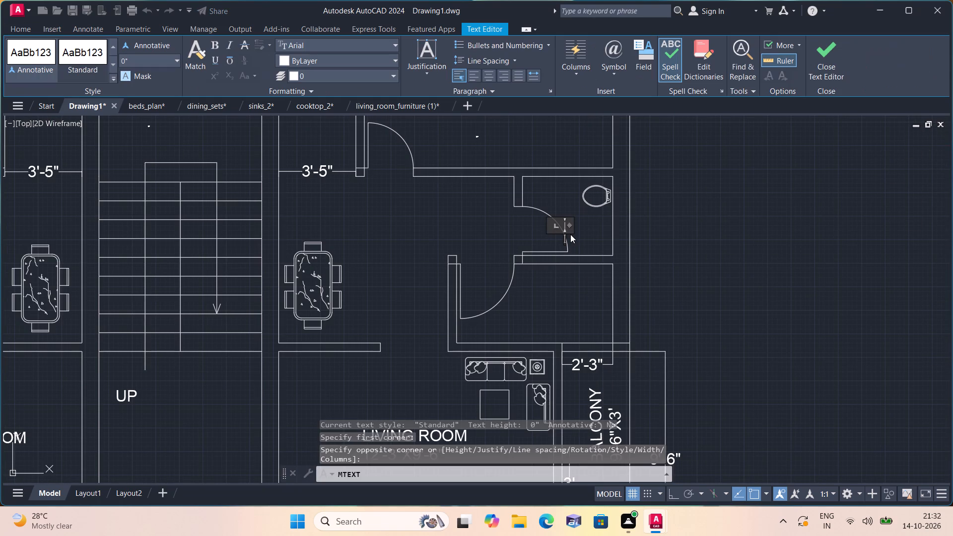
{"action": "type", "text": "TOILET"}
{"action": "key", "text": "Return"}
{"action": "type", "text": "4'X"}
{"action": "type", "text": "3'-6\""}
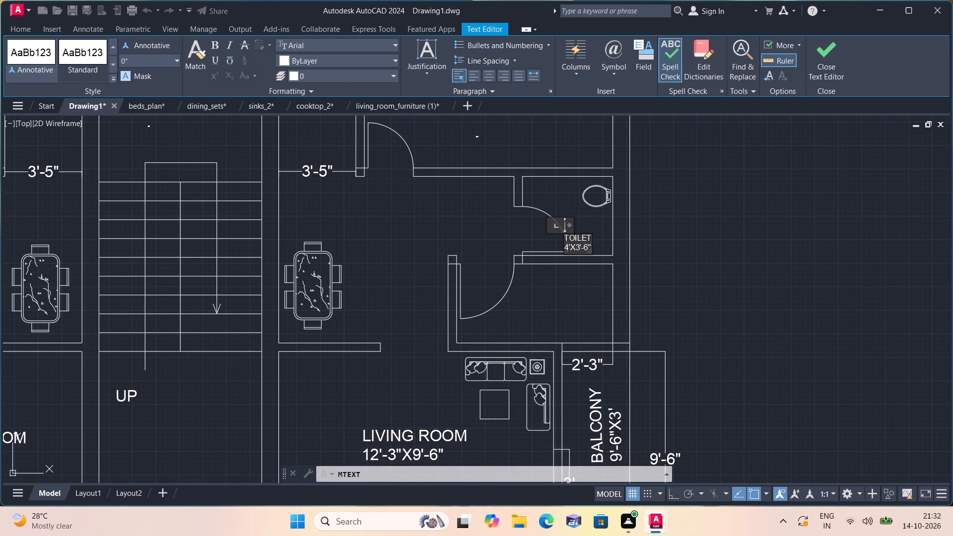
{"action": "left_click", "coordinate": [489, 244]}
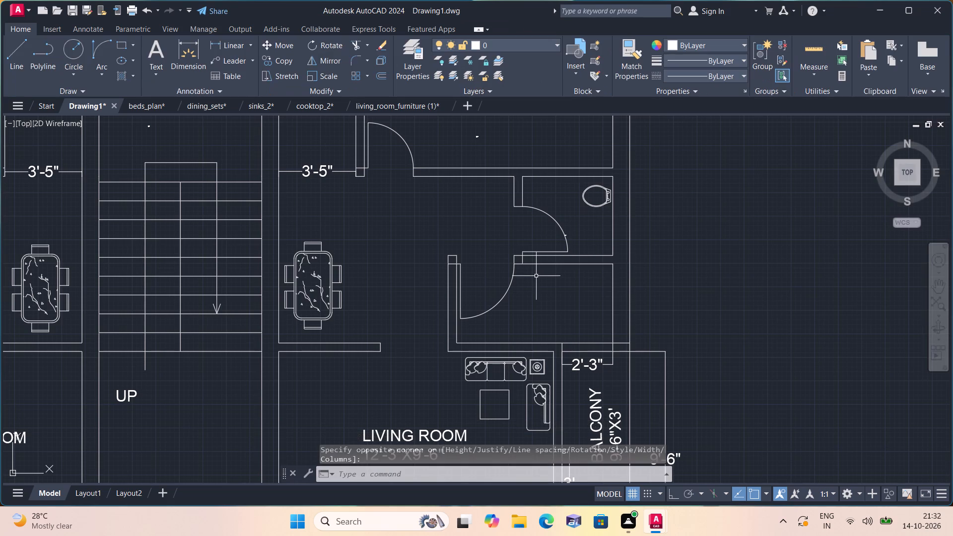
Add the multiline text "BATHROOM 6'-11"X3'-6"" on two lines in the upper-right apartment's bathroom.
{"action": "key", "text": "space"}
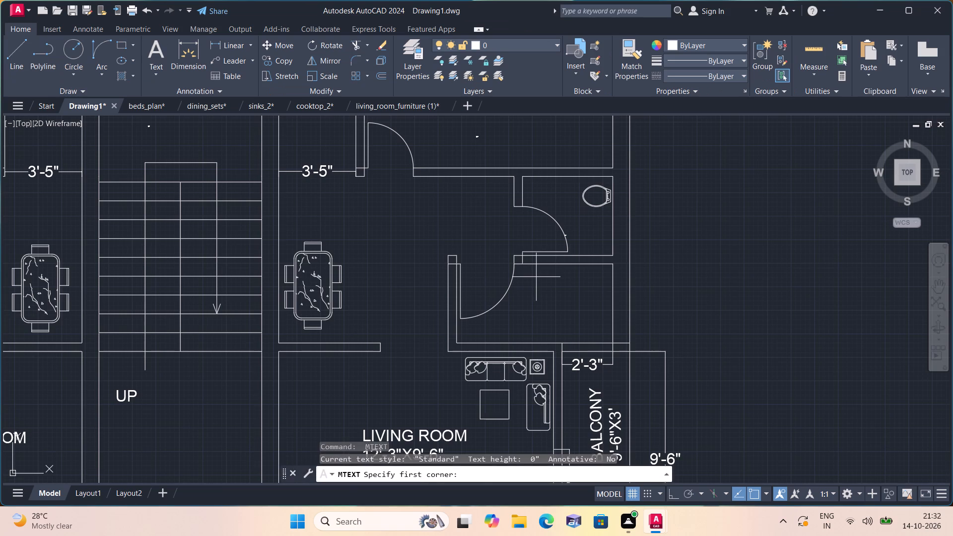
{"action": "triple_click", "coordinate": [544, 300]}
{"action": "left_click", "coordinate": [544, 301]}
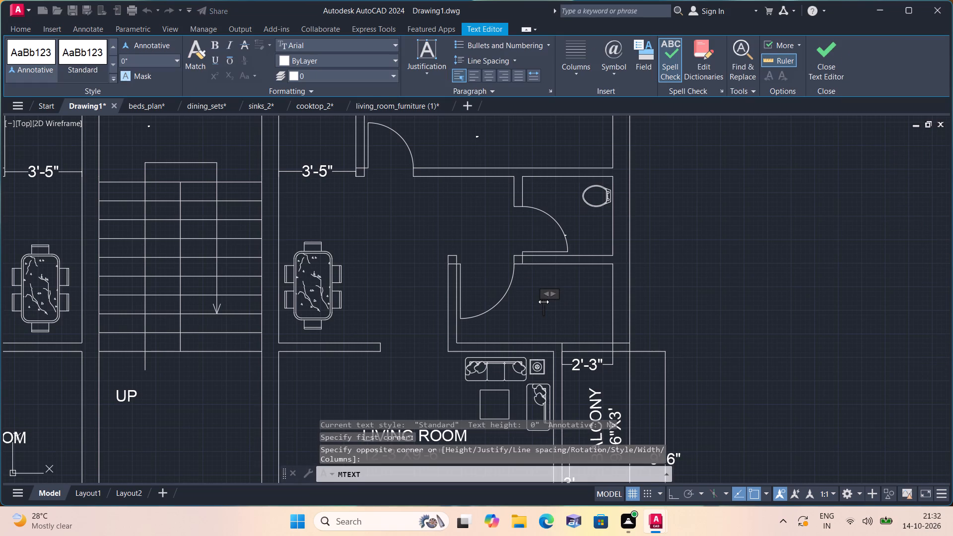
{"action": "type", "text": "BATHROOM"}
{"action": "key", "text": "Return"}
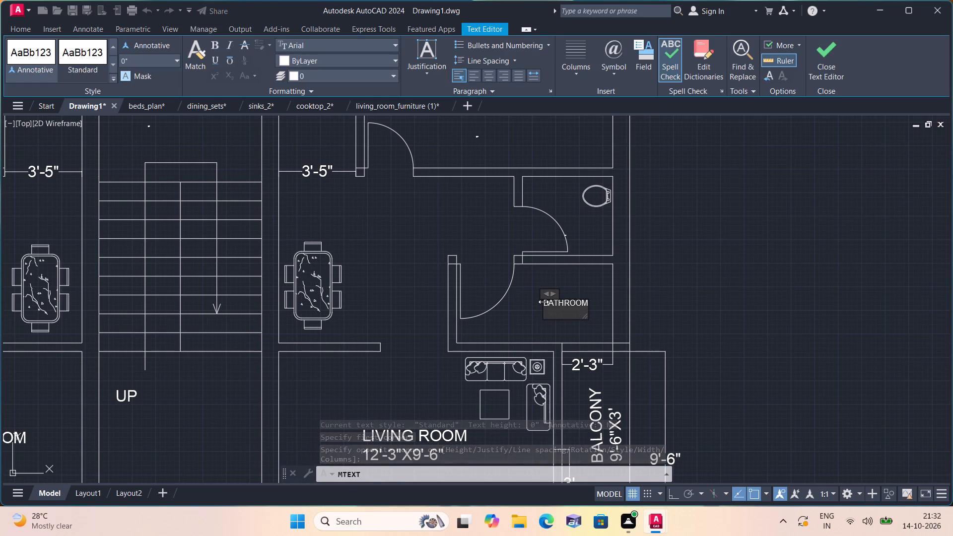
{"action": "type", "text": "6'-11\""}
{"action": "key", "text": "x"}
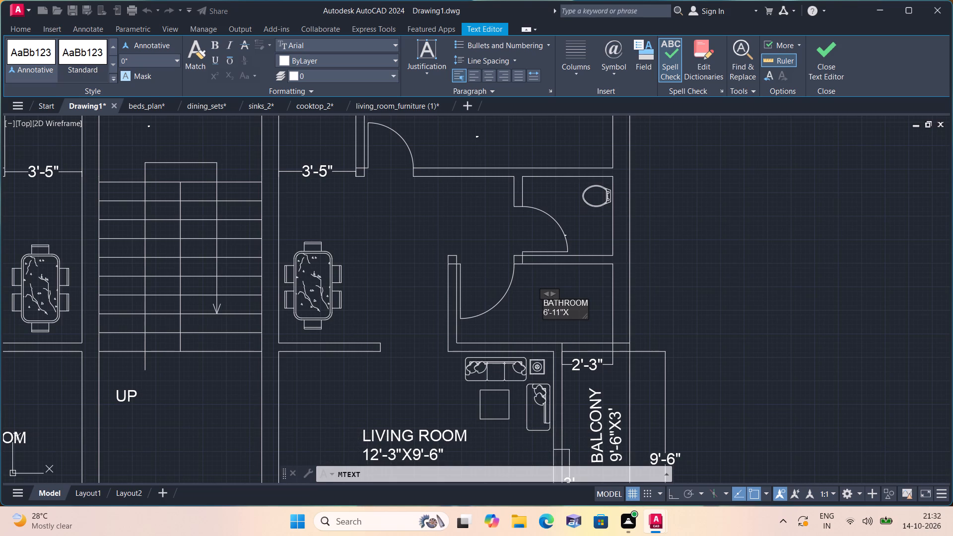
{"action": "type", "text": "3'-6\""}
{"action": "left_click", "coordinate": [533, 317]}
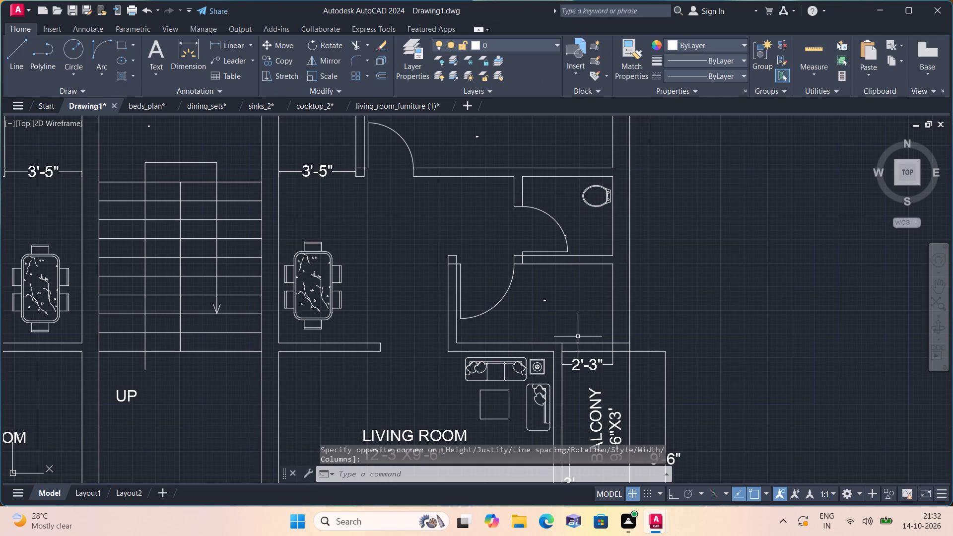
Add the multiline text ventilator tag "V2" just above the bottom wall of the upper-right apartment's bathroom.
{"action": "key", "text": "space"}
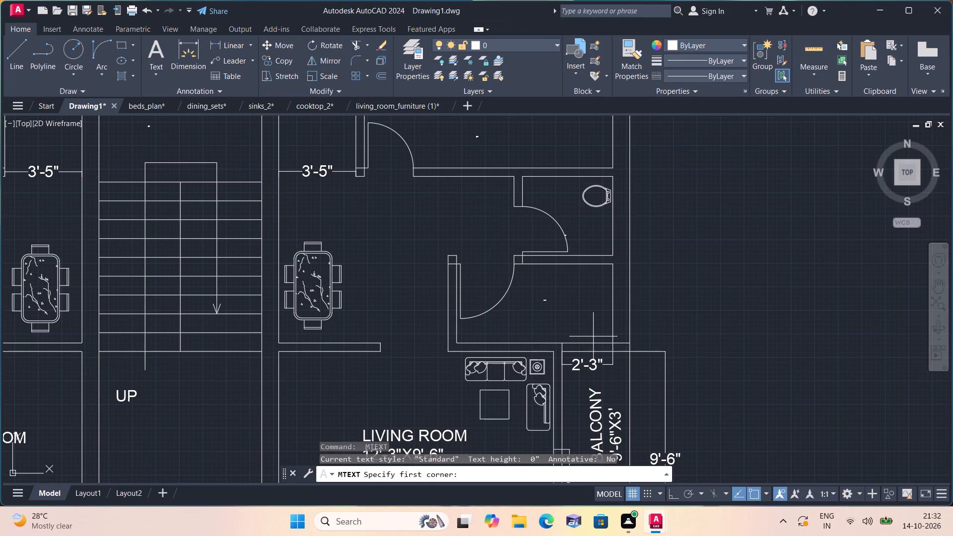
{"action": "triple_click", "coordinate": [581, 335]}
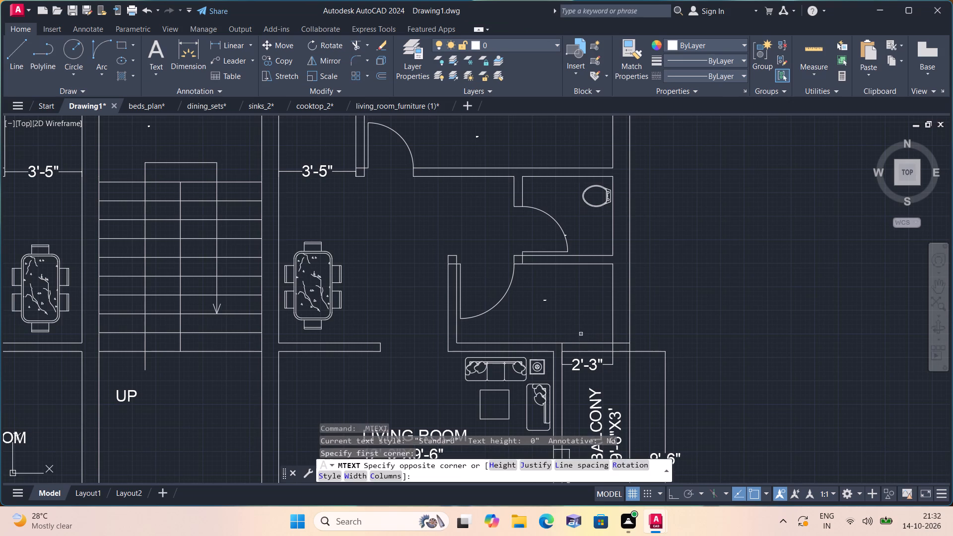
{"action": "type", "text": "V2"}
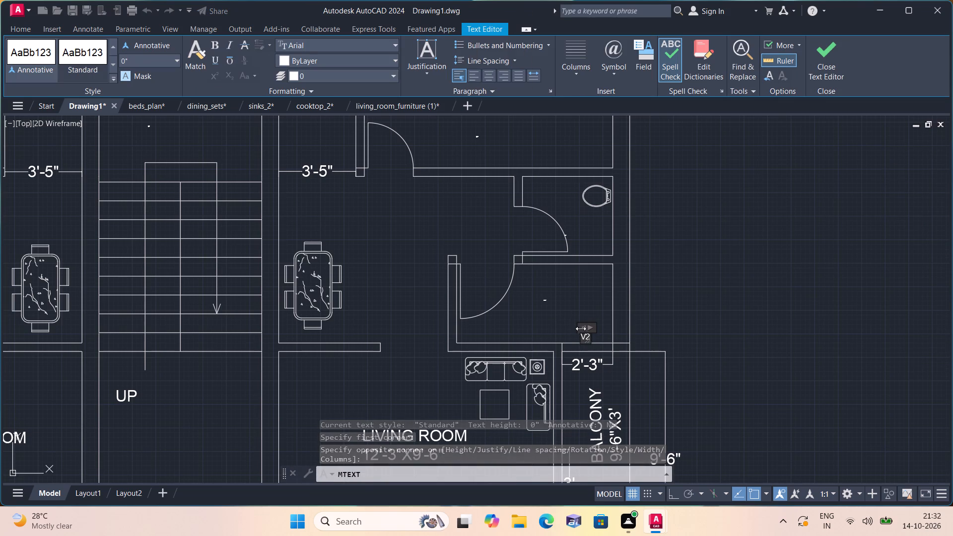
{"action": "left_click", "coordinate": [568, 321]}
Select all similar multiline text labels, starting from the new BATHROOM and V2 texts, and set their text height to 6".
{"action": "scroll", "coordinate": [579, 329], "scroll_direction": "up", "scroll_amount": 1}
{"action": "left_click", "coordinate": [591, 337]}
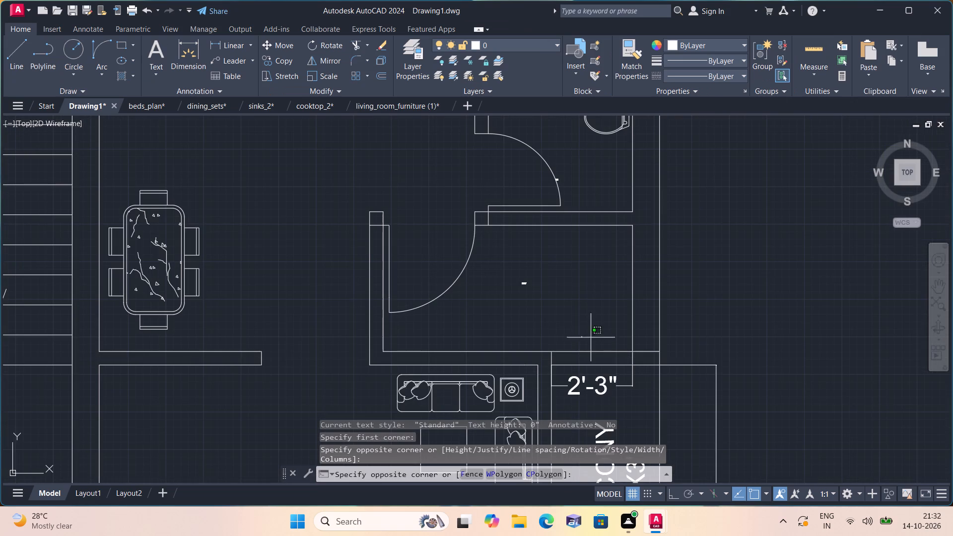
{"action": "left_click", "coordinate": [507, 270]}
{"action": "right_click", "coordinate": [559, 291]}
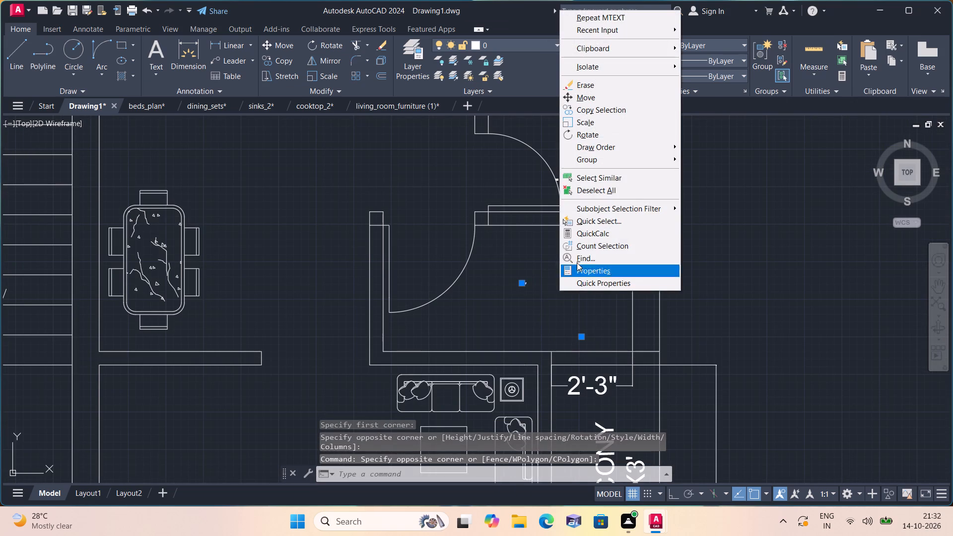
{"action": "left_click", "coordinate": [599, 178]}
{"action": "right_click", "coordinate": [704, 213]}
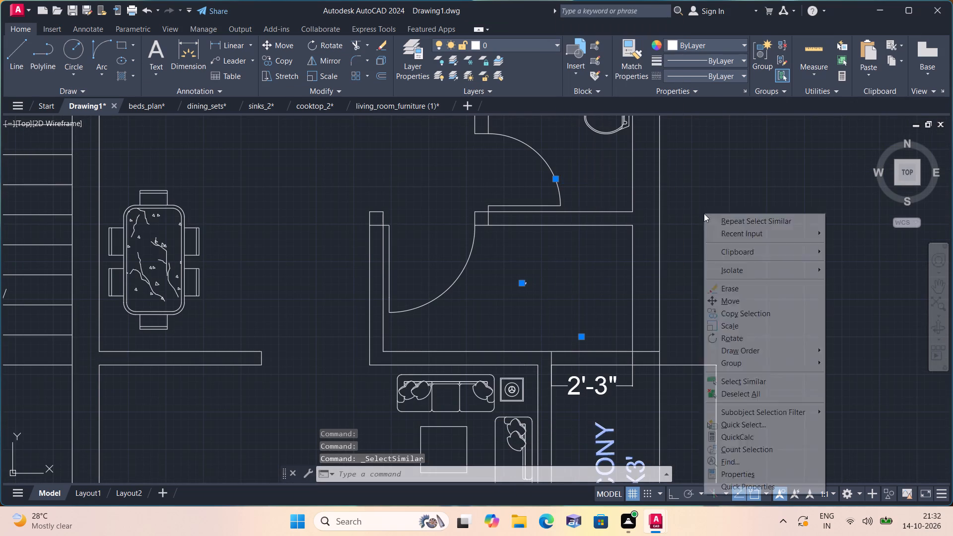
{"action": "left_click", "coordinate": [751, 474]}
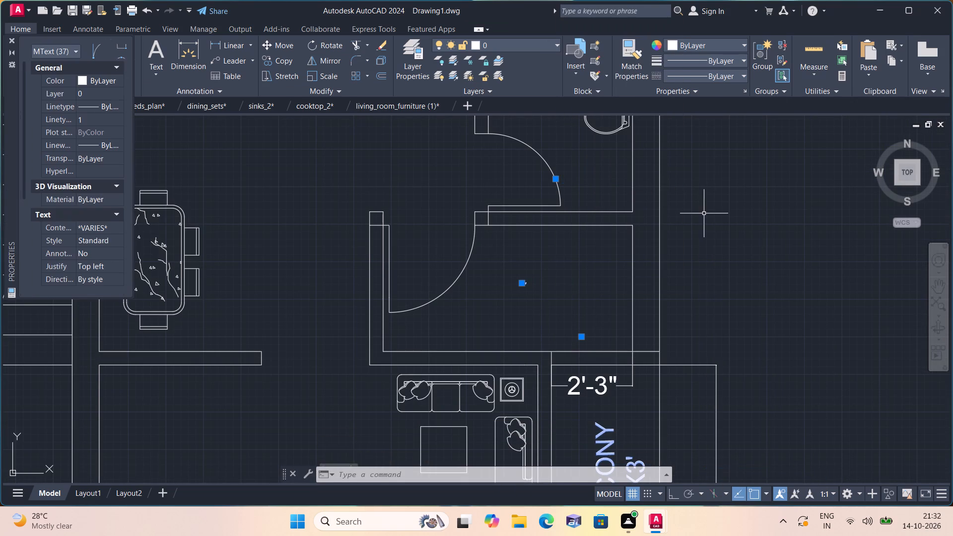
{"action": "left_click", "coordinate": [109, 290]}
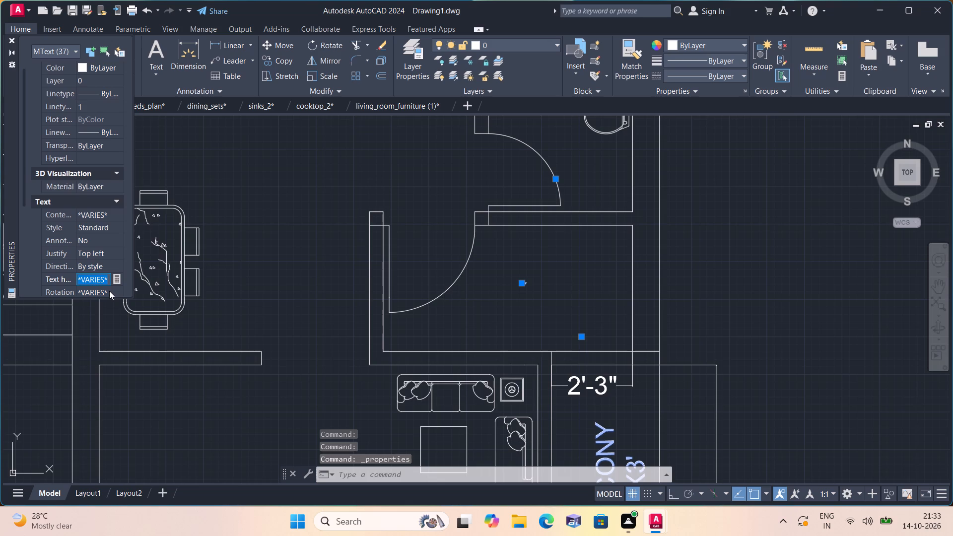
{"action": "key", "text": "BackSpace"}
{"action": "key", "text": "BackSpace"}
{"action": "key", "text": "BackSpace"}
{"action": "key", "text": "BackSpace"}
{"action": "key", "text": "BackSpace"}
{"action": "key", "text": "BackSpace"}
{"action": "type", "text": "6\""}
{"action": "left_click", "coordinate": [244, 191]}
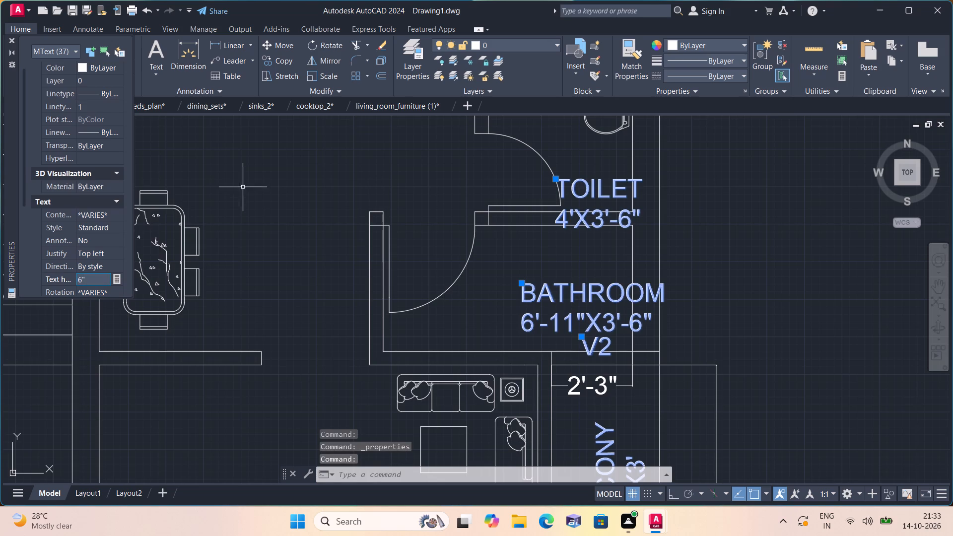
{"action": "left_click", "coordinate": [10, 39]}
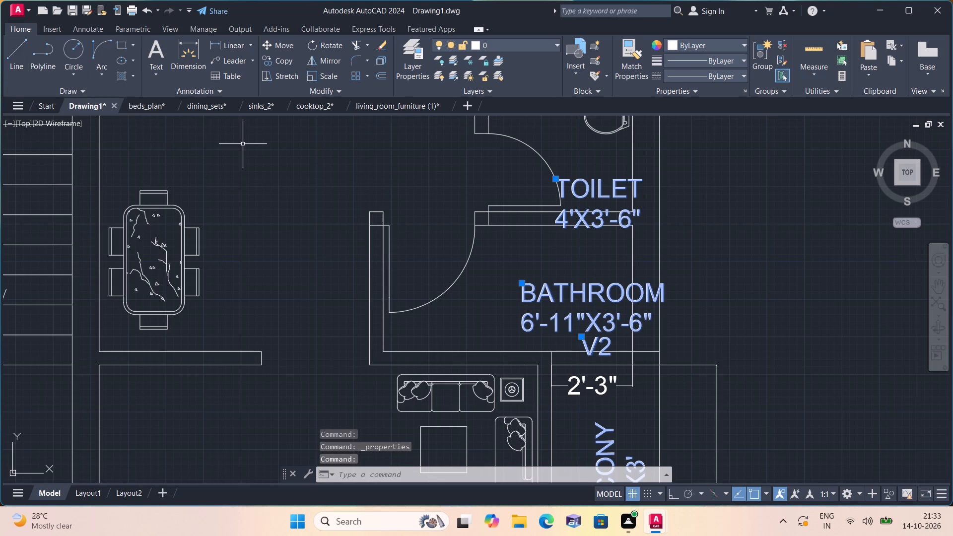
{"action": "key", "text": "Escape"}
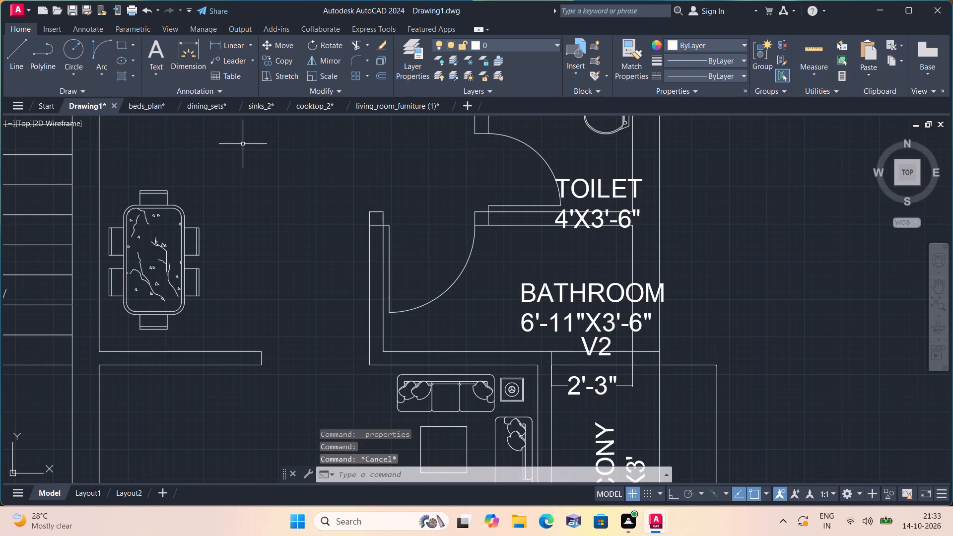
Add the multiline text window tag "W2" below the 4' window in the upper-right apartment's bedroom.
{"action": "scroll", "coordinate": [355, 213], "scroll_direction": "down", "scroll_amount": 3}
{"action": "middle_click_drag", "start_coordinate": [354, 224], "coordinate": [383, 310]}
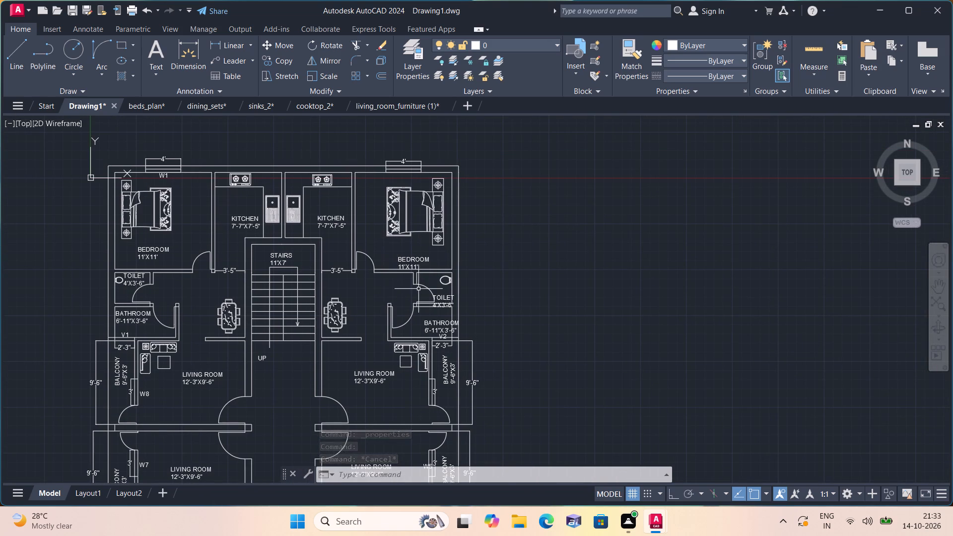
{"action": "scroll", "coordinate": [418, 284], "scroll_direction": "up", "scroll_amount": 1}
{"action": "middle_click_drag", "start_coordinate": [424, 259], "coordinate": [459, 332]}
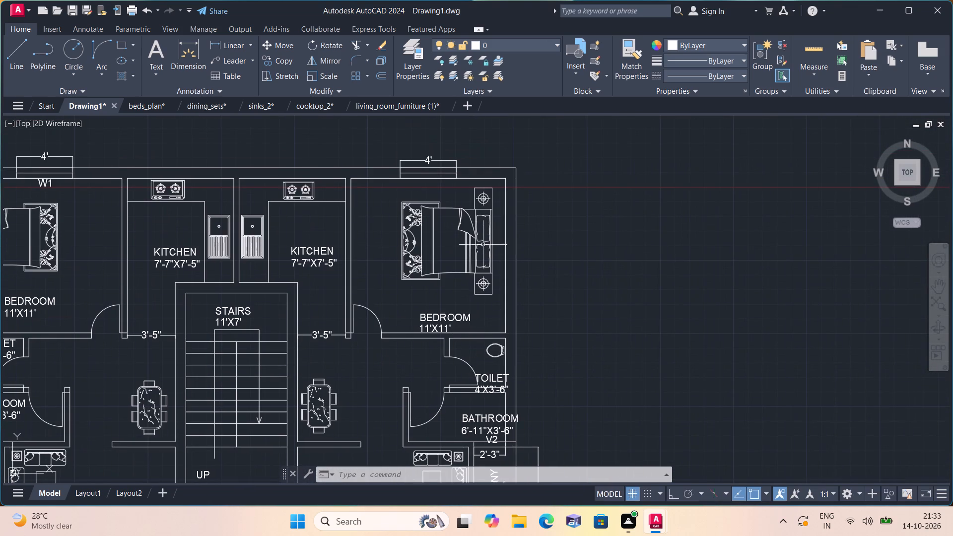
{"action": "type", "text": "mt"}
{"action": "key", "text": "space"}
{"action": "scroll", "coordinate": [425, 207], "scroll_direction": "up", "scroll_amount": 1}
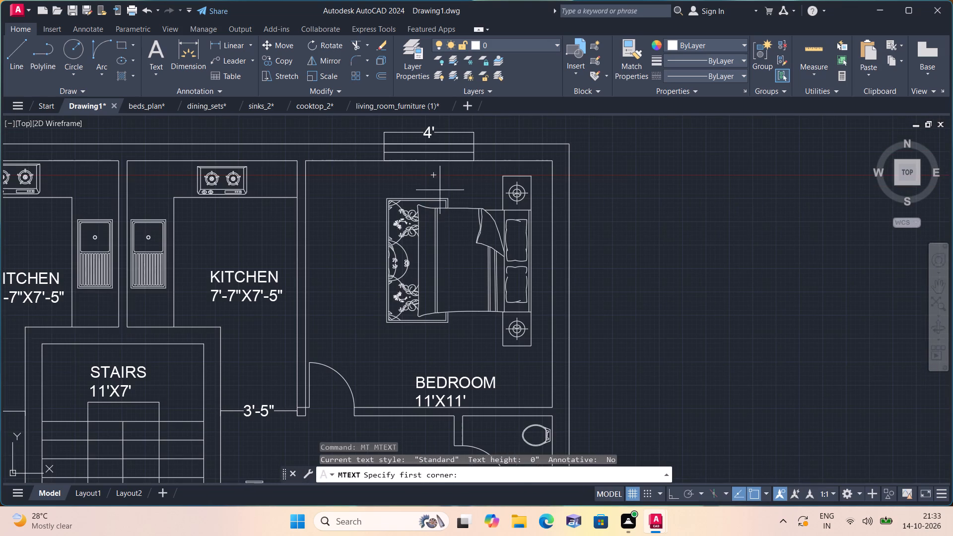
{"action": "triple_click", "coordinate": [426, 180]}
{"action": "left_click", "coordinate": [426, 180]}
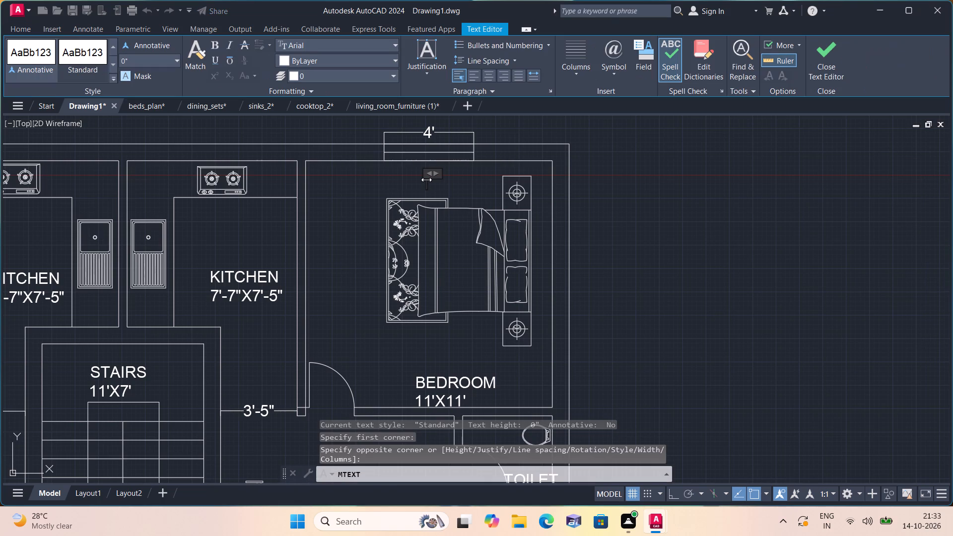
{"action": "type", "text": "W2"}
{"action": "left_click", "coordinate": [445, 188]}
Set the text height of the W2 window tag to 6".
{"action": "scroll", "coordinate": [445, 188], "scroll_direction": "up", "scroll_amount": 2}
{"action": "left_click", "coordinate": [445, 188]}
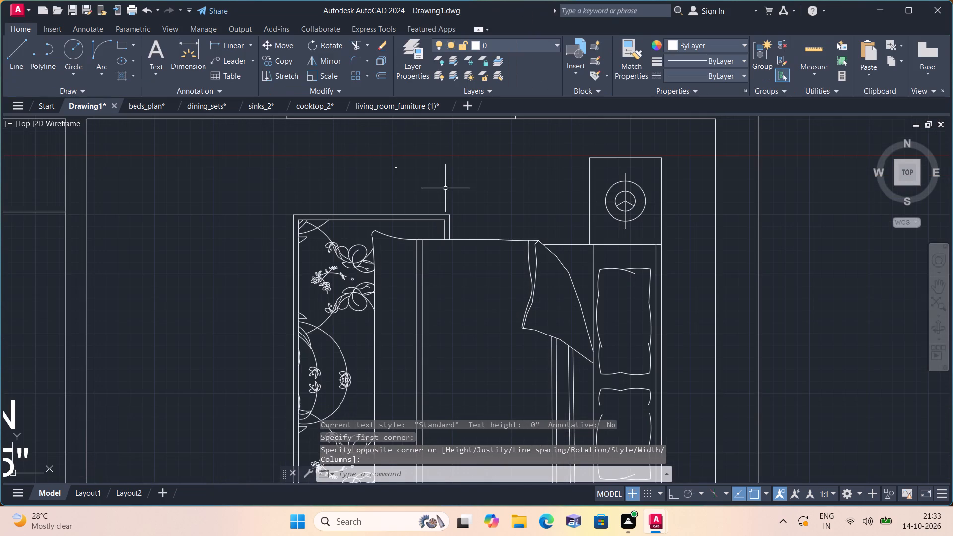
{"action": "left_click", "coordinate": [396, 162]}
{"action": "right_click", "coordinate": [396, 162]}
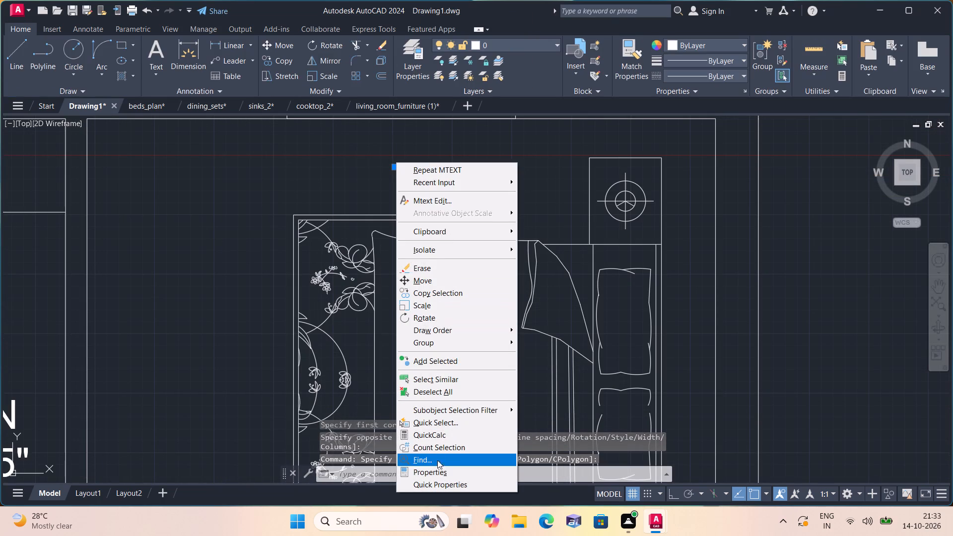
{"action": "left_click", "coordinate": [439, 470]}
{"action": "left_click", "coordinate": [96, 290]}
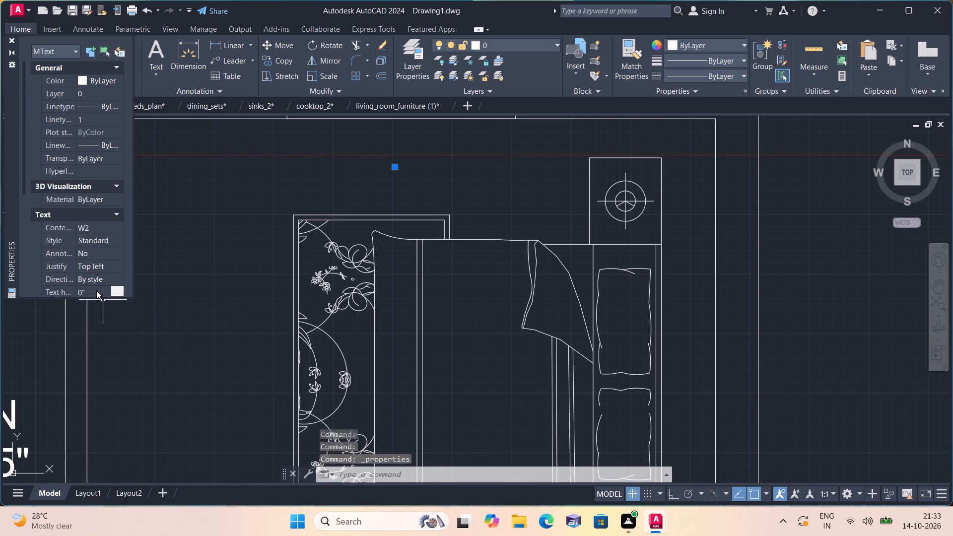
{"action": "key", "text": "BackSpace"}
{"action": "type", "text": "6\""}
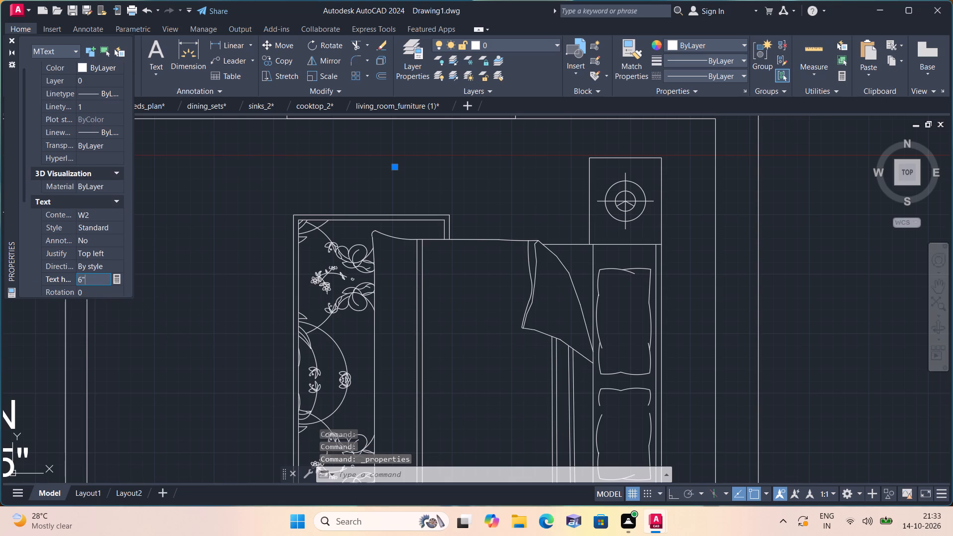
{"action": "left_click", "coordinate": [254, 200]}
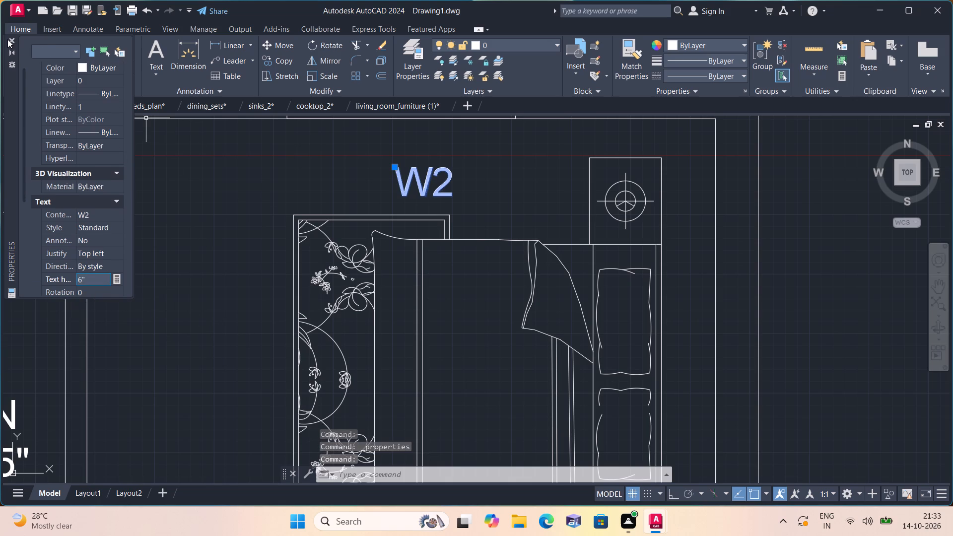
{"action": "left_click", "coordinate": [10, 39]}
{"action": "key", "text": "Escape"}
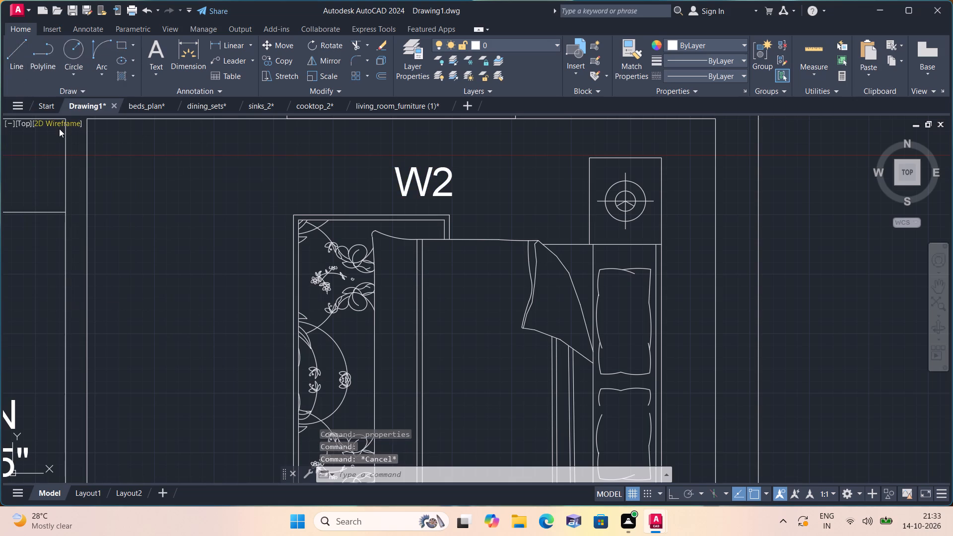
Examine the label placement in the two upper apartments and the staircase for overlaps with walls, doors and furniture.
{"action": "scroll", "coordinate": [59, 129], "scroll_direction": "down", "scroll_amount": 2}
{"action": "scroll", "coordinate": [101, 137], "scroll_direction": "down", "scroll_amount": 1}
{"action": "scroll", "coordinate": [48, 157], "scroll_direction": "down", "scroll_amount": 1}
{"action": "middle_click_drag", "start_coordinate": [55, 193], "coordinate": [191, 197]}
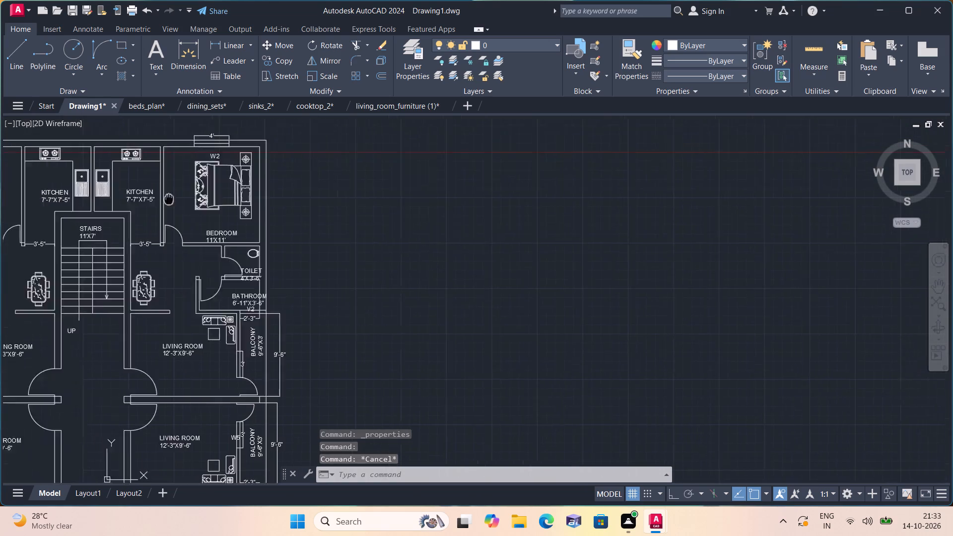
{"action": "middle_click_drag", "start_coordinate": [191, 197], "coordinate": [262, 207]}
{"action": "scroll", "coordinate": [140, 213], "scroll_direction": "up", "scroll_amount": 3}
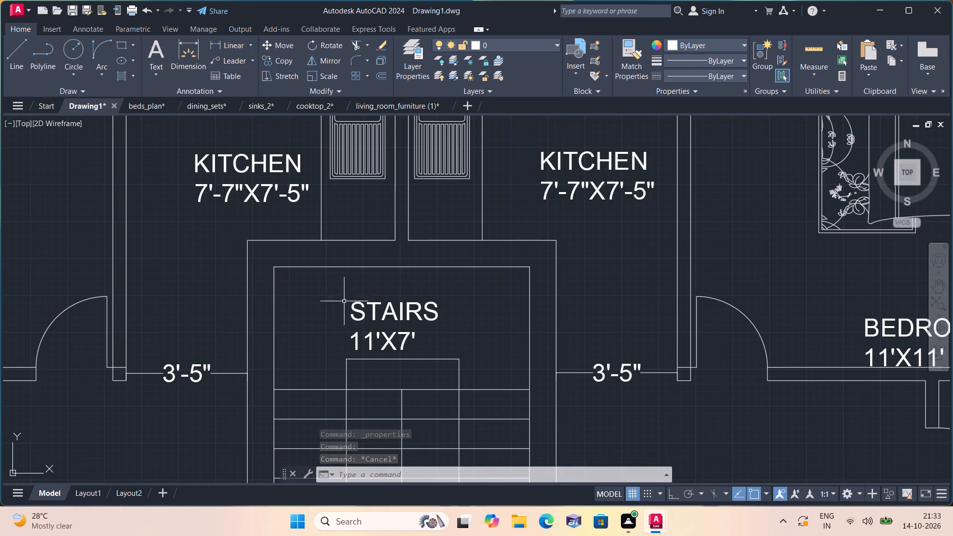
{"action": "middle_click_drag", "start_coordinate": [343, 320], "coordinate": [397, 255]}
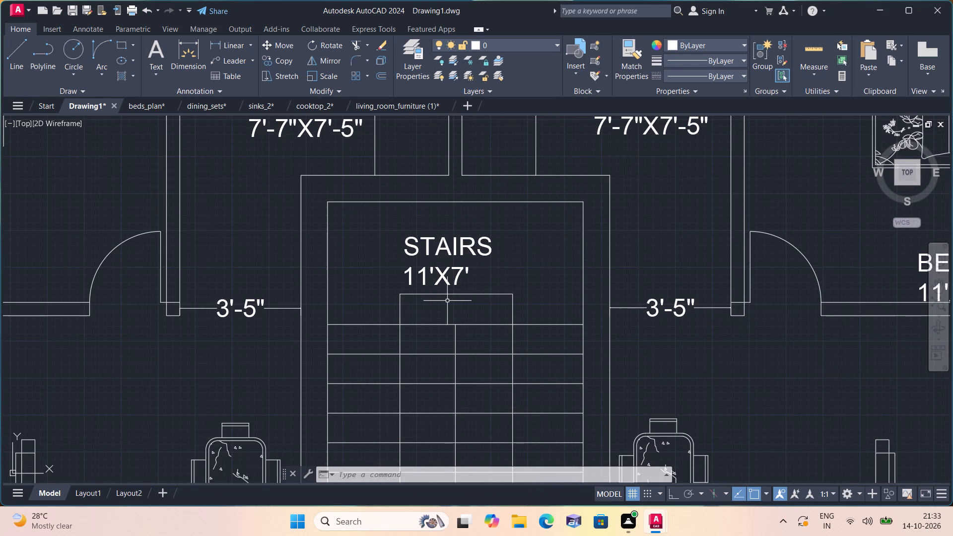
{"action": "scroll", "coordinate": [390, 287], "scroll_direction": "down", "scroll_amount": 2}
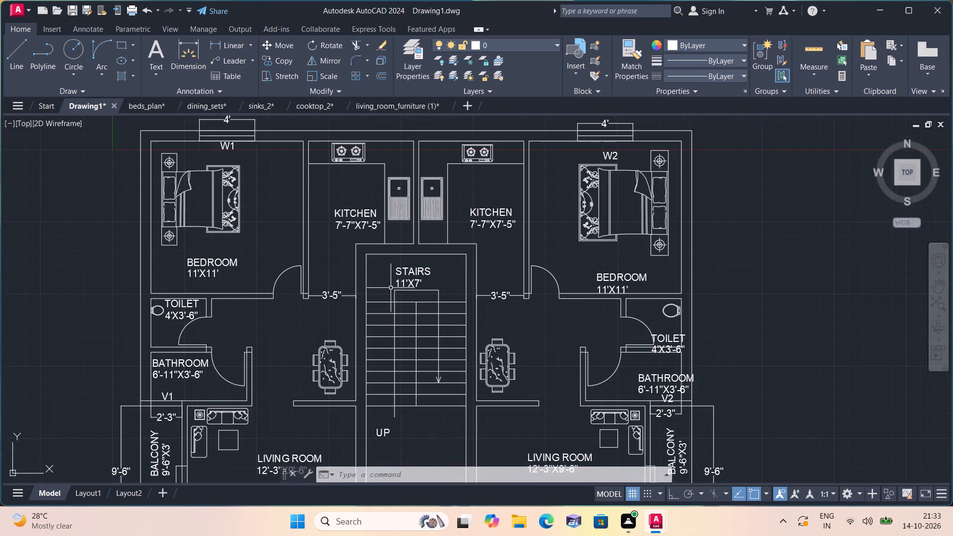
{"action": "middle_click_drag", "start_coordinate": [314, 232], "coordinate": [349, 304]}
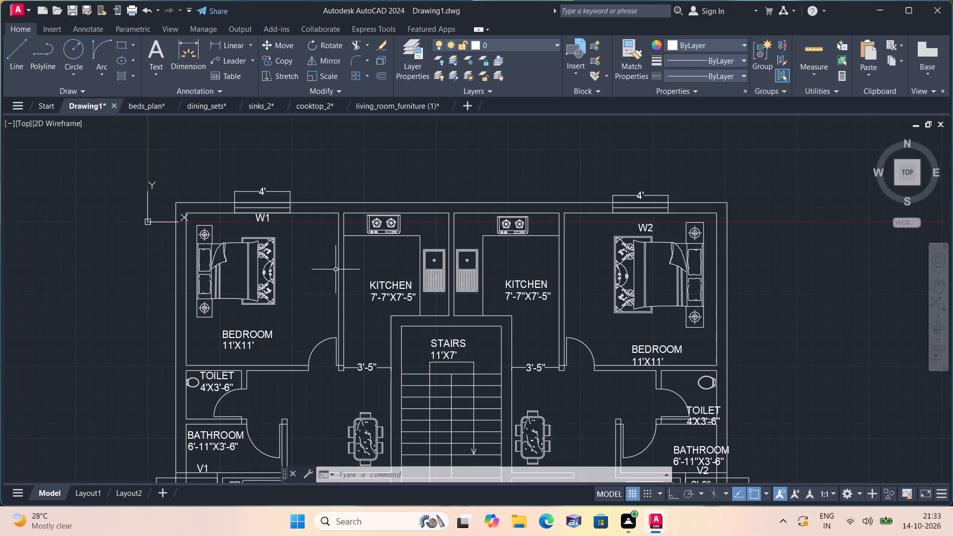
{"action": "scroll", "coordinate": [377, 301], "scroll_direction": "up", "scroll_amount": 1}
{"action": "middle_click_drag", "start_coordinate": [432, 311], "coordinate": [406, 278]}
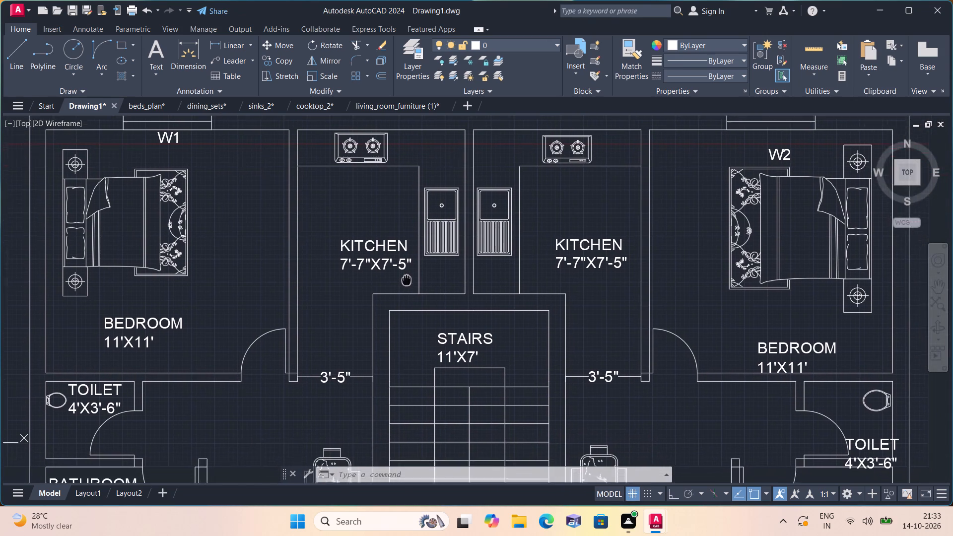
{"action": "middle_click_drag", "start_coordinate": [406, 278], "coordinate": [399, 270]}
{"action": "middle_click_drag", "start_coordinate": [459, 294], "coordinate": [441, 280]}
{"action": "middle_click_drag", "start_coordinate": [500, 312], "coordinate": [436, 255]}
{"action": "middle_click_drag", "start_coordinate": [544, 326], "coordinate": [525, 310]}
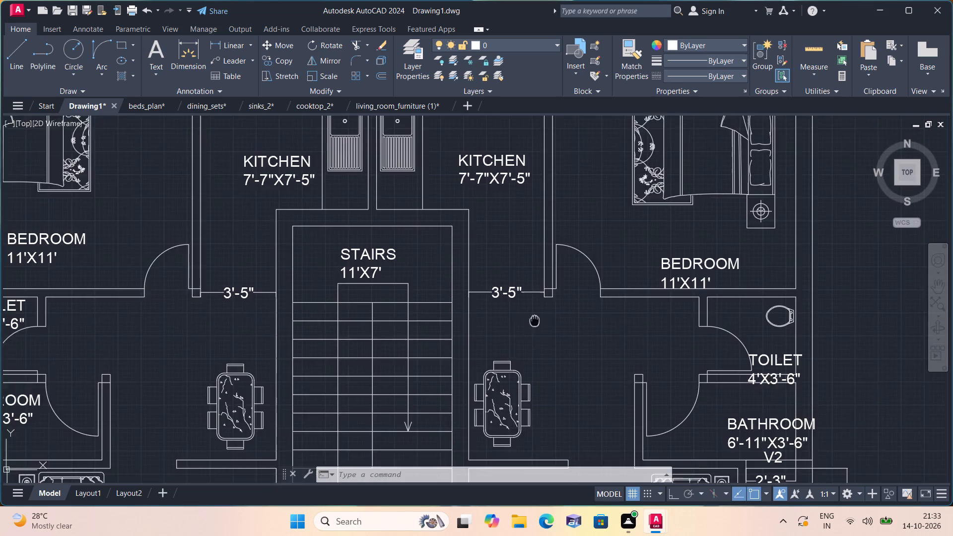
{"action": "middle_click_drag", "start_coordinate": [525, 310], "coordinate": [463, 274]}
Move the BEDROOM 11'X11' label in the upper-right apartment up and left, clear of the bedroom's lower wall.
{"action": "left_click", "coordinate": [600, 221]}
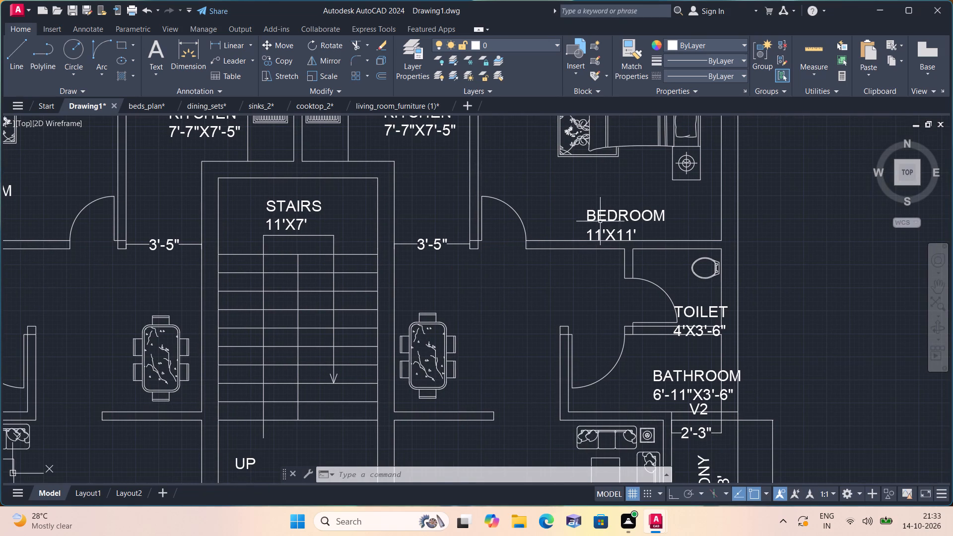
{"action": "left_click", "coordinate": [587, 208]}
{"action": "left_click", "coordinate": [566, 189]}
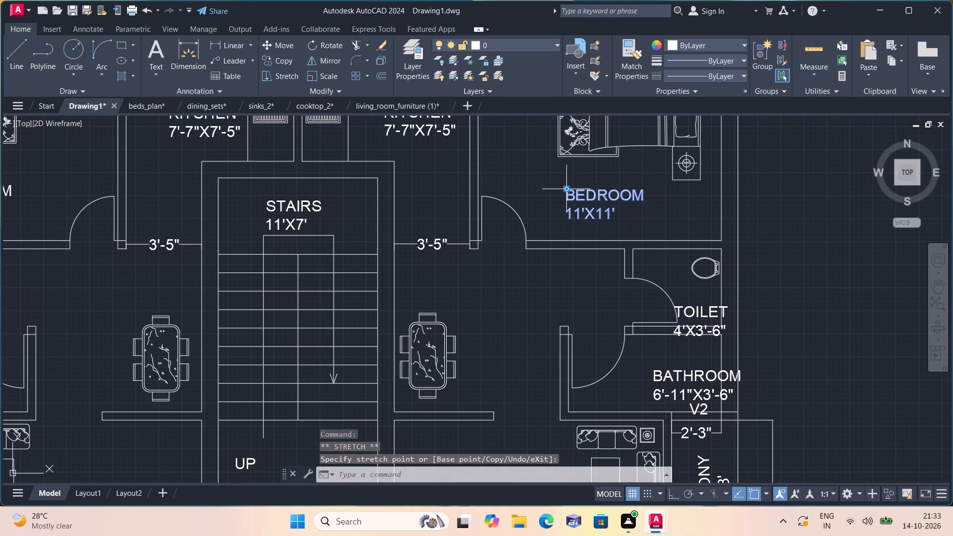
Move the upper-right apartment's TOILET 4'X3'-6" label up into the toilet room, between its wall and the WC fixture.
{"action": "middle_click_drag", "start_coordinate": [616, 279], "coordinate": [549, 220]}
{"action": "scroll", "coordinate": [647, 268], "scroll_direction": "up", "scroll_amount": 1}
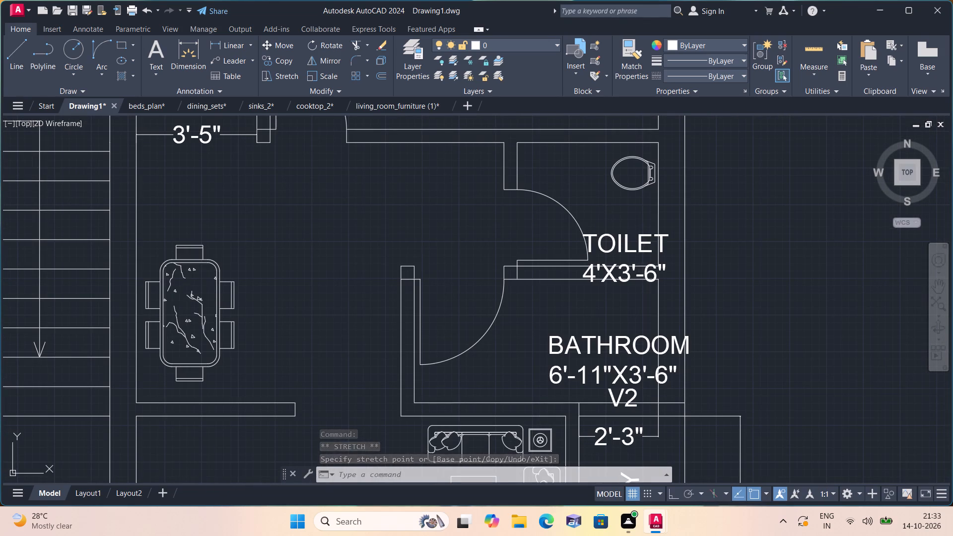
{"action": "left_click", "coordinate": [610, 237]}
{"action": "left_click", "coordinate": [585, 236]}
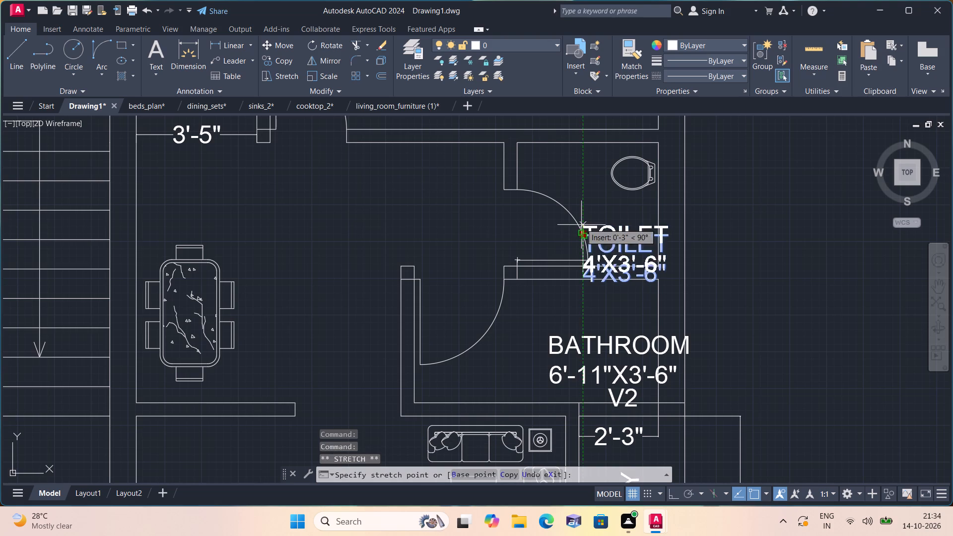
{"action": "scroll", "coordinate": [542, 156], "scroll_direction": "up", "scroll_amount": 2}
{"action": "middle_click", "coordinate": [527, 136]}
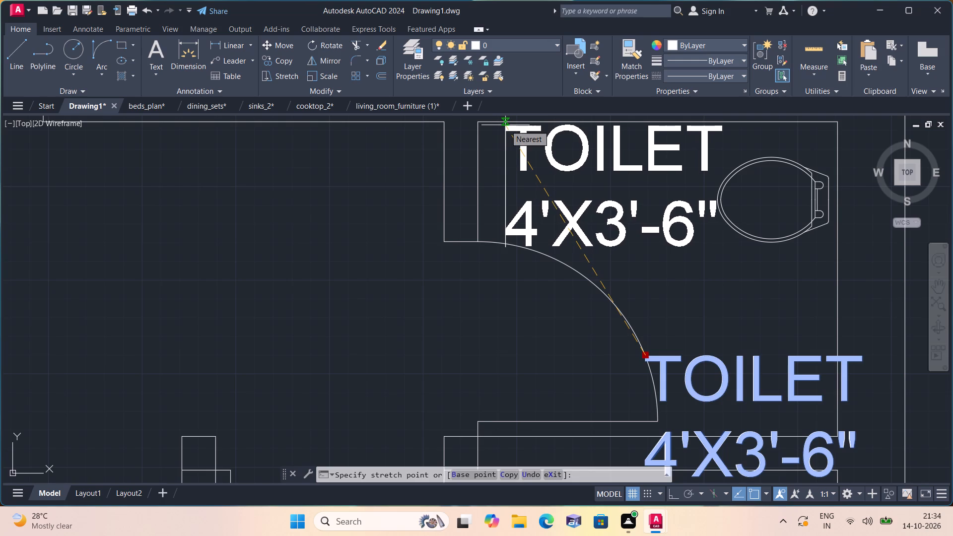
{"action": "left_click", "coordinate": [505, 125]}
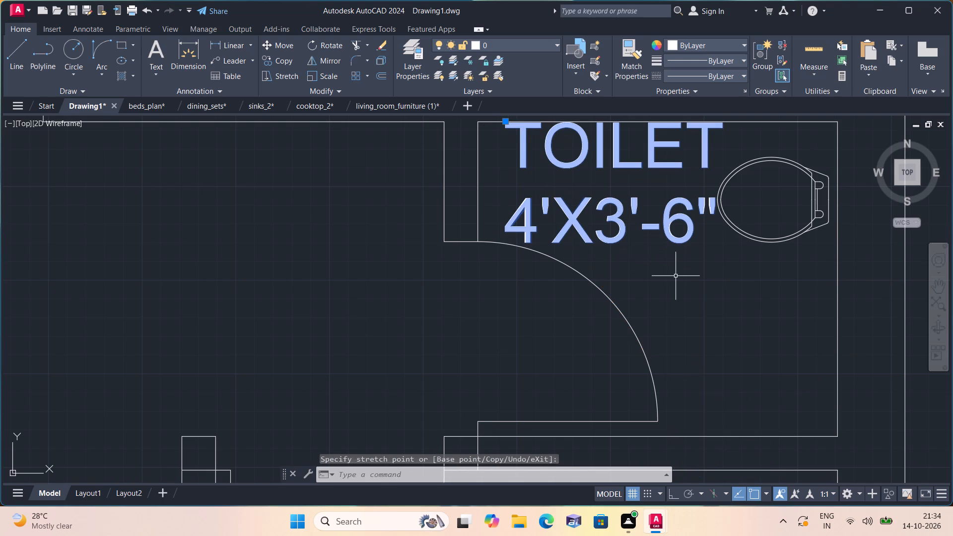
Move the upper-right apartment's BATHROOM 6'-11"X3'-6" label inside the room, beside the door swing and clear of the walls.
{"action": "scroll", "coordinate": [676, 277], "scroll_direction": "down", "scroll_amount": 1}
{"action": "scroll", "coordinate": [627, 227], "scroll_direction": "down", "scroll_amount": 1}
{"action": "middle_click_drag", "start_coordinate": [659, 331], "coordinate": [618, 237]}
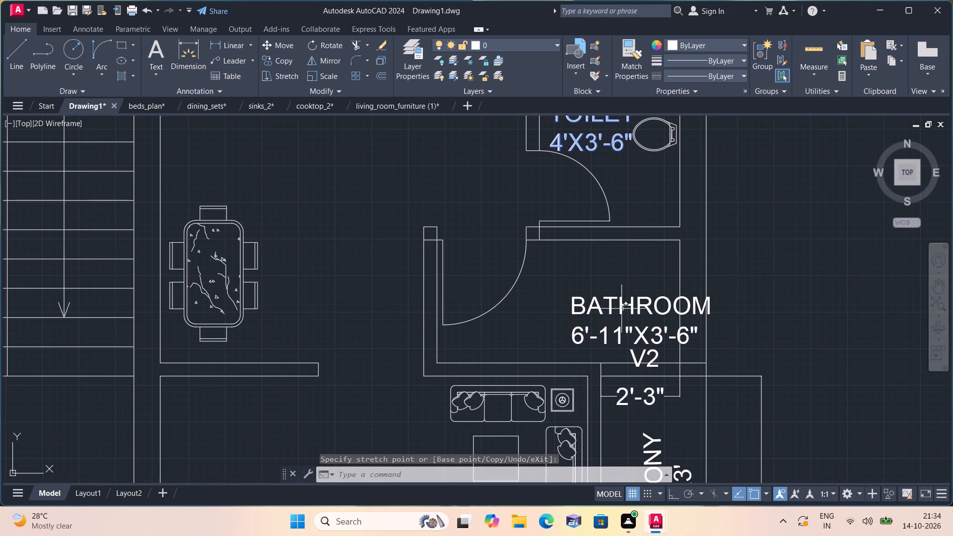
{"action": "left_click", "coordinate": [594, 315]}
{"action": "left_click", "coordinate": [565, 305]}
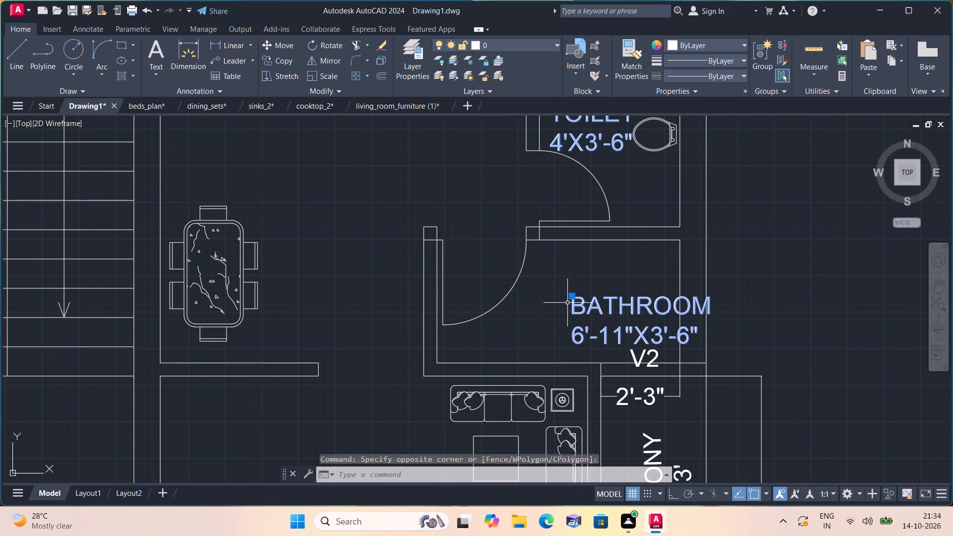
{"action": "left_click", "coordinate": [571, 298]}
{"action": "scroll", "coordinate": [509, 260], "scroll_direction": "up", "scroll_amount": 2}
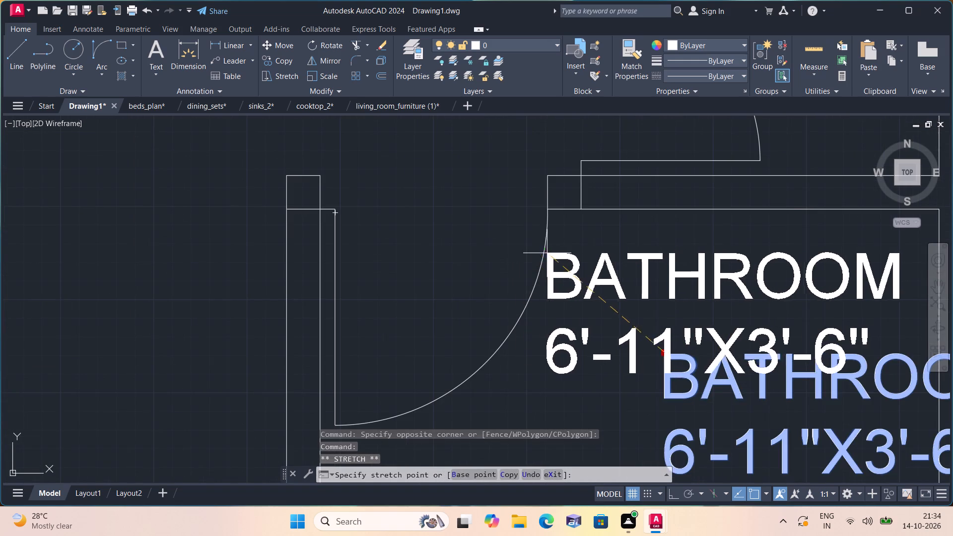
{"action": "scroll", "coordinate": [531, 255], "scroll_direction": "down", "scroll_amount": 1}
{"action": "left_click", "coordinate": [552, 244]}
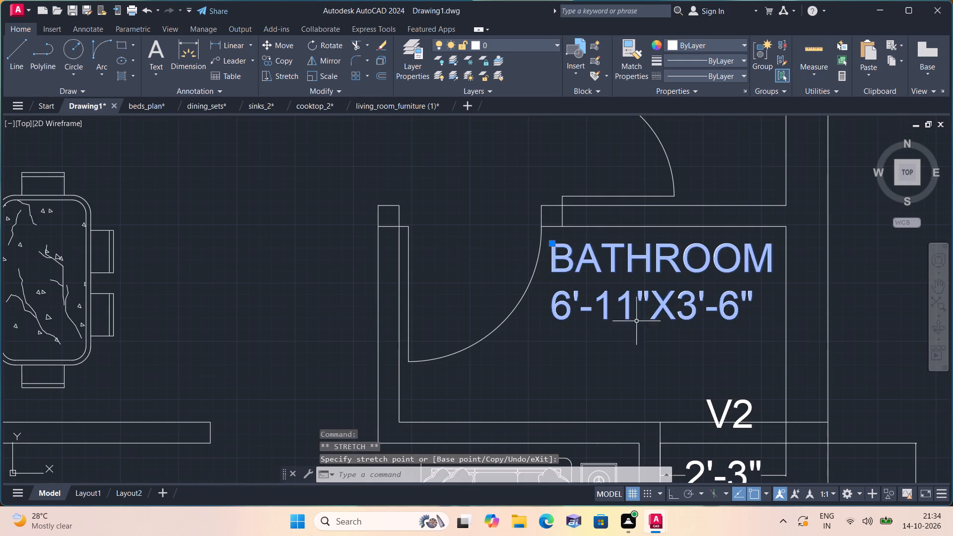
Move the V2 ventilator tag up into the bathroom, clear of the wall line above the 2'-3" dimension.
{"action": "middle_click_drag", "start_coordinate": [650, 346], "coordinate": [602, 287]}
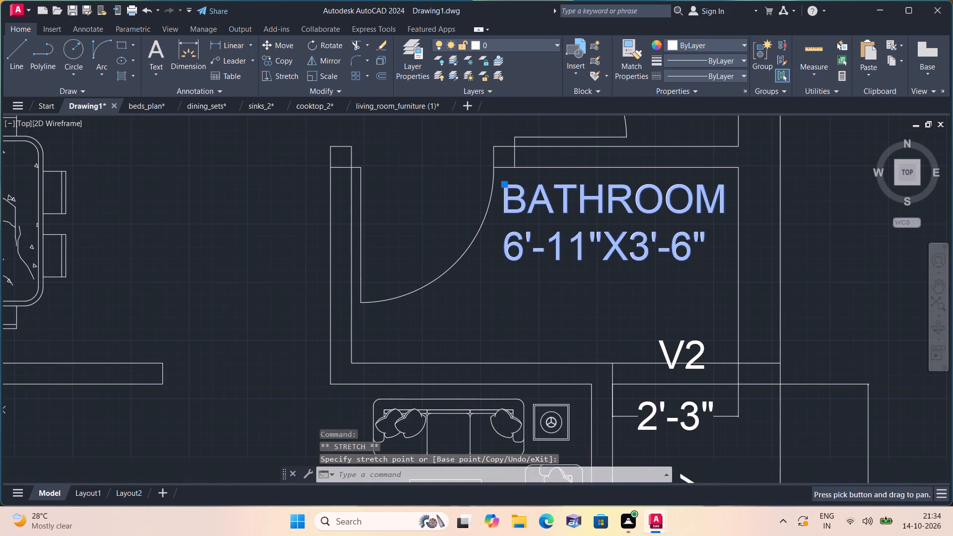
{"action": "middle_click_drag", "start_coordinate": [645, 347], "coordinate": [591, 250]}
{"action": "middle_click_drag", "start_coordinate": [588, 282], "coordinate": [558, 220]}
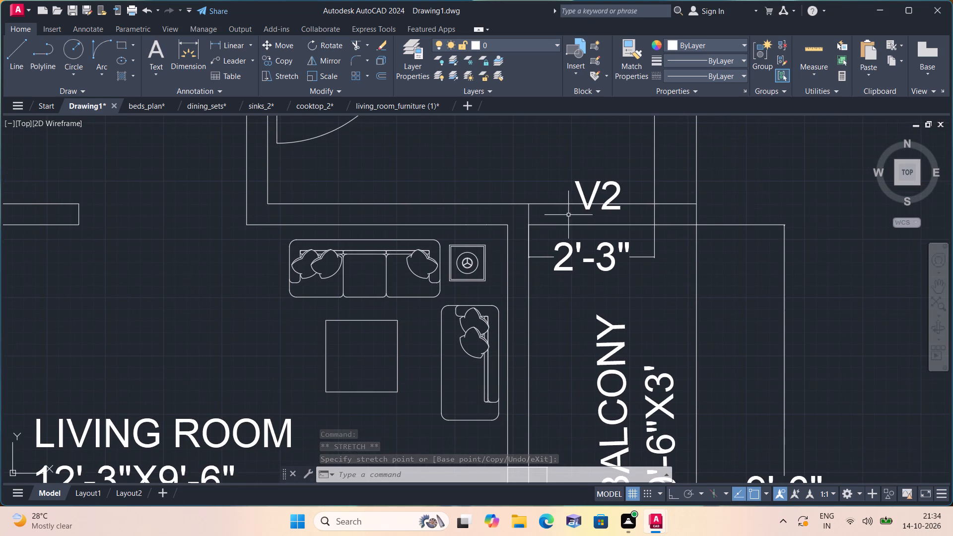
{"action": "left_click", "coordinate": [591, 191]}
{"action": "left_click", "coordinate": [575, 182]}
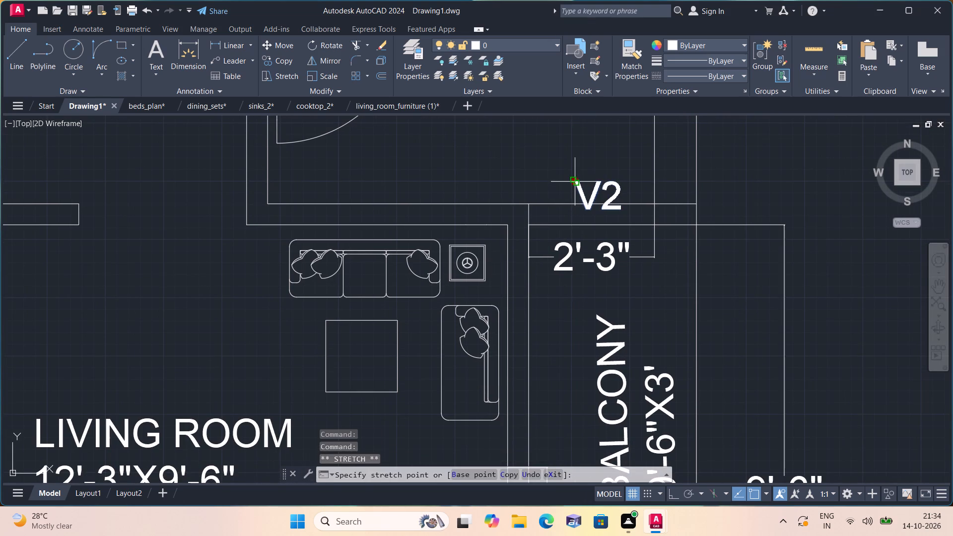
{"action": "left_click", "coordinate": [566, 163]}
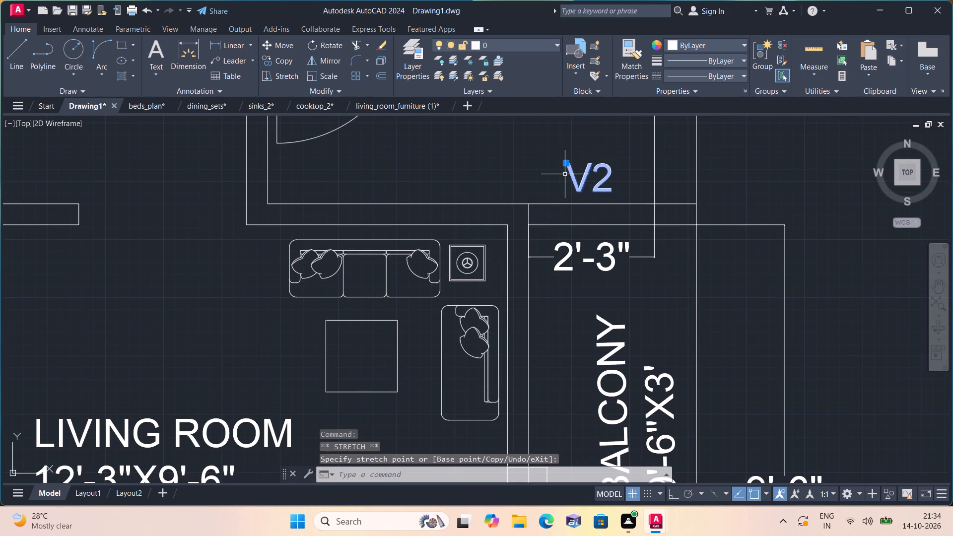
{"action": "key", "text": "Escape"}
Add the multiline text window tag "W6" beside the 3' window in the upper-right apartment's living room.
{"action": "scroll", "coordinate": [565, 174], "scroll_direction": "down", "scroll_amount": 2}
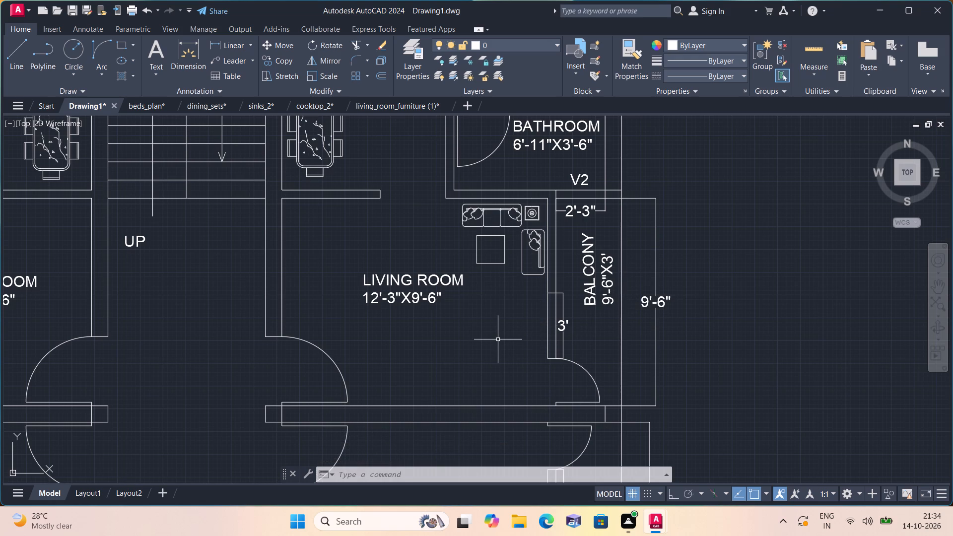
{"action": "type", "text": "mt"}
{"action": "key", "text": "space"}
{"action": "triple_click", "coordinate": [535, 335]}
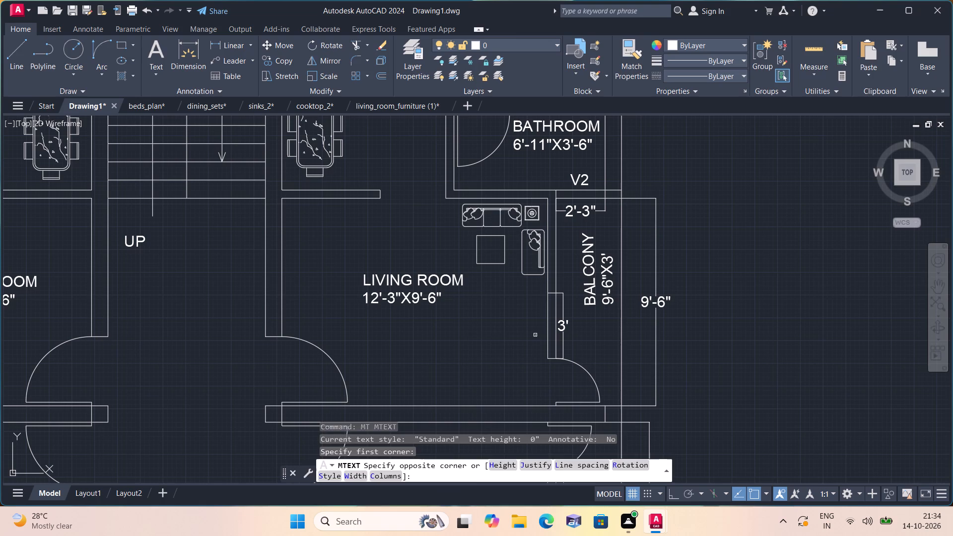
{"action": "key", "text": "w"}
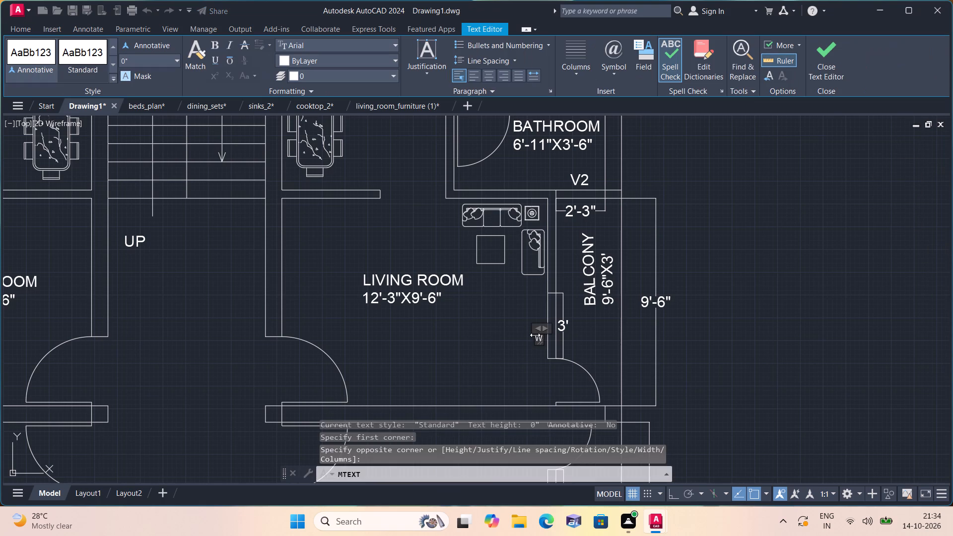
{"action": "key", "text": "6"}
{"action": "left_click", "coordinate": [524, 355]}
Set the text height of the W6 window tag to 6".
{"action": "scroll", "coordinate": [546, 352], "scroll_direction": "up", "scroll_amount": 2}
{"action": "left_click", "coordinate": [527, 347]}
{"action": "left_click", "coordinate": [496, 300]}
{"action": "right_click", "coordinate": [496, 300]}
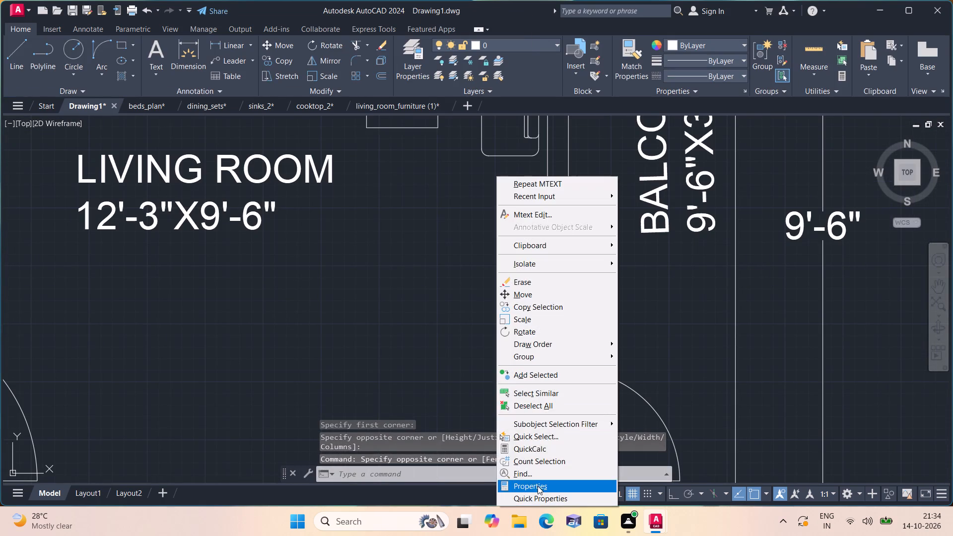
{"action": "left_click", "coordinate": [538, 486]}
{"action": "left_click", "coordinate": [86, 288]}
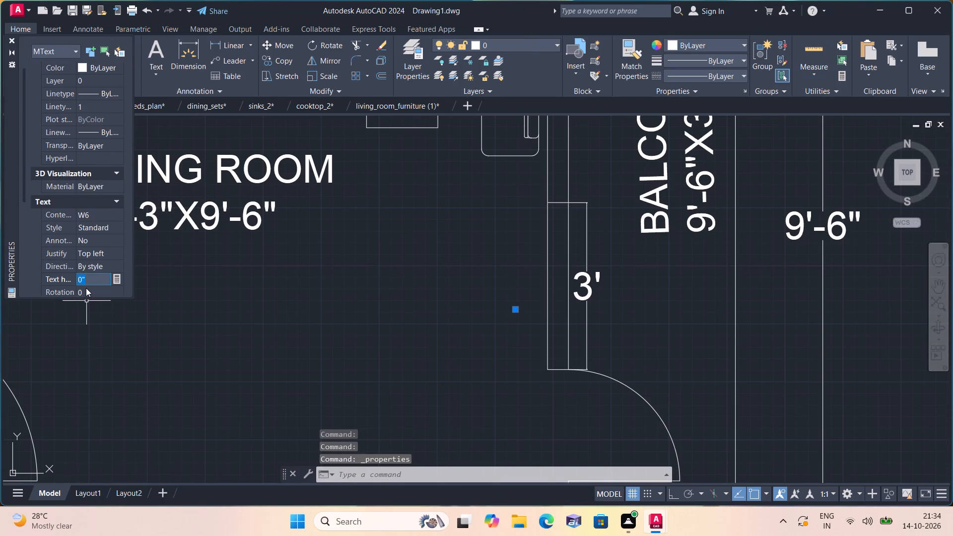
{"action": "key", "text": "BackSpace"}
{"action": "type", "text": "6\""}
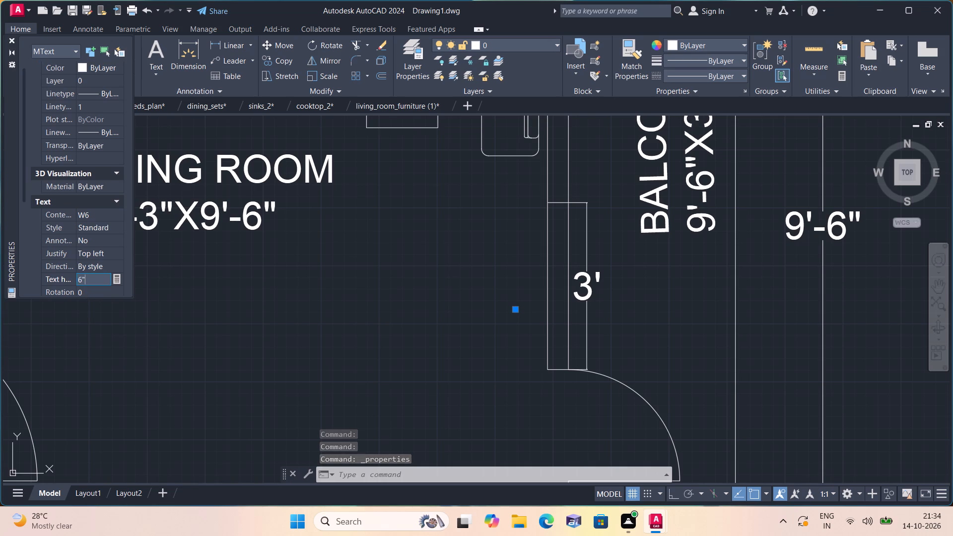
{"action": "left_click", "coordinate": [168, 336]}
{"action": "left_click", "coordinate": [11, 43]}
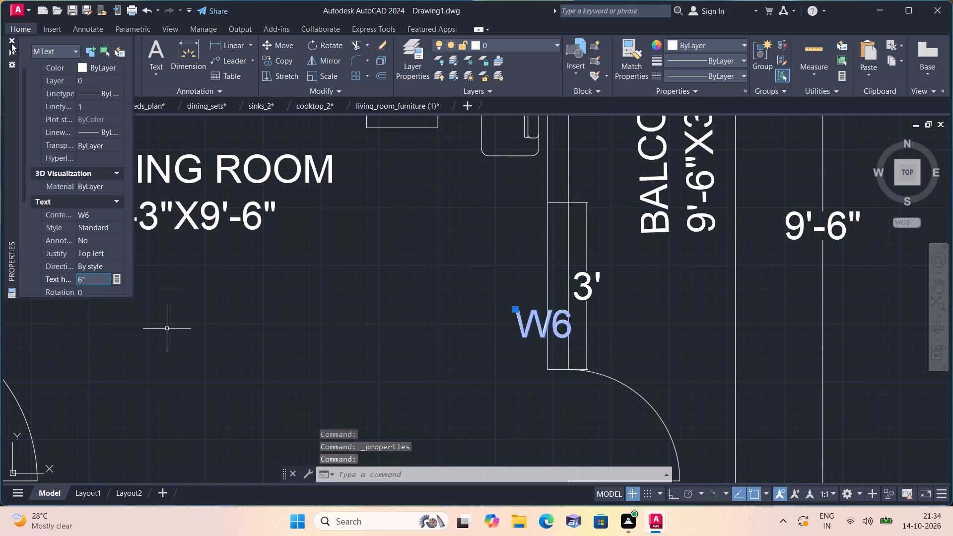
{"action": "key", "text": "Escape"}
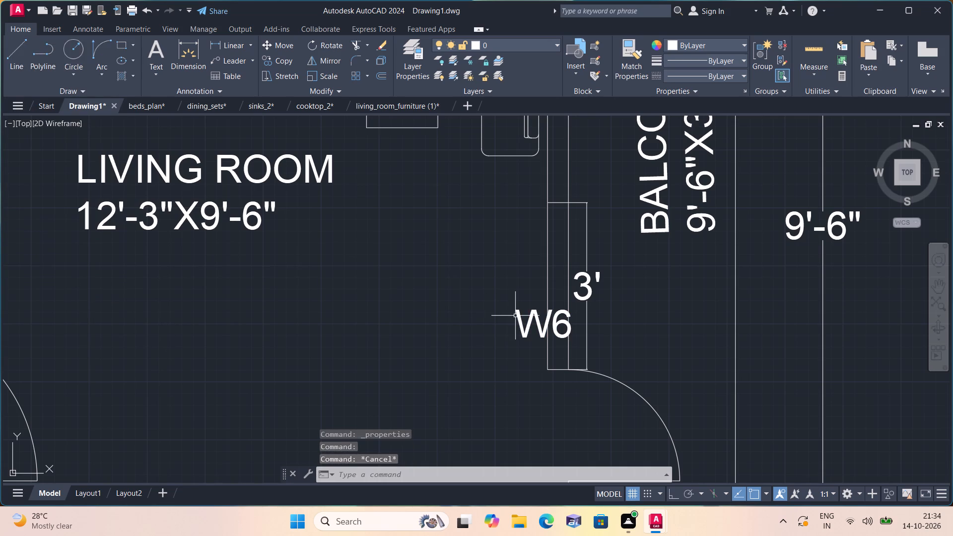
Move the W6 window tag up and left into the living room, clear of the 3' window and wall.
{"action": "left_click", "coordinate": [520, 319]}
{"action": "left_click", "coordinate": [513, 310]}
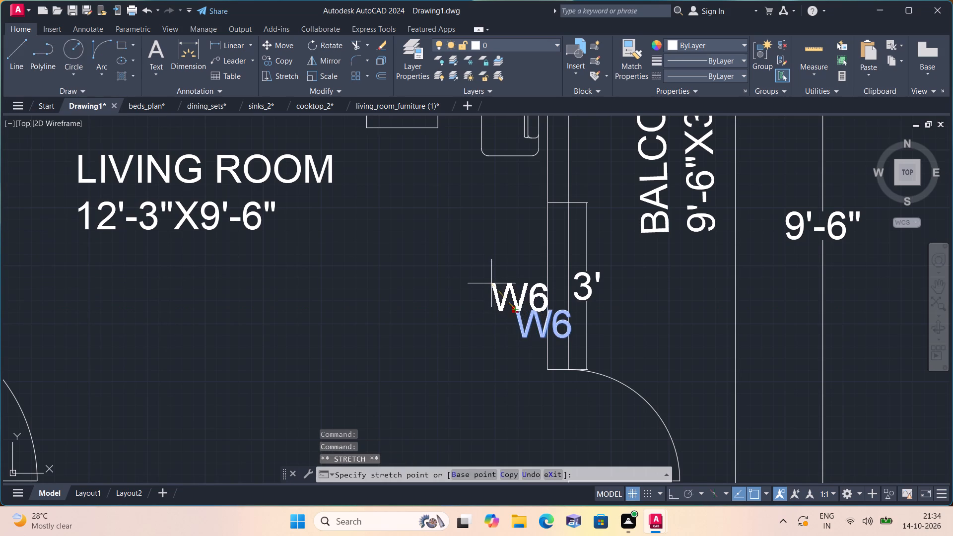
{"action": "left_click", "coordinate": [487, 277]}
{"action": "key", "text": "Escape"}
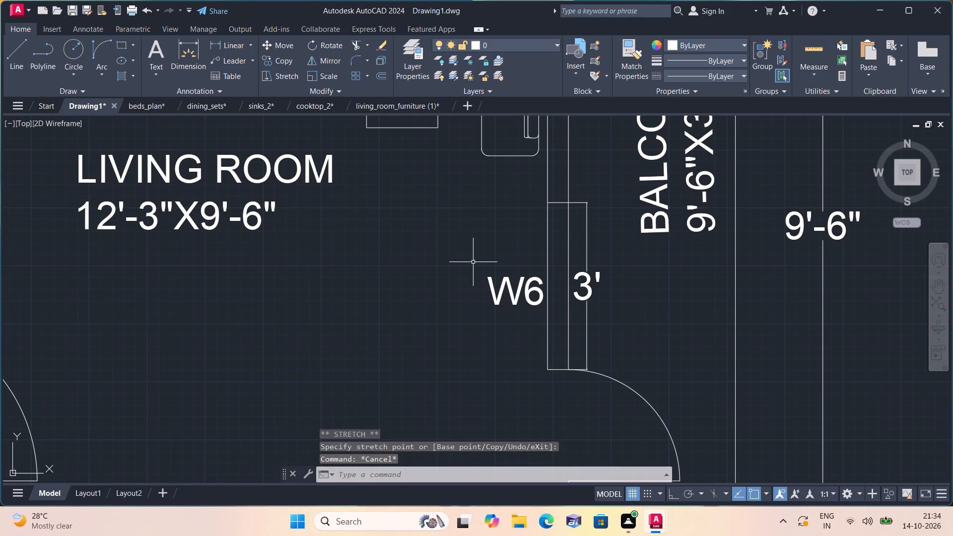
Move the W2 window tag in the upper-right bedroom up, closer to the 4' window and away from the bed.
{"action": "scroll", "coordinate": [473, 262], "scroll_direction": "down", "scroll_amount": 1}
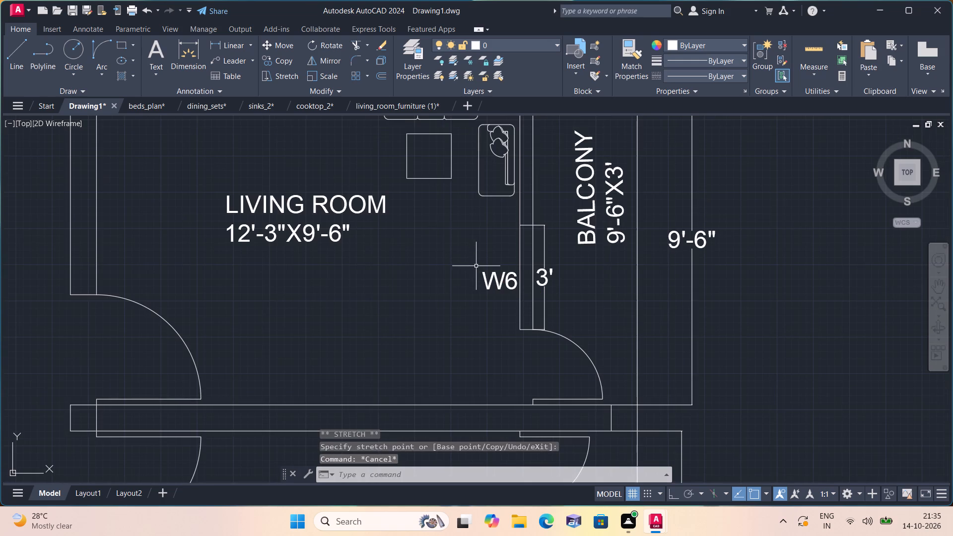
{"action": "scroll", "coordinate": [446, 249], "scroll_direction": "down", "scroll_amount": 1}
{"action": "middle_click_drag", "start_coordinate": [445, 249], "coordinate": [463, 361]}
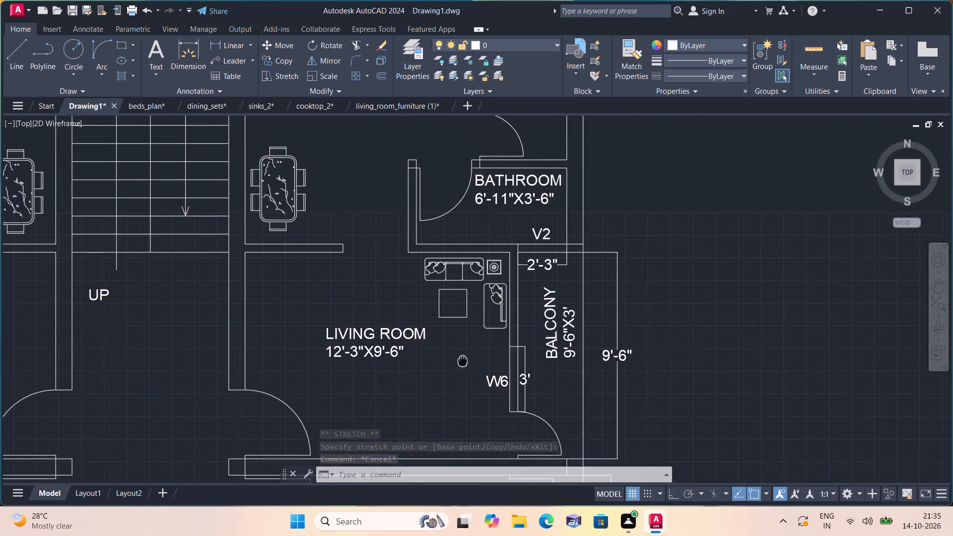
{"action": "scroll", "coordinate": [463, 360], "scroll_direction": "down", "scroll_amount": 2}
{"action": "scroll", "coordinate": [225, 171], "scroll_direction": "up", "scroll_amount": 1}
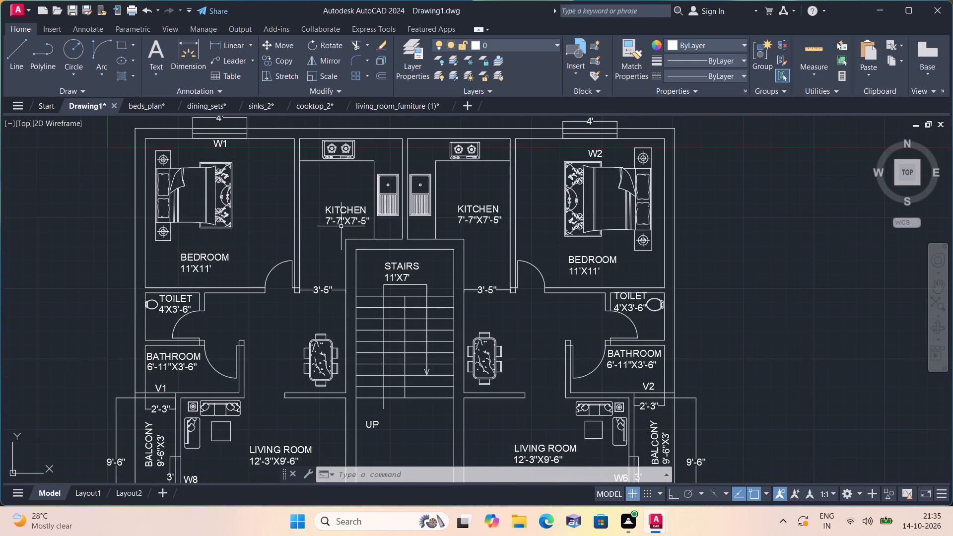
{"action": "middle_click_drag", "start_coordinate": [528, 157], "coordinate": [522, 209]}
{"action": "scroll", "coordinate": [584, 200], "scroll_direction": "up", "scroll_amount": 1}
{"action": "left_click", "coordinate": [590, 214]}
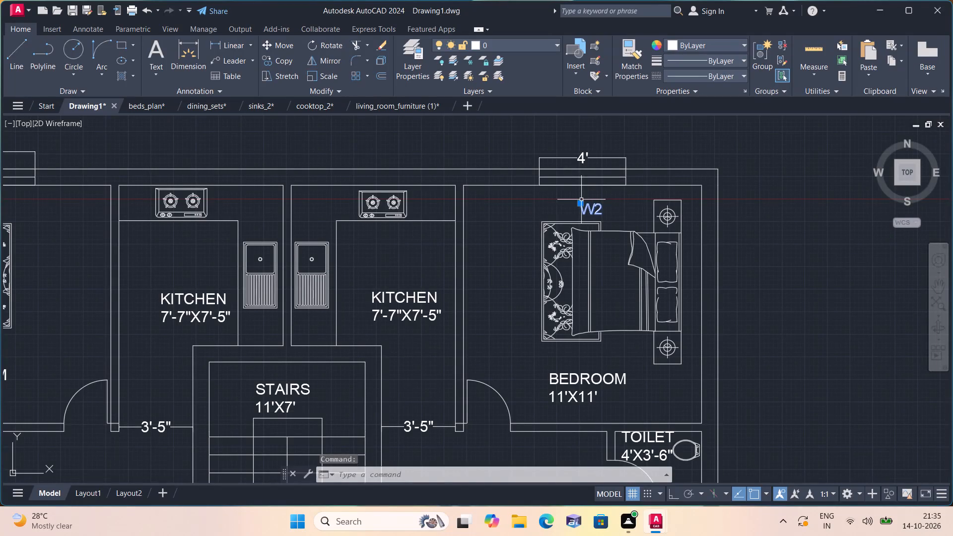
{"action": "left_click", "coordinate": [582, 204]}
{"action": "scroll", "coordinate": [582, 204], "scroll_direction": "up", "scroll_amount": 2}
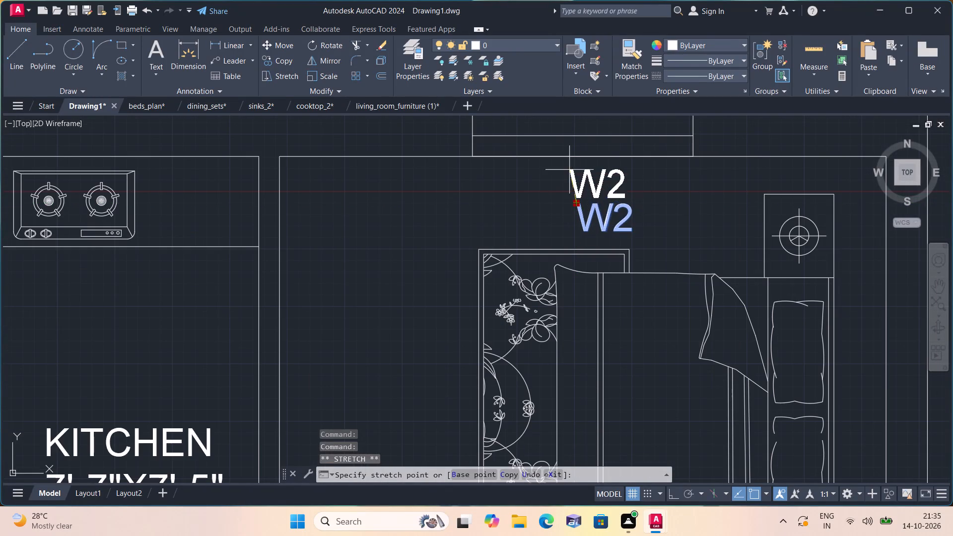
{"action": "left_click", "coordinate": [568, 168]}
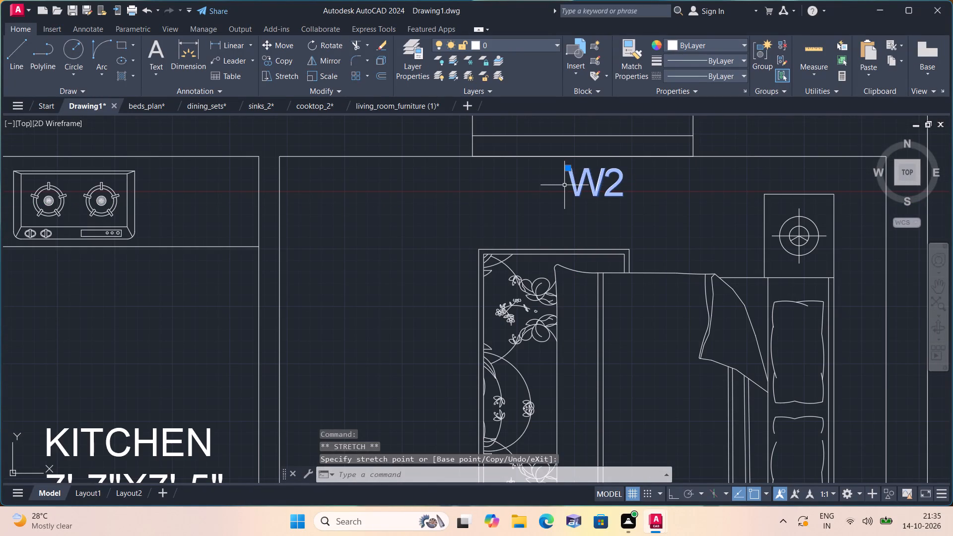
{"action": "key", "text": "Escape"}
Move the W4 window tag off the 4' window and wall, up and left into the lower-right bedroom.
{"action": "scroll", "coordinate": [304, 278], "scroll_direction": "down", "scroll_amount": 3}
{"action": "middle_click_drag", "start_coordinate": [200, 302], "coordinate": [412, 252]}
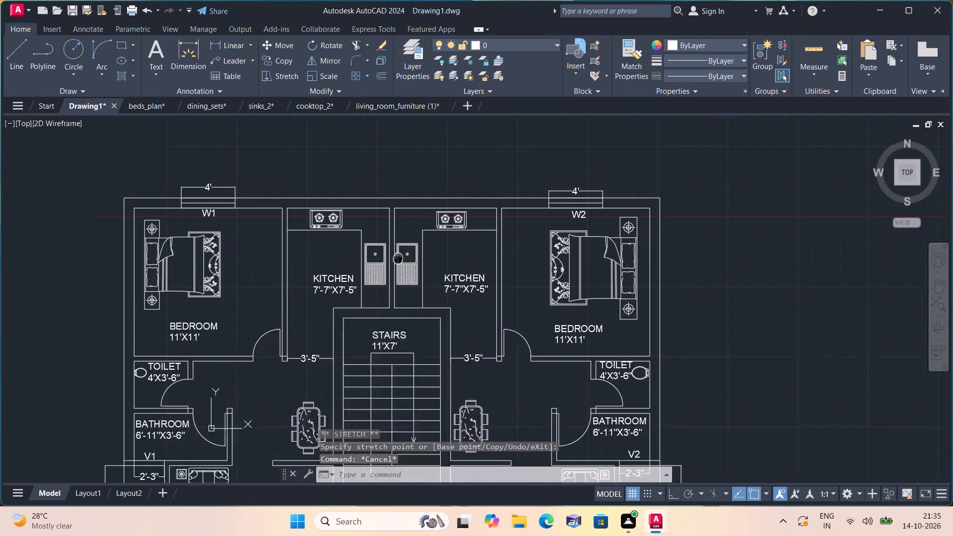
{"action": "middle_click_drag", "start_coordinate": [412, 252], "coordinate": [418, 249]}
{"action": "scroll", "coordinate": [411, 266], "scroll_direction": "down", "scroll_amount": 1}
{"action": "middle_click_drag", "start_coordinate": [408, 266], "coordinate": [422, 182]}
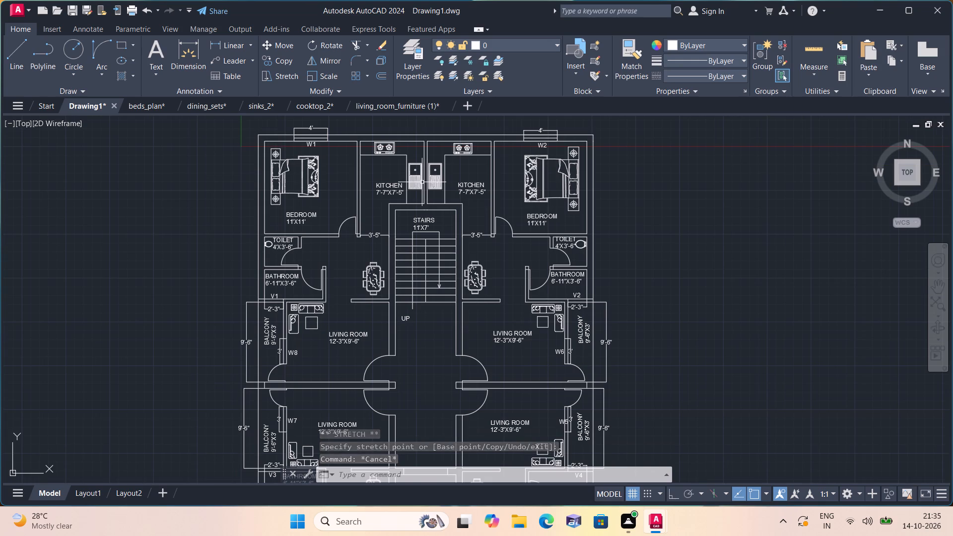
{"action": "scroll", "coordinate": [450, 286], "scroll_direction": "down", "scroll_amount": 1}
{"action": "middle_click_drag", "start_coordinate": [446, 286], "coordinate": [435, 156]}
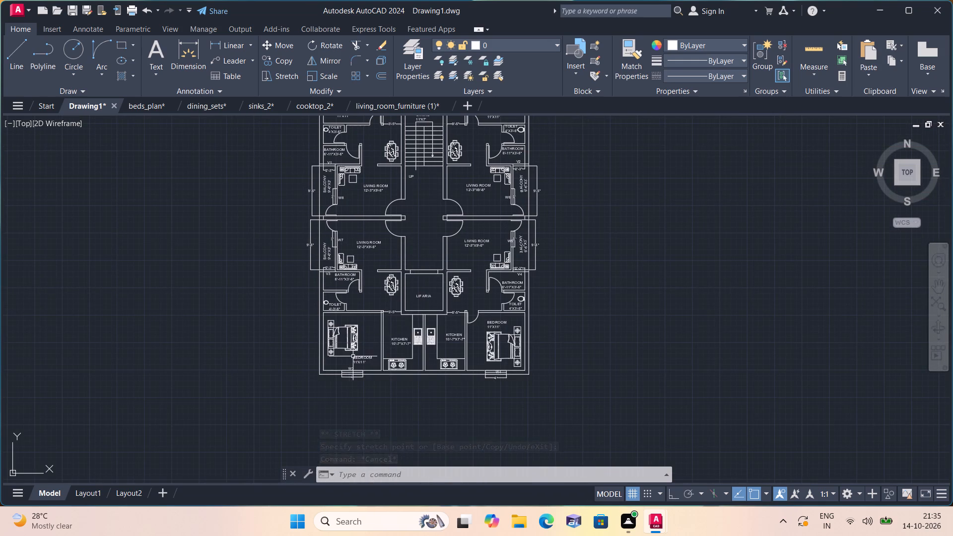
{"action": "scroll", "coordinate": [353, 356], "scroll_direction": "up", "scroll_amount": 2}
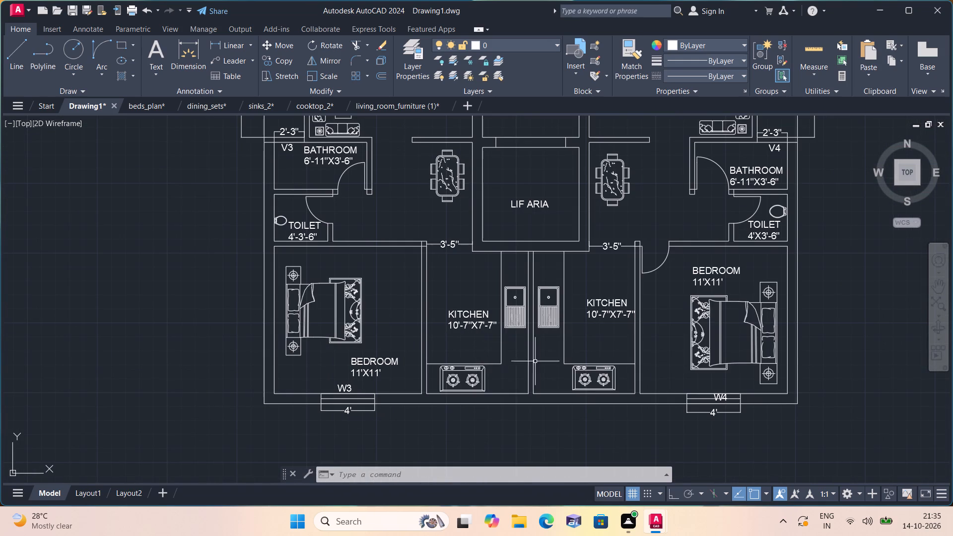
{"action": "scroll", "coordinate": [736, 404], "scroll_direction": "up", "scroll_amount": 3}
{"action": "left_click", "coordinate": [674, 387]}
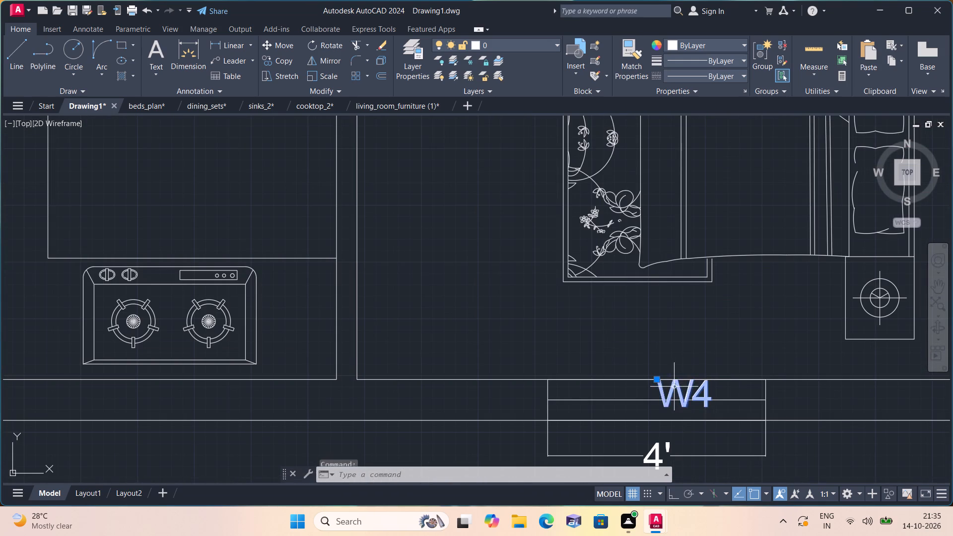
{"action": "left_click", "coordinate": [659, 382]}
{"action": "left_click", "coordinate": [630, 343]}
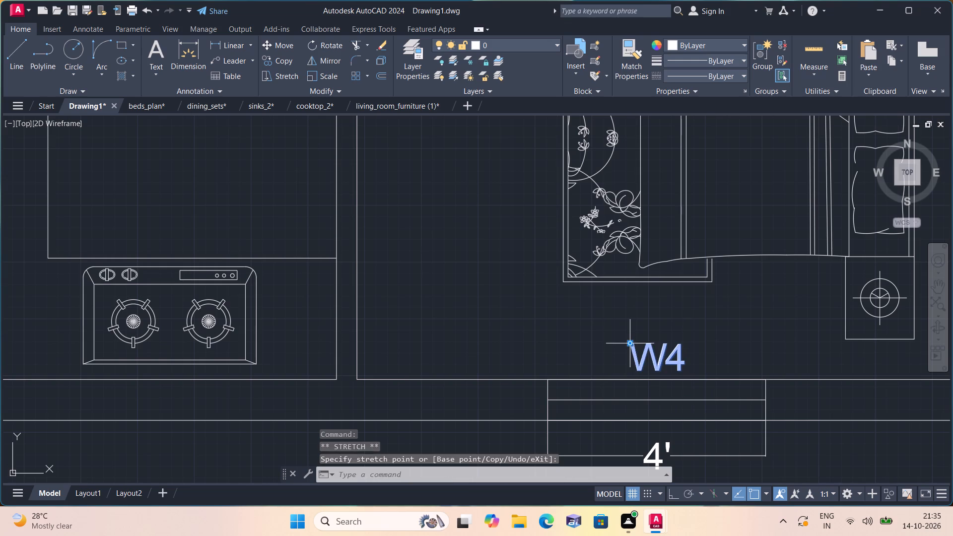
{"action": "key", "text": "Escape"}
Move the W5 window tag in the lower-right apartment's living room up and left, clear of the wall and the 3' window.
{"action": "scroll", "coordinate": [621, 322], "scroll_direction": "down", "scroll_amount": 2}
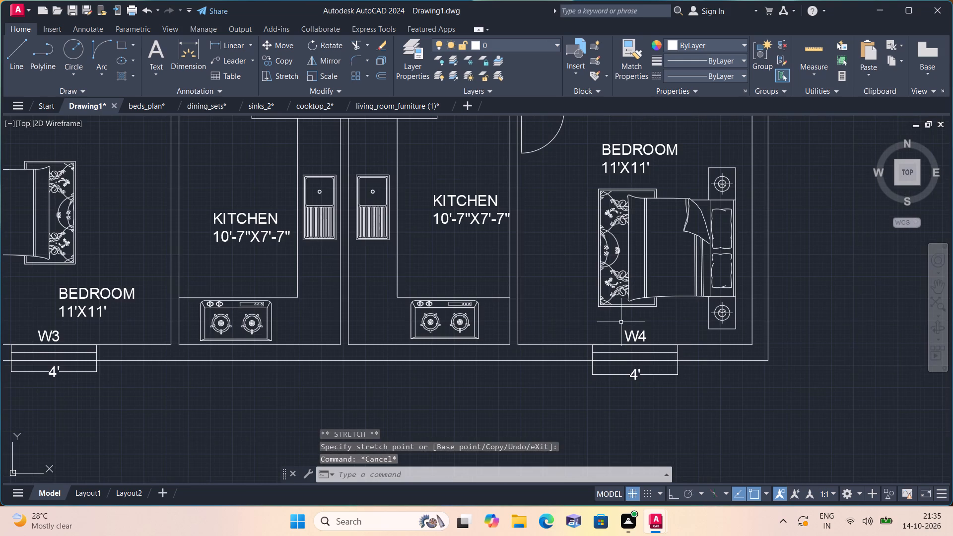
{"action": "middle_click_drag", "start_coordinate": [619, 322], "coordinate": [595, 351]}
{"action": "scroll", "coordinate": [644, 350], "scroll_direction": "down", "scroll_amount": 2}
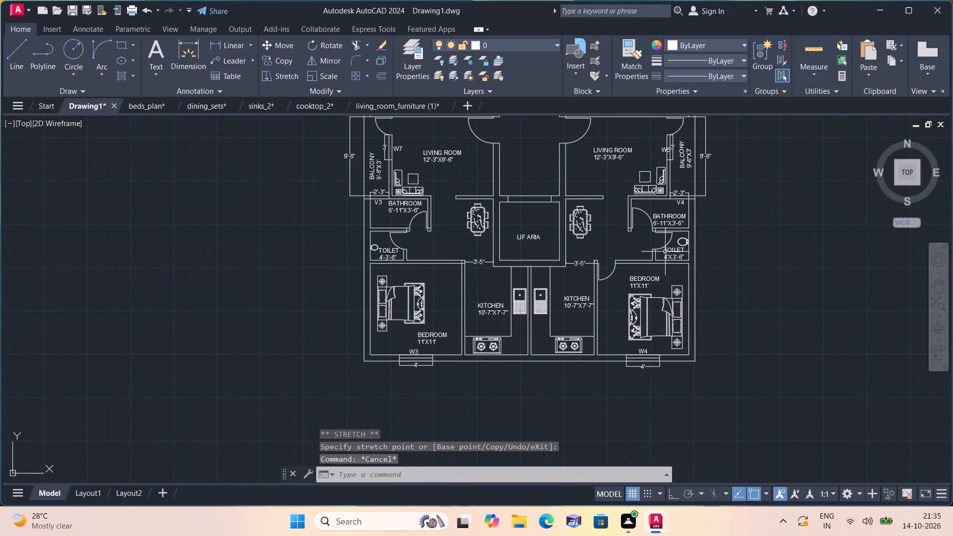
{"action": "scroll", "coordinate": [666, 240], "scroll_direction": "up", "scroll_amount": 1}
{"action": "middle_click_drag", "start_coordinate": [666, 240], "coordinate": [654, 344]}
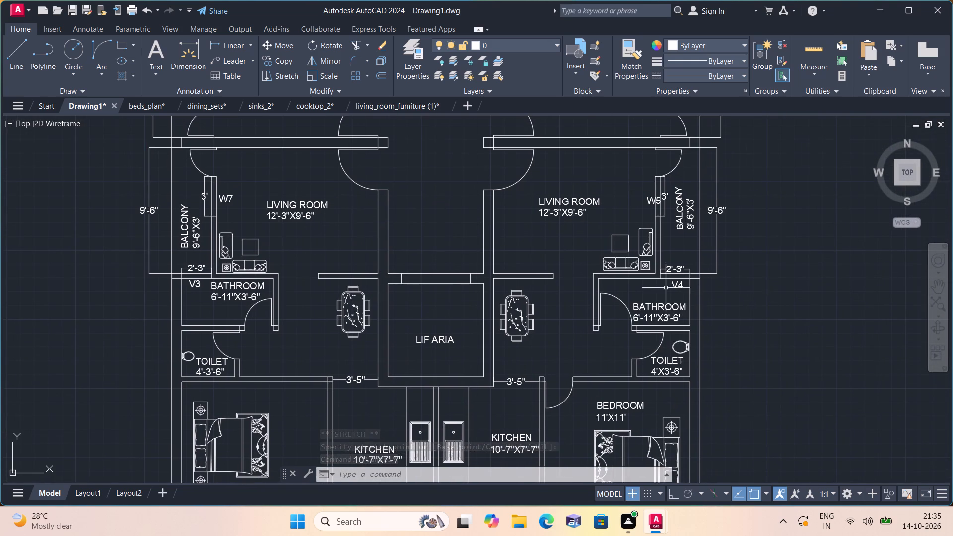
{"action": "middle_click_drag", "start_coordinate": [660, 261], "coordinate": [647, 369]}
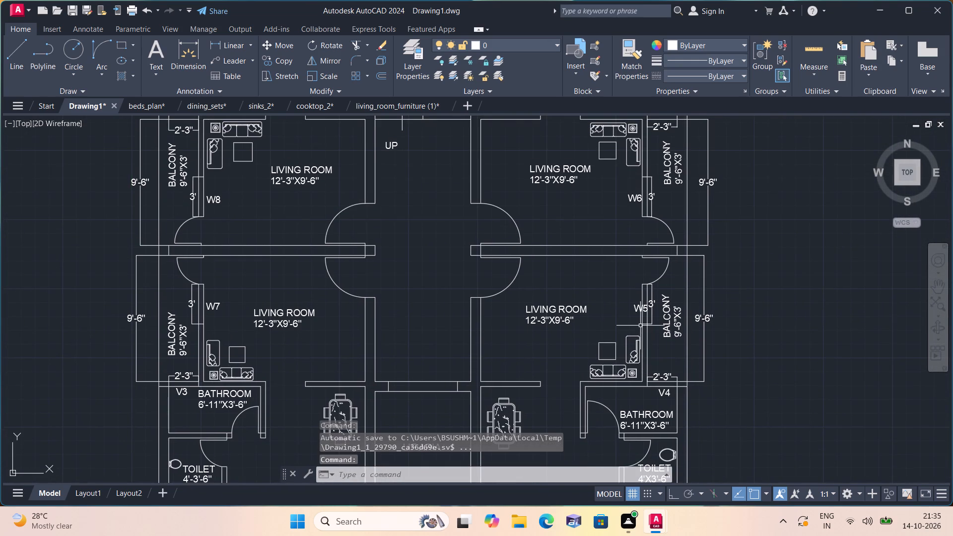
{"action": "scroll", "coordinate": [640, 326], "scroll_direction": "up", "scroll_amount": 1}
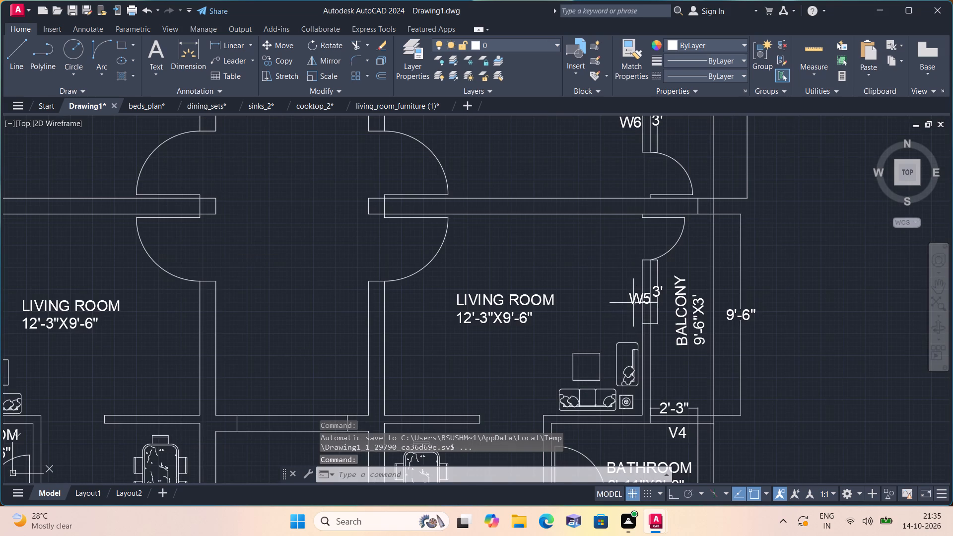
{"action": "left_click", "coordinate": [633, 301]}
{"action": "left_click", "coordinate": [632, 295]}
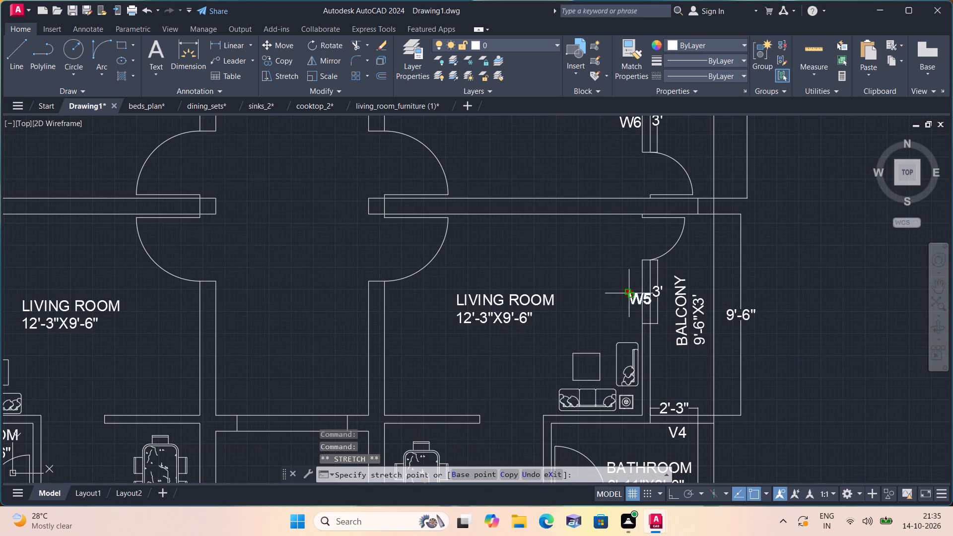
{"action": "left_click", "coordinate": [618, 284]}
{"action": "middle_click_drag", "start_coordinate": [609, 266], "coordinate": [611, 282]}
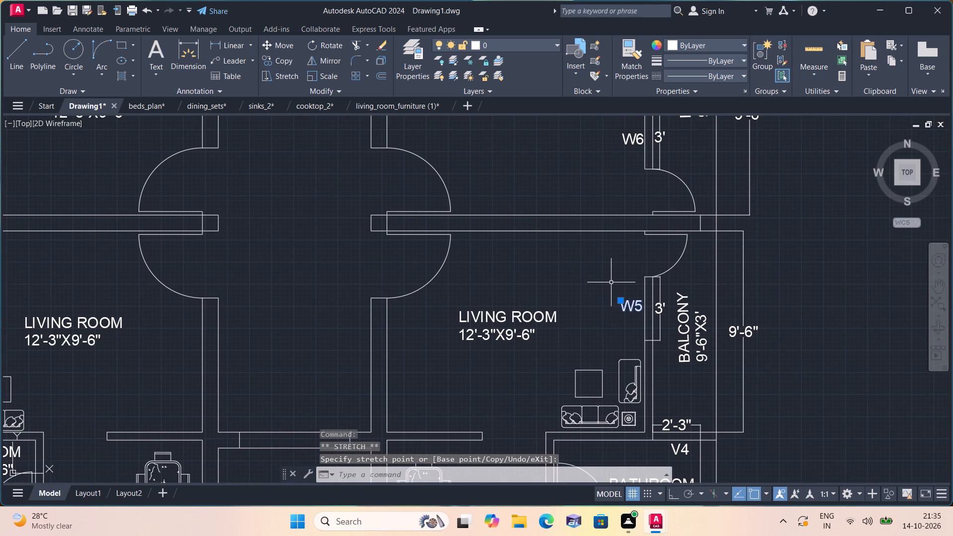
{"action": "key", "text": "Escape"}
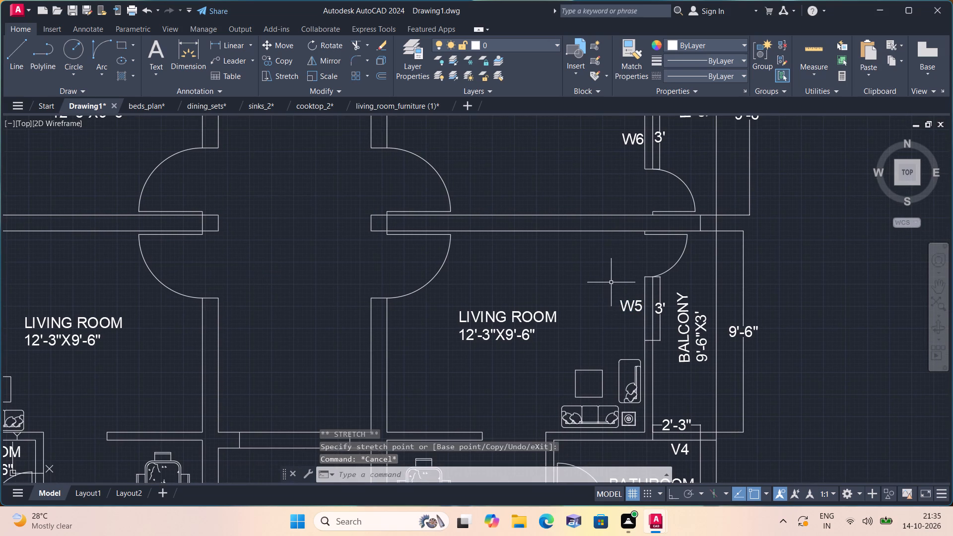
Check the room labels and the window and ventilator tags across all four apartments.
{"action": "scroll", "coordinate": [611, 282], "scroll_direction": "down", "scroll_amount": 1}
{"action": "middle_click_drag", "start_coordinate": [428, 344], "coordinate": [458, 296]}
{"action": "scroll", "coordinate": [428, 344], "scroll_direction": "down", "scroll_amount": 1}
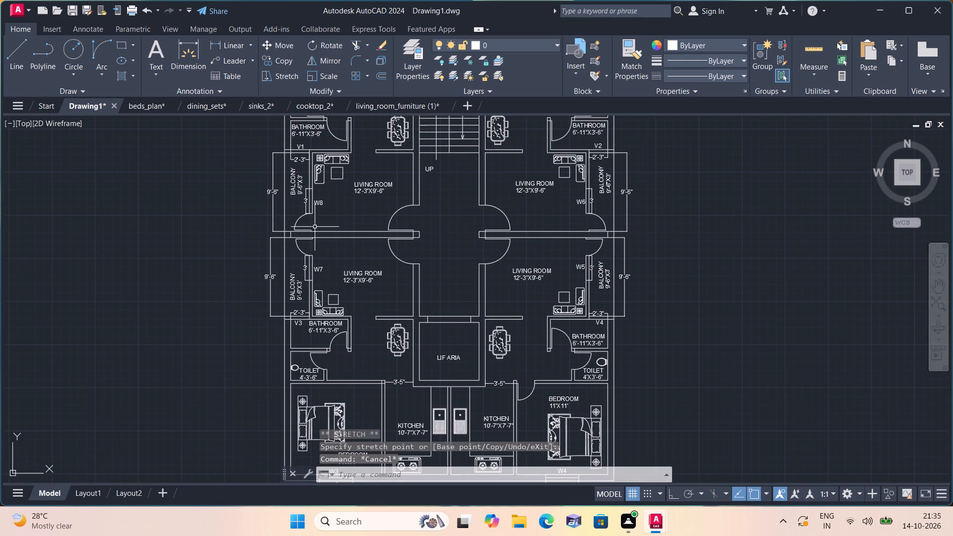
{"action": "middle_click_drag", "start_coordinate": [328, 218], "coordinate": [321, 369]}
{"action": "scroll", "coordinate": [321, 369], "scroll_direction": "up", "scroll_amount": 1}
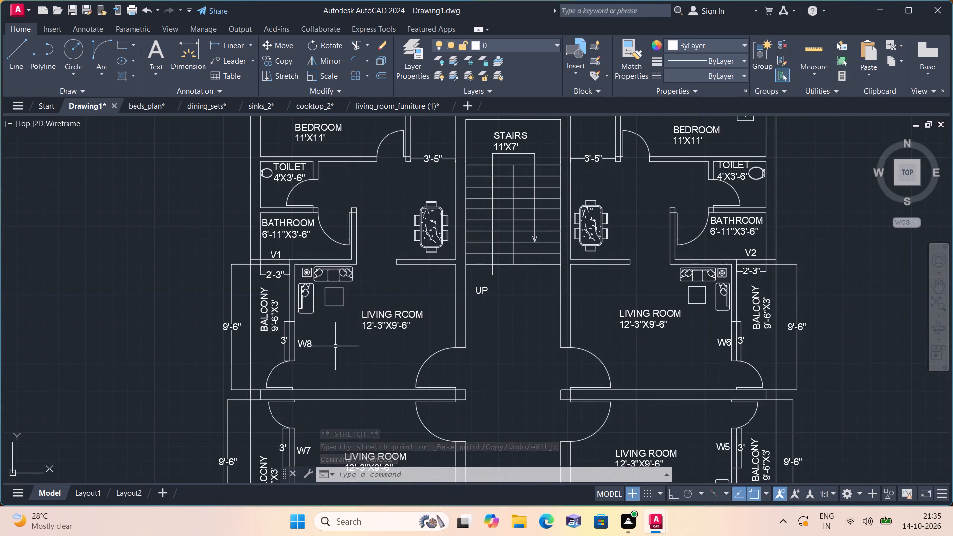
{"action": "scroll", "coordinate": [355, 332], "scroll_direction": "up", "scroll_amount": 1}
{"action": "scroll", "coordinate": [355, 332], "scroll_direction": "down", "scroll_amount": 1}
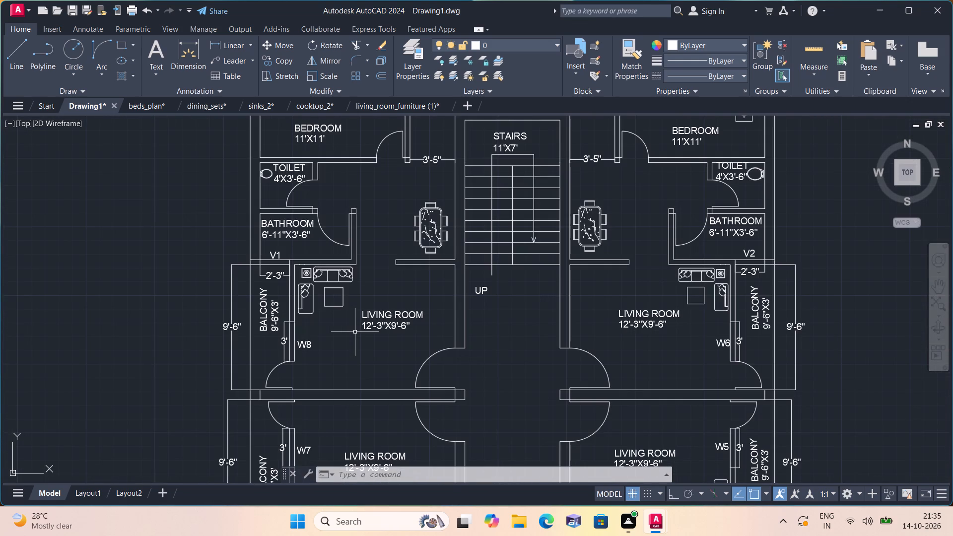
{"action": "scroll", "coordinate": [349, 345], "scroll_direction": "down", "scroll_amount": 1}
{"action": "scroll", "coordinate": [324, 293], "scroll_direction": "up", "scroll_amount": 1}
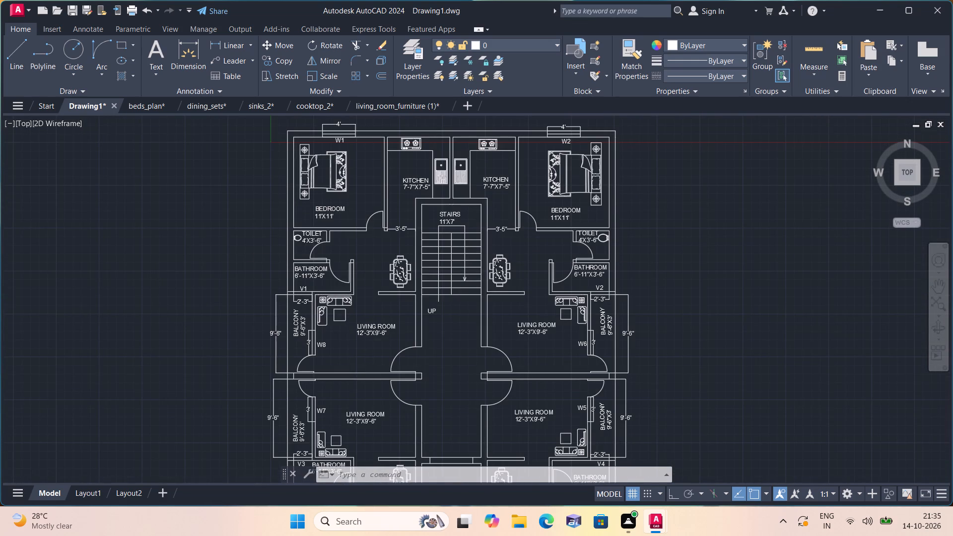
{"action": "middle_click_drag", "start_coordinate": [406, 313], "coordinate": [371, 249]}
{"action": "scroll", "coordinate": [405, 313], "scroll_direction": "down", "scroll_amount": 1}
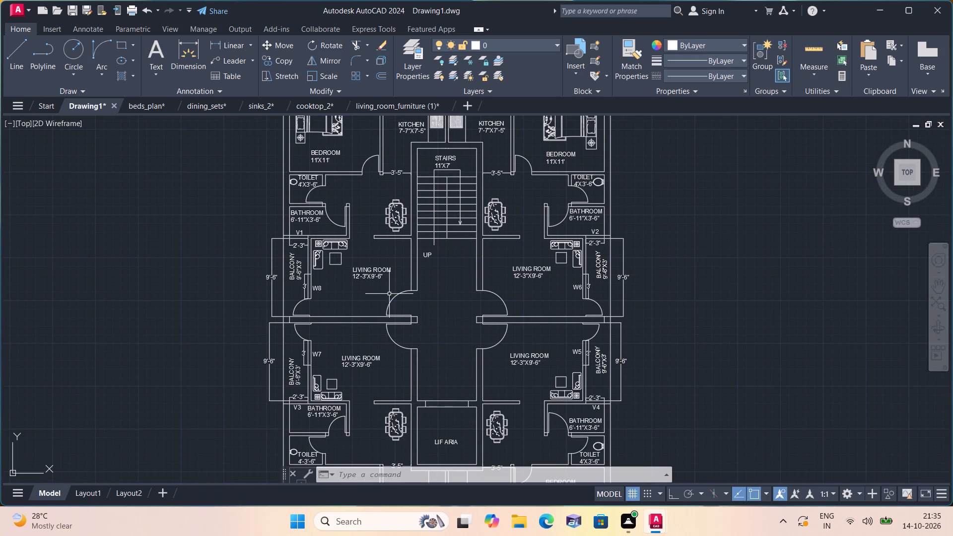
{"action": "middle_click_drag", "start_coordinate": [392, 321], "coordinate": [355, 250]}
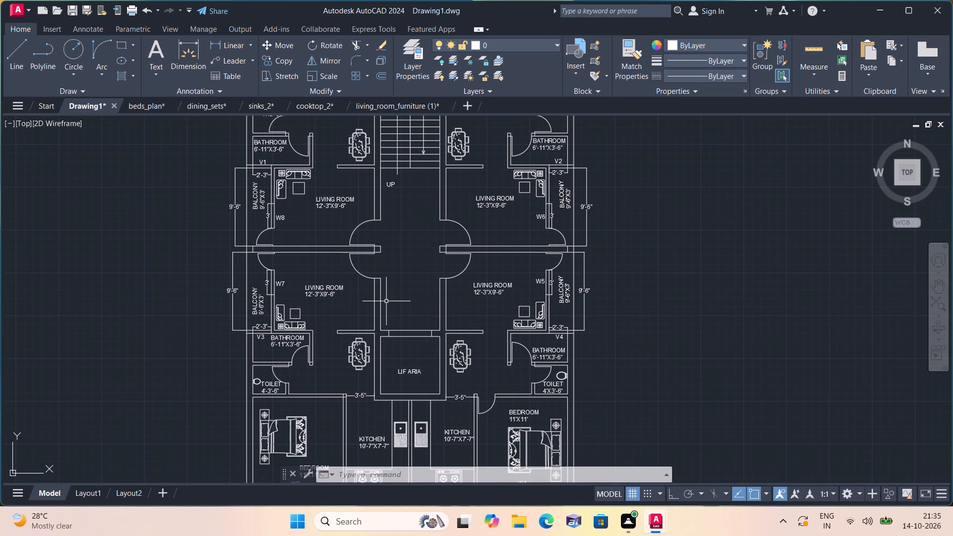
{"action": "middle_click_drag", "start_coordinate": [385, 305], "coordinate": [361, 249]}
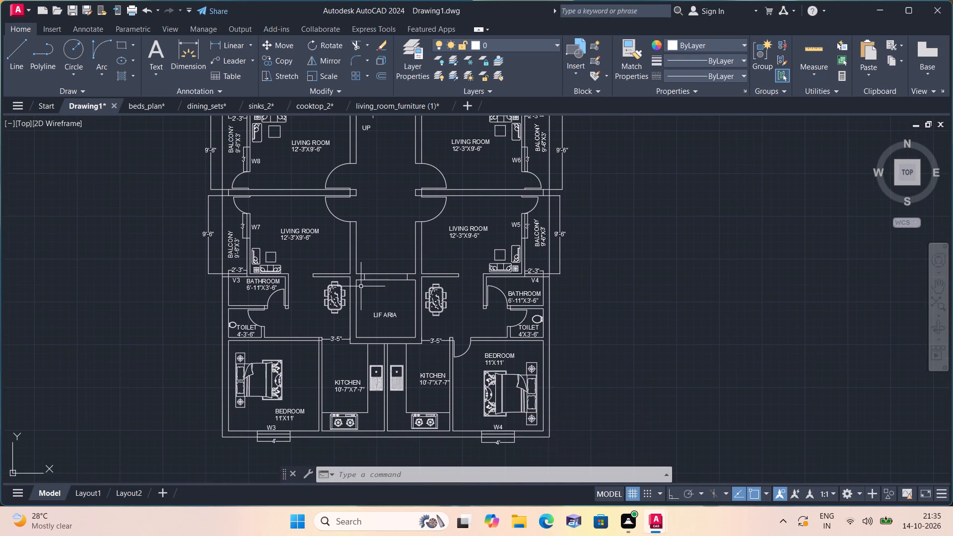
{"action": "middle_click", "coordinate": [359, 274]}
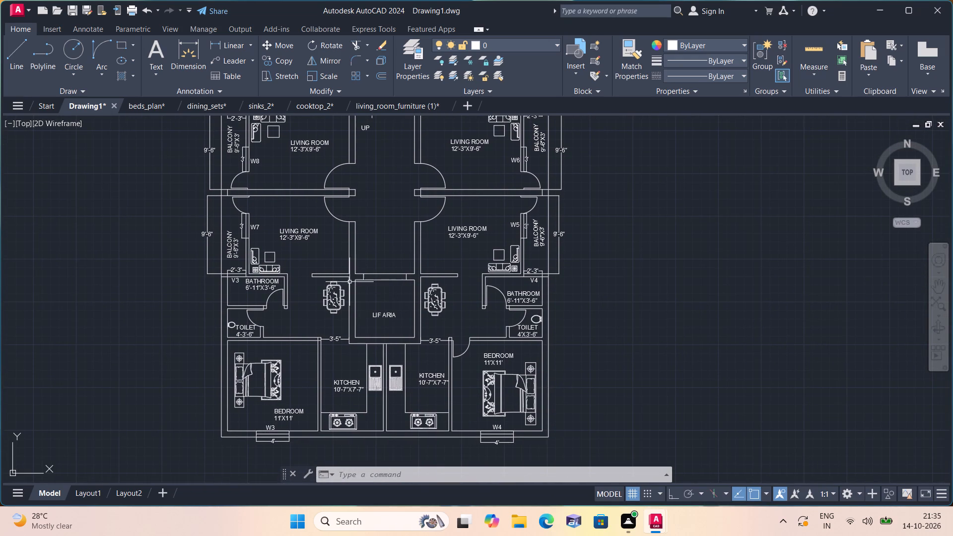
Add a linear dimension for the building's overall width between its upper outer corners, placed above the plan.
{"action": "middle_click_drag", "start_coordinate": [306, 221], "coordinate": [340, 401]}
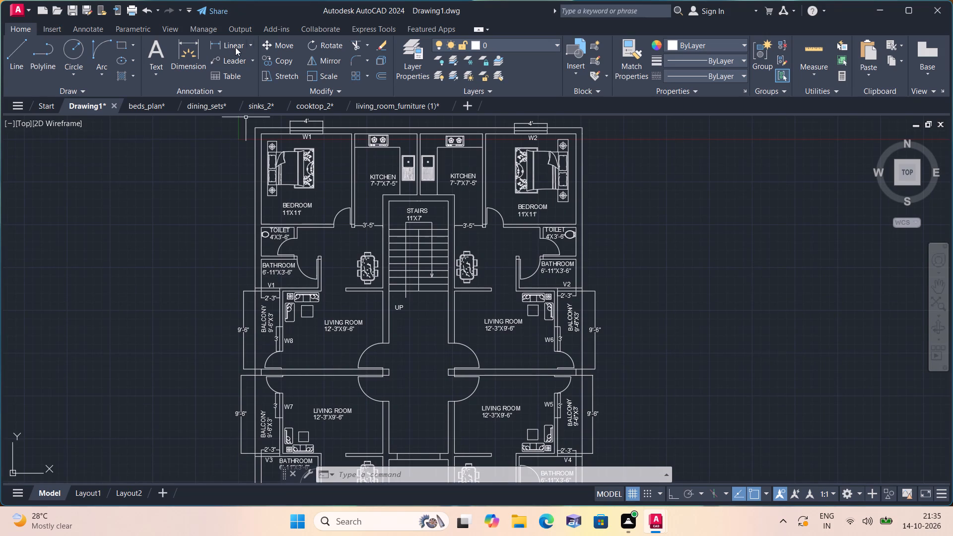
{"action": "left_click", "coordinate": [235, 47]}
{"action": "middle_click_drag", "start_coordinate": [204, 236], "coordinate": [224, 344]}
{"action": "left_click", "coordinate": [273, 235]}
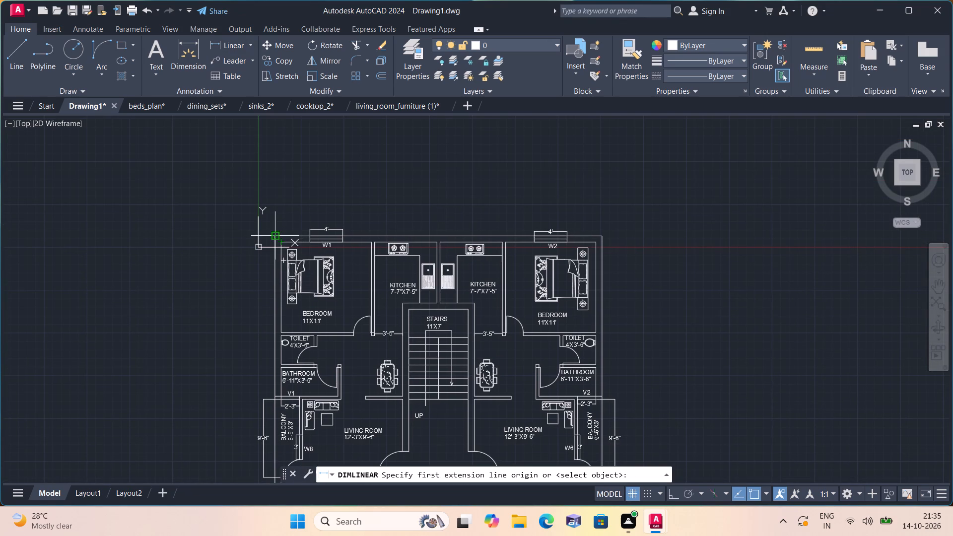
{"action": "left_click", "coordinate": [602, 233]}
{"action": "left_click", "coordinate": [593, 192]}
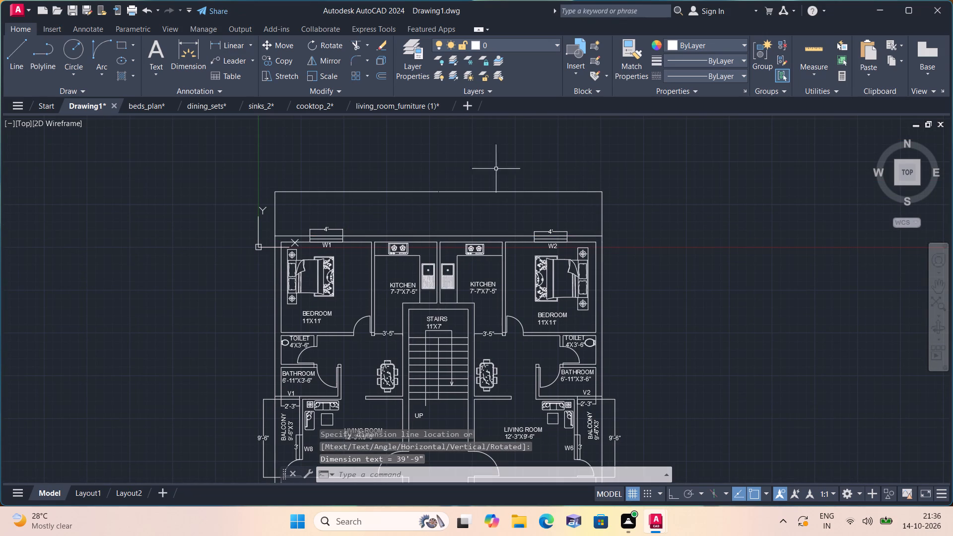
Add a linear dimension for the building's overall length between its left outer corners, placed left of the balconies.
{"action": "left_click", "coordinate": [231, 44]}
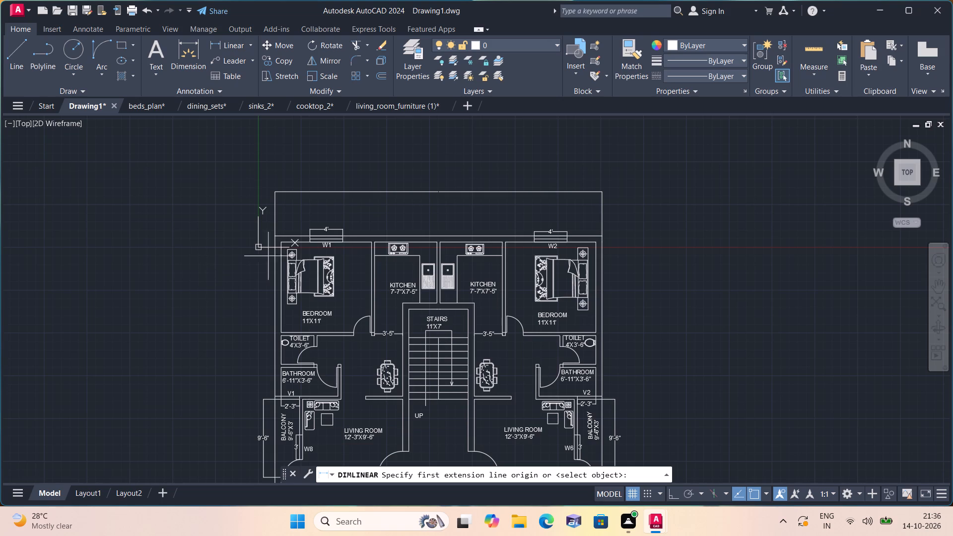
{"action": "left_click", "coordinate": [276, 238]}
{"action": "middle_click_drag", "start_coordinate": [262, 309], "coordinate": [286, 139]}
{"action": "scroll", "coordinate": [262, 230], "scroll_direction": "down", "scroll_amount": 1}
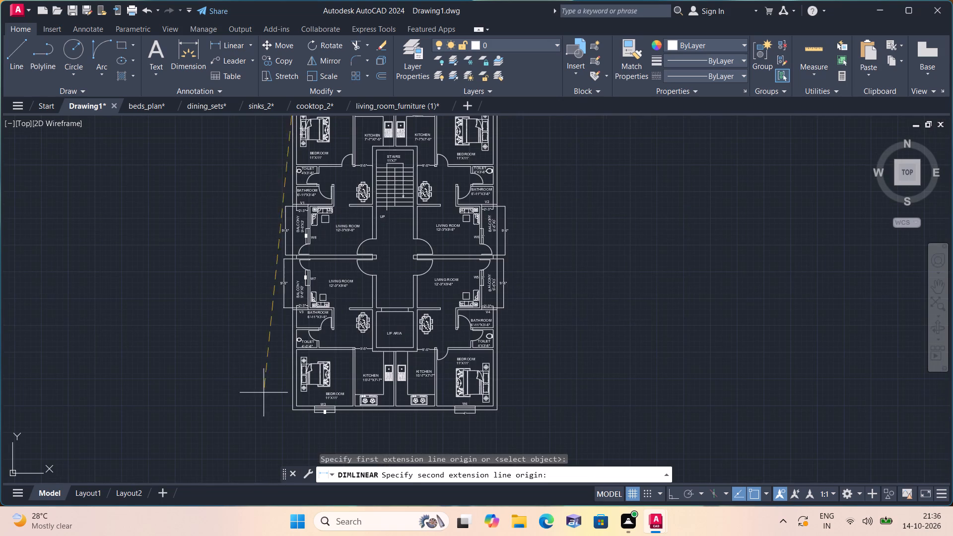
{"action": "left_click", "coordinate": [290, 412]}
{"action": "left_click", "coordinate": [213, 398]}
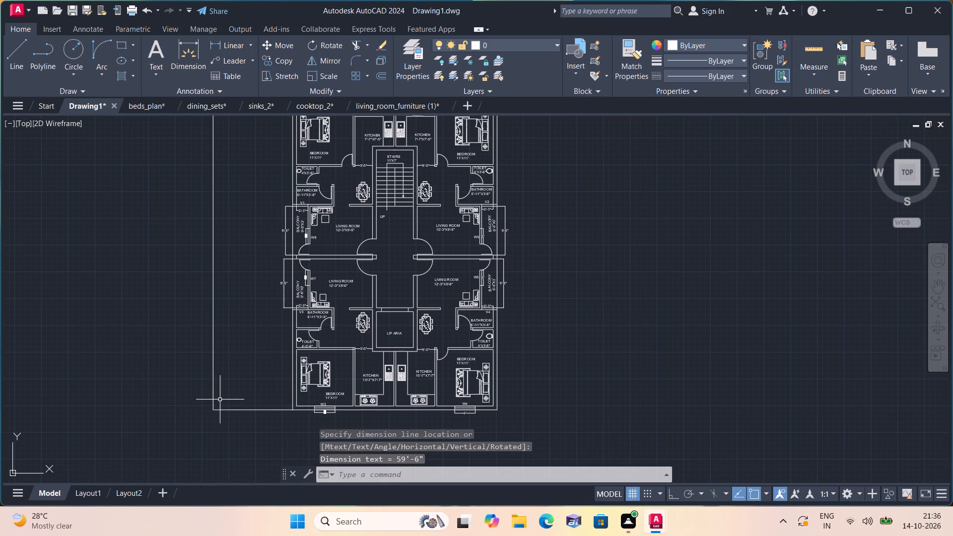
Set the text height of the overall width and overall length dimensions to 6".
{"action": "middle_click_drag", "start_coordinate": [231, 368], "coordinate": [276, 507]}
{"action": "scroll", "coordinate": [277, 507], "scroll_direction": "down", "scroll_amount": 2}
{"action": "left_click", "coordinate": [294, 357]}
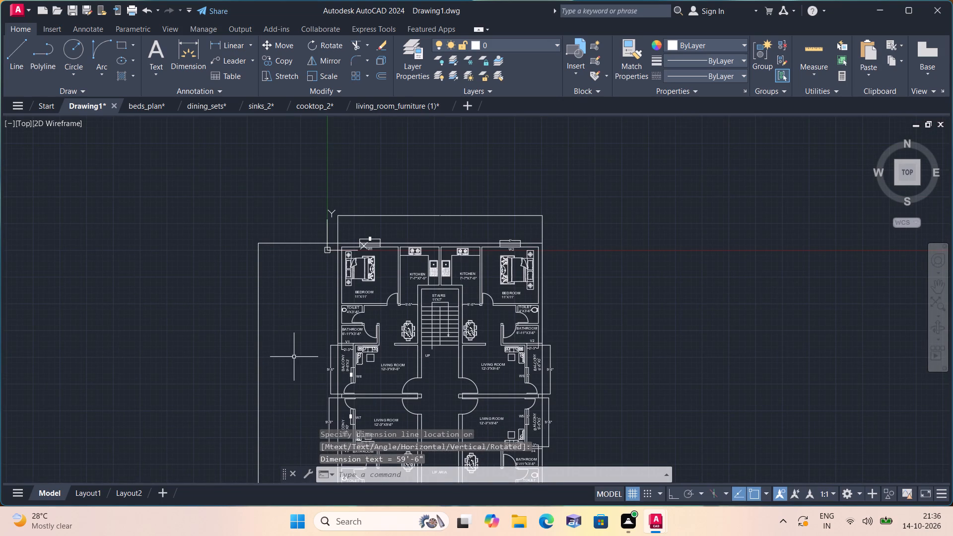
{"action": "left_click", "coordinate": [217, 276]}
{"action": "left_click", "coordinate": [427, 225]}
{"action": "left_click", "coordinate": [391, 191]}
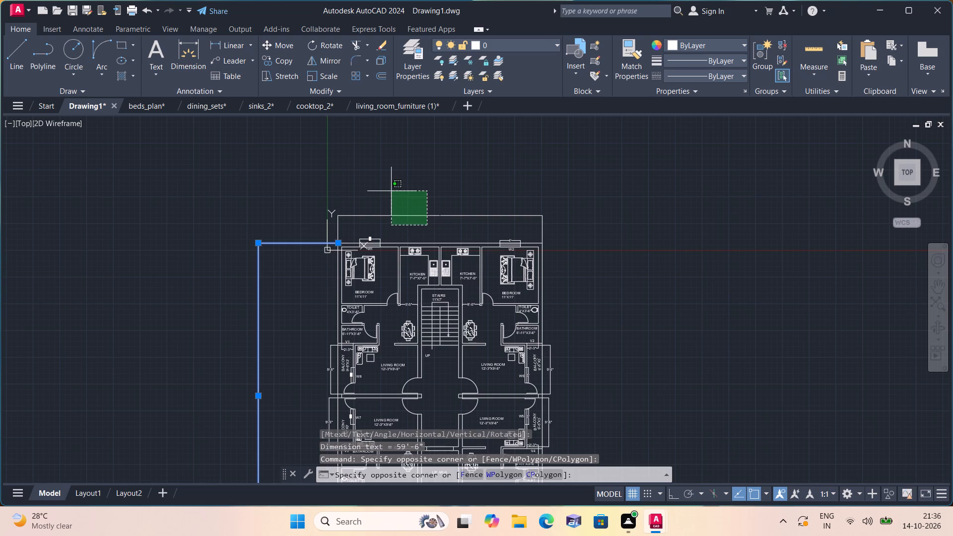
{"action": "right_click", "coordinate": [391, 191]}
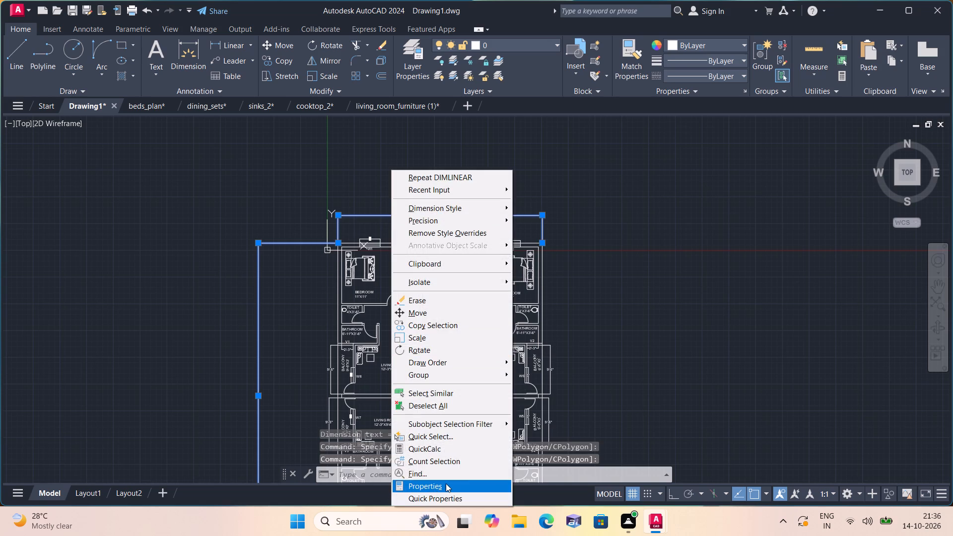
{"action": "left_click", "coordinate": [446, 483]}
{"action": "scroll", "coordinate": [92, 254], "scroll_direction": "down", "scroll_amount": 3}
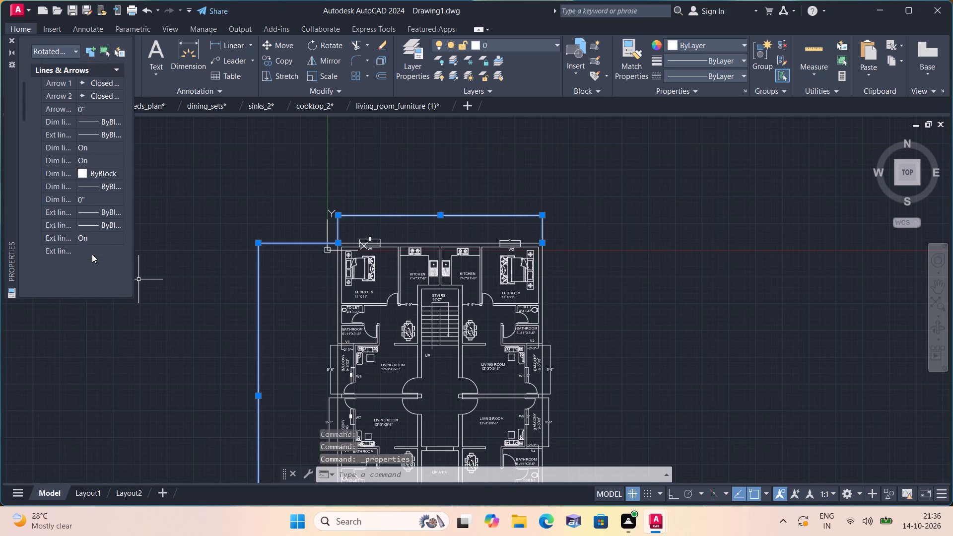
{"action": "scroll", "coordinate": [94, 223], "scroll_direction": "down", "scroll_amount": 2}
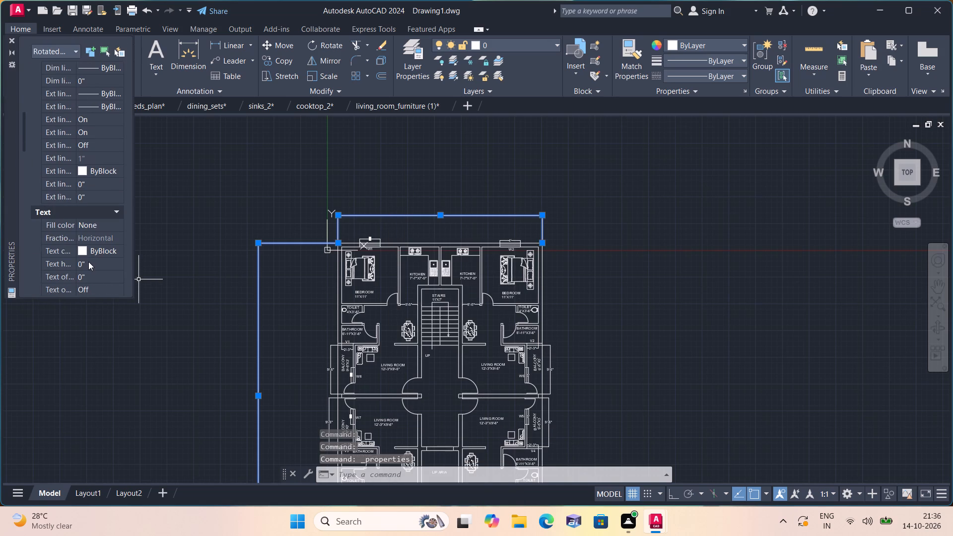
{"action": "left_click", "coordinate": [94, 259]}
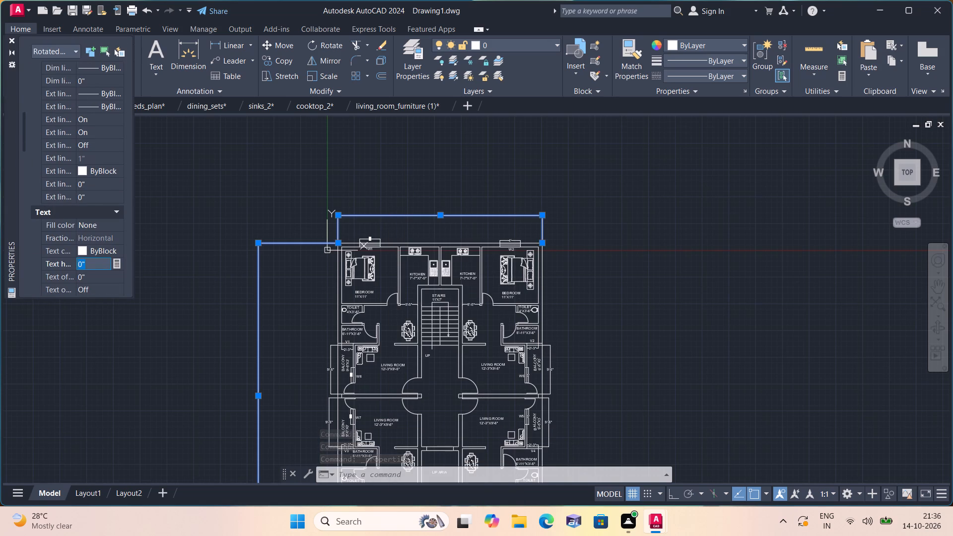
{"action": "key", "text": "BackSpace"}
{"action": "type", "text": "6\""}
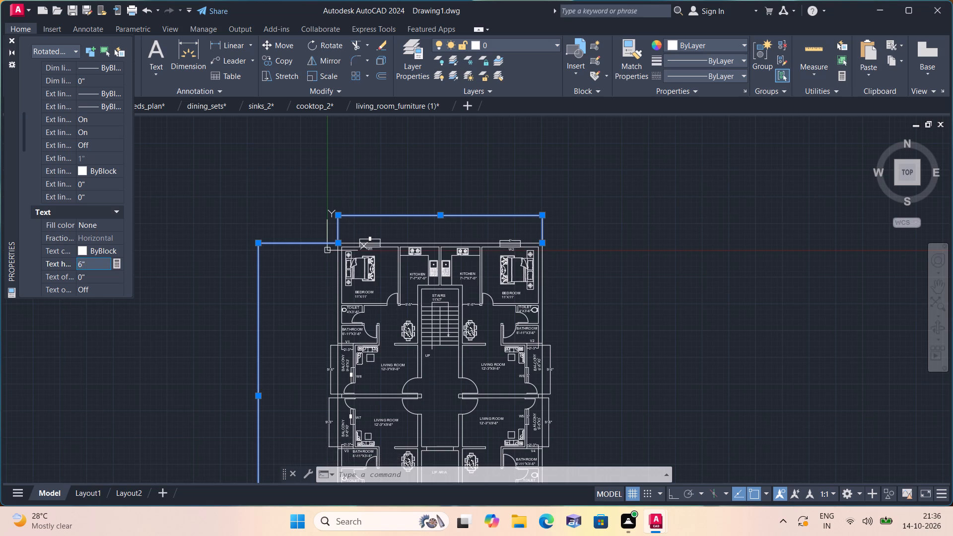
{"action": "left_click", "coordinate": [225, 155]}
{"action": "left_click", "coordinate": [12, 41]}
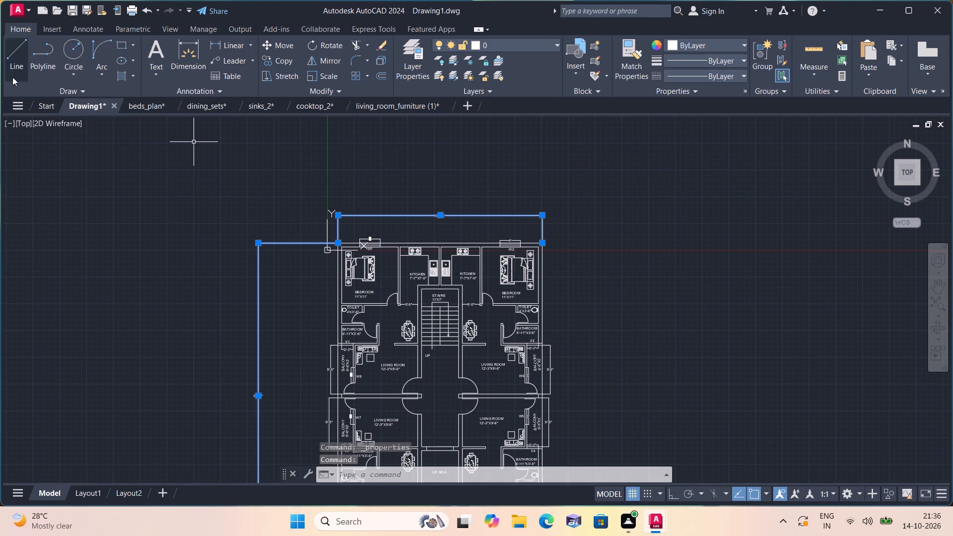
{"action": "key", "text": "Escape"}
Override the text of the overall width dimension above the plan with 40'.
{"action": "scroll", "coordinate": [368, 212], "scroll_direction": "up", "scroll_amount": 1}
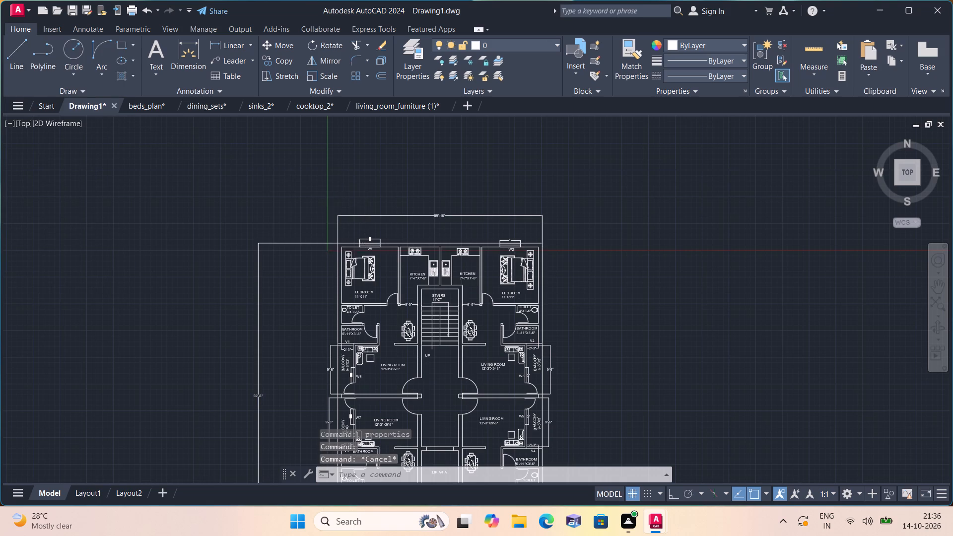
{"action": "scroll", "coordinate": [507, 225], "scroll_direction": "up", "scroll_amount": 2}
{"action": "triple_click", "coordinate": [424, 207]}
{"action": "left_click", "coordinate": [425, 207]}
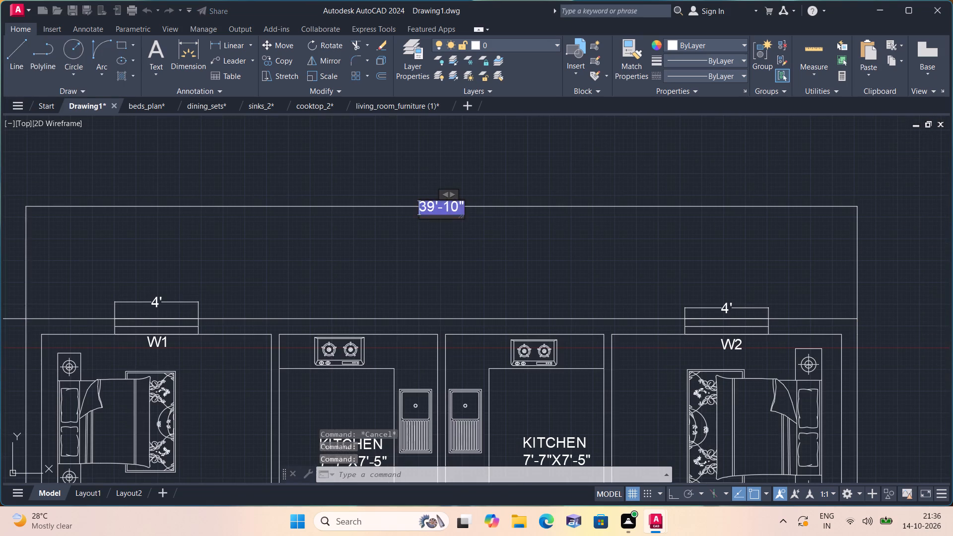
{"action": "key", "text": "BackSpace"}
{"action": "type", "text": "40'"}
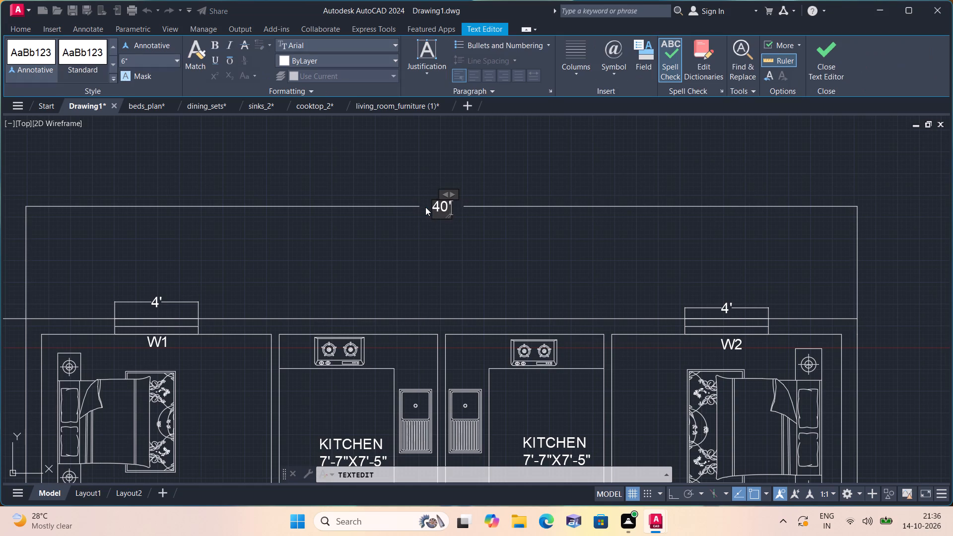
{"action": "left_click", "coordinate": [372, 249]}
Override the text of the overall length dimension beside the balconies with 60'.
{"action": "scroll", "coordinate": [372, 249], "scroll_direction": "down", "scroll_amount": 4}
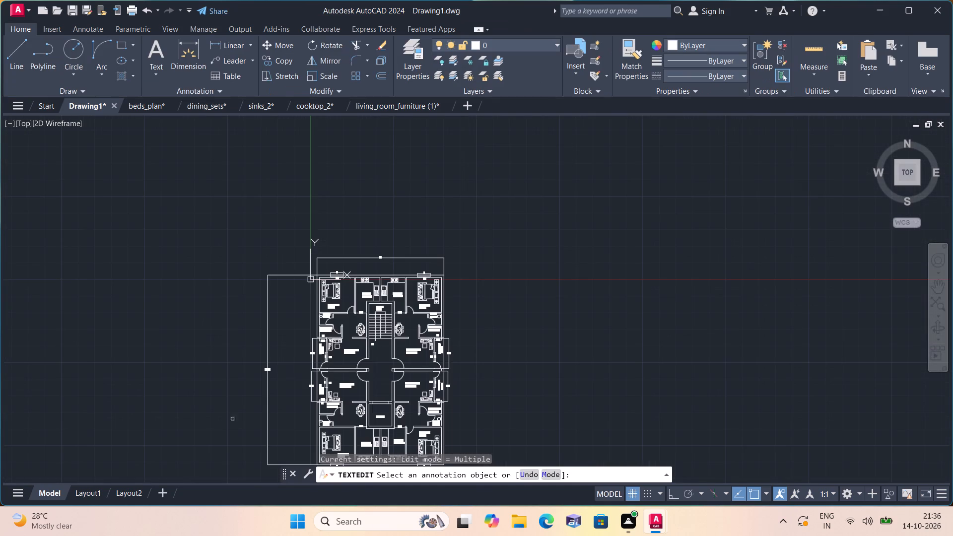
{"action": "scroll", "coordinate": [271, 374], "scroll_direction": "up", "scroll_amount": 3}
{"action": "triple_click", "coordinate": [270, 387]}
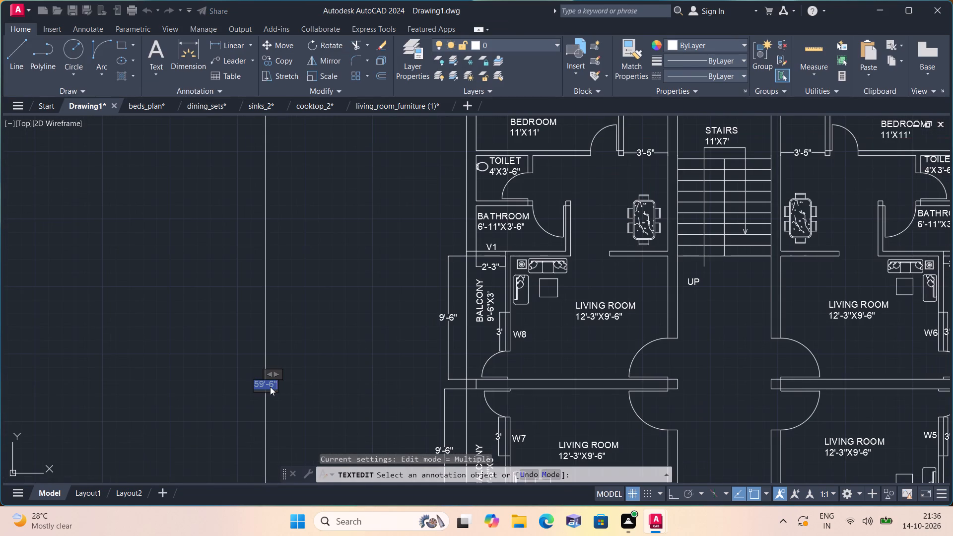
{"action": "key", "text": "BackSpace"}
{"action": "type", "text": "60'"}
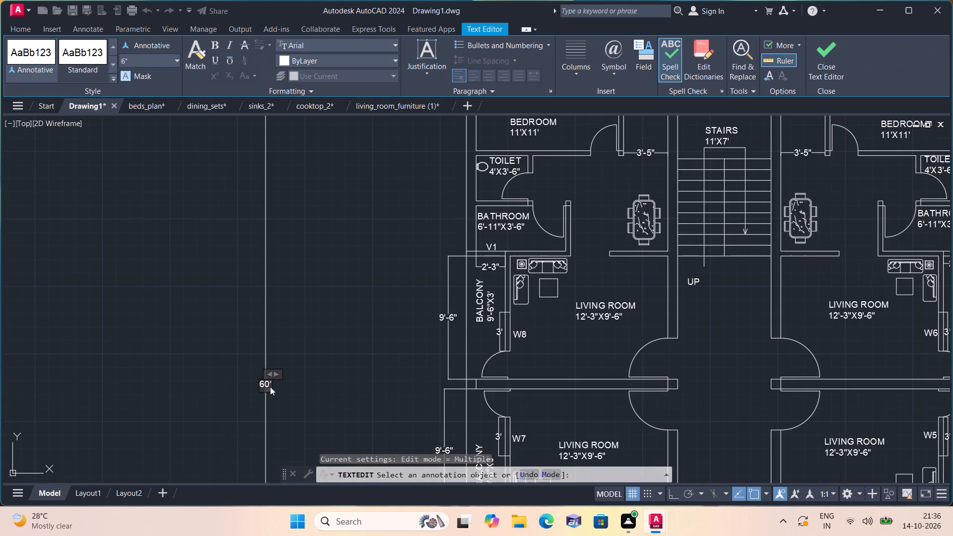
{"action": "left_click", "coordinate": [301, 350]}
{"action": "key", "text": "Escape"}
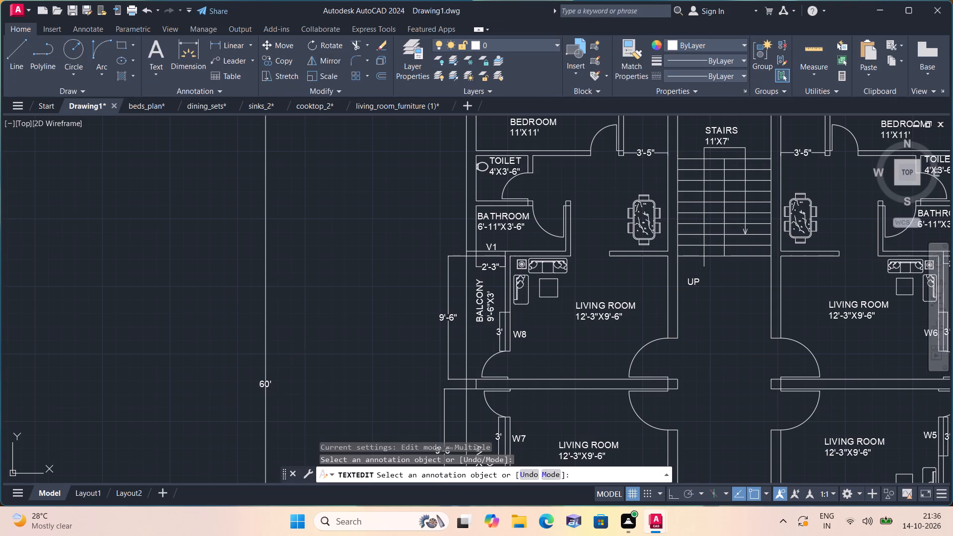
Add the multiline text title FIRST FLOOR PLAN just above the 40' overall width dimension.
{"action": "scroll", "coordinate": [303, 337], "scroll_direction": "down", "scroll_amount": 2}
{"action": "scroll", "coordinate": [475, 172], "scroll_direction": "up", "scroll_amount": 1}
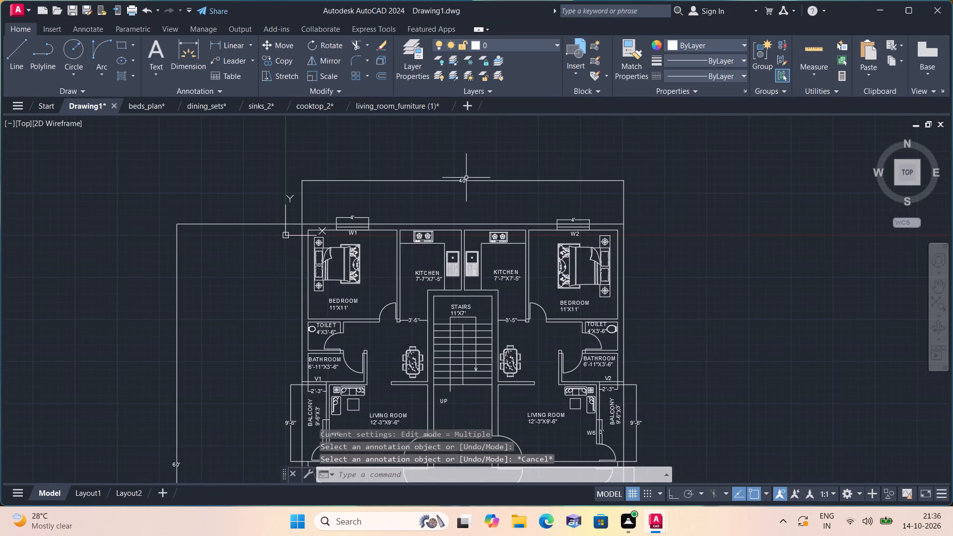
{"action": "middle_click_drag", "start_coordinate": [465, 176], "coordinate": [461, 271]}
{"action": "scroll", "coordinate": [461, 271], "scroll_direction": "up", "scroll_amount": 1}
{"action": "key", "text": "comma"}
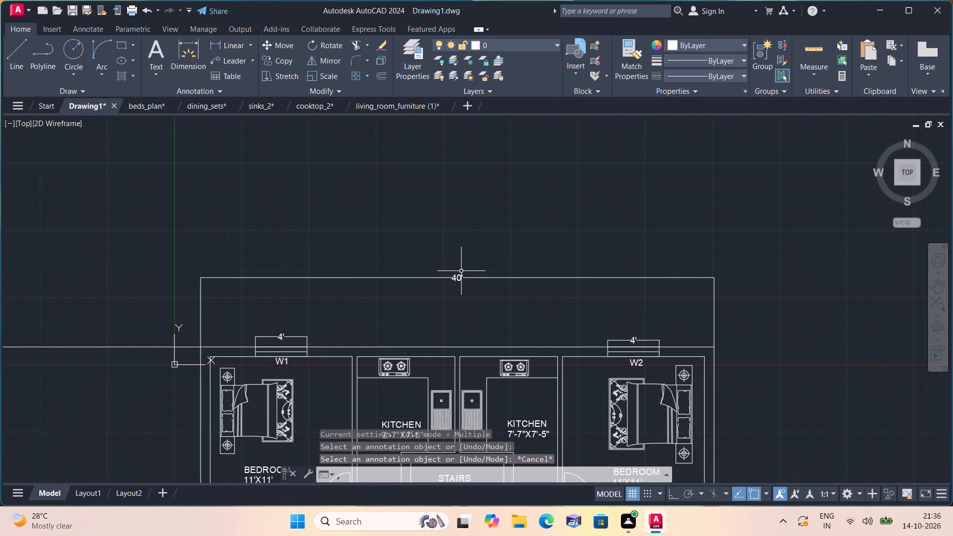
{"action": "key", "text": "BackSpace"}
{"action": "type", "text": "mt"}
{"action": "key", "text": "space"}
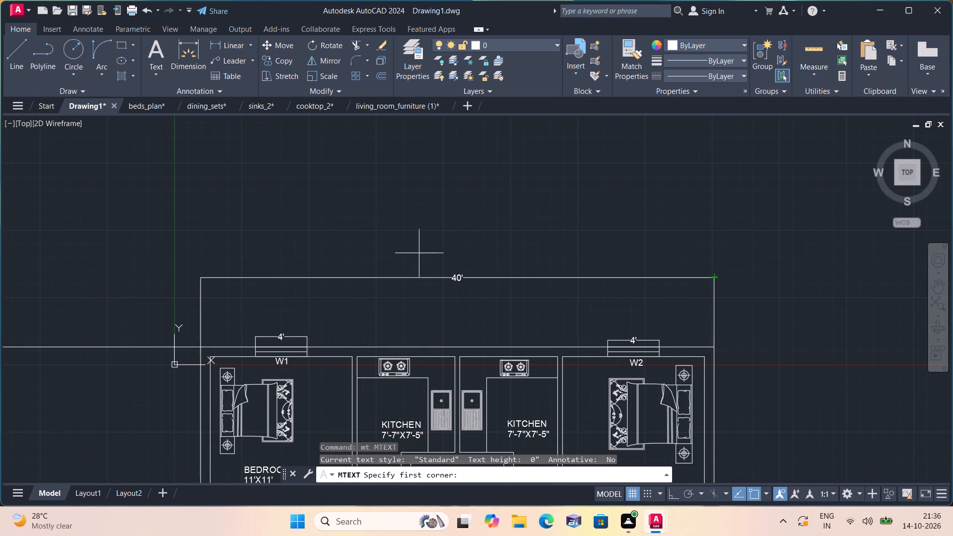
{"action": "triple_click", "coordinate": [419, 253]}
{"action": "left_click", "coordinate": [419, 253]}
{"action": "type", "text": "FIRST"}
{"action": "key", "text": "space"}
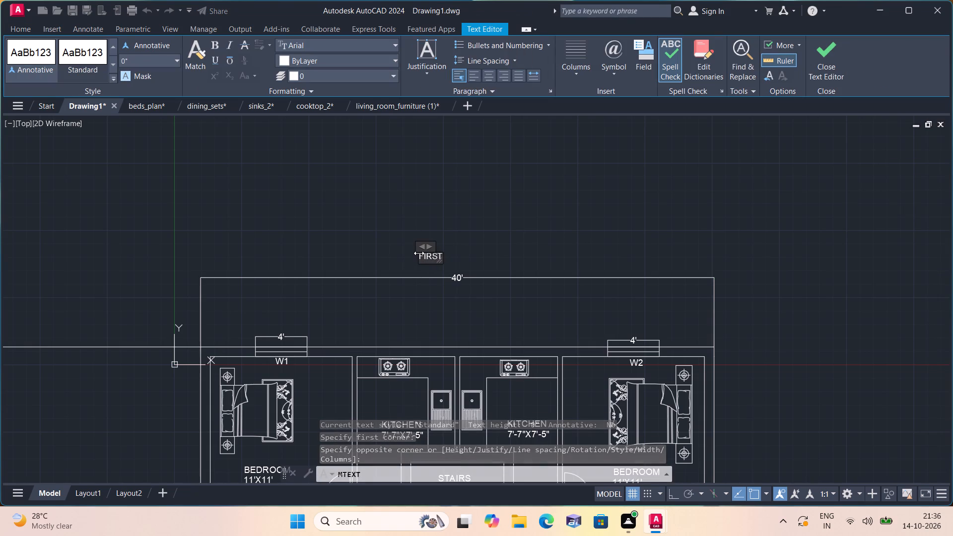
{"action": "type", "text": "FLOOR PLAN"}
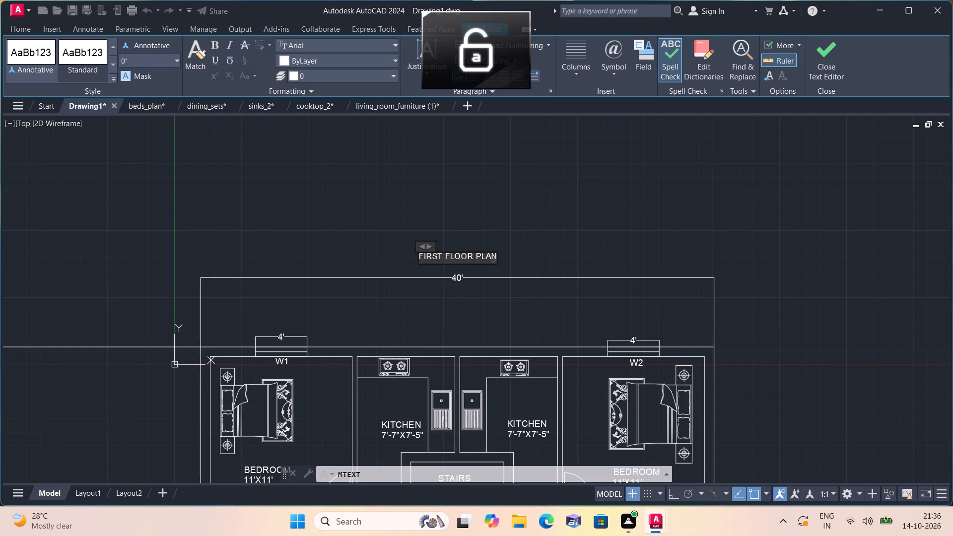
{"action": "left_click", "coordinate": [395, 234]}
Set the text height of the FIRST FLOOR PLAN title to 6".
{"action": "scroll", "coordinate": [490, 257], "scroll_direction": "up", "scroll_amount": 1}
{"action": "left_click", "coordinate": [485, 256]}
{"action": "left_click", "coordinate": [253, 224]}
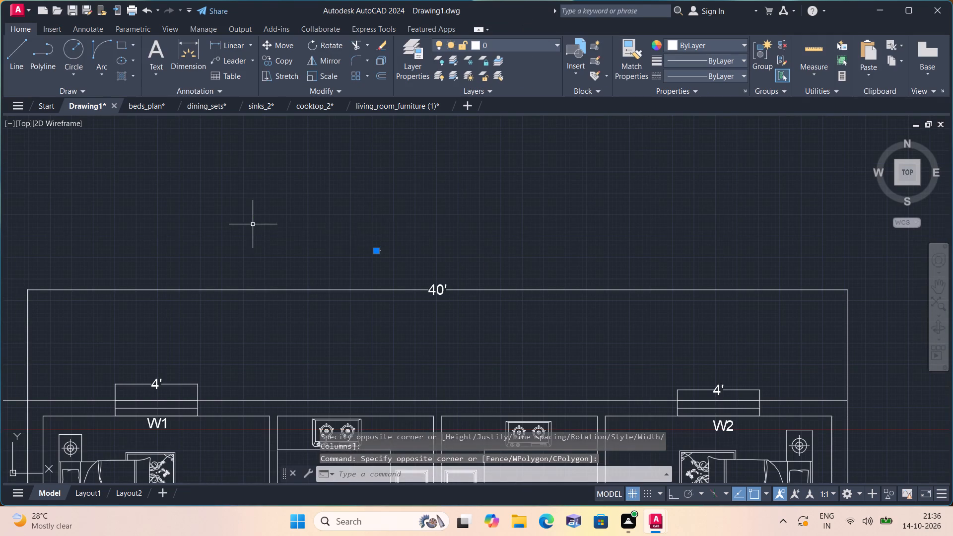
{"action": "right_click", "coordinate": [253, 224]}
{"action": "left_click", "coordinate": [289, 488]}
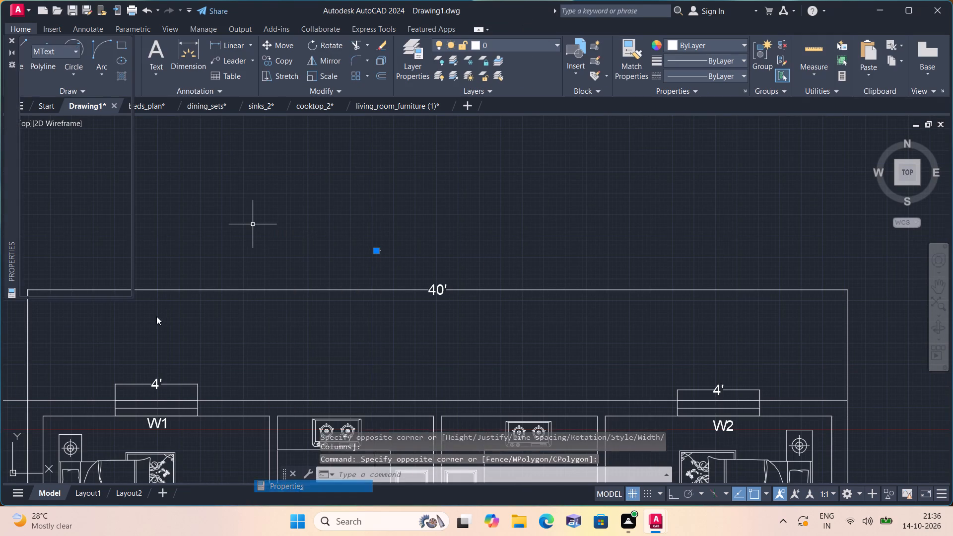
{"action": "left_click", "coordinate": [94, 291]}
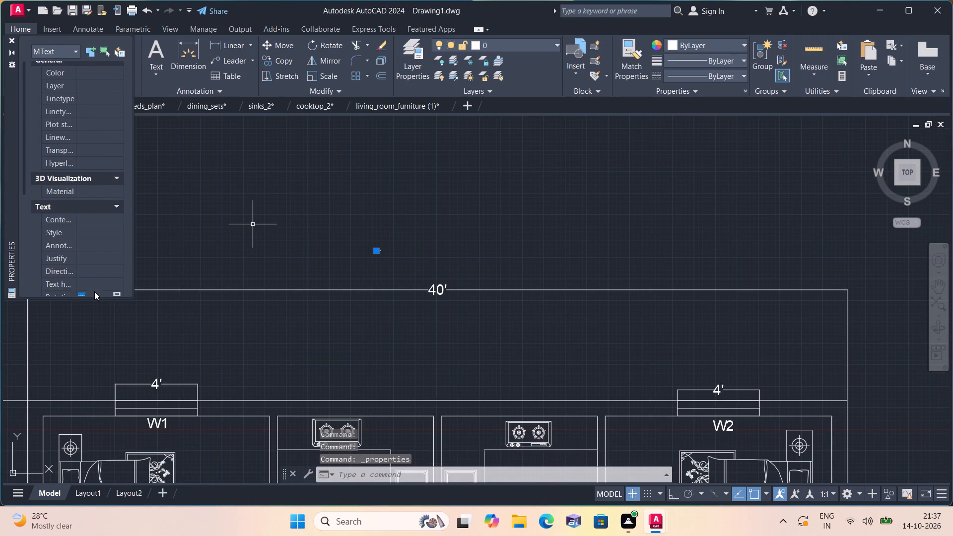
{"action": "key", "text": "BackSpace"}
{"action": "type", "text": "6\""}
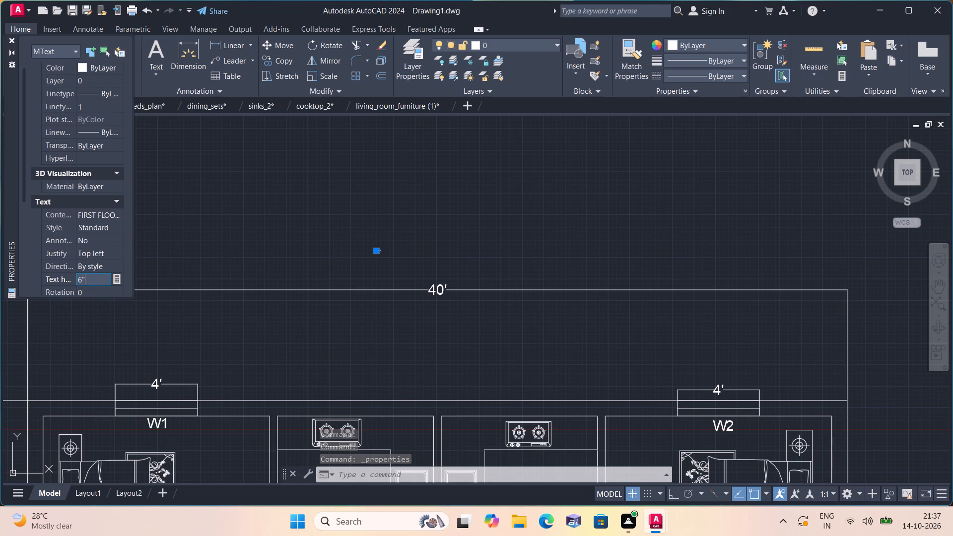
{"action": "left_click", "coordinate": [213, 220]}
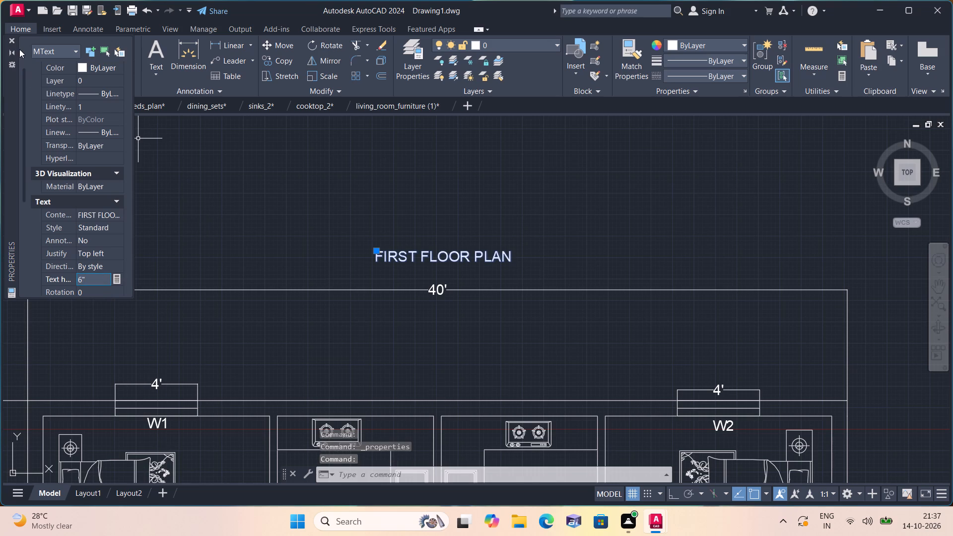
Set the text height of the FIRST FLOOR PLAN title to 1'.
{"action": "left_click", "coordinate": [93, 280]}
{"action": "key", "text": "BackSpace"}
{"action": "key", "text": "BackSpace"}
{"action": "key", "text": "BackSpace"}
{"action": "key", "text": "BackSpace"}
{"action": "key", "text": "BackSpace"}
{"action": "key", "text": "BackSpace"}
{"action": "key", "text": "BackSpace"}
{"action": "key", "text": "BackSpace"}
{"action": "key", "text": "BackSpace"}
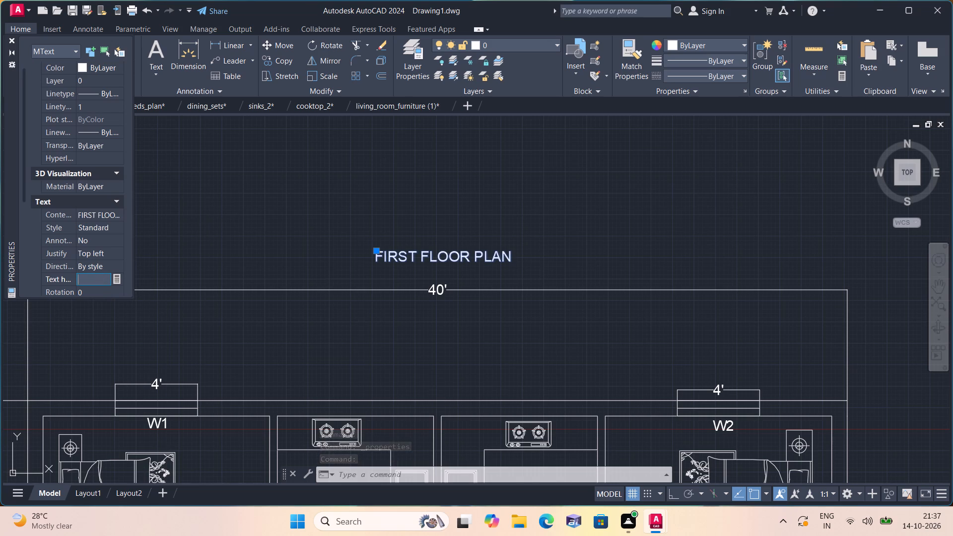
{"action": "type", "text": "1'"}
{"action": "left_click", "coordinate": [190, 245]}
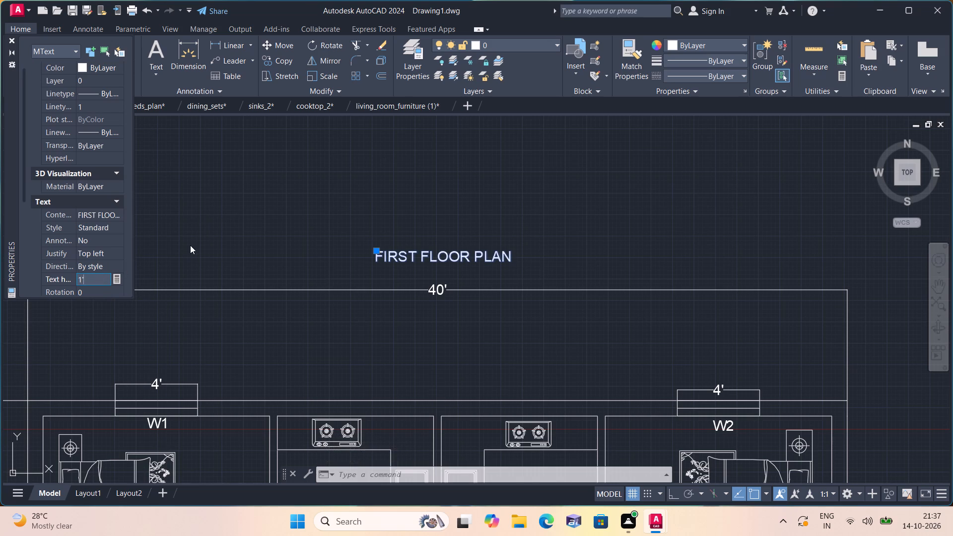
{"action": "left_click", "coordinate": [9, 39]}
{"action": "key", "text": "Escape"}
Move the FIRST FLOOR PLAN title left so it sits centred above the 40' dimension text.
{"action": "scroll", "coordinate": [585, 299], "scroll_direction": "down", "scroll_amount": 1}
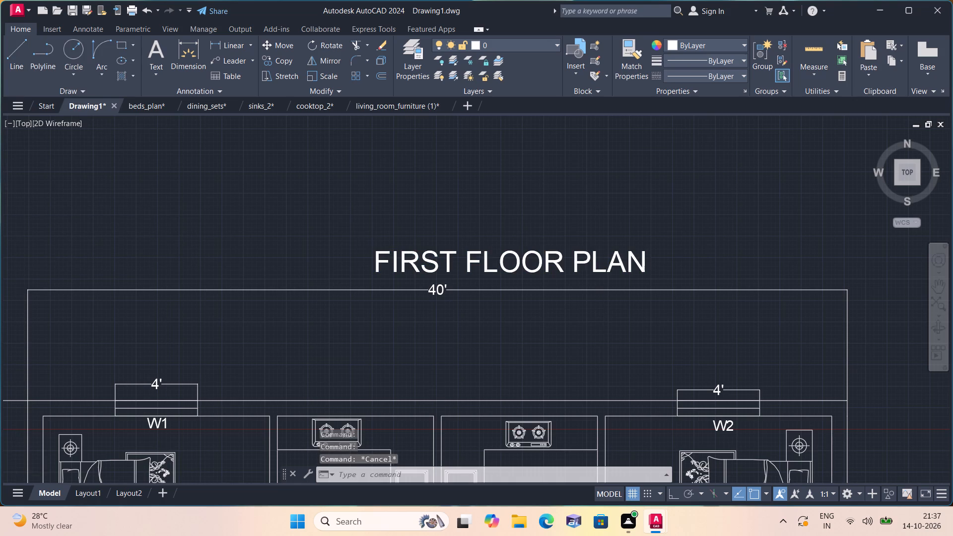
{"action": "scroll", "coordinate": [540, 303], "scroll_direction": "up", "scroll_amount": 1}
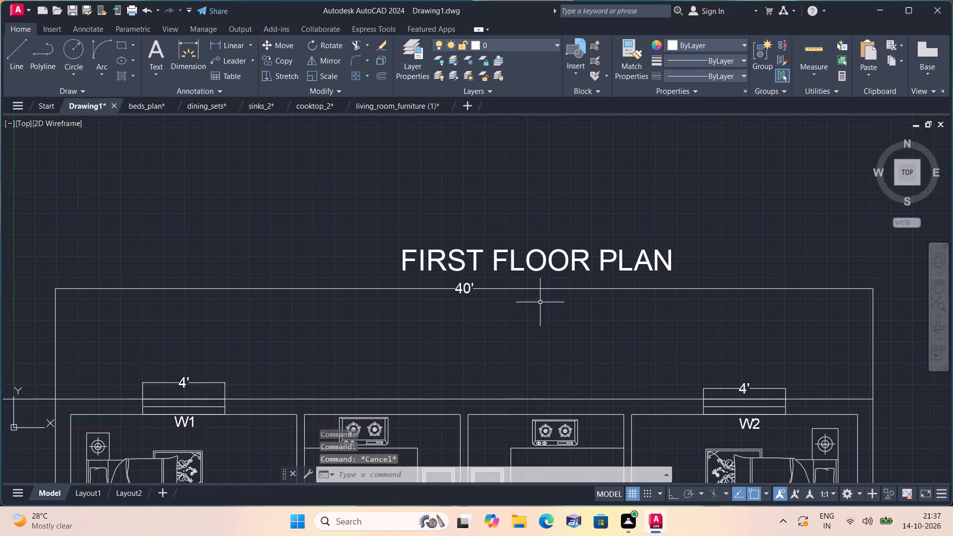
{"action": "left_click", "coordinate": [490, 269]}
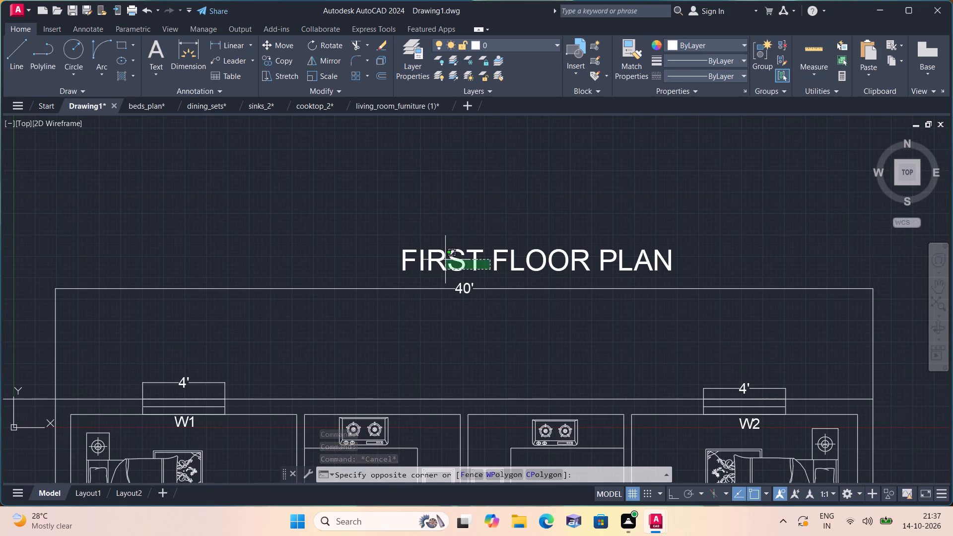
{"action": "left_click", "coordinate": [445, 260]}
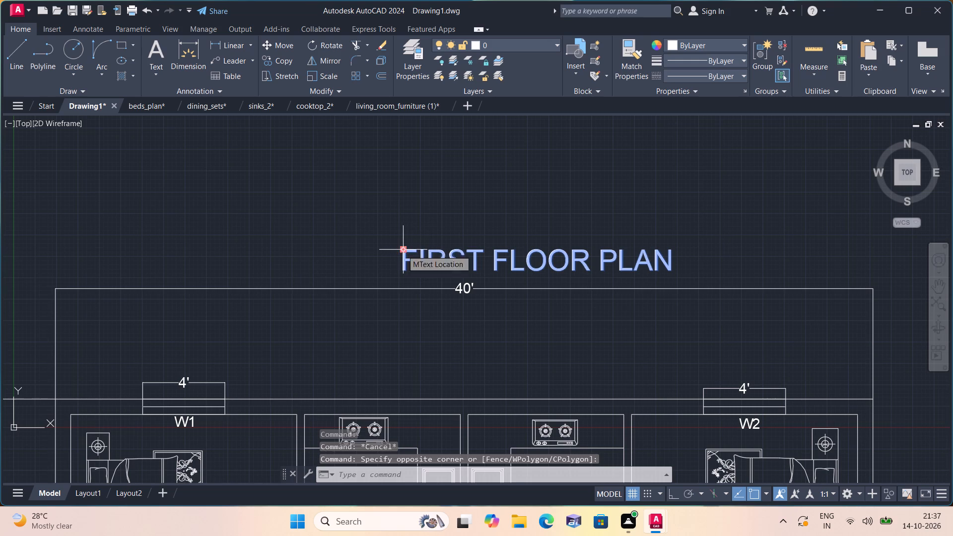
{"action": "left_click", "coordinate": [402, 250]}
{"action": "left_click", "coordinate": [328, 245]}
{"action": "key", "text": "Escape"}
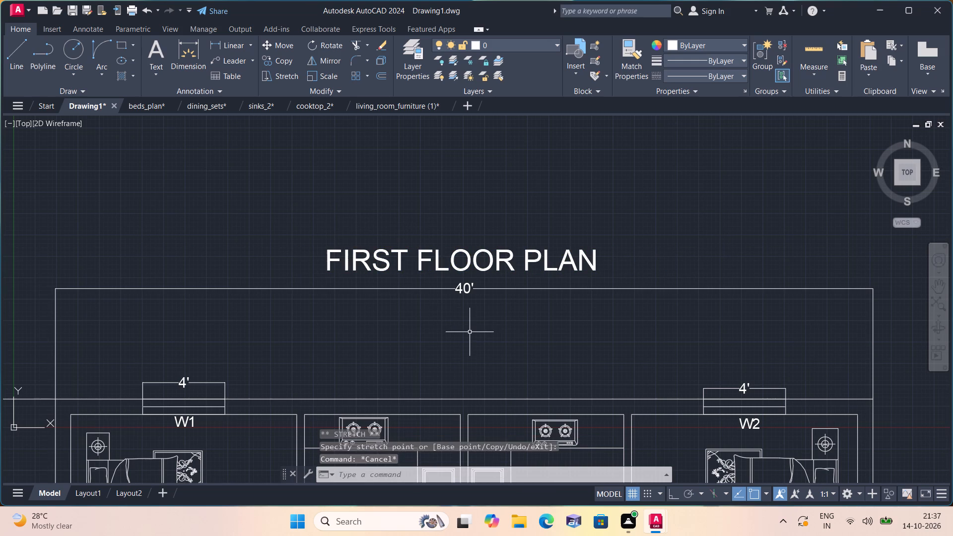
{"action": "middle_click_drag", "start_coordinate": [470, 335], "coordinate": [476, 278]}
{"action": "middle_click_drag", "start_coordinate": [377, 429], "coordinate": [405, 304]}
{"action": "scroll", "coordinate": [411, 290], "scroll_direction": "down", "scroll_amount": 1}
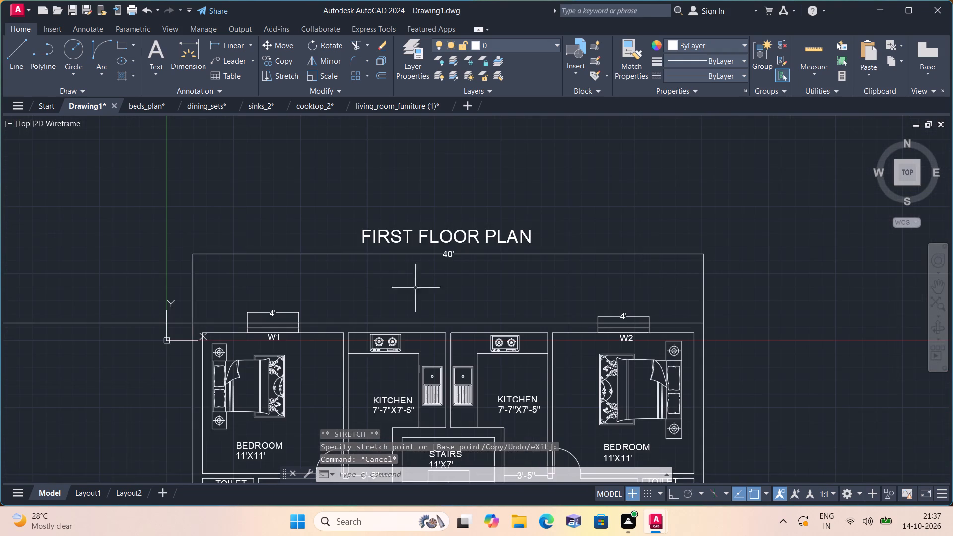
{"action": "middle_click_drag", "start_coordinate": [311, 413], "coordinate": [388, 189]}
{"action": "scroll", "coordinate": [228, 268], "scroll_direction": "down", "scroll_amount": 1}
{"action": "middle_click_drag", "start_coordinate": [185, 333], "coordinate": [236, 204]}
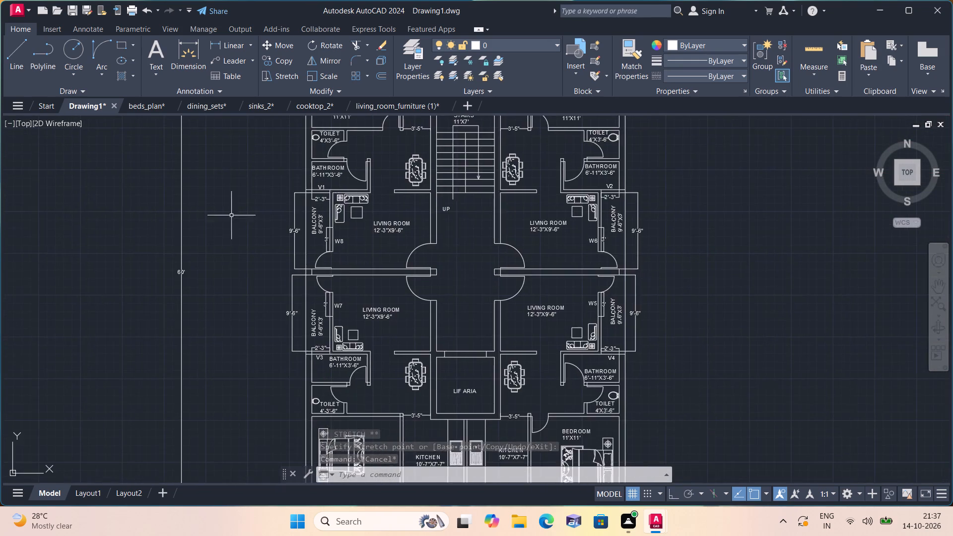
Examine the whole floor plan from the title down to the lower bedrooms, checking room labels, window and ventilator tags, and dimensions.
{"action": "scroll", "coordinate": [213, 238], "scroll_direction": "up", "scroll_amount": 1}
{"action": "middle_click_drag", "start_coordinate": [262, 192], "coordinate": [211, 347]}
{"action": "scroll", "coordinate": [212, 349], "scroll_direction": "down", "scroll_amount": 1}
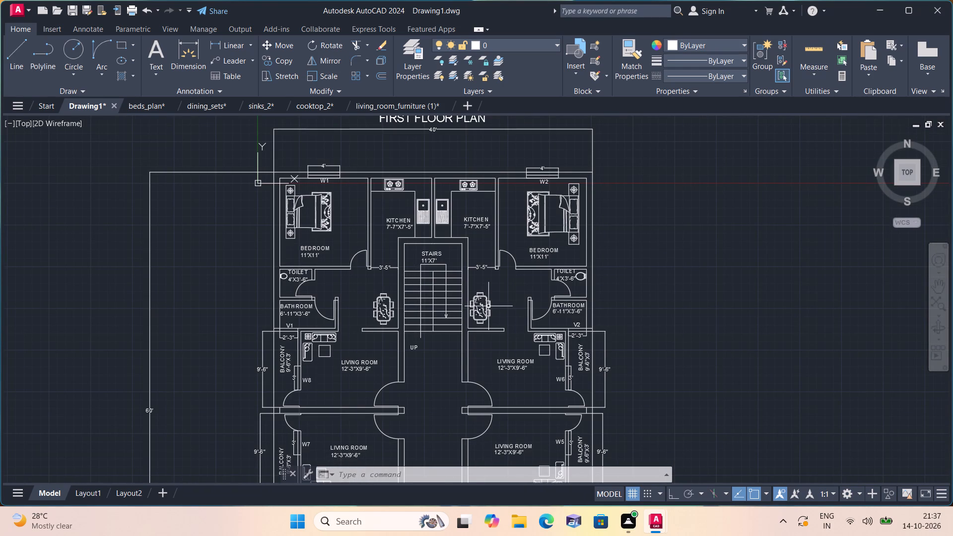
{"action": "middle_click_drag", "start_coordinate": [489, 306], "coordinate": [485, 225]}
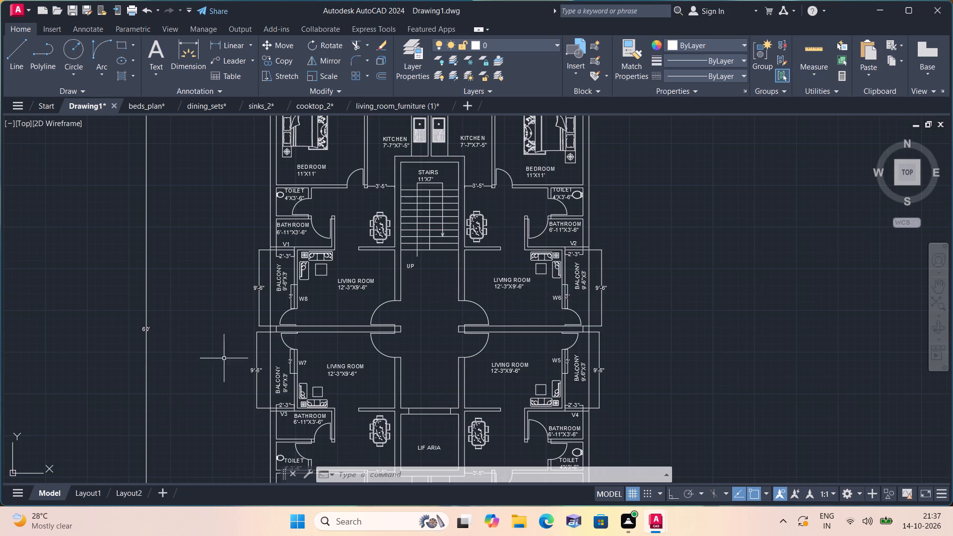
{"action": "scroll", "coordinate": [239, 329], "scroll_direction": "up", "scroll_amount": 1}
{"action": "middle_click_drag", "start_coordinate": [249, 343], "coordinate": [152, 285]}
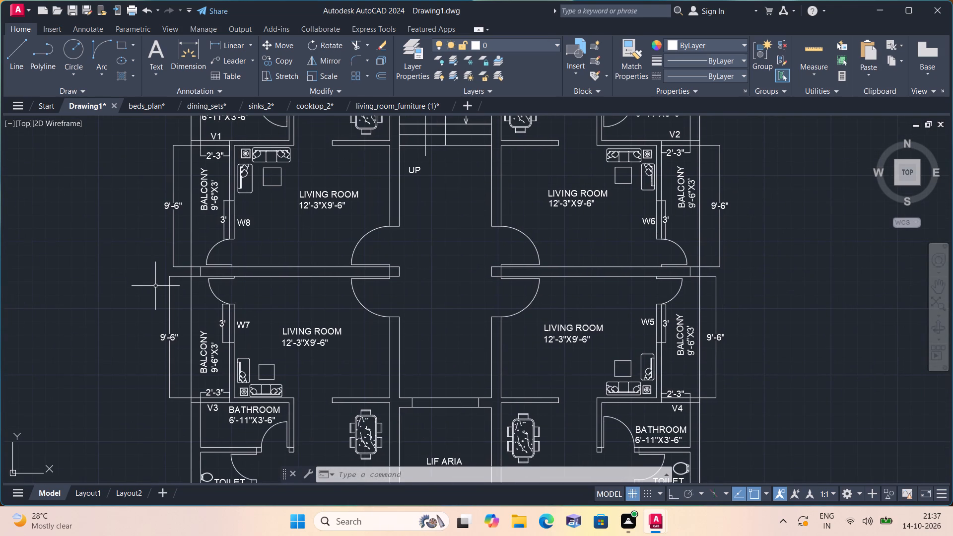
{"action": "middle_click_drag", "start_coordinate": [580, 326], "coordinate": [536, 195]}
{"action": "scroll", "coordinate": [578, 326], "scroll_direction": "down", "scroll_amount": 1}
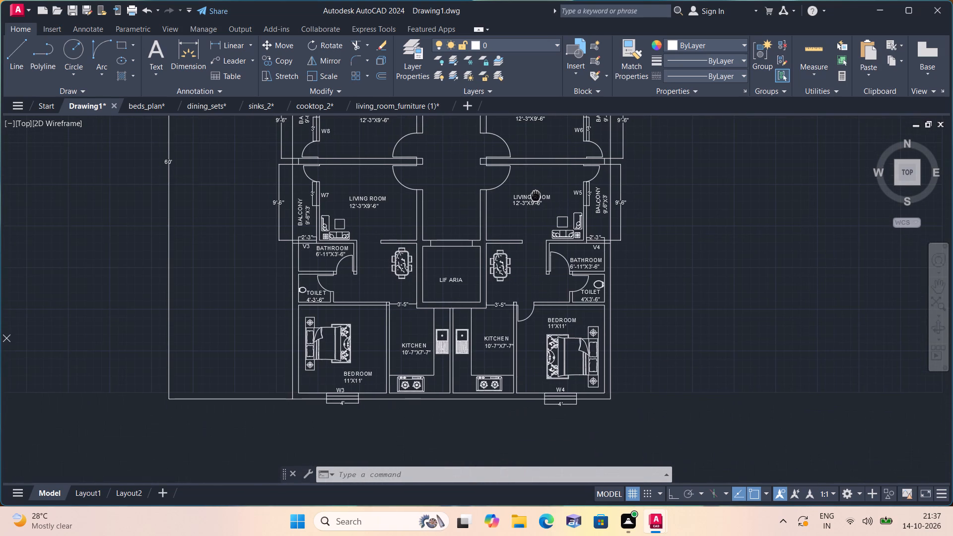
{"action": "middle_click_drag", "start_coordinate": [467, 286], "coordinate": [462, 194]}
{"action": "scroll", "coordinate": [409, 241], "scroll_direction": "up", "scroll_amount": 1}
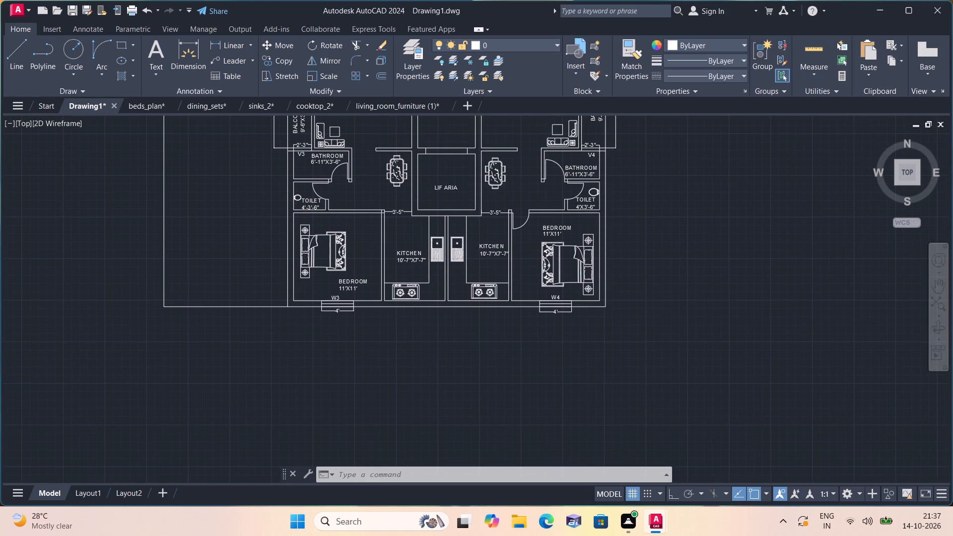
{"action": "middle_click_drag", "start_coordinate": [402, 237], "coordinate": [403, 260]}
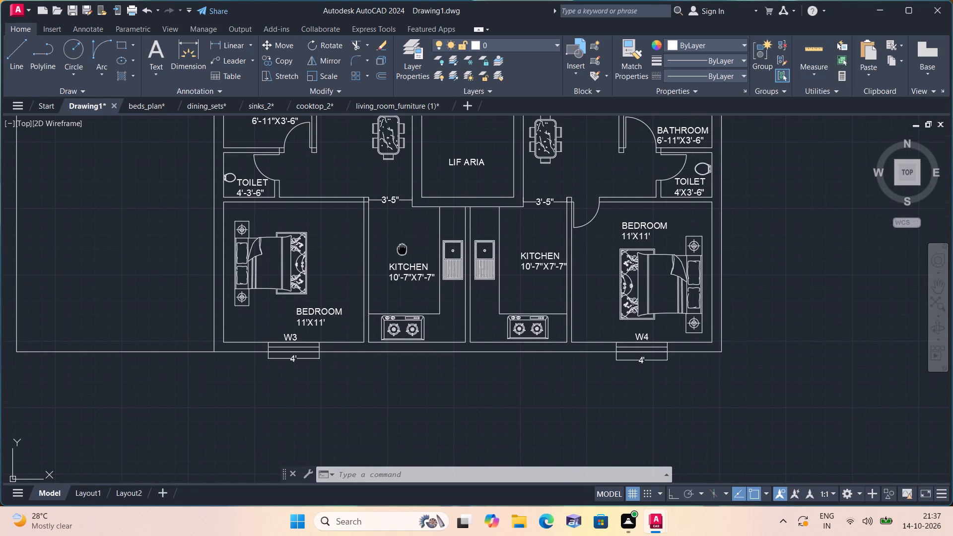
{"action": "middle_click_drag", "start_coordinate": [403, 260], "coordinate": [405, 296]}
{"action": "scroll", "coordinate": [406, 297], "scroll_direction": "down", "scroll_amount": 2}
{"action": "middle_click_drag", "start_coordinate": [446, 197], "coordinate": [448, 317]}
{"action": "scroll", "coordinate": [467, 171], "scroll_direction": "up", "scroll_amount": 1}
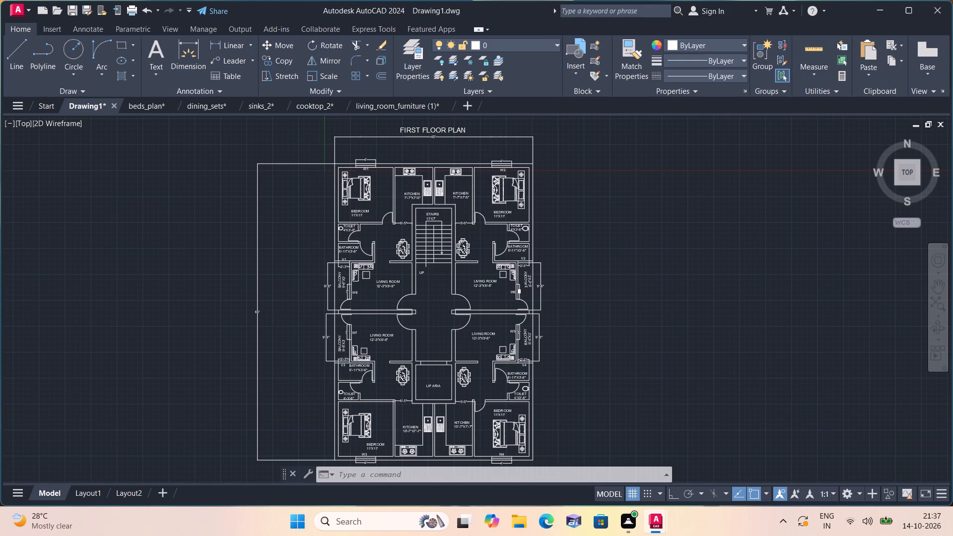
{"action": "middle_click_drag", "start_coordinate": [459, 319], "coordinate": [439, 208]}
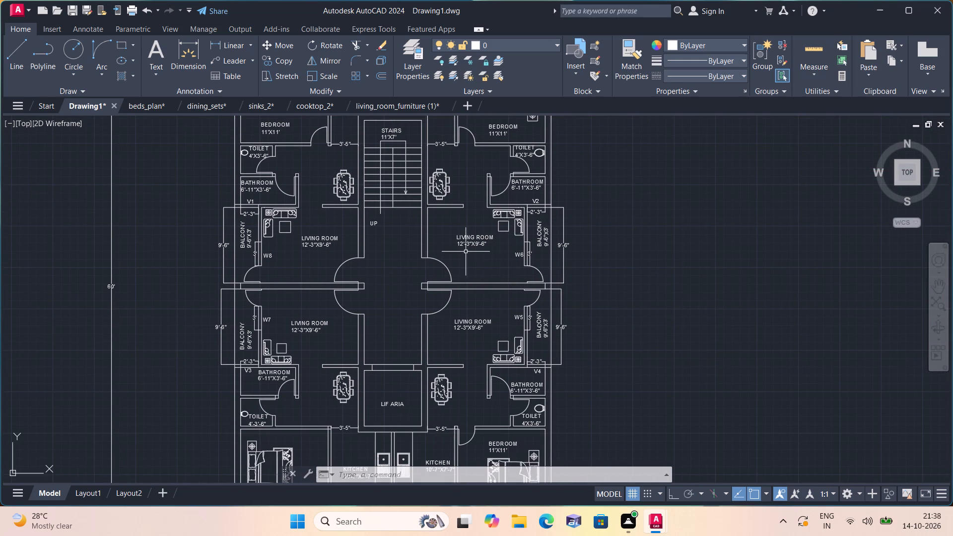
{"action": "scroll", "coordinate": [466, 253], "scroll_direction": "down", "scroll_amount": 1}
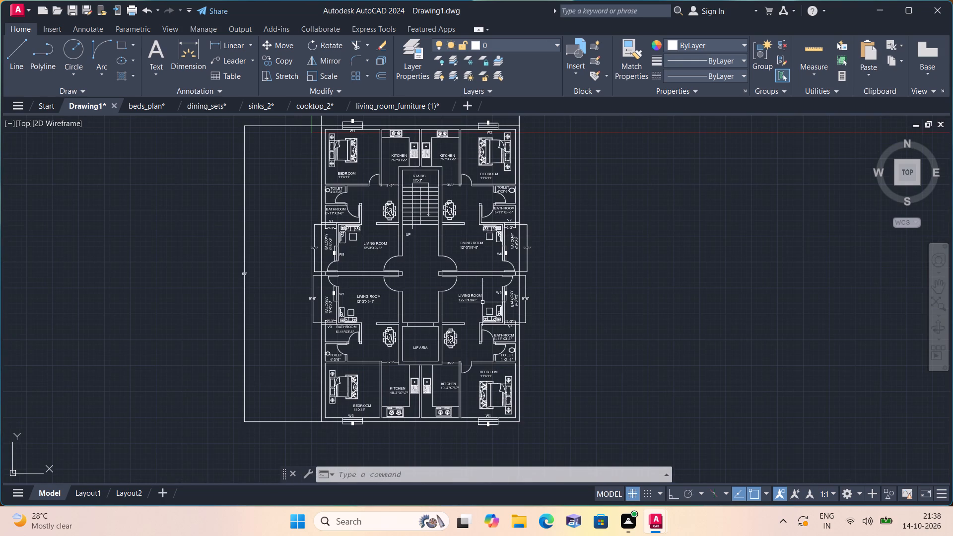
Change the dimension text at ventilator V3, by the lower-left apartment's balcony, to 2'-2".
{"action": "scroll", "coordinate": [334, 320], "scroll_direction": "up", "scroll_amount": 1}
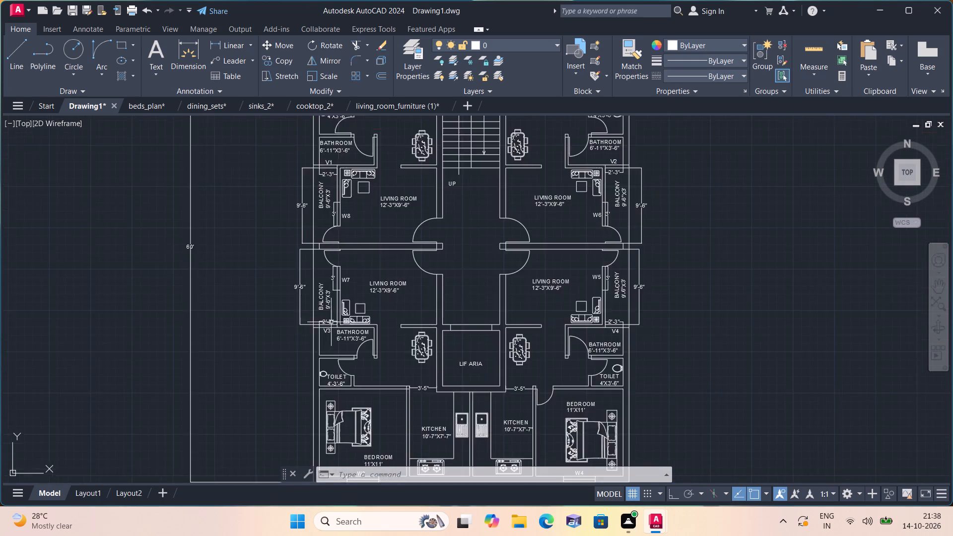
{"action": "scroll", "coordinate": [330, 324], "scroll_direction": "up", "scroll_amount": 4}
{"action": "triple_click", "coordinate": [336, 303]}
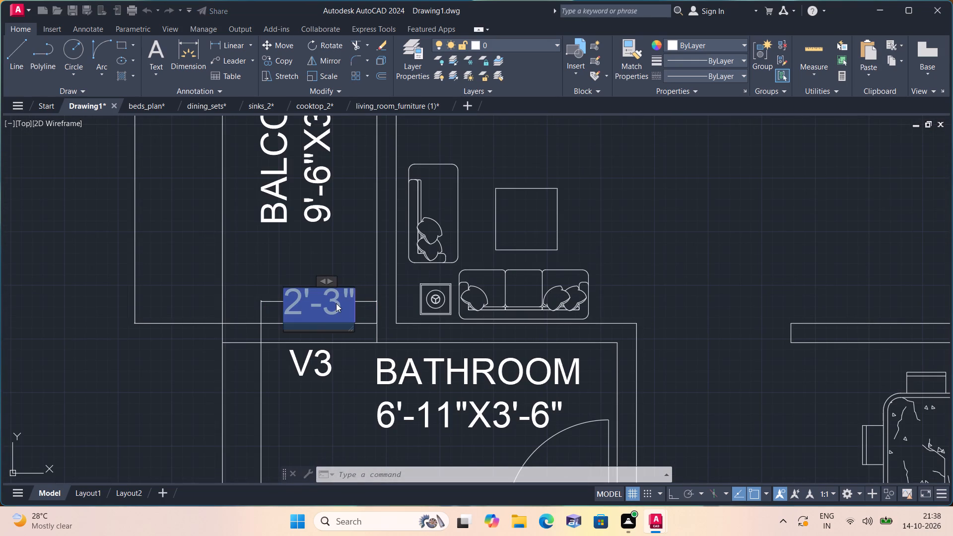
{"action": "key", "text": "BackSpace"}
{"action": "type", "text": "2'-2'"}
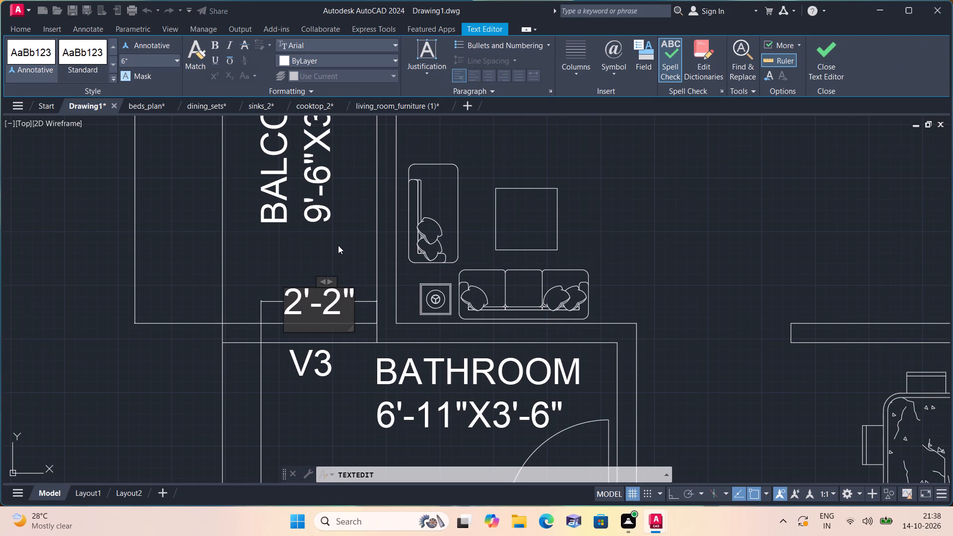
{"action": "left_click", "coordinate": [340, 233]}
Change the dimension text at ventilator V4, by the lower-right apartment's balcony, to 2'-2".
{"action": "middle_click_drag", "start_coordinate": [354, 266], "coordinate": [215, 225]}
{"action": "scroll", "coordinate": [216, 225], "scroll_direction": "down", "scroll_amount": 2}
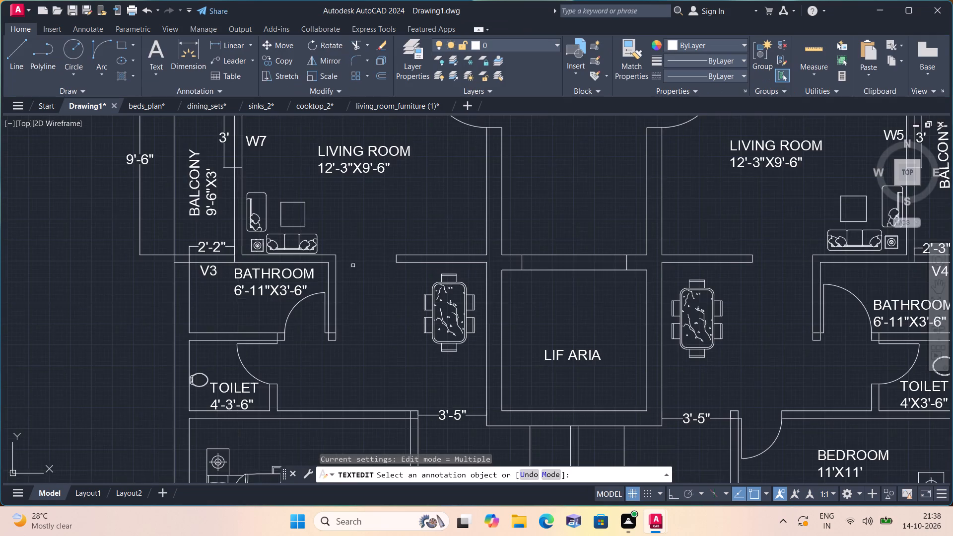
{"action": "scroll", "coordinate": [600, 262], "scroll_direction": "down", "scroll_amount": 1}
{"action": "scroll", "coordinate": [829, 259], "scroll_direction": "up", "scroll_amount": 3}
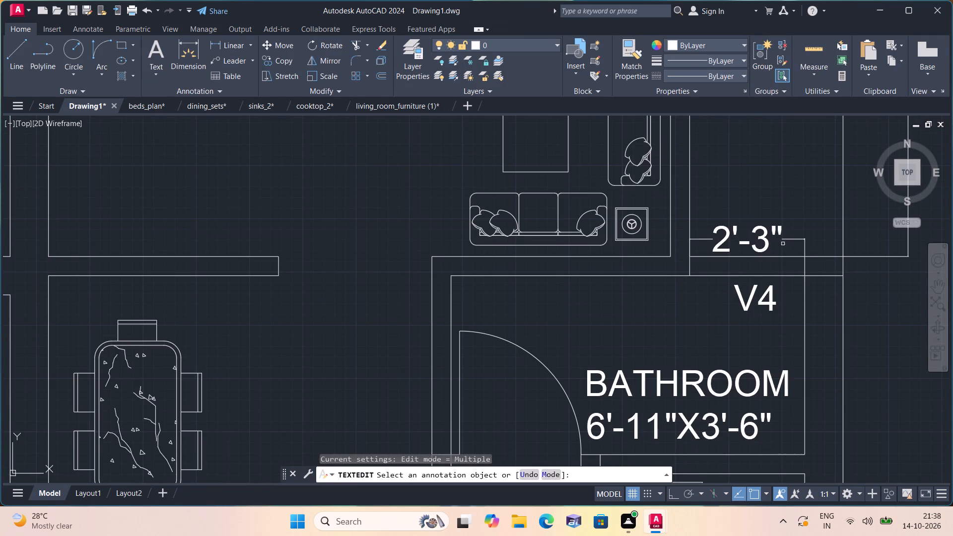
{"action": "triple_click", "coordinate": [758, 240]}
{"action": "key", "text": "BackSpace"}
{"action": "type", "text": "2'-2\""}
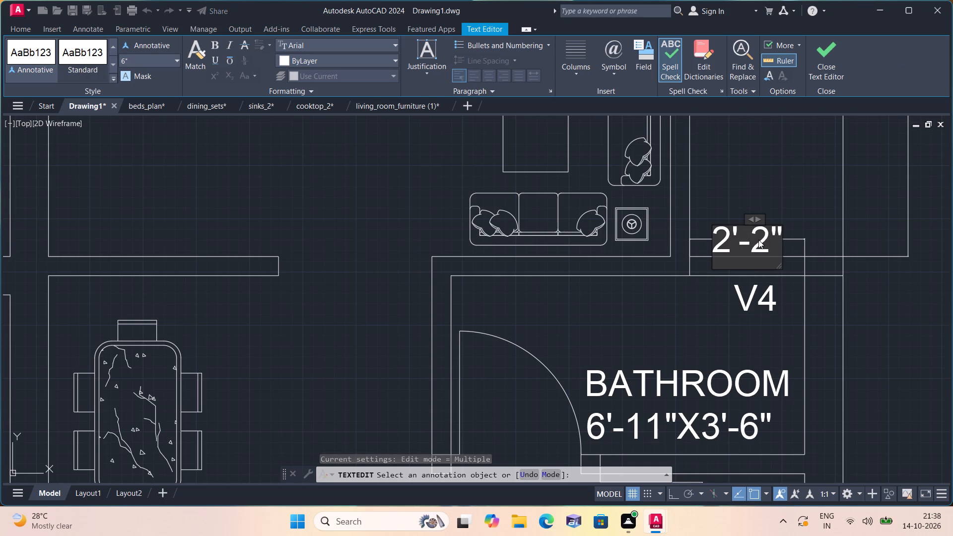
{"action": "left_click", "coordinate": [353, 213]}
Change the dimension text at ventilator V1, by the upper-left apartment's balcony, to 2'-2".
{"action": "scroll", "coordinate": [353, 213], "scroll_direction": "down", "scroll_amount": 3}
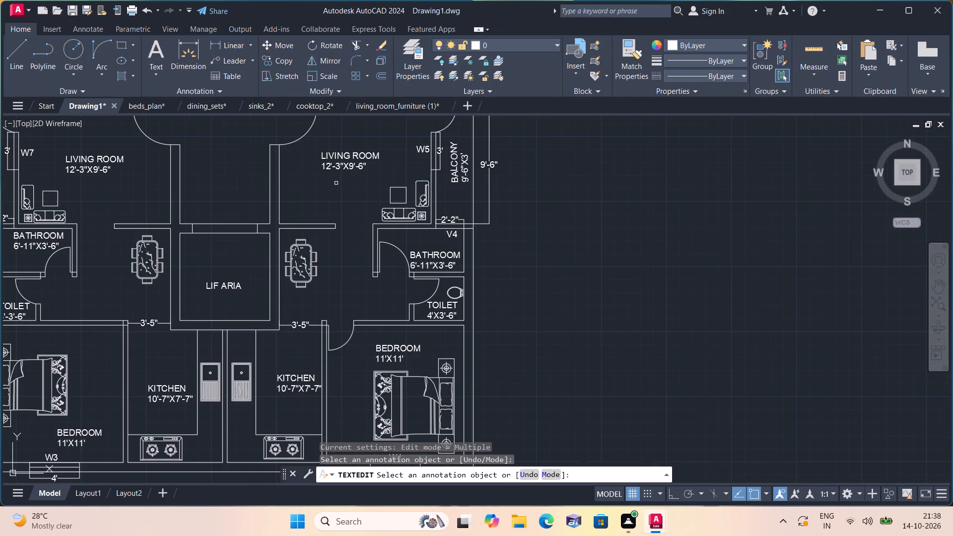
{"action": "middle_click_drag", "start_coordinate": [336, 183], "coordinate": [422, 349]}
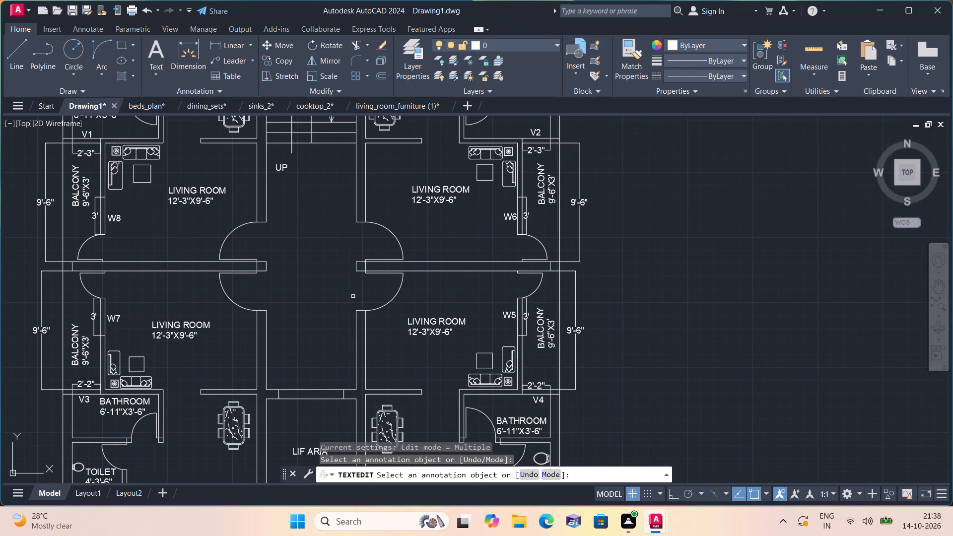
{"action": "scroll", "coordinate": [353, 296], "scroll_direction": "down", "scroll_amount": 1}
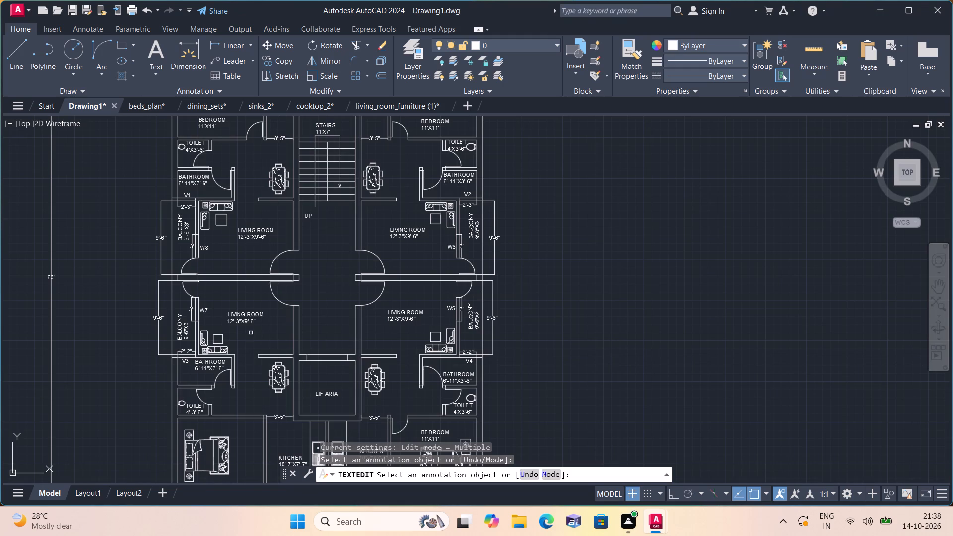
{"action": "scroll", "coordinate": [222, 318], "scroll_direction": "up", "scroll_amount": 1}
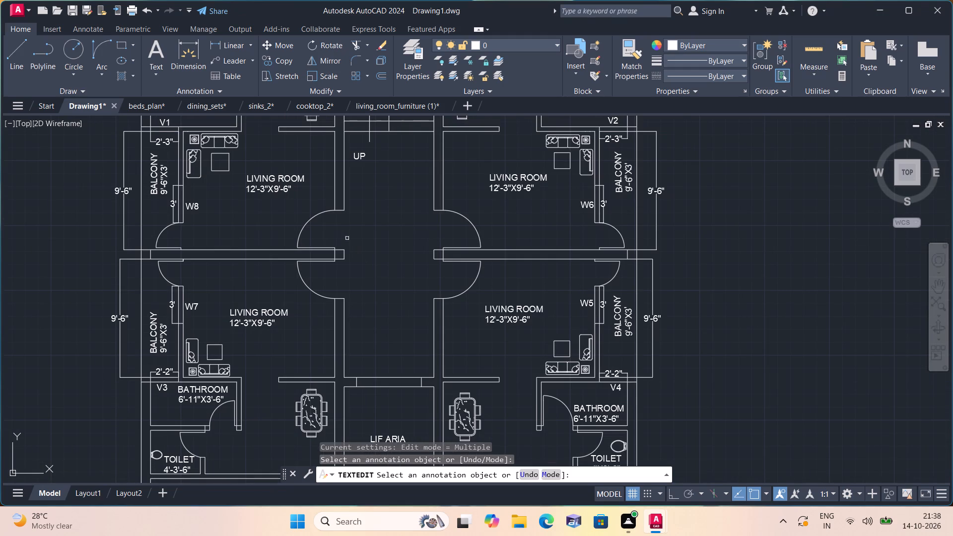
{"action": "middle_click_drag", "start_coordinate": [261, 228], "coordinate": [294, 356]}
{"action": "scroll", "coordinate": [194, 265], "scroll_direction": "up", "scroll_amount": 2}
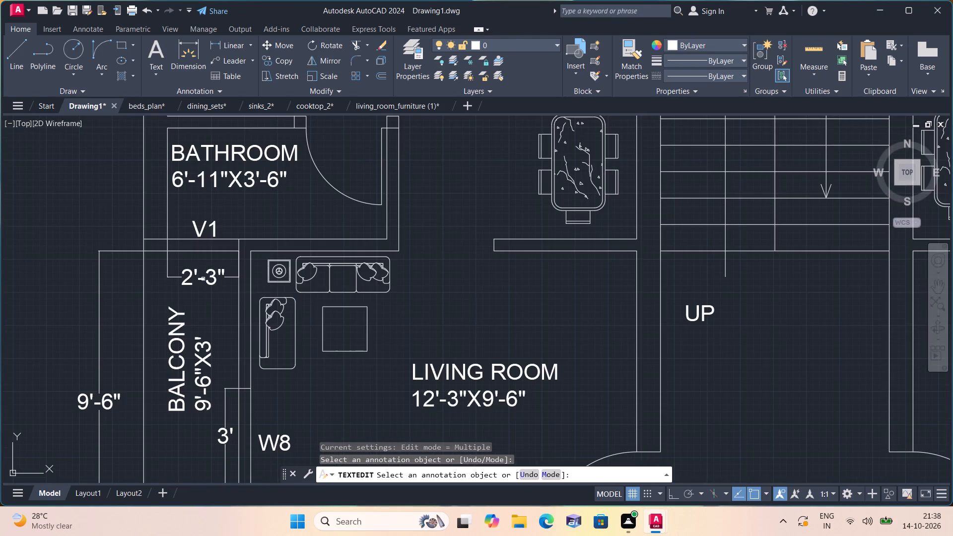
{"action": "triple_click", "coordinate": [203, 279]}
{"action": "key", "text": "BackSpace"}
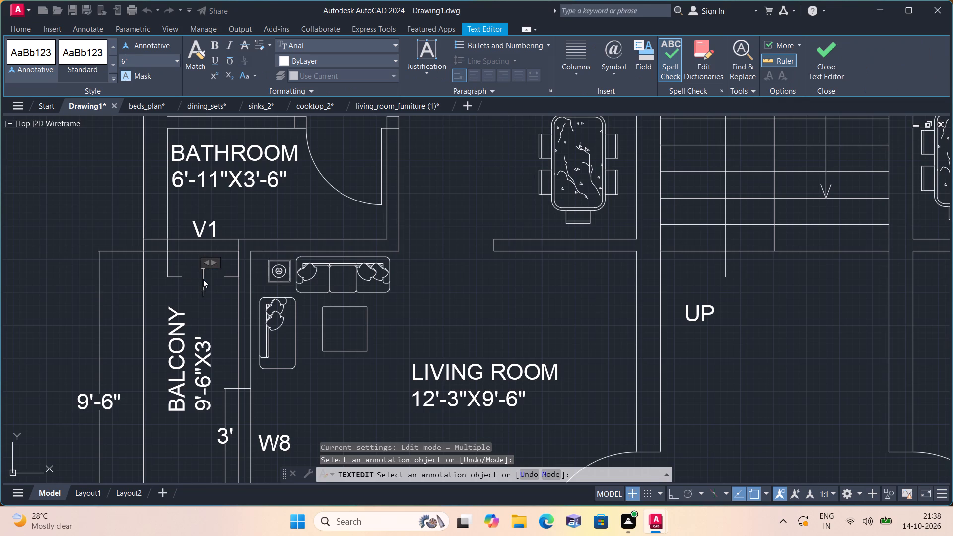
{"action": "type", "text": "2'-2\""}
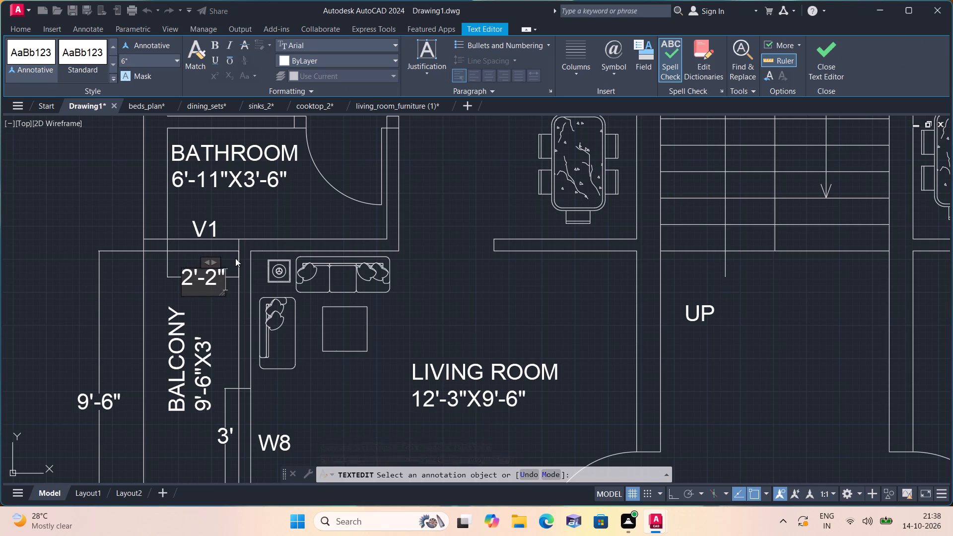
{"action": "left_click", "coordinate": [229, 251]}
Change the dimension text at ventilator V2, by the upper-right apartment's balcony, to 2'-2" and finish text editing.
{"action": "scroll", "coordinate": [229, 251], "scroll_direction": "down", "scroll_amount": 2}
{"action": "scroll", "coordinate": [683, 263], "scroll_direction": "up", "scroll_amount": 2}
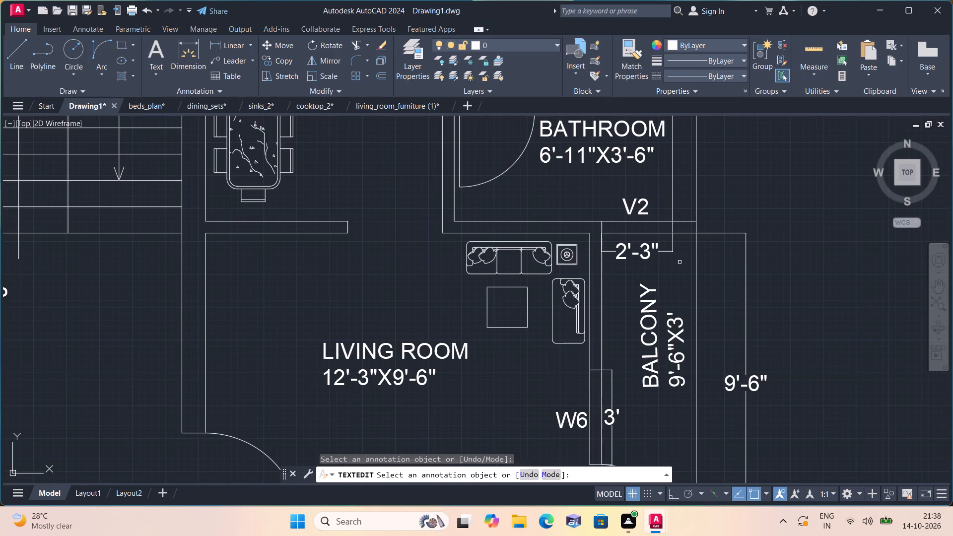
{"action": "triple_click", "coordinate": [641, 250]}
{"action": "double_click", "coordinate": [641, 251]}
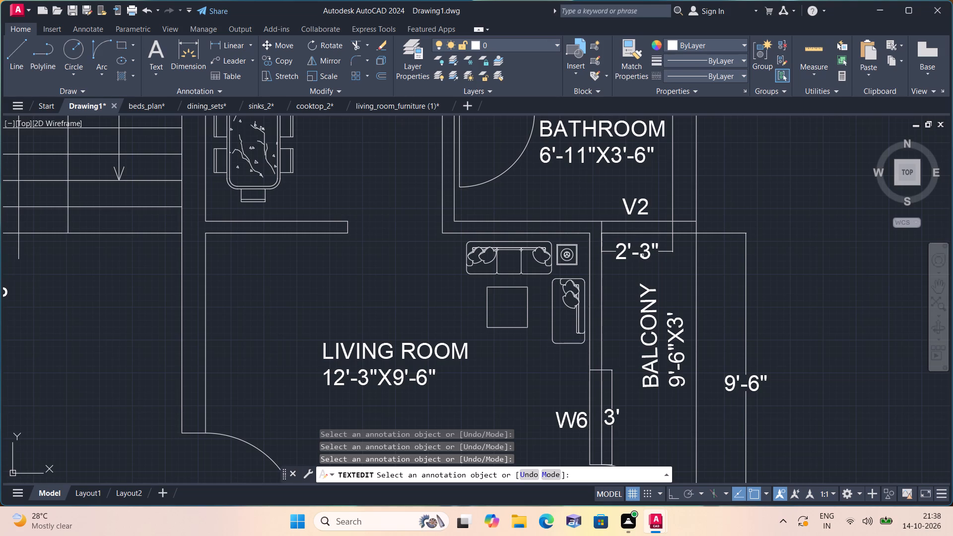
{"action": "double_click", "coordinate": [642, 257]}
{"action": "key", "text": "BackSpace"}
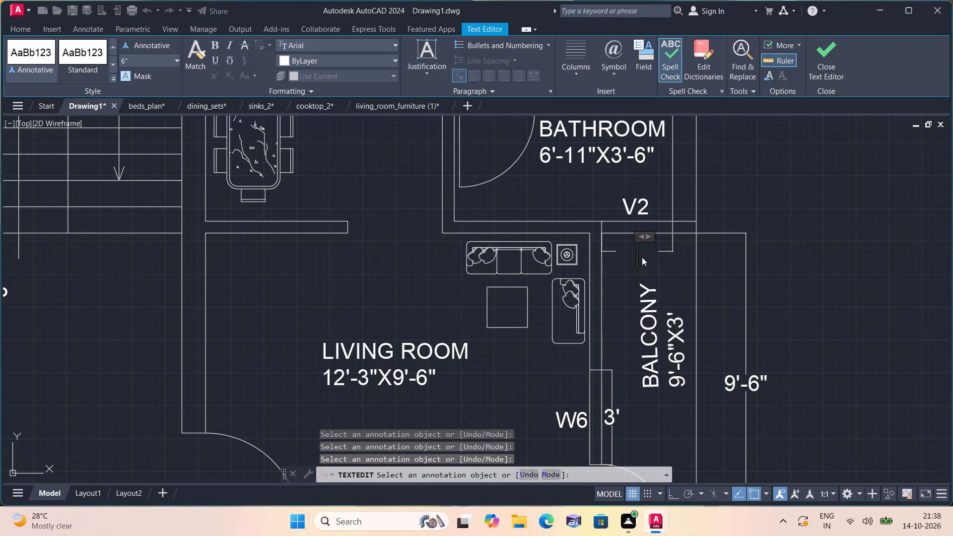
{"action": "type", "text": "2'-2\""}
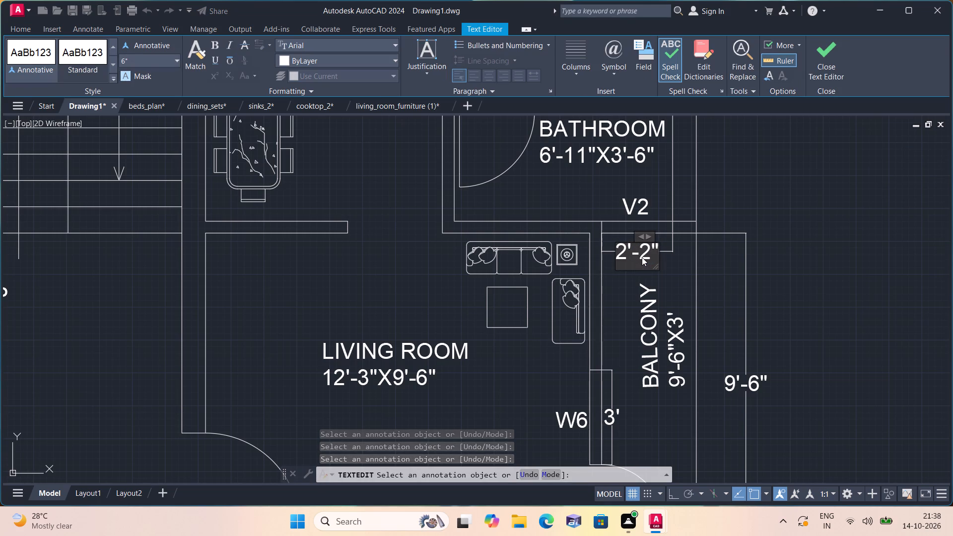
{"action": "left_click", "coordinate": [386, 276]}
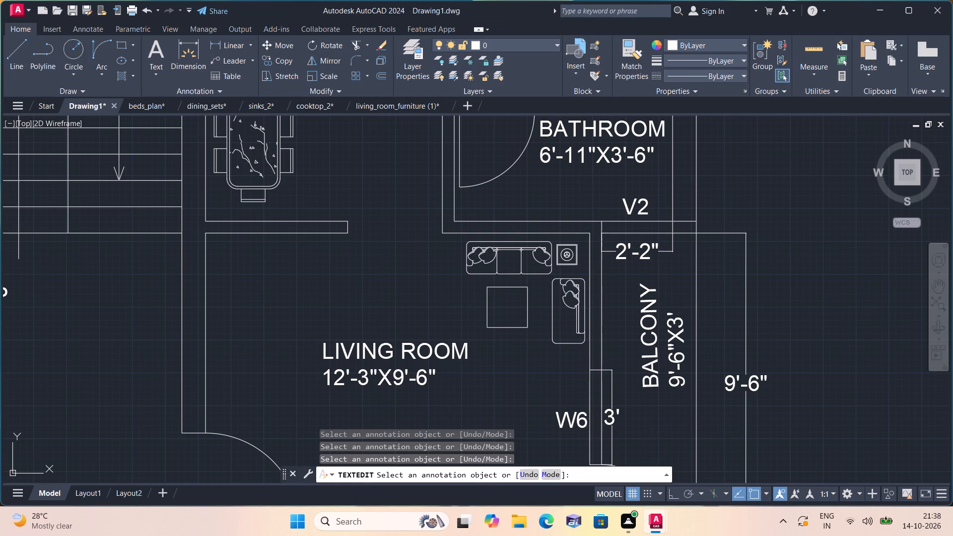
{"action": "key", "text": "Escape"}
Examine the upper apartments, title and overall dimensions to check the plan's annotations.
{"action": "scroll", "coordinate": [386, 276], "scroll_direction": "down", "scroll_amount": 2}
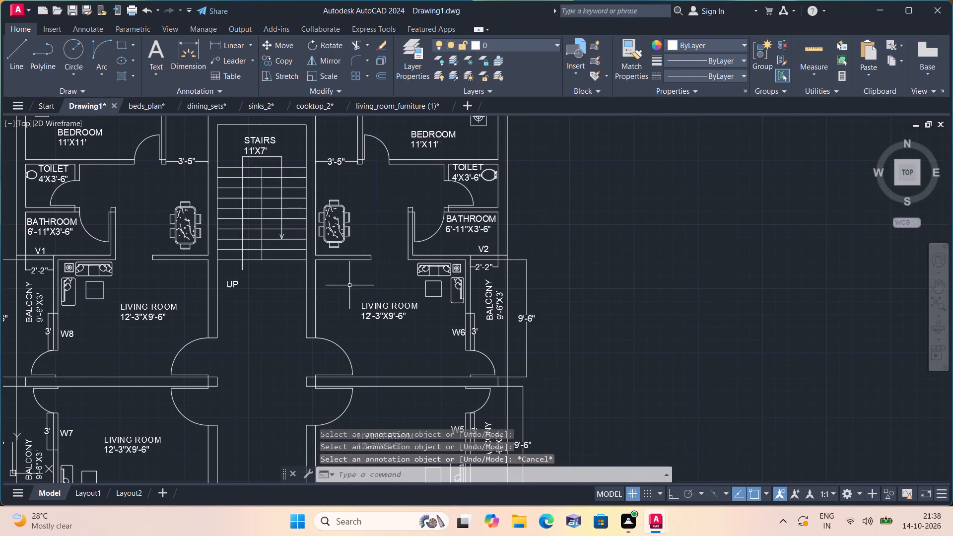
{"action": "middle_click_drag", "start_coordinate": [346, 285], "coordinate": [403, 246]}
{"action": "scroll", "coordinate": [403, 246], "scroll_direction": "down", "scroll_amount": 1}
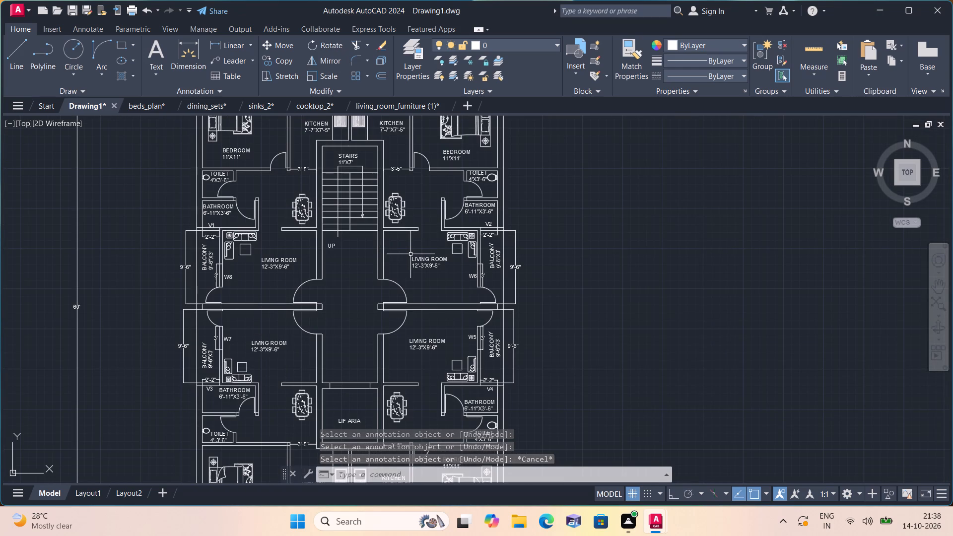
{"action": "middle_click_drag", "start_coordinate": [381, 243], "coordinate": [350, 342]}
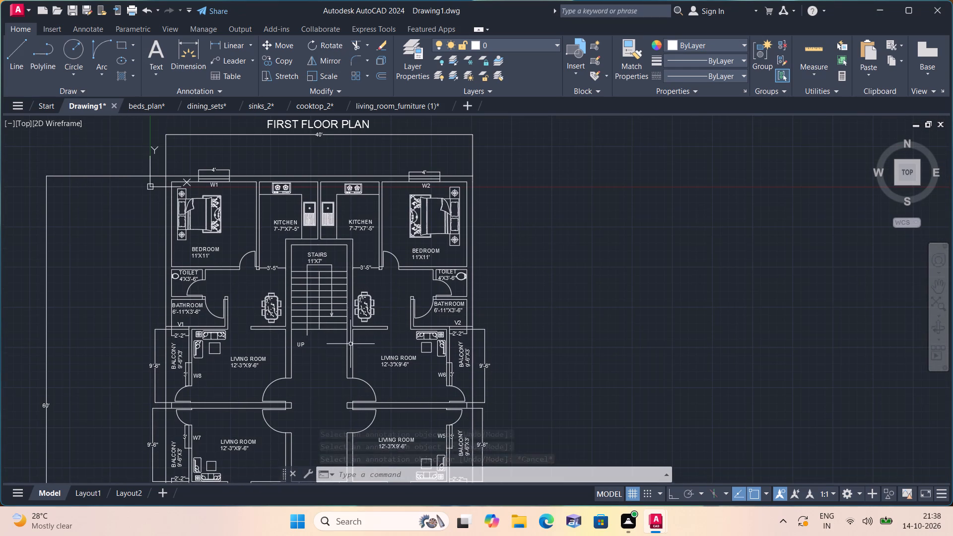
{"action": "scroll", "coordinate": [203, 320], "scroll_direction": "down", "scroll_amount": 1}
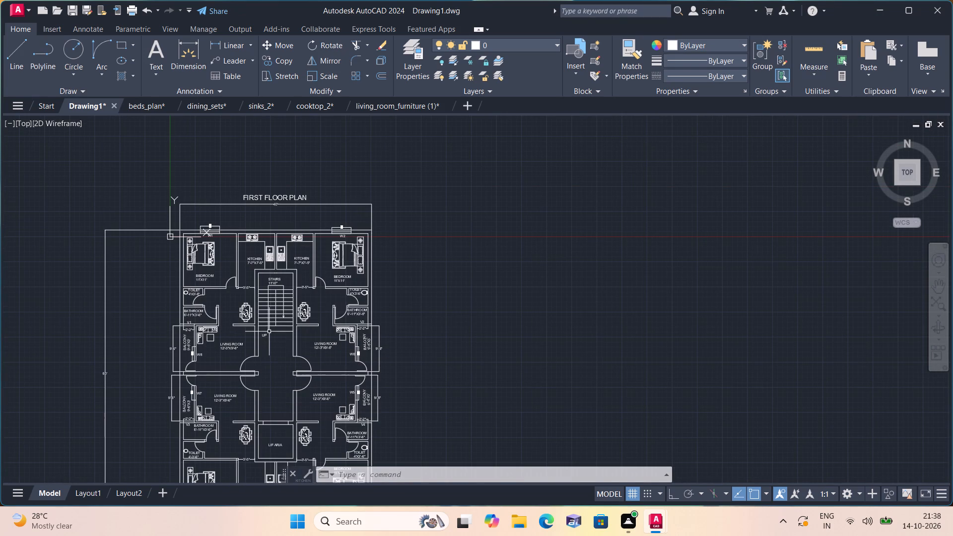
{"action": "scroll", "coordinate": [217, 296], "scroll_direction": "up", "scroll_amount": 1}
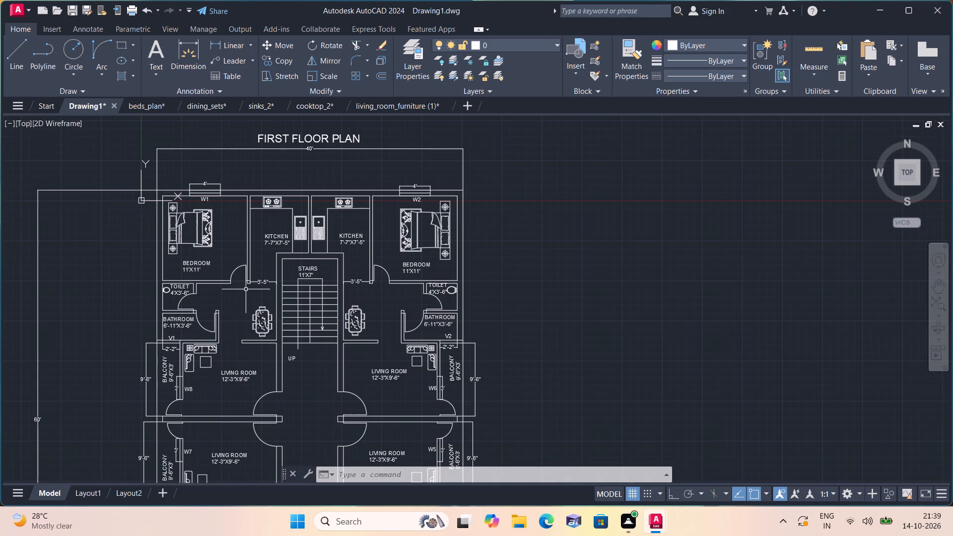
{"action": "scroll", "coordinate": [248, 289], "scroll_direction": "down", "scroll_amount": 1}
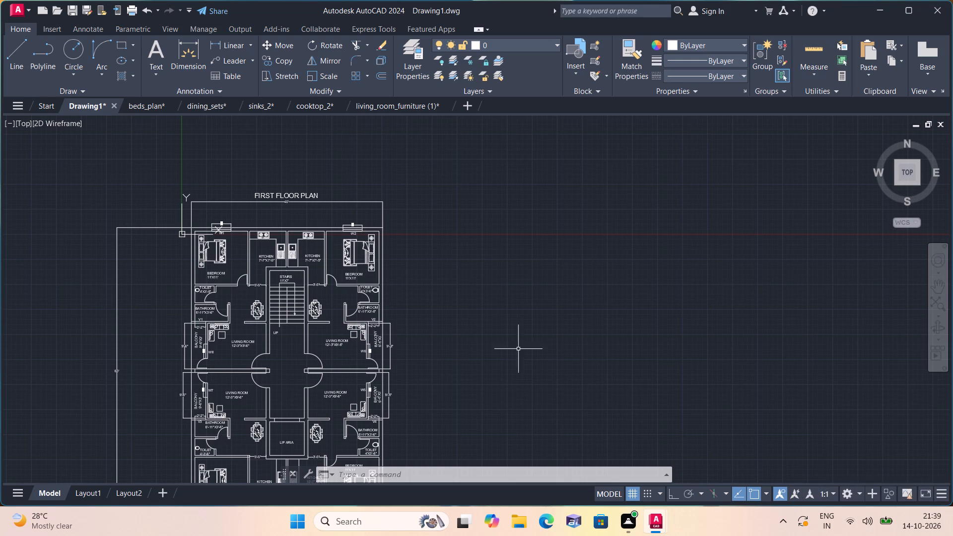
{"action": "scroll", "coordinate": [203, 272], "scroll_direction": "up", "scroll_amount": 2}
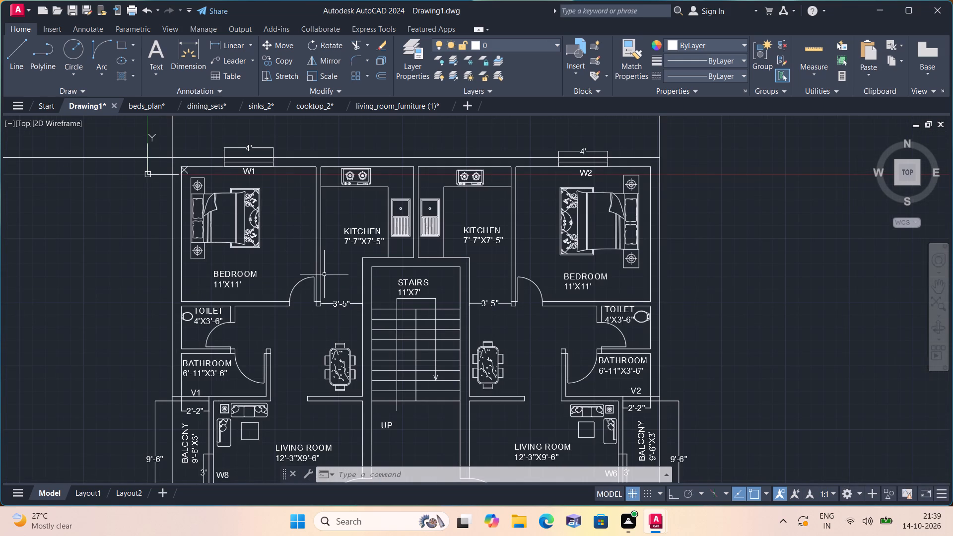
{"action": "middle_click_drag", "start_coordinate": [326, 280], "coordinate": [316, 260]}
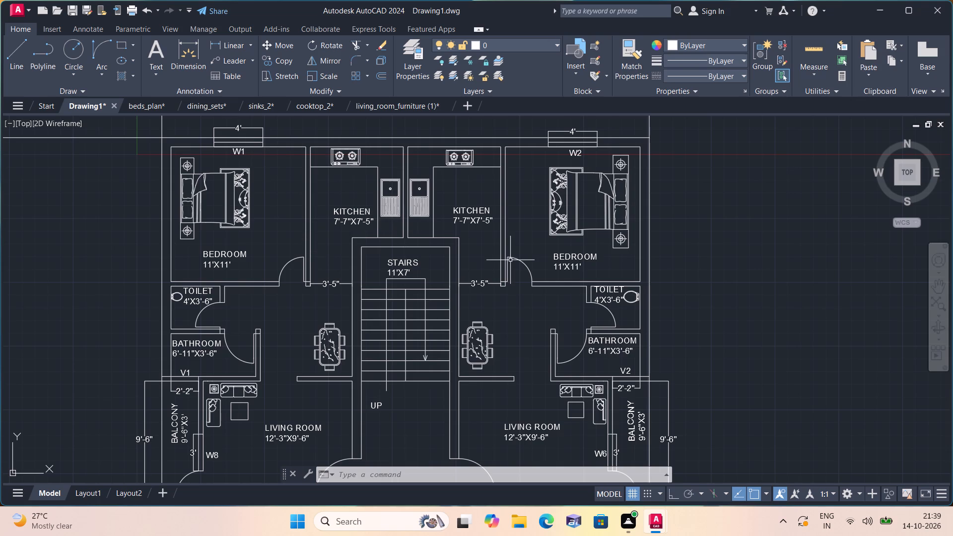
Examine the living rooms, lift area and lower apartments to check the plan for missing details.
{"action": "middle_click_drag", "start_coordinate": [506, 260], "coordinate": [480, 217]}
{"action": "middle_click_drag", "start_coordinate": [506, 300], "coordinate": [499, 208]}
{"action": "scroll", "coordinate": [505, 300], "scroll_direction": "down", "scroll_amount": 1}
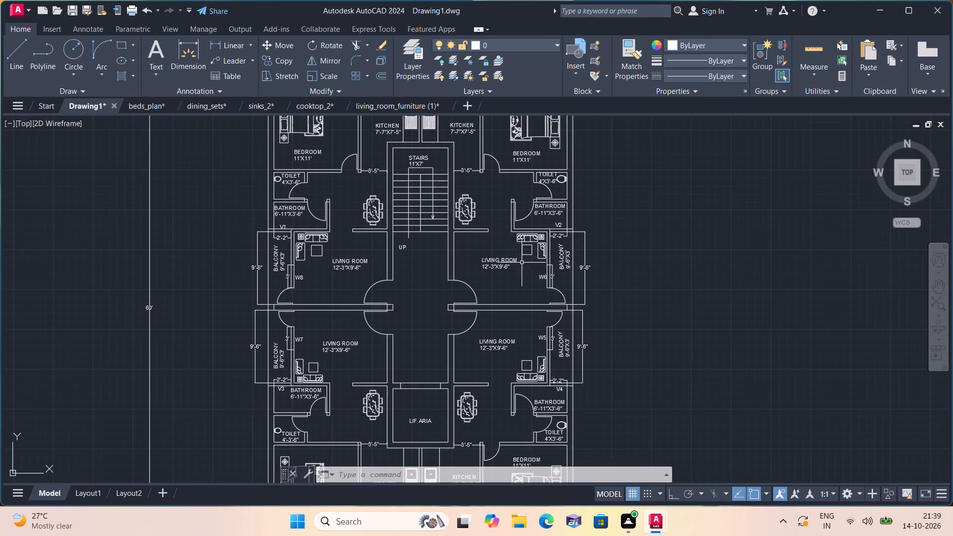
{"action": "middle_click_drag", "start_coordinate": [522, 271], "coordinate": [445, 192]}
{"action": "scroll", "coordinate": [462, 210], "scroll_direction": "down", "scroll_amount": 1}
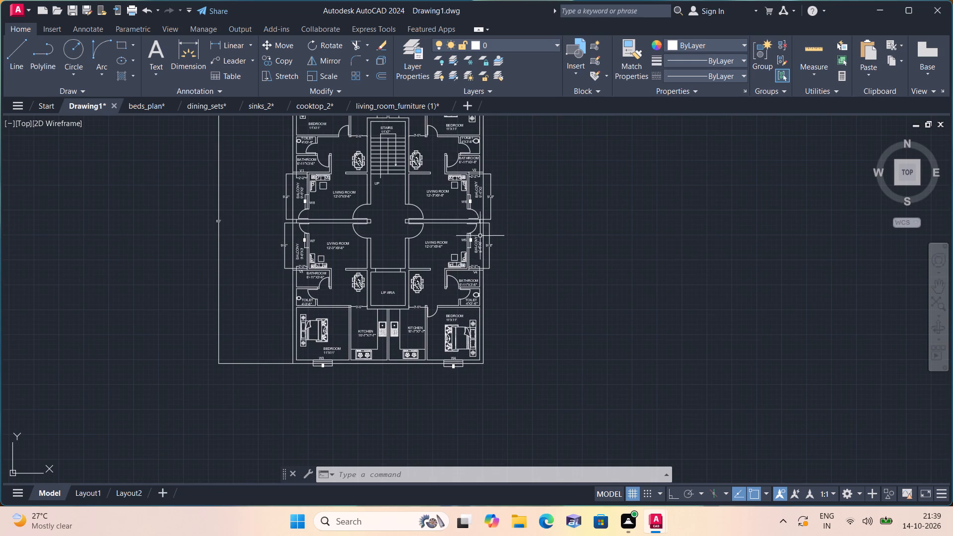
{"action": "scroll", "coordinate": [474, 237], "scroll_direction": "down", "scroll_amount": 1}
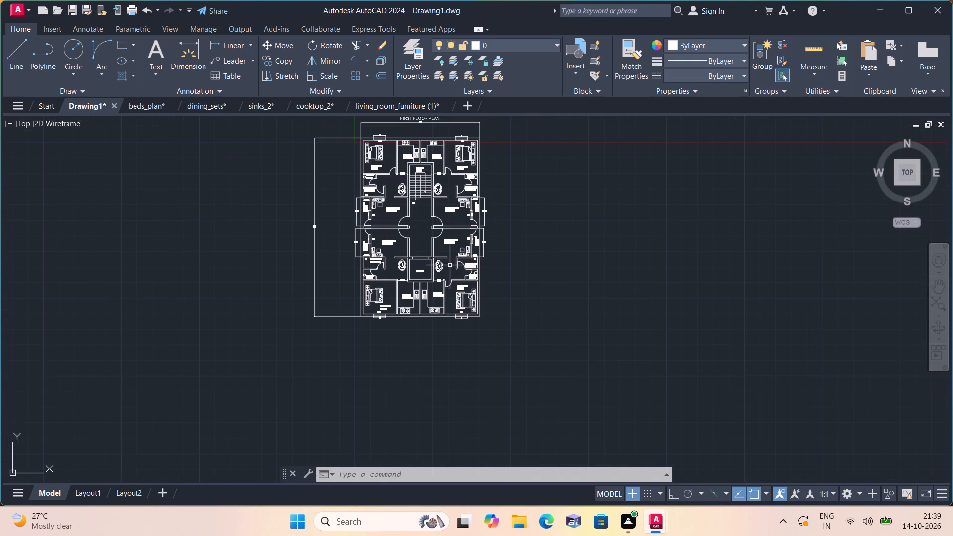
{"action": "scroll", "coordinate": [432, 264], "scroll_direction": "up", "scroll_amount": 2}
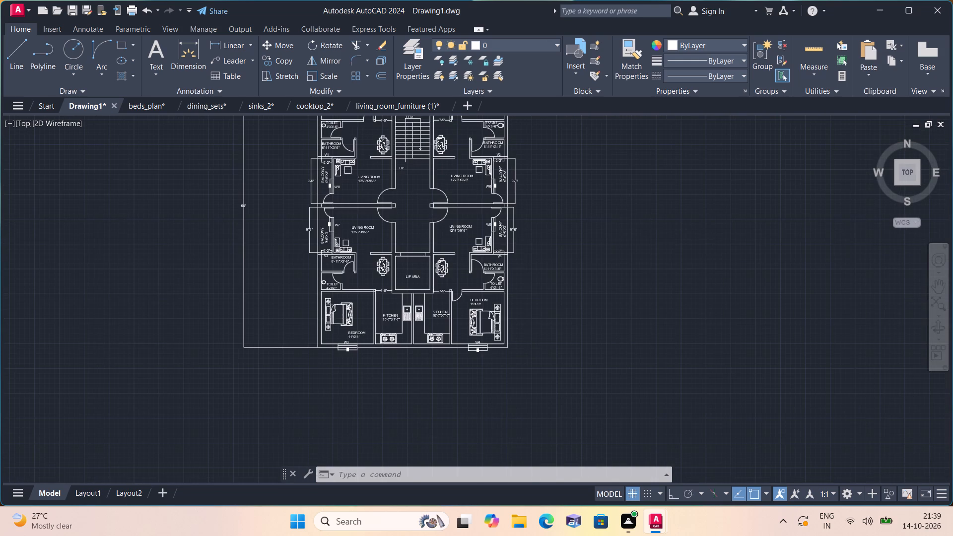
{"action": "scroll", "coordinate": [419, 260], "scroll_direction": "up", "scroll_amount": 2}
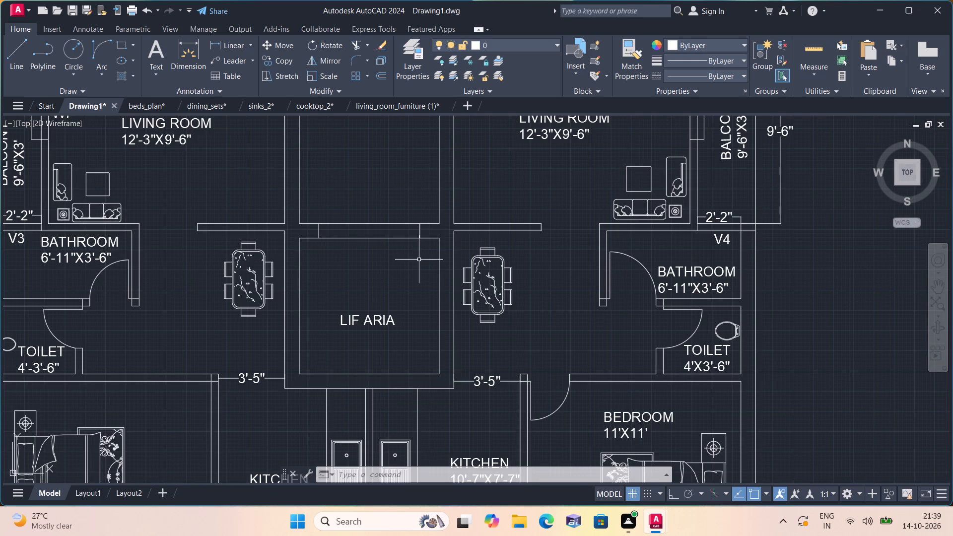
{"action": "scroll", "coordinate": [419, 260], "scroll_direction": "down", "scroll_amount": 1}
{"action": "scroll", "coordinate": [419, 260], "scroll_direction": "up", "scroll_amount": 1}
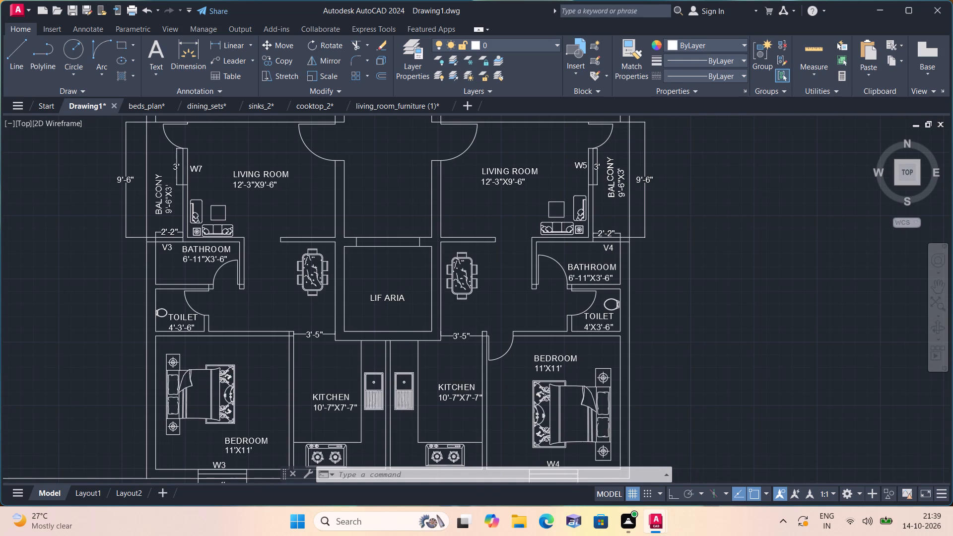
Draw a line between the jamb midpoints across the lift door opening, above the LIF ARIA room.
{"action": "scroll", "coordinate": [422, 254], "scroll_direction": "up", "scroll_amount": 1}
{"action": "key", "text": "l"}
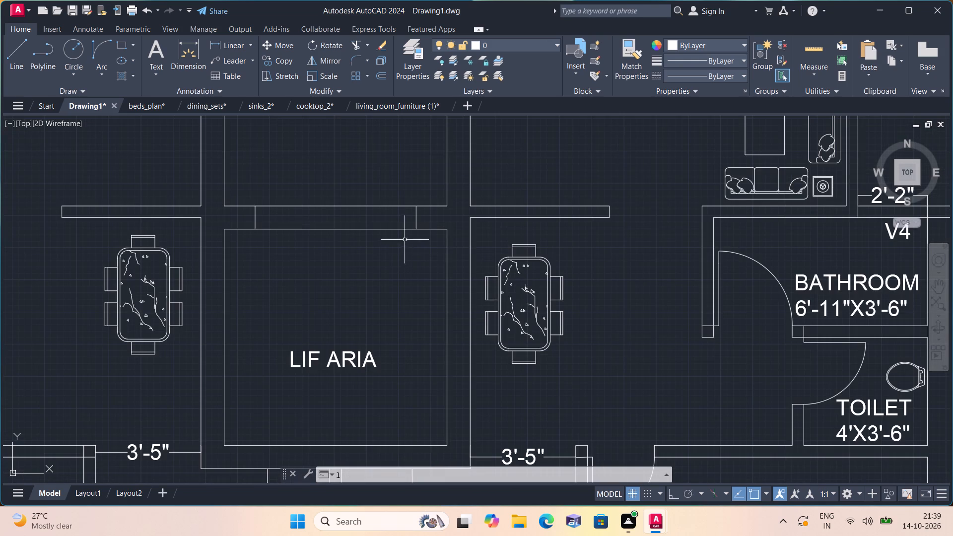
{"action": "key", "text": "space"}
{"action": "left_click", "coordinate": [417, 217]}
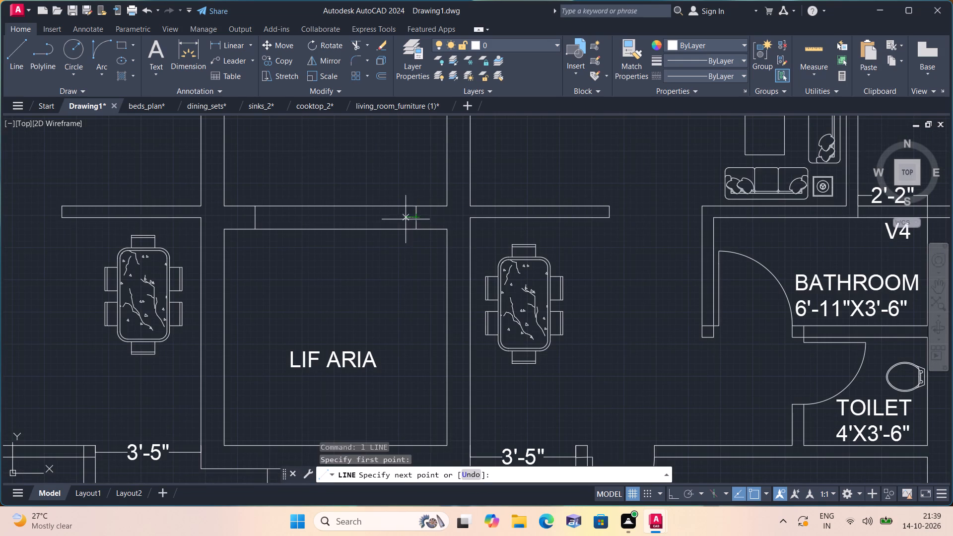
{"action": "left_click", "coordinate": [258, 216]}
{"action": "key", "text": "space"}
Add the multiline text PASSAGE in the central corridor between the two lower living rooms.
{"action": "middle_click_drag", "start_coordinate": [354, 160], "coordinate": [352, 160]}
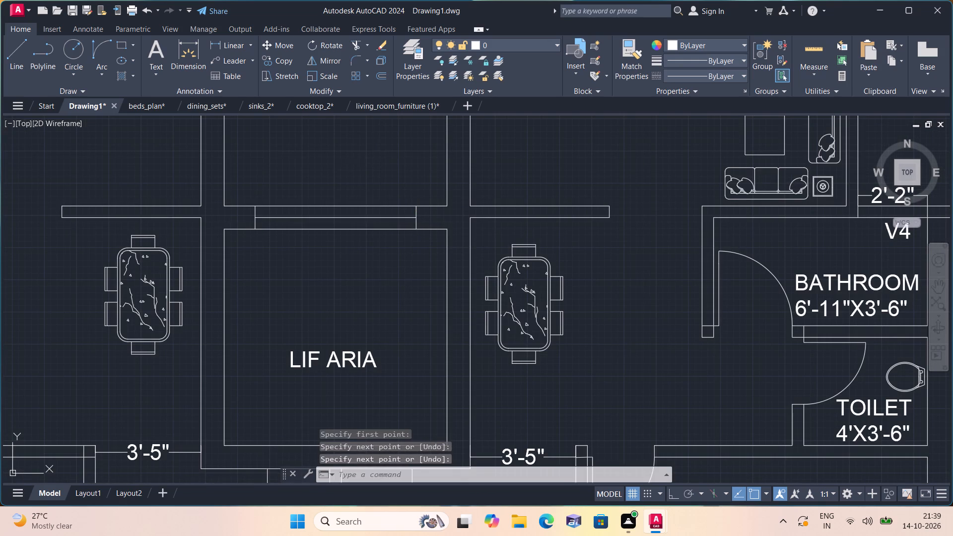
{"action": "middle_click_drag", "start_coordinate": [352, 160], "coordinate": [349, 217]}
{"action": "scroll", "coordinate": [349, 217], "scroll_direction": "down", "scroll_amount": 1}
{"action": "scroll", "coordinate": [354, 217], "scroll_direction": "up", "scroll_amount": 1}
{"action": "middle_click_drag", "start_coordinate": [354, 217], "coordinate": [378, 297]}
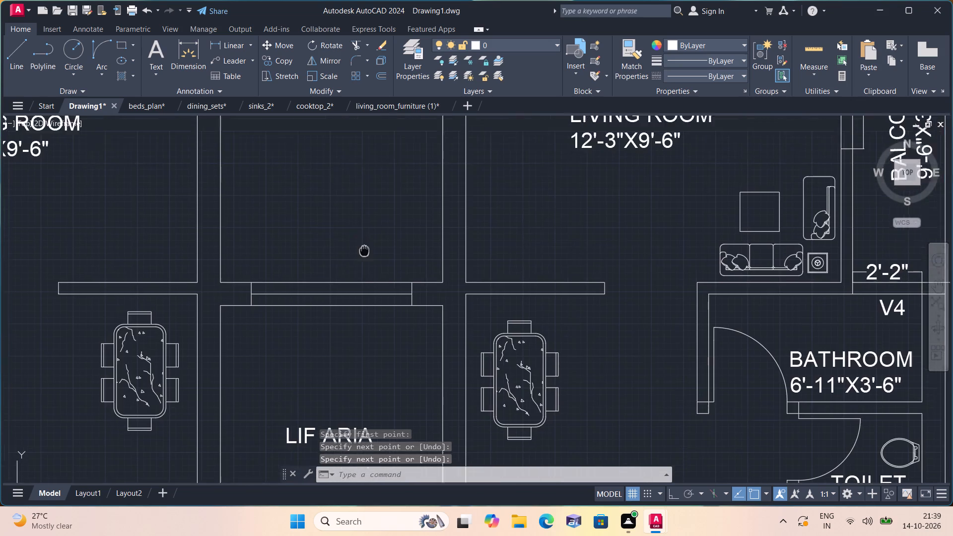
{"action": "middle_click_drag", "start_coordinate": [378, 297], "coordinate": [380, 299]}
{"action": "scroll", "coordinate": [381, 300], "scroll_direction": "down", "scroll_amount": 2}
{"action": "type", "text": "mt"}
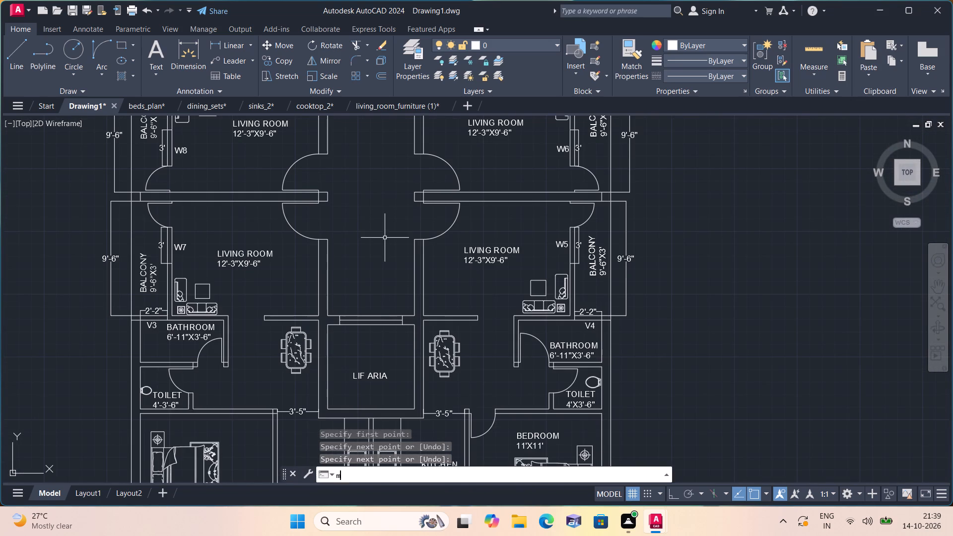
{"action": "key", "text": "space"}
{"action": "triple_click", "coordinate": [371, 247]}
{"action": "left_click", "coordinate": [371, 247]}
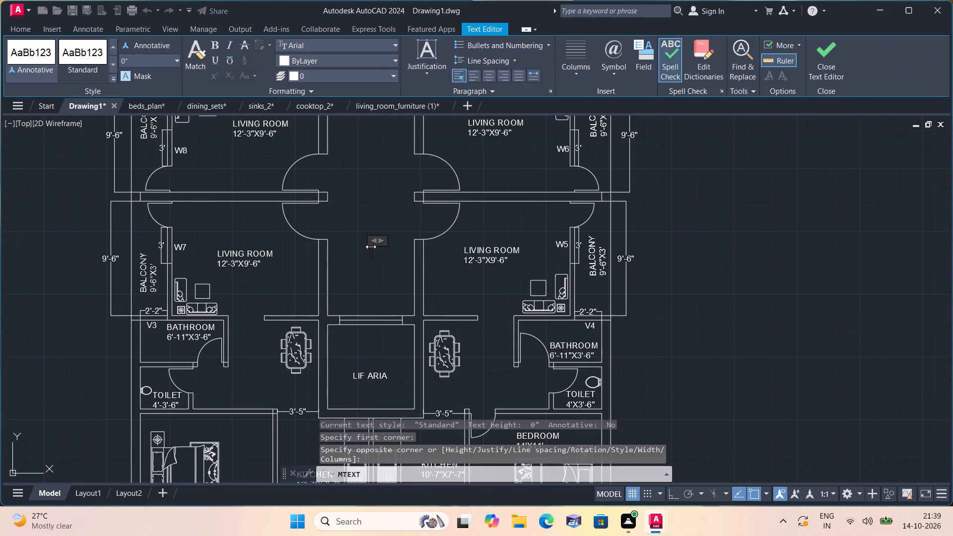
{"action": "type", "text": "PASSAGE"}
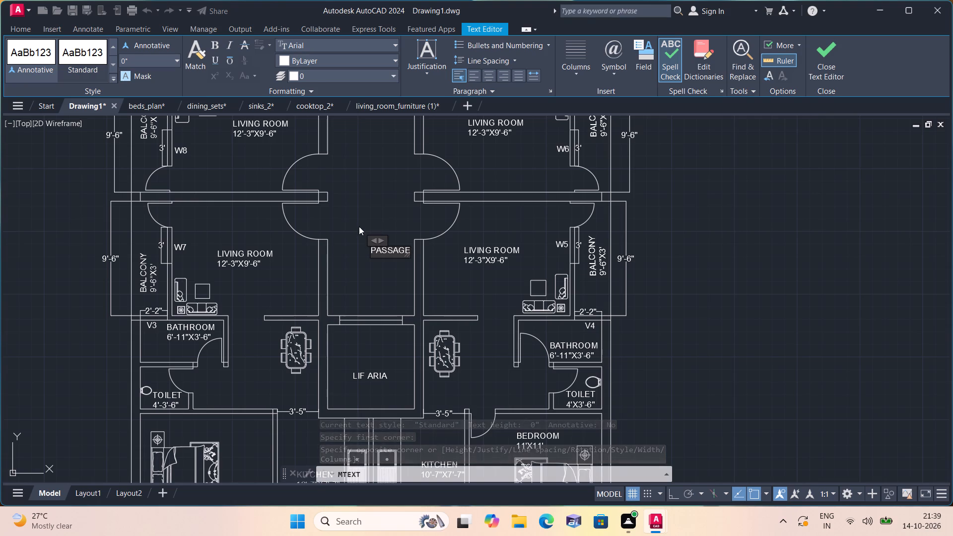
{"action": "left_click", "coordinate": [359, 224]}
Set the text height of the PASSAGE label to 2'.
{"action": "scroll", "coordinate": [403, 261], "scroll_direction": "up", "scroll_amount": 1}
{"action": "left_click", "coordinate": [378, 261]}
{"action": "left_click", "coordinate": [324, 195]}
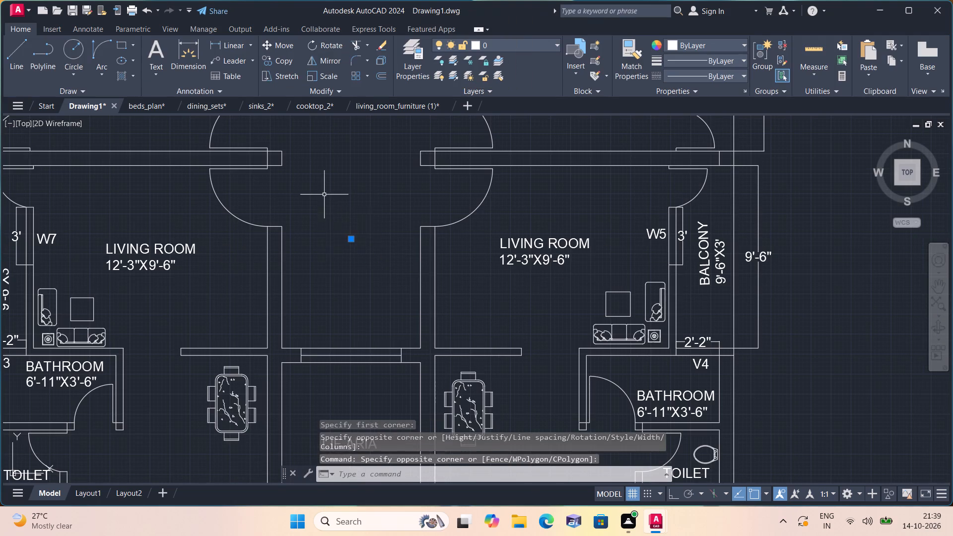
{"action": "right_click", "coordinate": [324, 195]}
{"action": "left_click", "coordinate": [359, 485]}
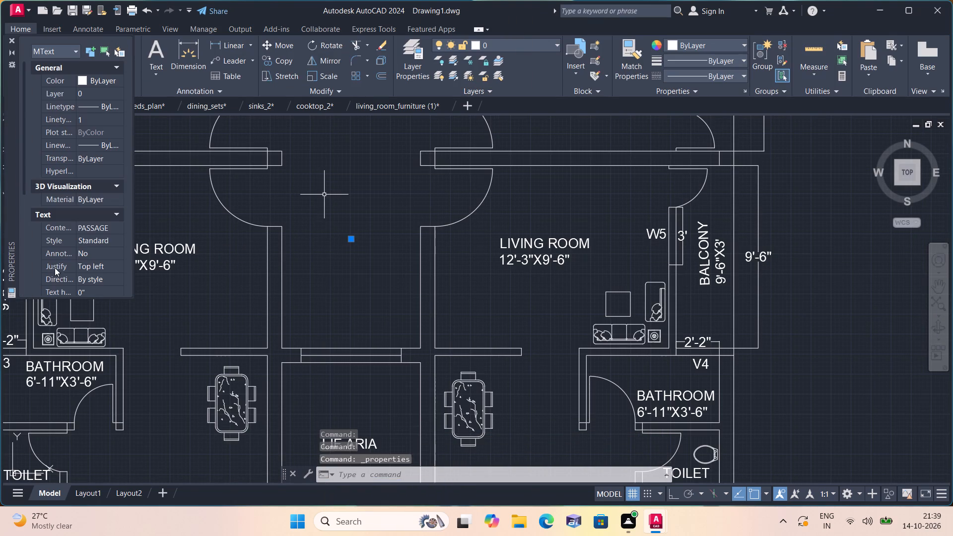
{"action": "left_click", "coordinate": [97, 294]}
{"action": "key", "text": "BackSpace"}
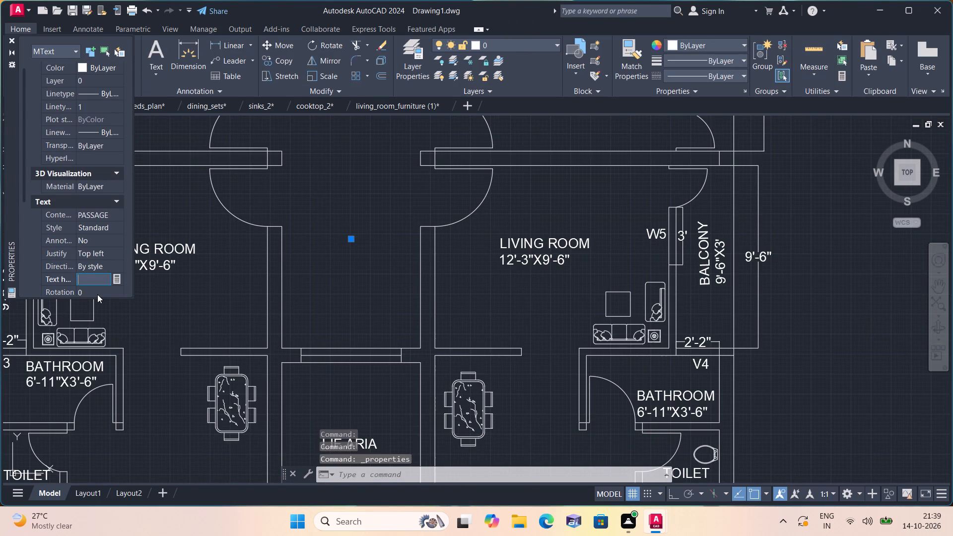
{"action": "type", "text": "2'"}
{"action": "left_click", "coordinate": [340, 274]}
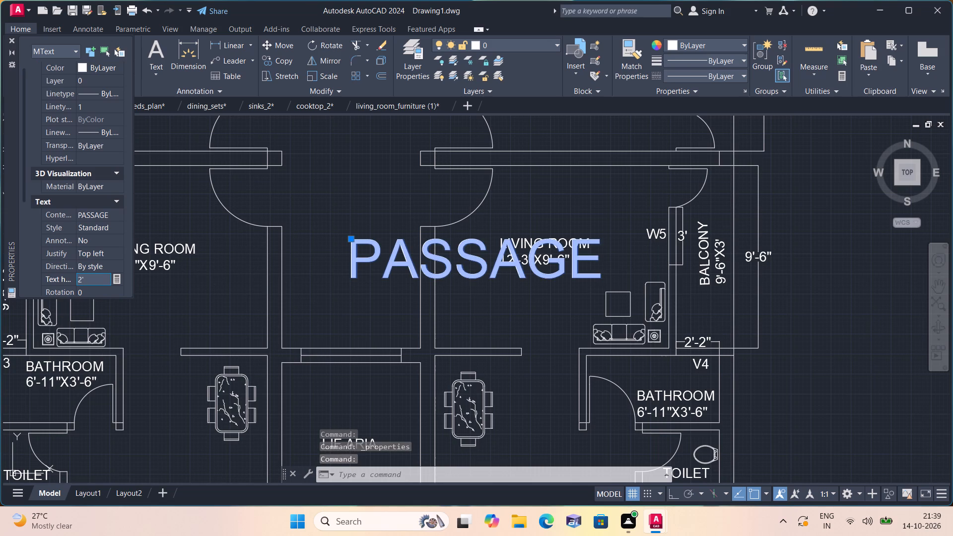
{"action": "left_click", "coordinate": [14, 39]}
{"action": "key", "text": "Escape"}
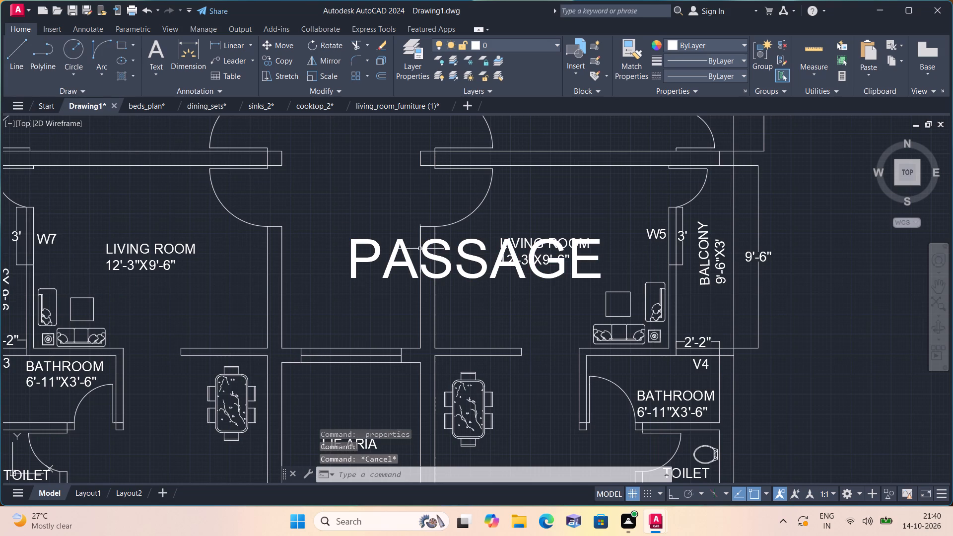
Rotate the PASSAGE label 90° so it reads vertically, using Ortho mode, and turn Ortho off again.
{"action": "left_click", "coordinate": [408, 249]}
{"action": "left_click", "coordinate": [325, 42]}
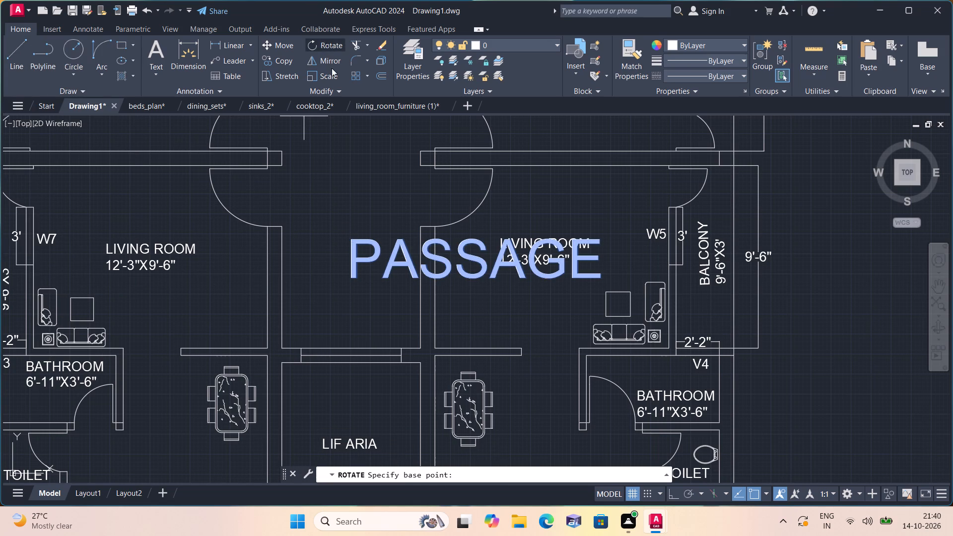
{"action": "key", "text": "F8"}
{"action": "left_click", "coordinate": [379, 241]}
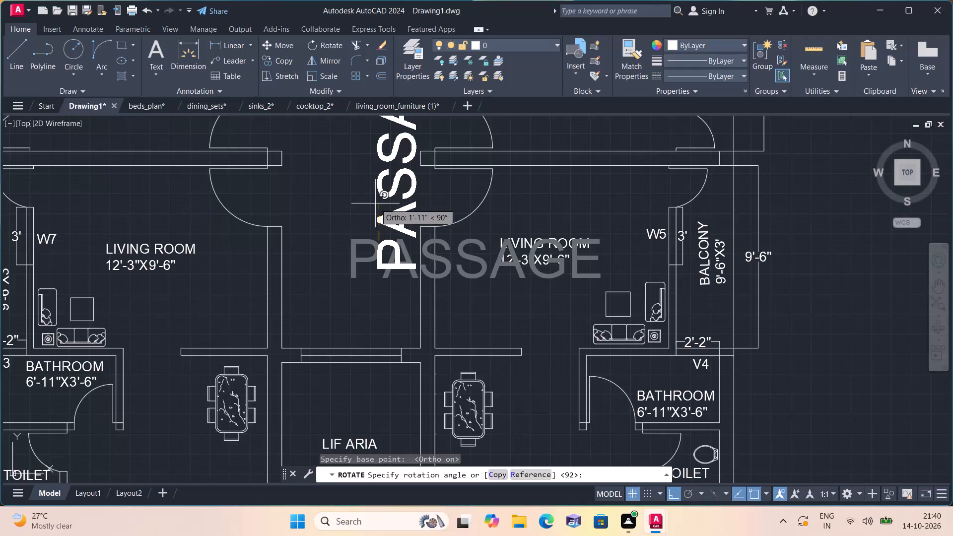
{"action": "left_click", "coordinate": [375, 203]}
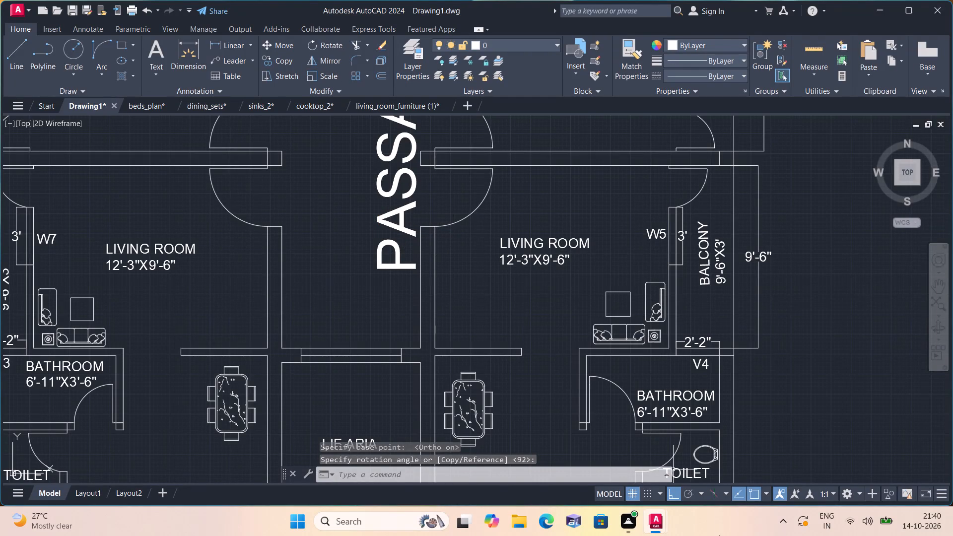
{"action": "left_click", "coordinate": [674, 495]}
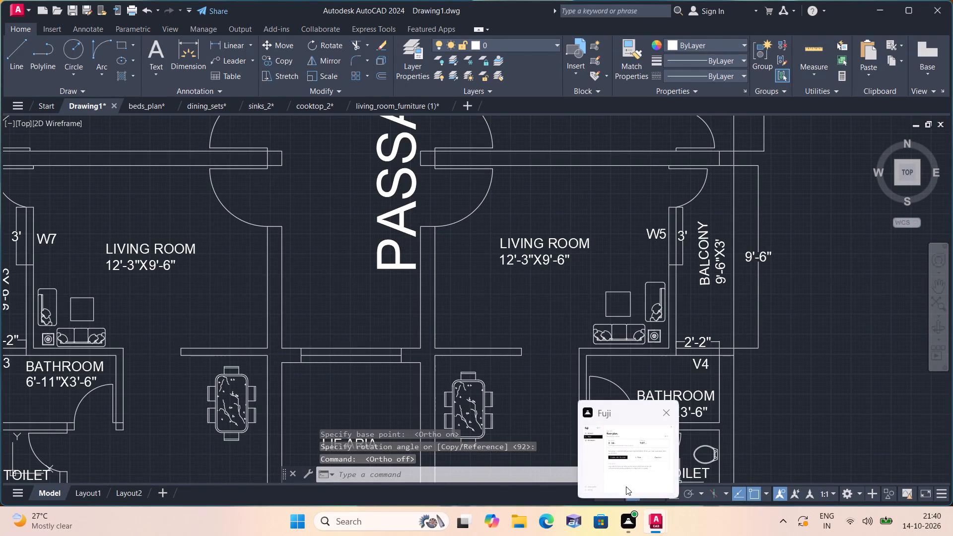
Move the vertical PASSAGE label to the middle of the corridor, starting just above the lift door opening.
{"action": "scroll", "coordinate": [366, 286], "scroll_direction": "down", "scroll_amount": 2}
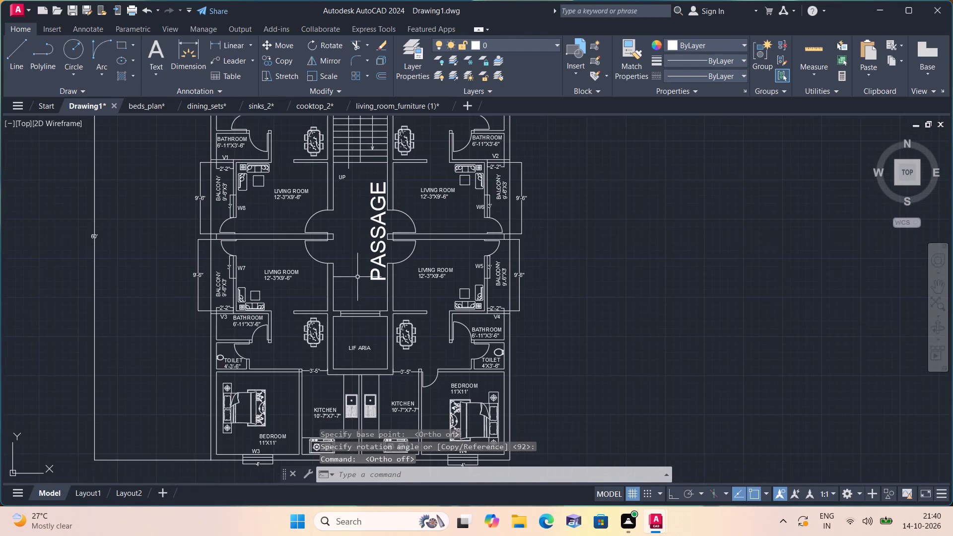
{"action": "middle_click_drag", "start_coordinate": [357, 277], "coordinate": [361, 298]}
{"action": "scroll", "coordinate": [367, 284], "scroll_direction": "up", "scroll_amount": 2}
{"action": "left_click", "coordinate": [395, 318]}
{"action": "left_click", "coordinate": [388, 320]}
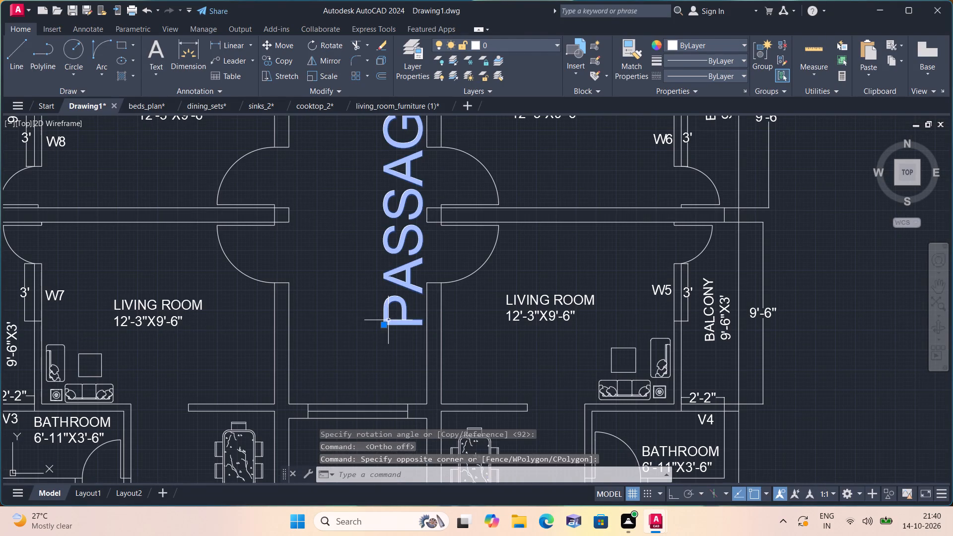
{"action": "left_click", "coordinate": [382, 326]}
{"action": "left_click", "coordinate": [333, 366]}
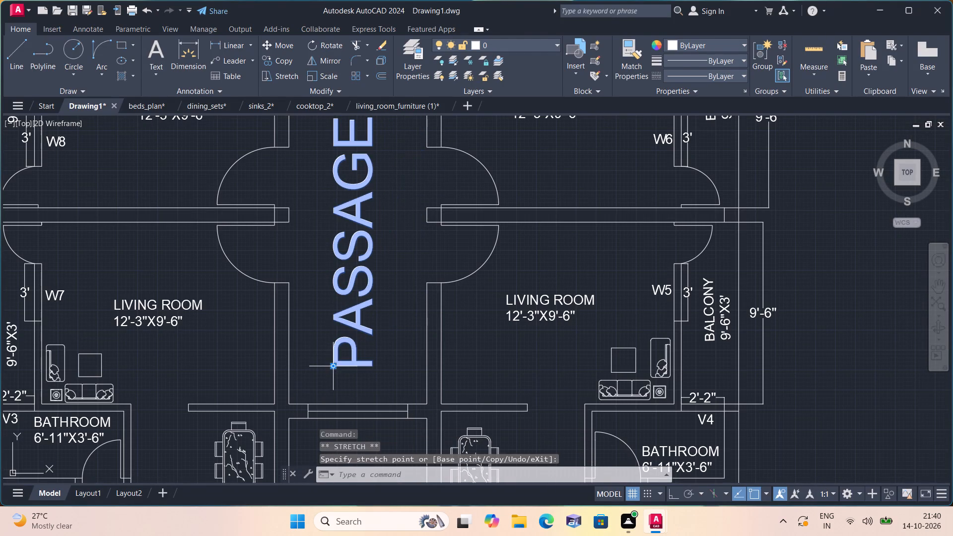
{"action": "key", "text": "Escape"}
Examine the corridor, apartments and balconies to check the plan with its PASSAGE label.
{"action": "scroll", "coordinate": [437, 419], "scroll_direction": "down", "scroll_amount": 2}
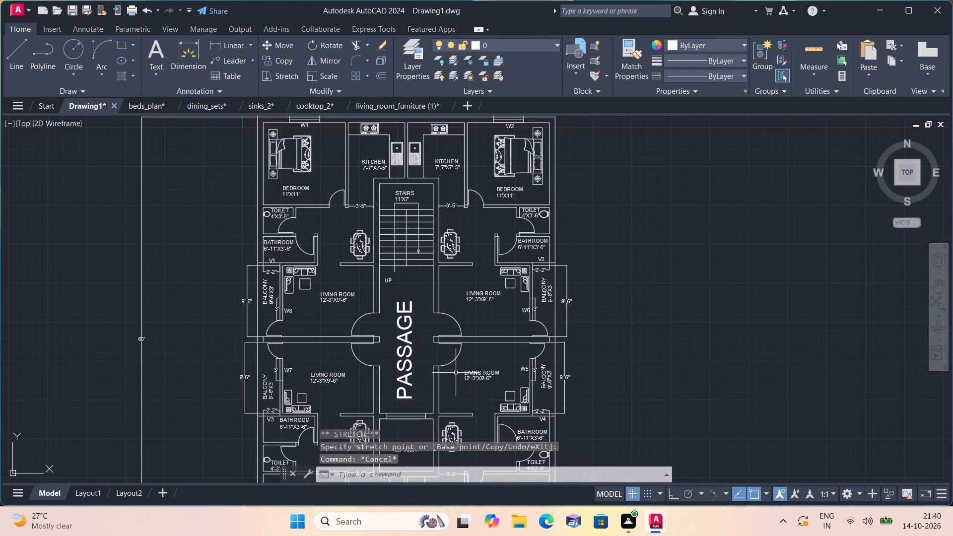
{"action": "middle_click", "coordinate": [423, 330]}
{"action": "scroll", "coordinate": [423, 330], "scroll_direction": "down", "scroll_amount": 1}
{"action": "middle_click_drag", "start_coordinate": [438, 341], "coordinate": [408, 258]}
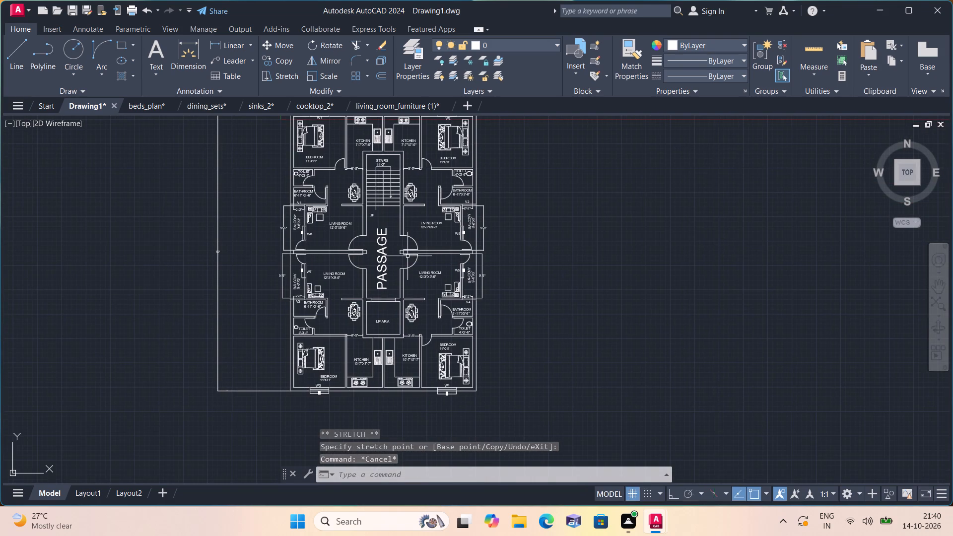
{"action": "scroll", "coordinate": [408, 256], "scroll_direction": "up", "scroll_amount": 1}
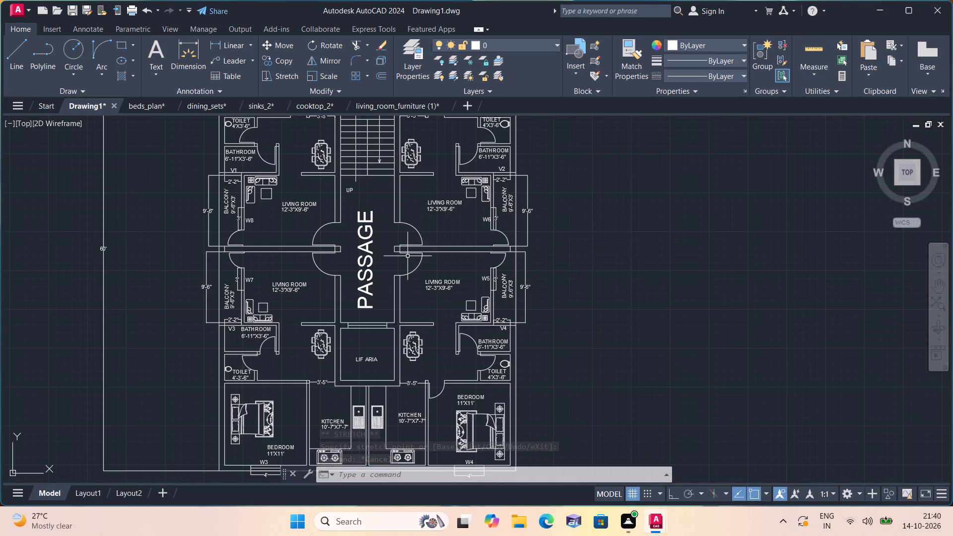
{"action": "middle_click_drag", "start_coordinate": [416, 290], "coordinate": [414, 200]}
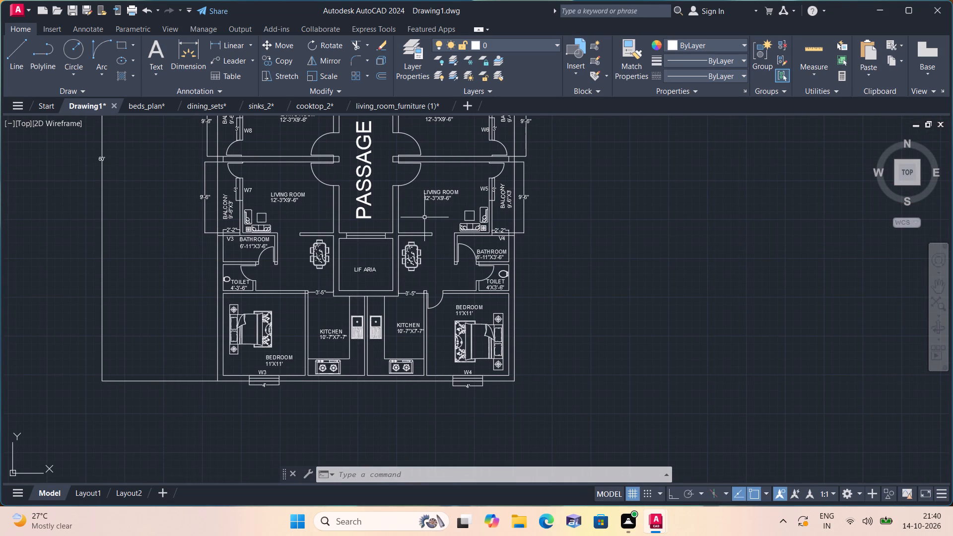
{"action": "middle_click_drag", "start_coordinate": [410, 171], "coordinate": [400, 268]}
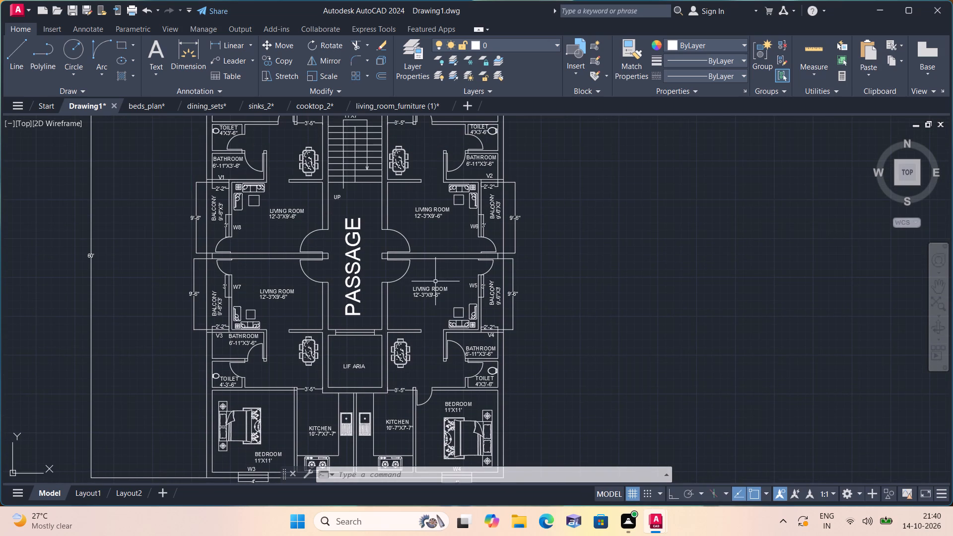
{"action": "scroll", "coordinate": [481, 271], "scroll_direction": "up", "scroll_amount": 1}
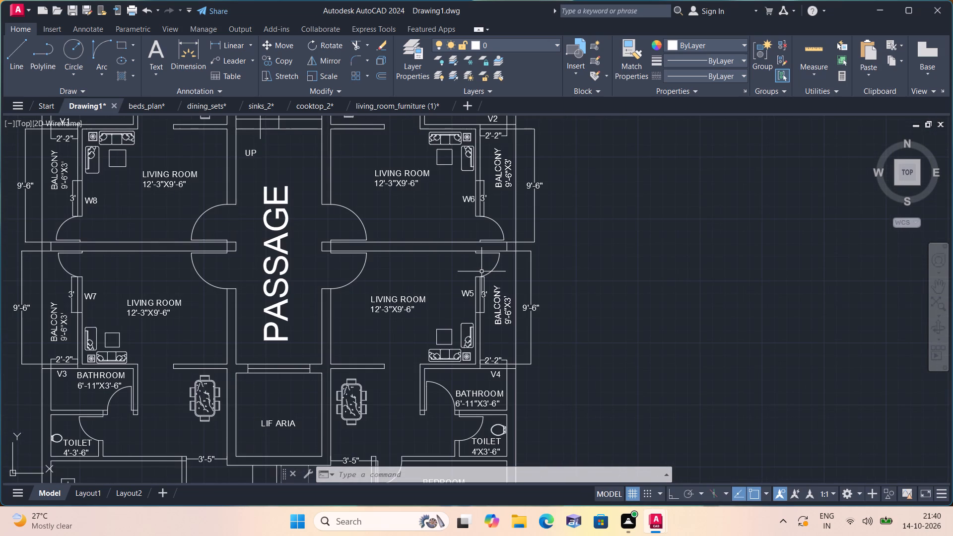
{"action": "scroll", "coordinate": [481, 271], "scroll_direction": "down", "scroll_amount": 1}
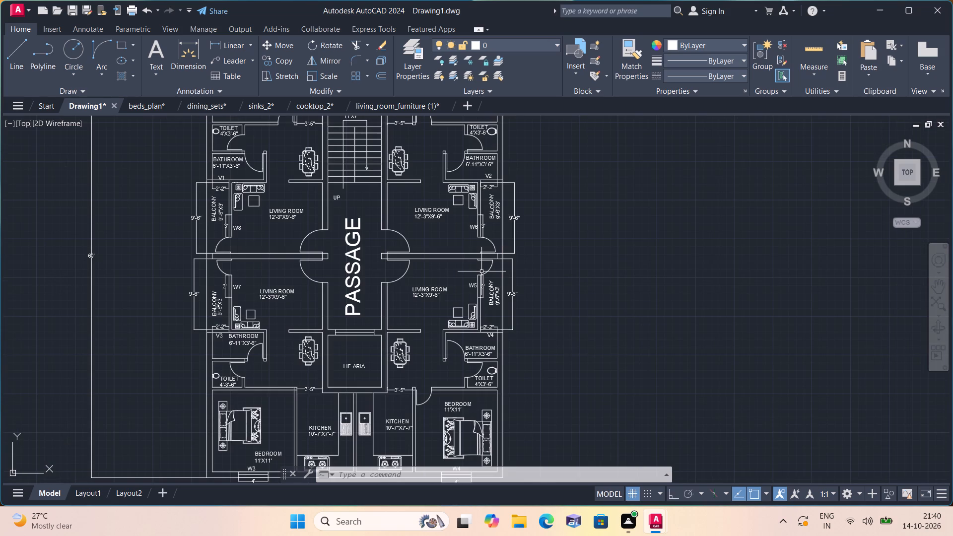
Add the multiline text "TOTAL AREA=2400sqft" below the plan, beneath the W3 window.
{"action": "middle_click_drag", "start_coordinate": [477, 310], "coordinate": [507, 205]}
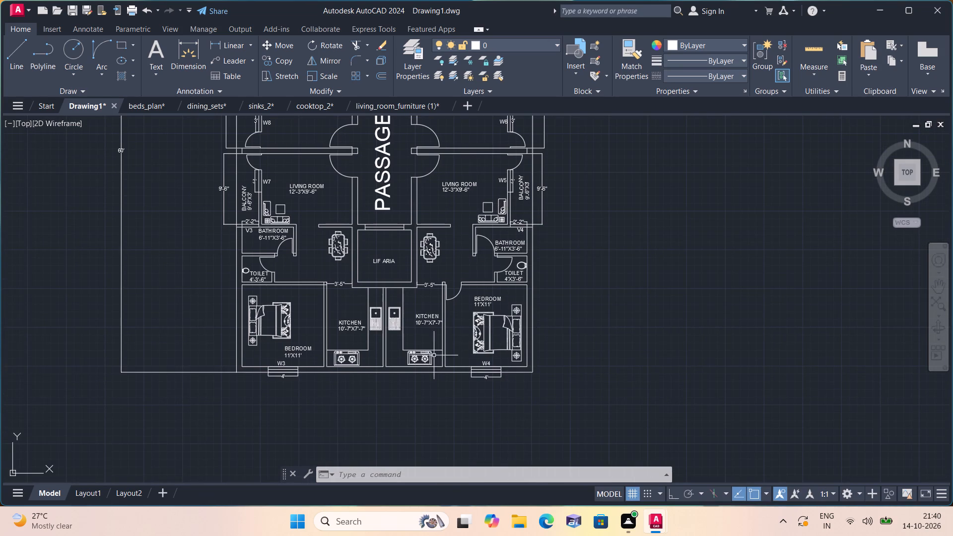
{"action": "middle_click_drag", "start_coordinate": [432, 355], "coordinate": [460, 193]}
{"action": "scroll", "coordinate": [279, 246], "scroll_direction": "up", "scroll_amount": 1}
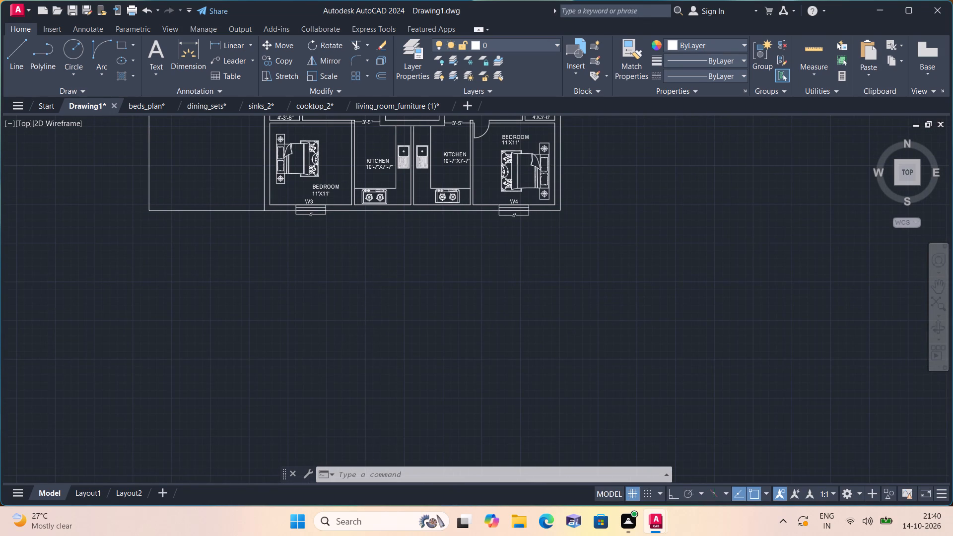
{"action": "type", "text": "mt"}
{"action": "key", "text": "space"}
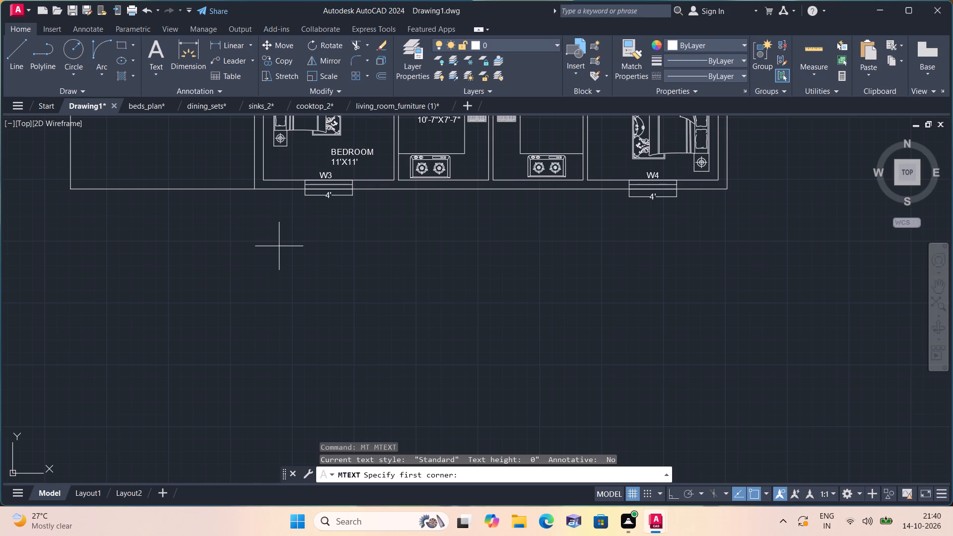
{"action": "triple_click", "coordinate": [305, 229]}
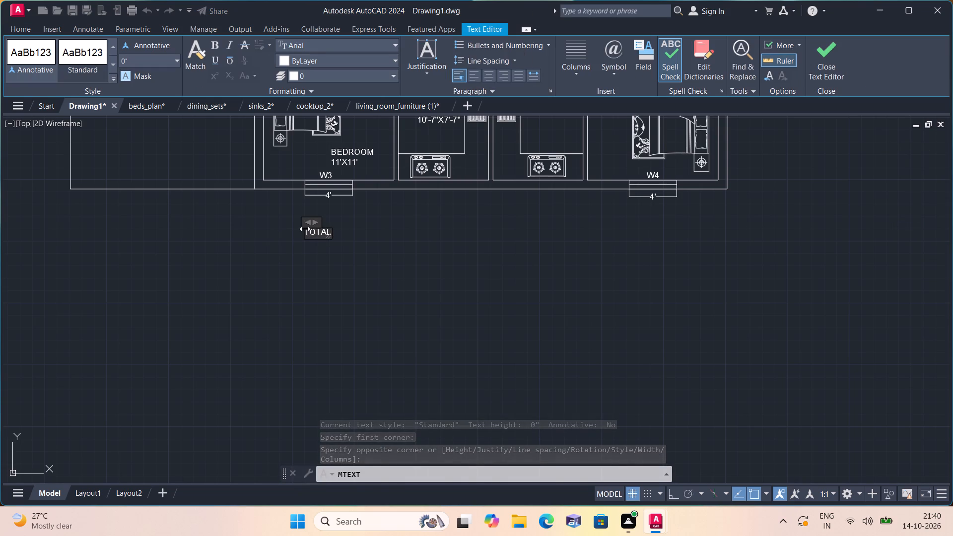
{"action": "type", "text": "ARE"}
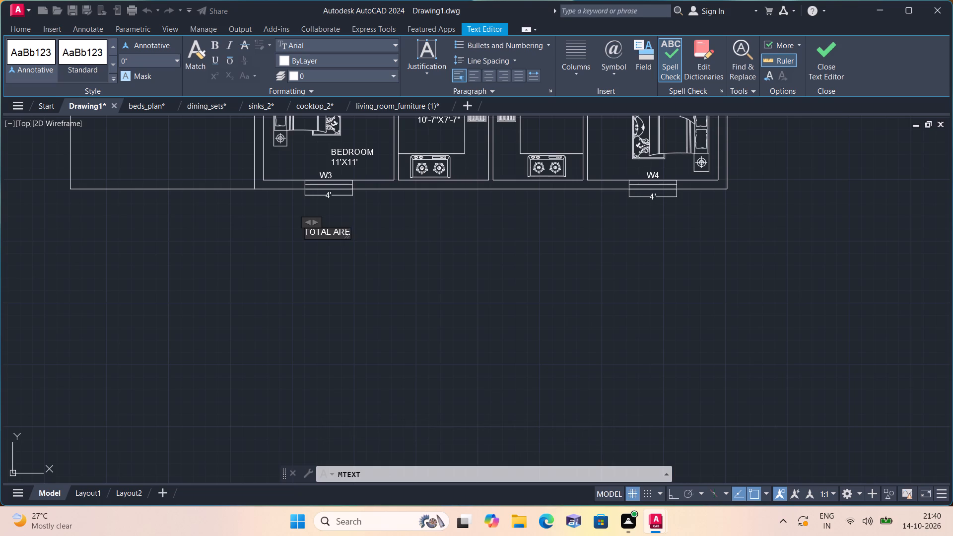
{"action": "key", "text": "a"}
{"action": "type", "text": "=2400"}
{"action": "type", "text": "sqft"}
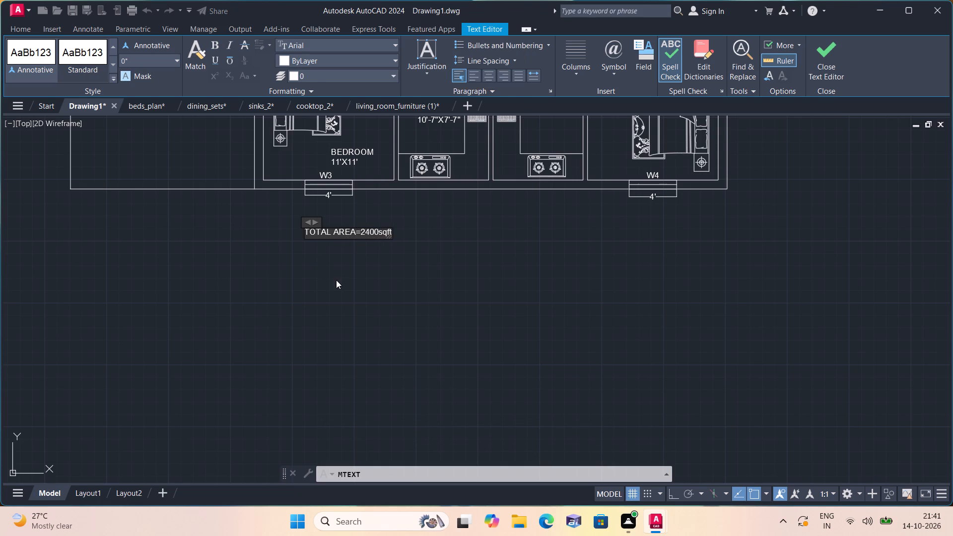
{"action": "left_click", "coordinate": [337, 280]}
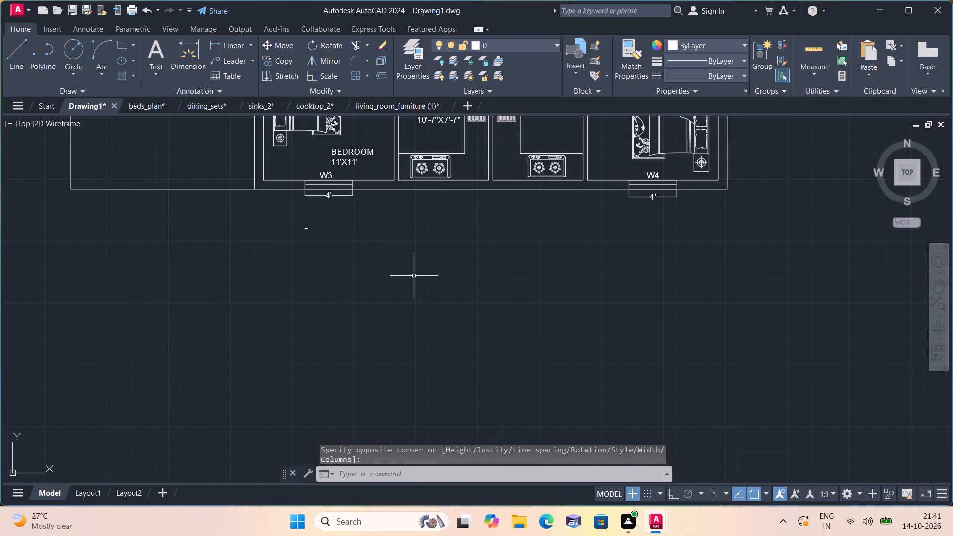
Set the text height of the total area note to 6".
{"action": "left_click", "coordinate": [414, 276]}
{"action": "left_click", "coordinate": [247, 221]}
{"action": "right_click", "coordinate": [270, 238]}
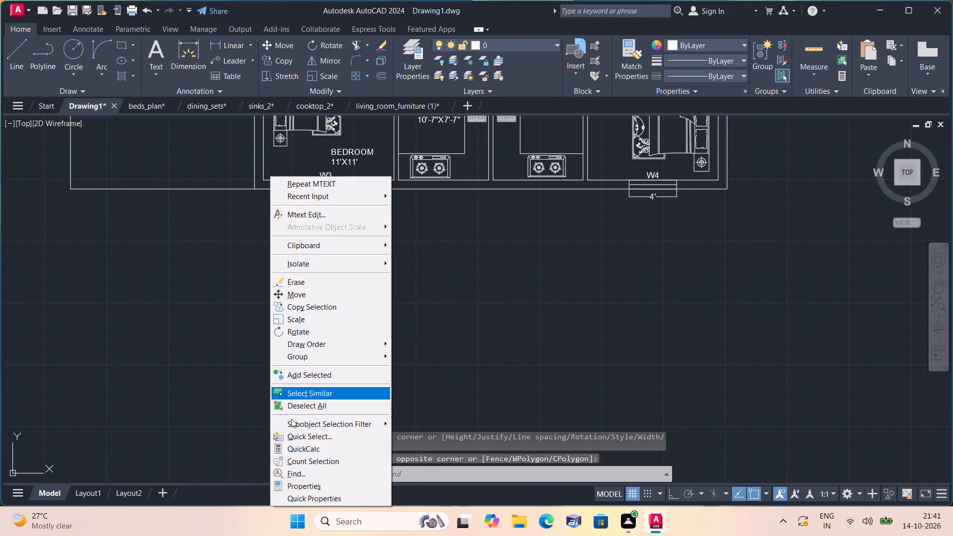
{"action": "left_click", "coordinate": [316, 483]}
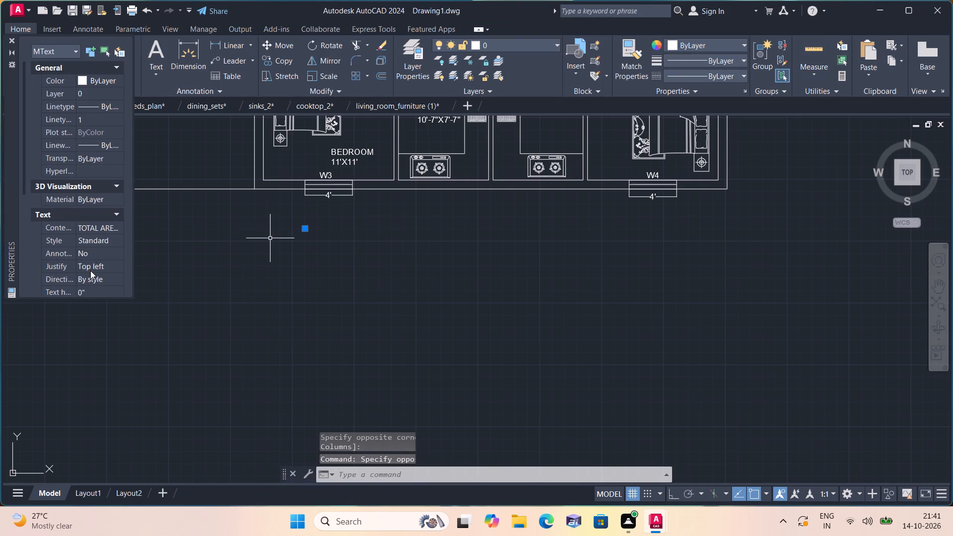
{"action": "left_click", "coordinate": [94, 292]}
{"action": "key", "text": "BackSpace"}
{"action": "type", "text": "6\""}
{"action": "left_click", "coordinate": [167, 341]}
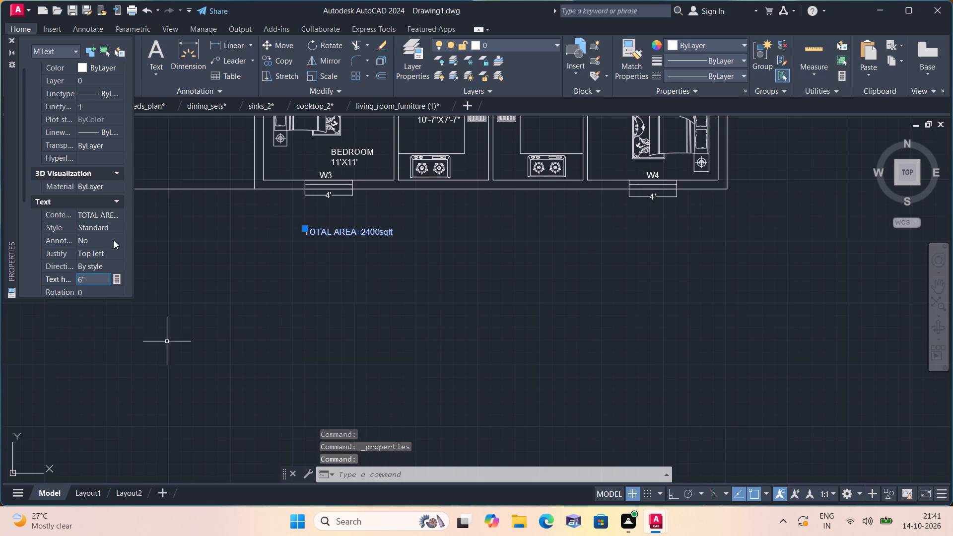
{"action": "left_click", "coordinate": [12, 41]}
{"action": "key", "text": "Escape"}
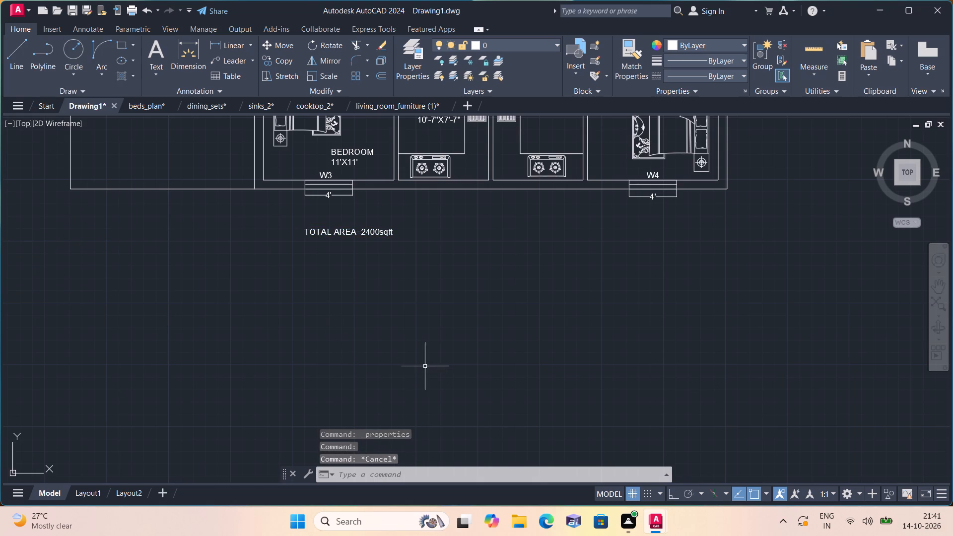
{"action": "scroll", "coordinate": [382, 273], "scroll_direction": "up", "scroll_amount": 2}
{"action": "middle_click_drag", "start_coordinate": [371, 202], "coordinate": [356, 203]}
{"action": "scroll", "coordinate": [362, 203], "scroll_direction": "down", "scroll_amount": 1}
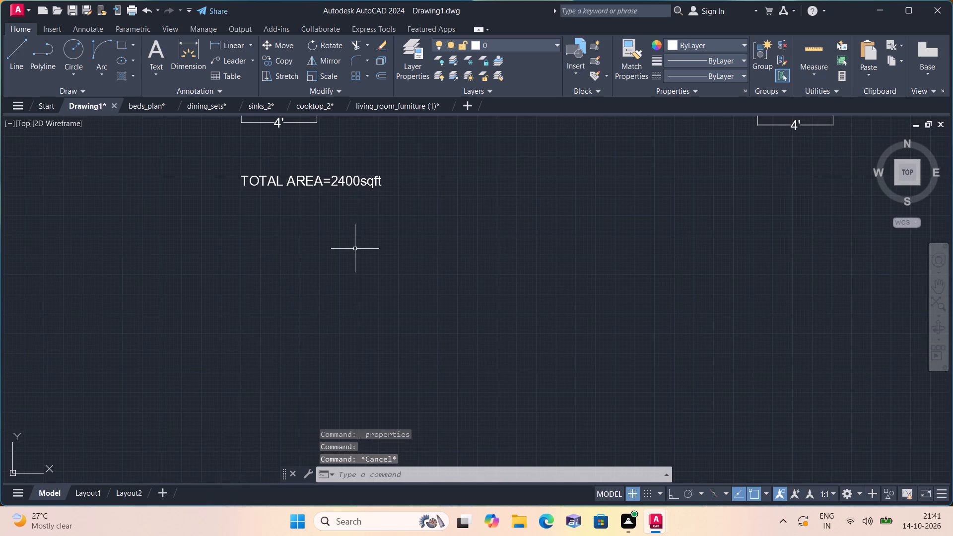
{"action": "middle_click_drag", "start_coordinate": [355, 247], "coordinate": [359, 284]}
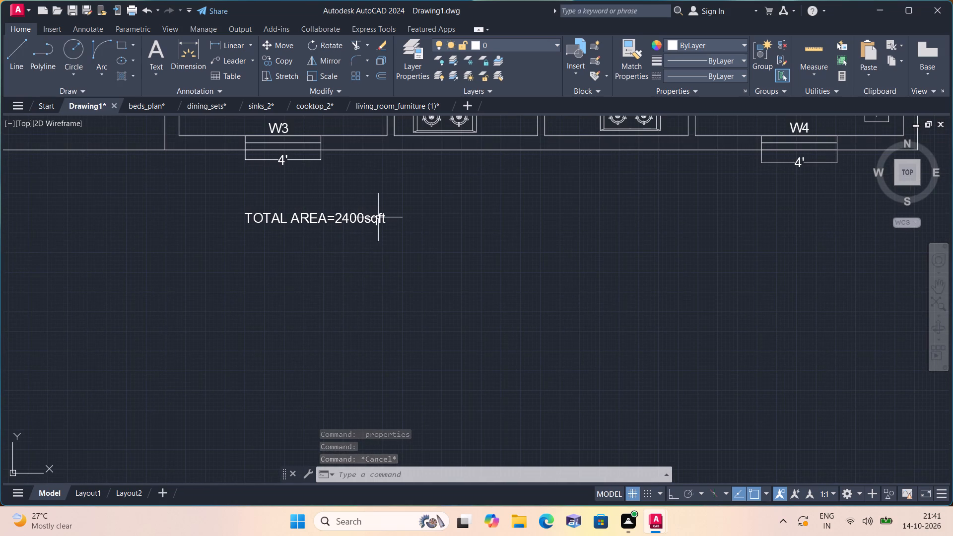
Close the living_room_furniture (1), cooktop_2, sinks_2, dining_sets and beds_plan drawings, saving the changes to each.
{"action": "left_click", "coordinate": [448, 105]}
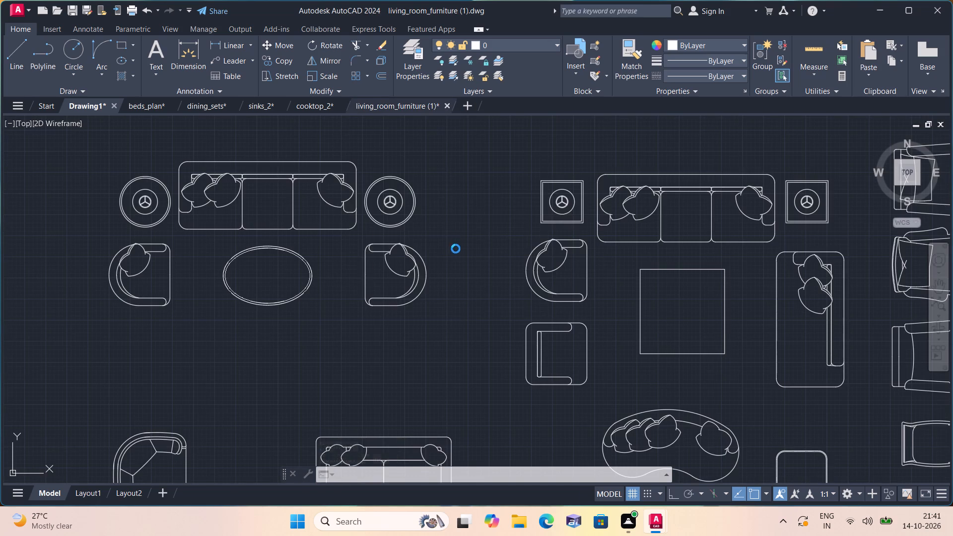
{"action": "left_click", "coordinate": [454, 286]}
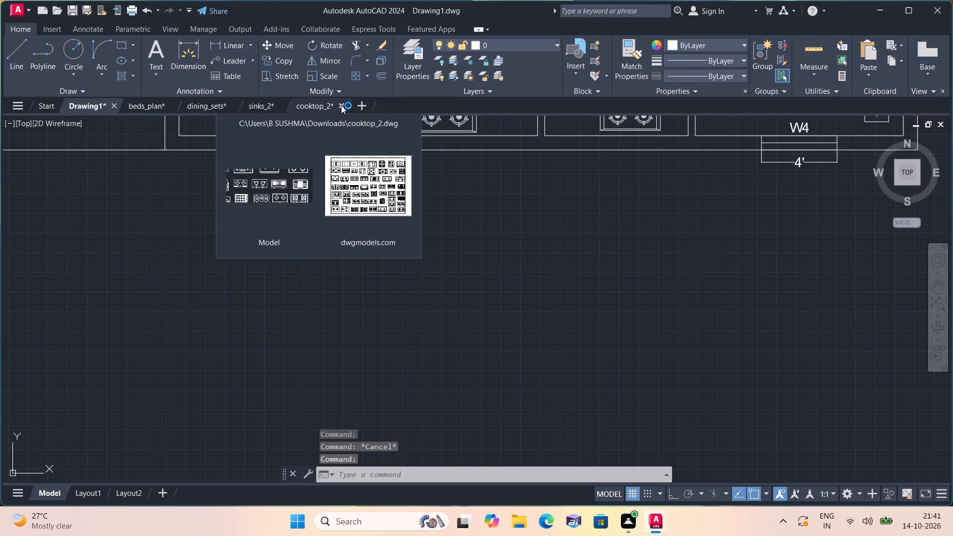
{"action": "left_click", "coordinate": [341, 105]}
{"action": "left_click", "coordinate": [450, 285]}
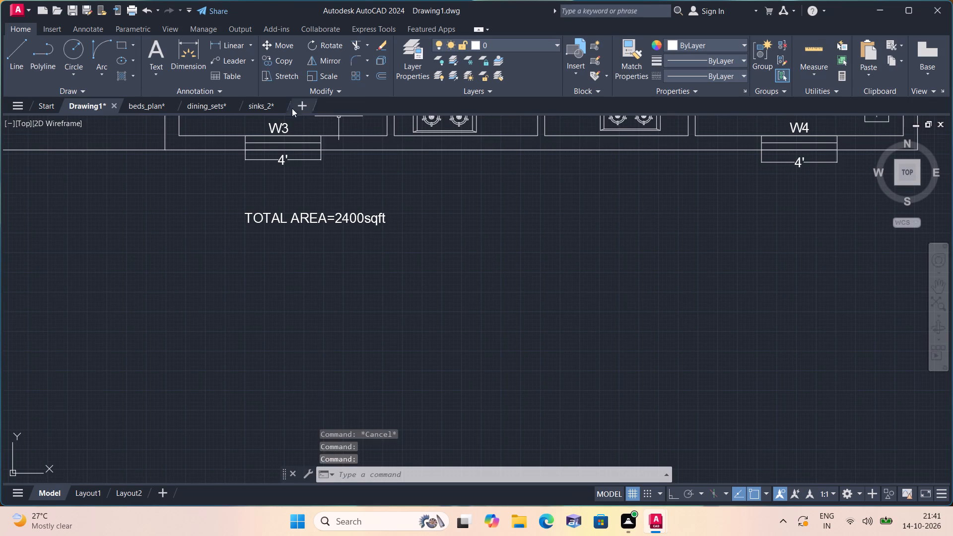
{"action": "left_click", "coordinate": [283, 106]}
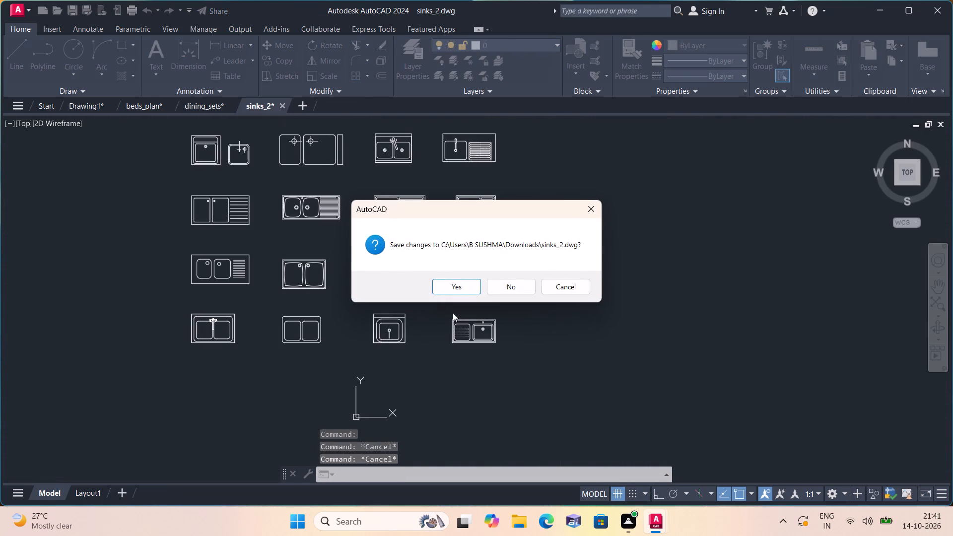
{"action": "left_click", "coordinate": [450, 284]}
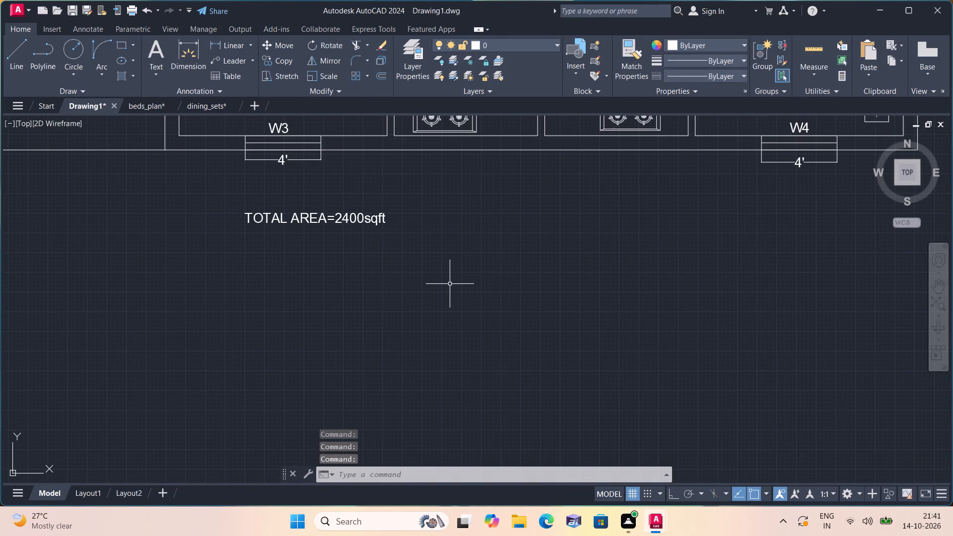
{"action": "left_click", "coordinate": [231, 104]}
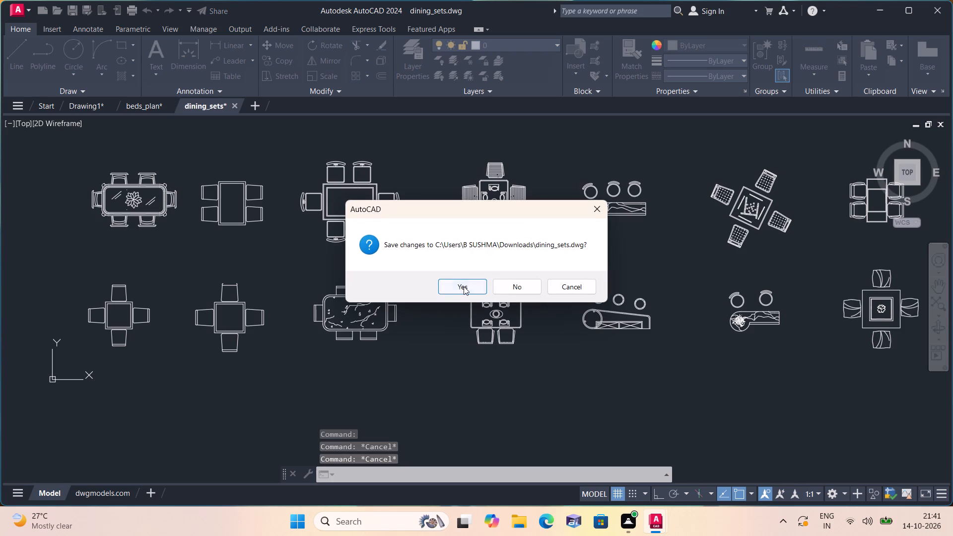
{"action": "left_click", "coordinate": [464, 286]}
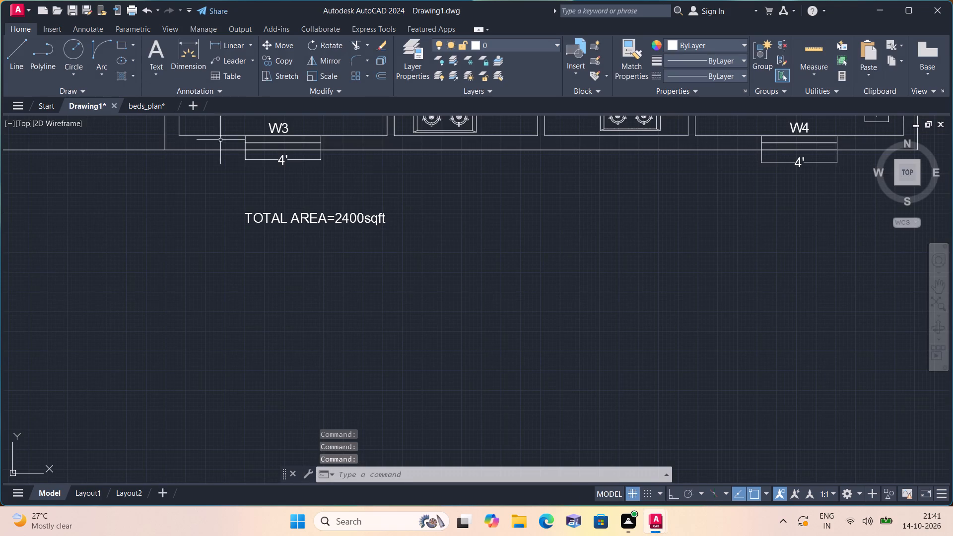
{"action": "left_click", "coordinate": [175, 104]}
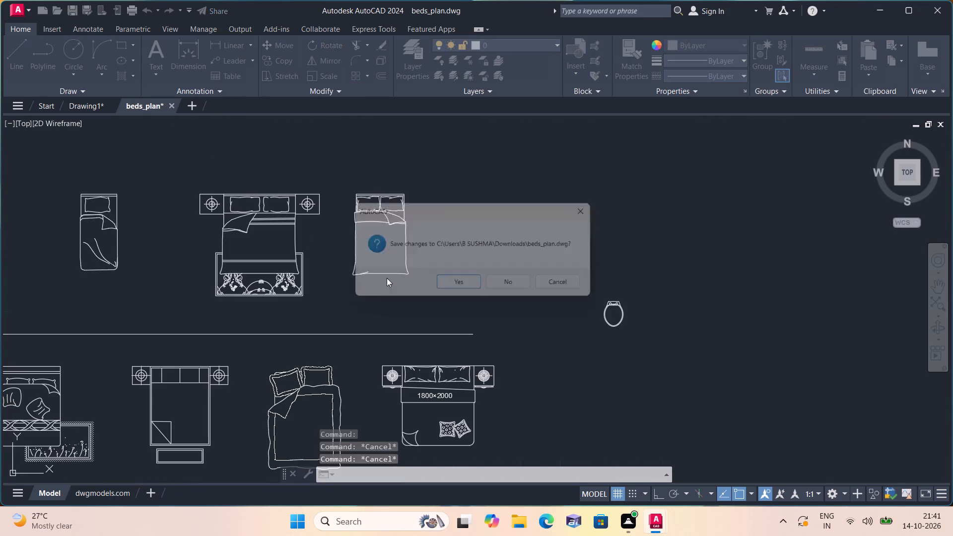
{"action": "left_click", "coordinate": [460, 291]}
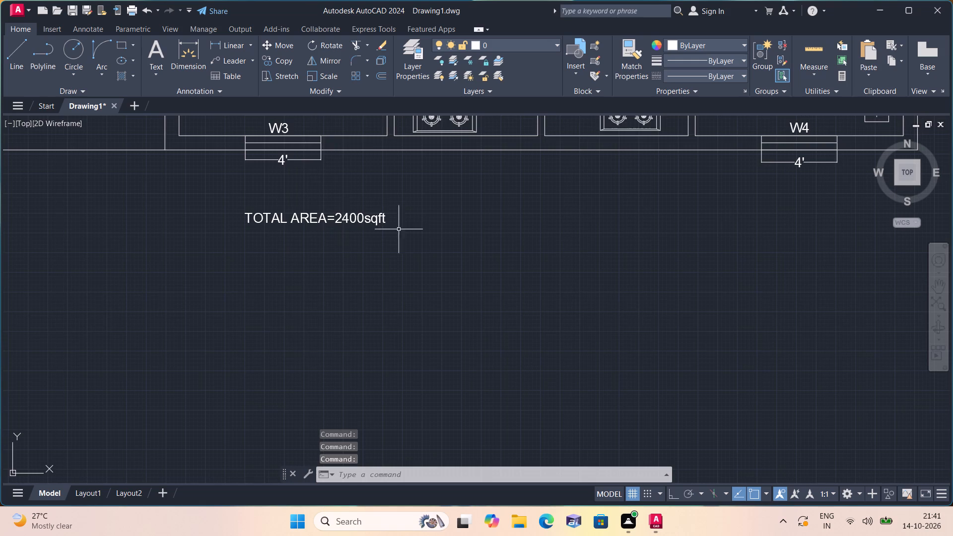
Examine the whole floor plan, including the rooms, passage, lift area, title and total area note.
{"action": "scroll", "coordinate": [493, 221], "scroll_direction": "down", "scroll_amount": 3}
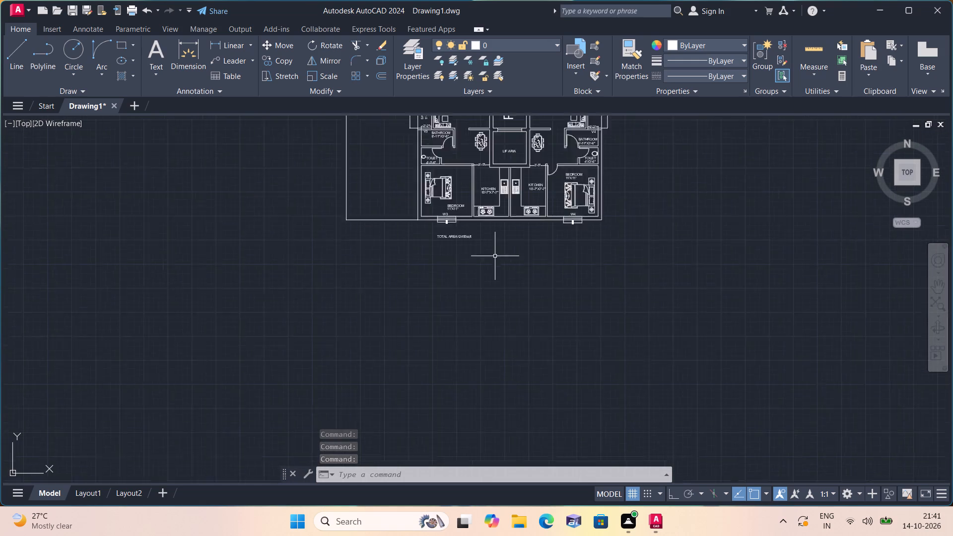
{"action": "scroll", "coordinate": [495, 256], "scroll_direction": "down", "scroll_amount": 1}
{"action": "middle_click_drag", "start_coordinate": [493, 174], "coordinate": [388, 338]}
{"action": "middle_click_drag", "start_coordinate": [443, 354], "coordinate": [446, 322]}
{"action": "scroll", "coordinate": [446, 321], "scroll_direction": "up", "scroll_amount": 1}
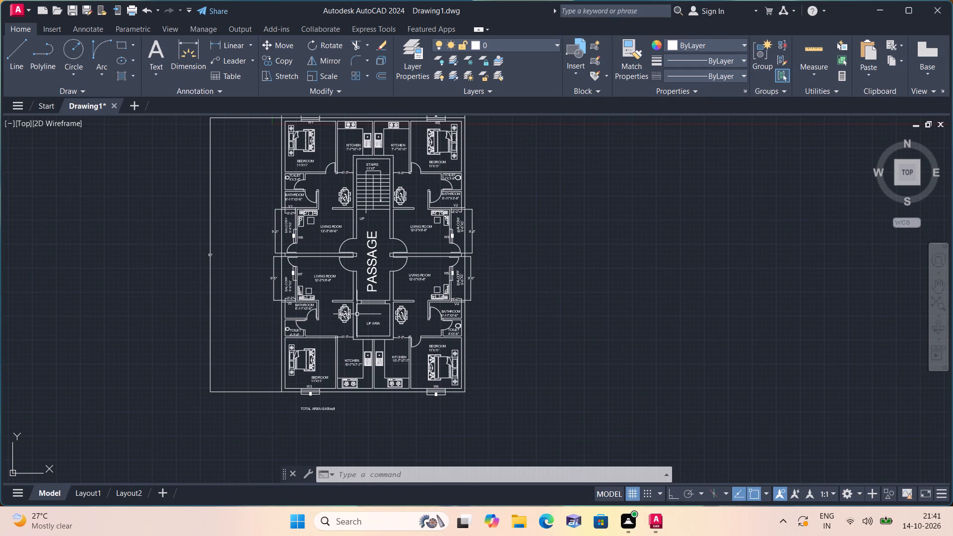
{"action": "scroll", "coordinate": [358, 315], "scroll_direction": "down", "scroll_amount": 1}
{"action": "scroll", "coordinate": [358, 315], "scroll_direction": "up", "scroll_amount": 1}
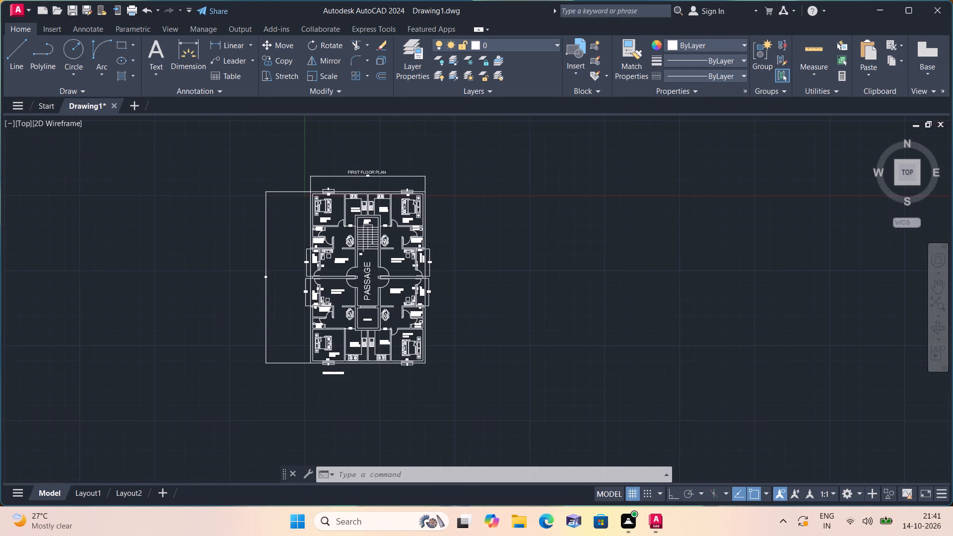
{"action": "scroll", "coordinate": [358, 315], "scroll_direction": "up", "scroll_amount": 1}
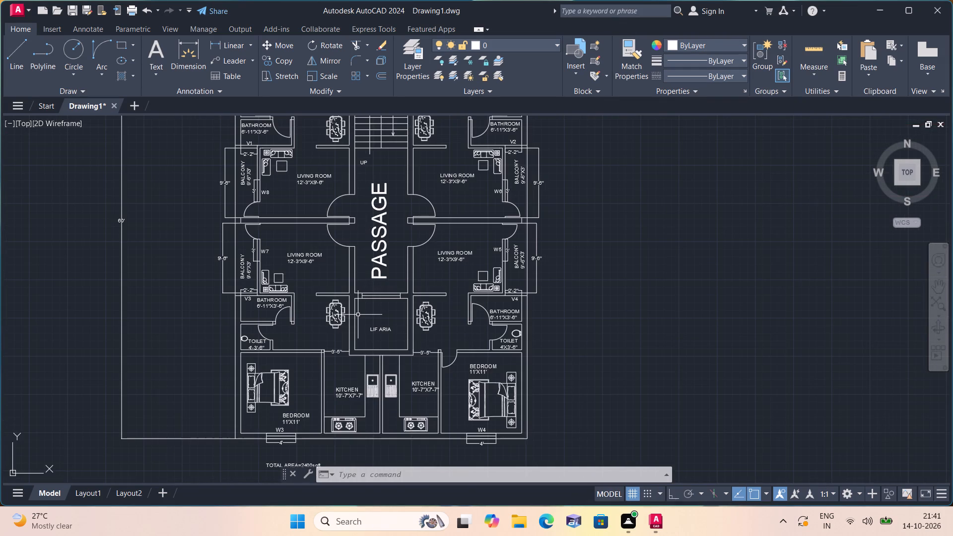
{"action": "scroll", "coordinate": [358, 315], "scroll_direction": "up", "scroll_amount": 1}
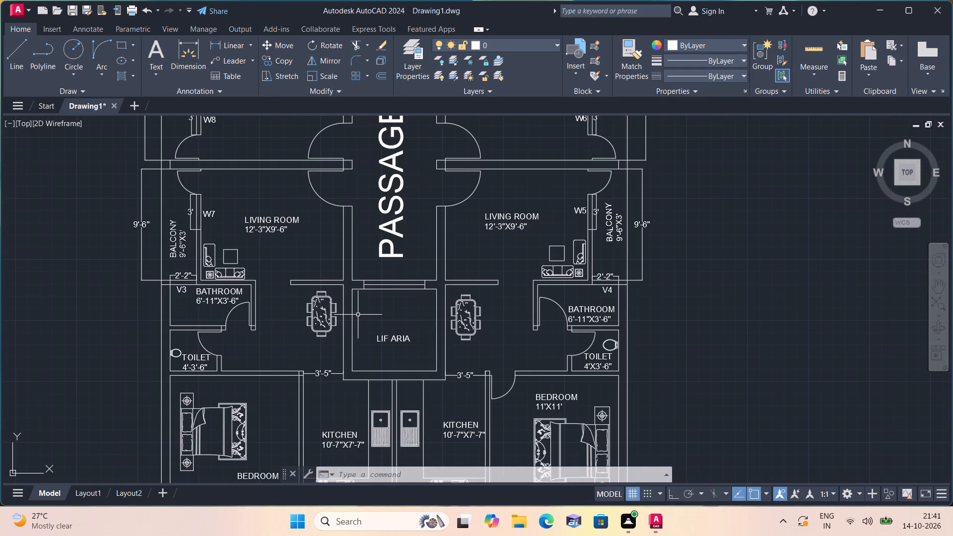
{"action": "middle_click_drag", "start_coordinate": [402, 310], "coordinate": [390, 227]}
{"action": "scroll", "coordinate": [390, 227], "scroll_direction": "down", "scroll_amount": 1}
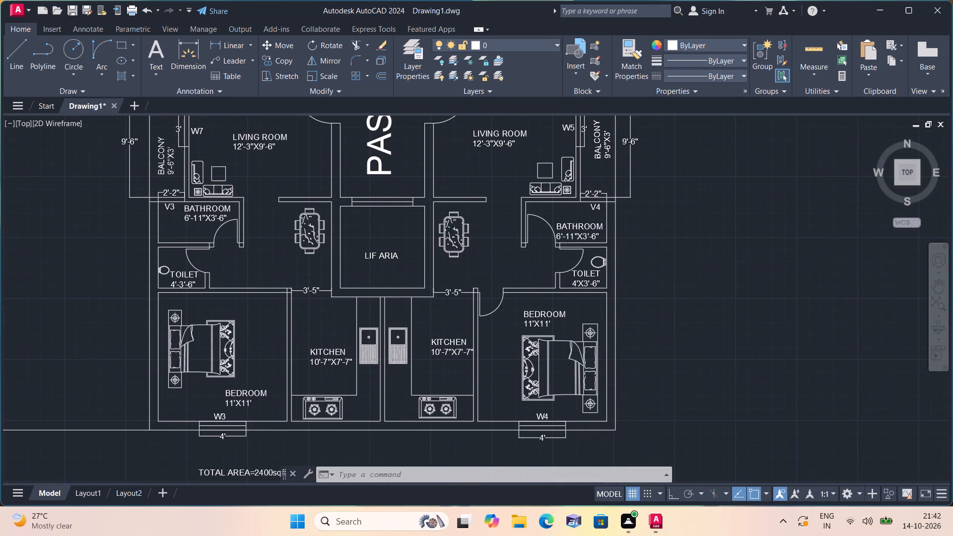
{"action": "scroll", "coordinate": [390, 227], "scroll_direction": "down", "scroll_amount": 1}
{"action": "scroll", "coordinate": [390, 227], "scroll_direction": "up", "scroll_amount": 1}
{"action": "middle_click_drag", "start_coordinate": [390, 227], "coordinate": [382, 320]}
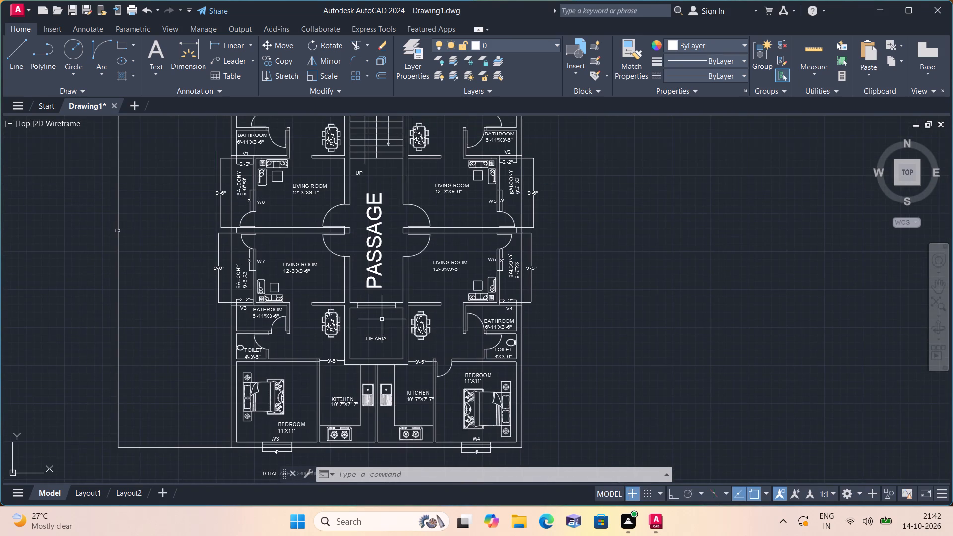
{"action": "scroll", "coordinate": [382, 319], "scroll_direction": "down", "scroll_amount": 1}
{"action": "scroll", "coordinate": [382, 319], "scroll_direction": "up", "scroll_amount": 1}
{"action": "scroll", "coordinate": [382, 319], "scroll_direction": "down", "scroll_amount": 1}
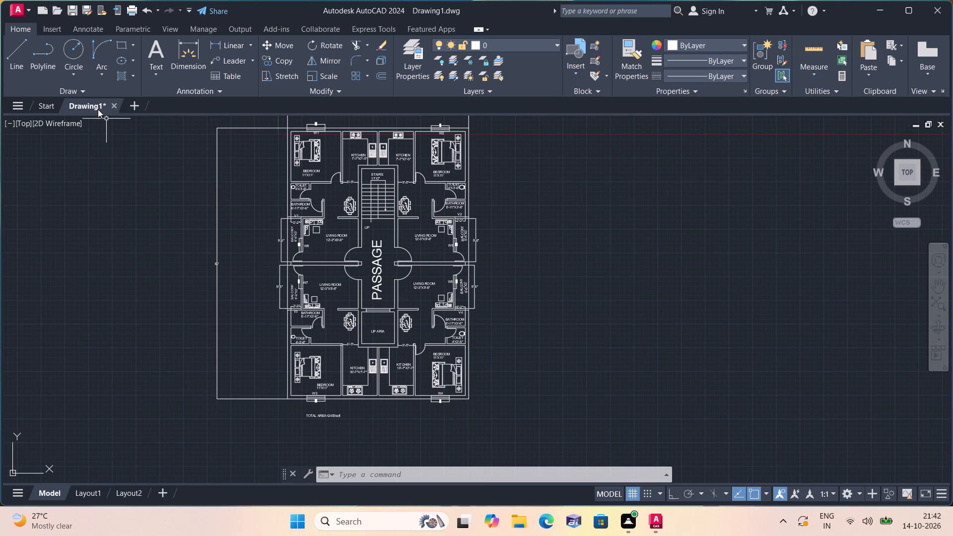
Save the floor plan drawing in the Downloads folder under the file name 24.
{"action": "left_click", "coordinate": [13, 11]}
{"action": "left_click", "coordinate": [45, 137]}
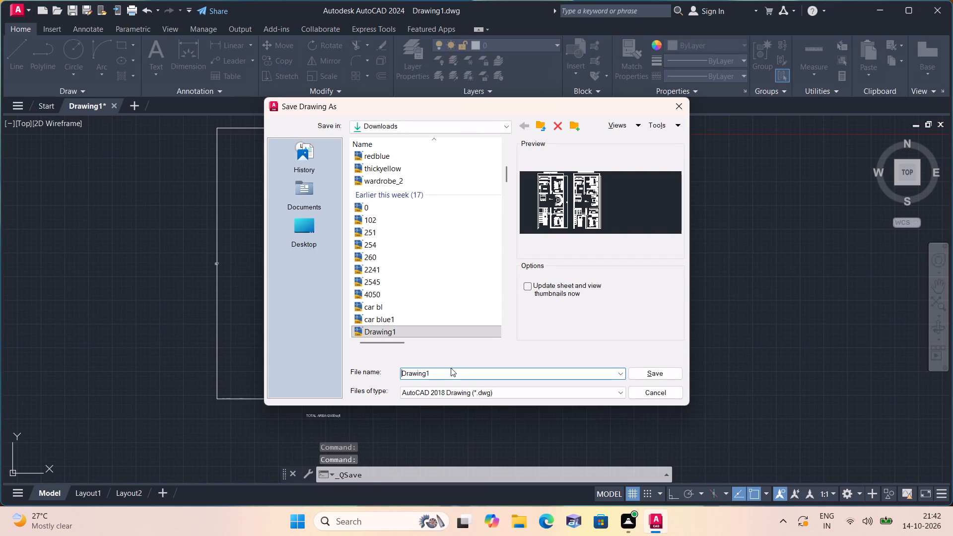
{"action": "left_click", "coordinate": [451, 368]}
{"action": "scroll", "coordinate": [451, 368], "scroll_direction": "up", "scroll_amount": 1}
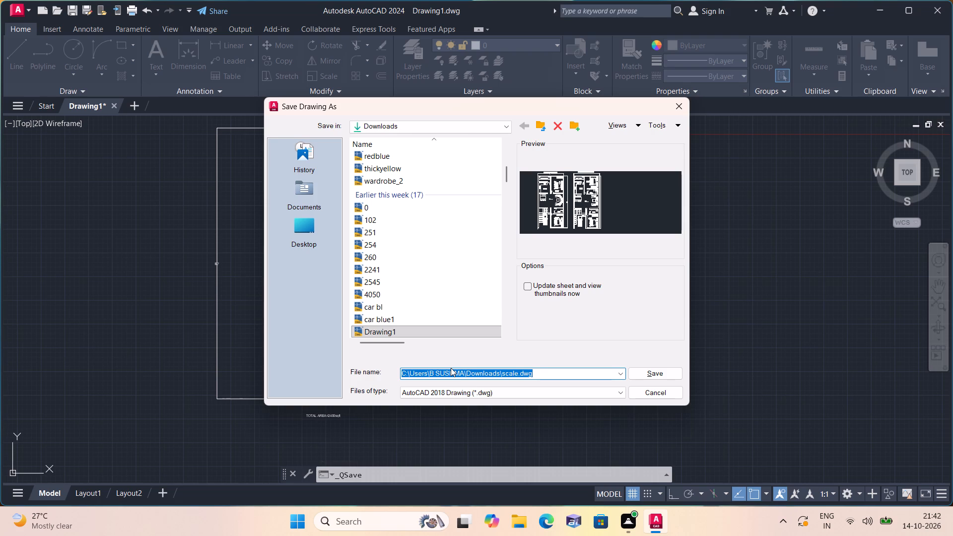
{"action": "left_click", "coordinate": [540, 369]}
{"action": "key", "text": "BackSpace"}
{"action": "key", "text": "BackSpace"}
{"action": "key", "text": "BackSpace"}
{"action": "key", "text": "BackSpace"}
{"action": "key", "text": "BackSpace"}
{"action": "key", "text": "BackSpace"}
{"action": "key", "text": "BackSpace"}
{"action": "key", "text": "BackSpace"}
{"action": "key", "text": "BackSpace"}
{"action": "key", "text": "BackSpace"}
{"action": "key", "text": "BackSpace"}
{"action": "key", "text": "BackSpace"}
{"action": "key", "text": "BackSpace"}
{"action": "key", "text": "BackSpace"}
{"action": "key", "text": "BackSpace"}
{"action": "key", "text": "BackSpace"}
{"action": "key", "text": "BackSpace"}
{"action": "key", "text": "BackSpace"}
{"action": "key", "text": "BackSpace"}
{"action": "key", "text": "BackSpace"}
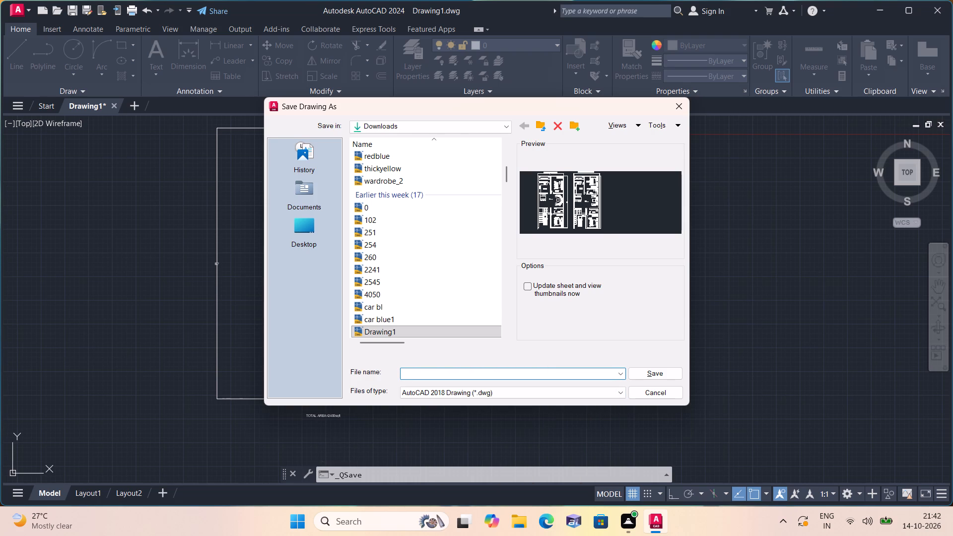
{"action": "type", "text": "24"}
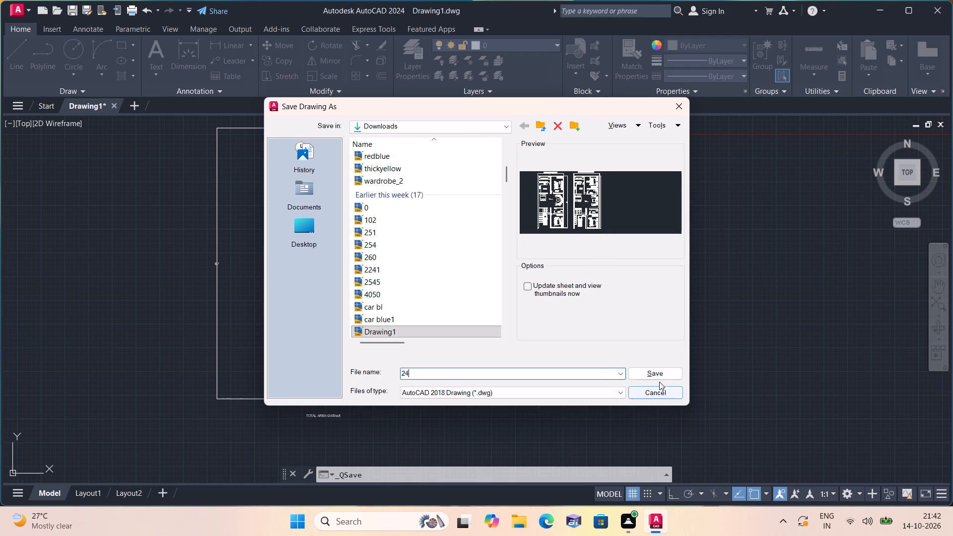
{"action": "left_click", "coordinate": [658, 372]}
Start a plot using DWG To PDF.pc3 as the plotter and ISO A4 (297.00 x 210.00 MM) paper.
{"action": "type", "text": "plot"}
{"action": "key", "text": "space"}
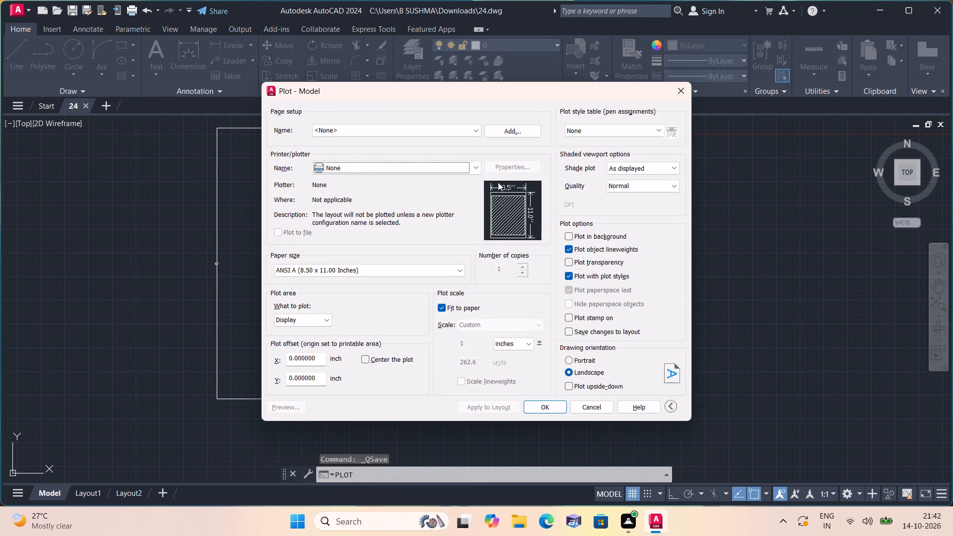
{"action": "left_click", "coordinate": [468, 164]}
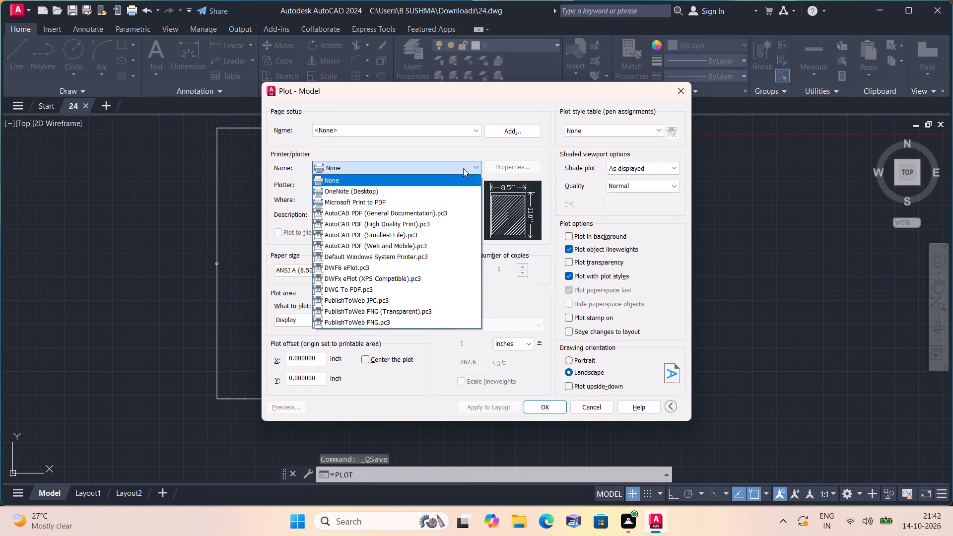
{"action": "left_click", "coordinate": [354, 288]}
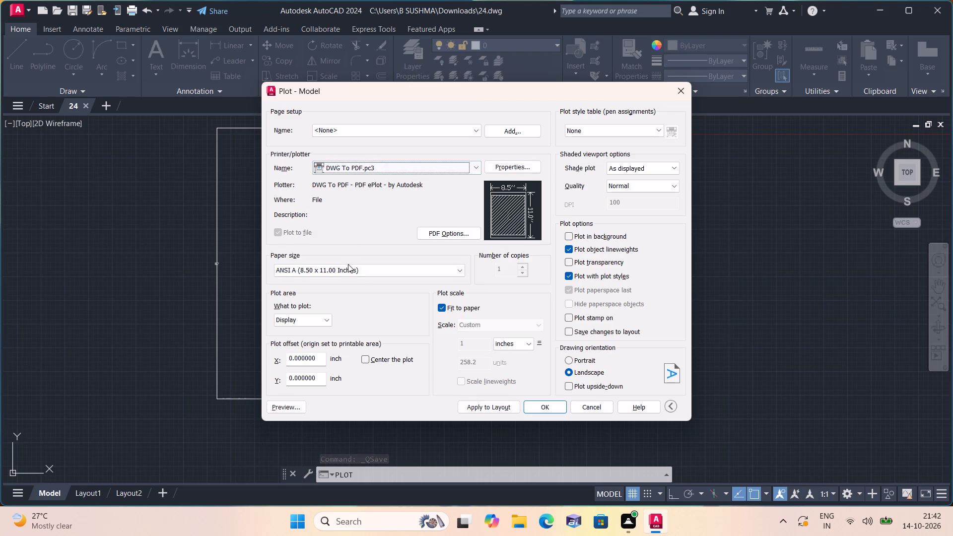
{"action": "left_click", "coordinate": [353, 268]}
{"action": "scroll", "coordinate": [317, 317], "scroll_direction": "down", "scroll_amount": 5}
{"action": "scroll", "coordinate": [311, 390], "scroll_direction": "down", "scroll_amount": 6}
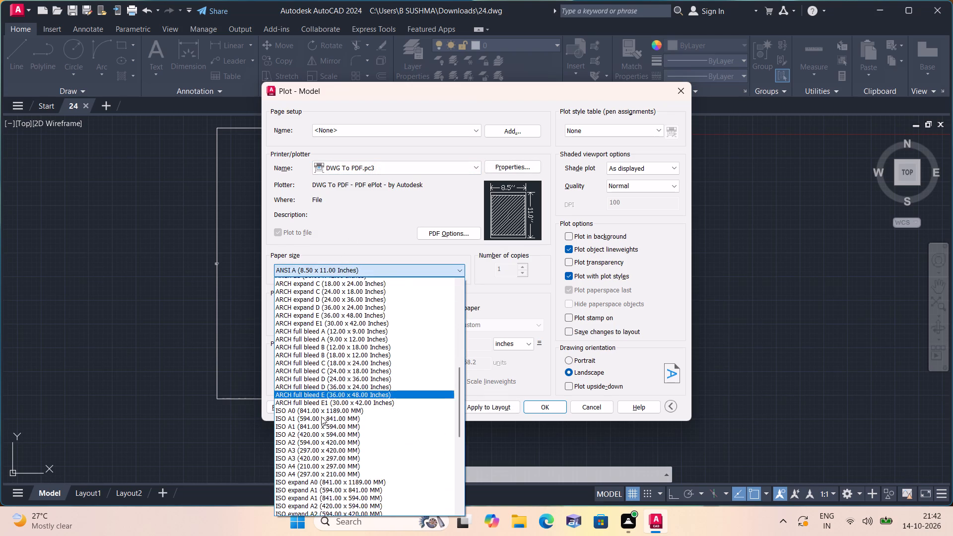
{"action": "scroll", "coordinate": [321, 416], "scroll_direction": "down", "scroll_amount": 2}
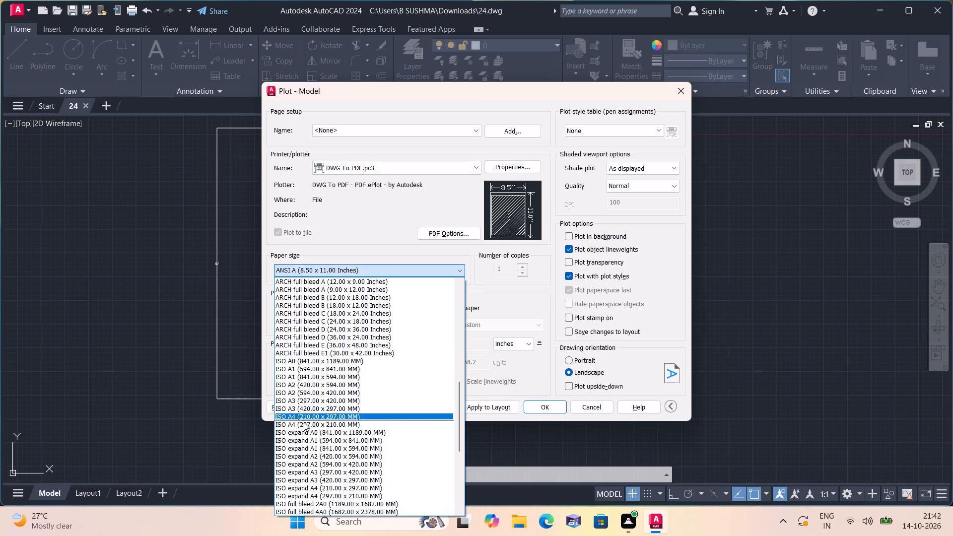
{"action": "left_click", "coordinate": [304, 422]}
Define the plot area as a window enclosing the whole floor plan and centre the plot on the sheet.
{"action": "left_click", "coordinate": [323, 315]}
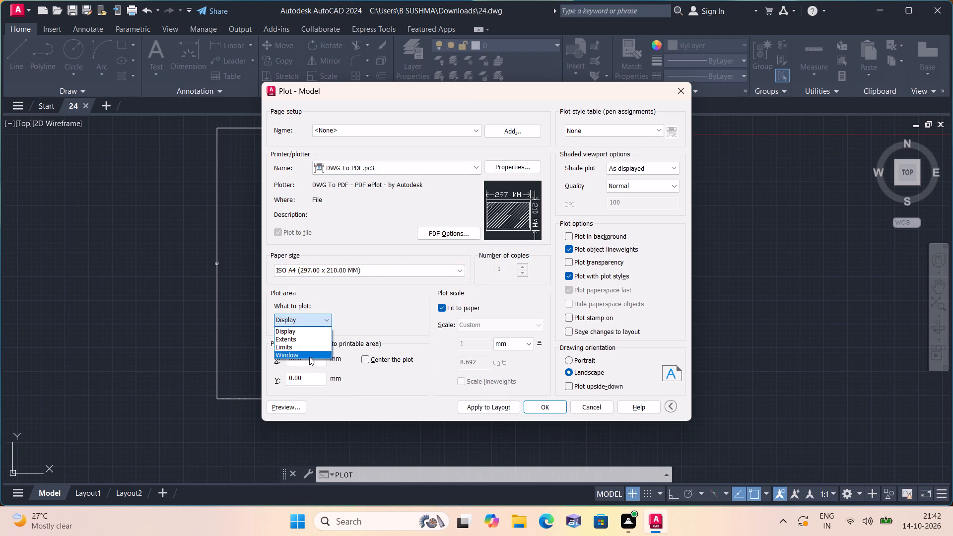
{"action": "left_click", "coordinate": [309, 356]}
{"action": "scroll", "coordinate": [307, 345], "scroll_direction": "down", "scroll_amount": 2}
{"action": "left_click_drag", "start_coordinate": [186, 196], "coordinate": [193, 211]}
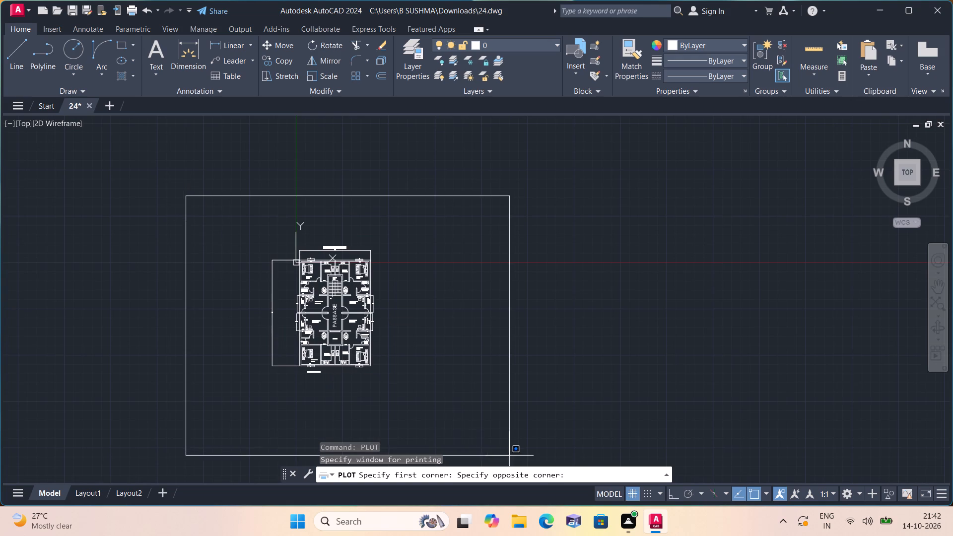
{"action": "left_click", "coordinate": [509, 456]}
{"action": "left_click", "coordinate": [363, 359]}
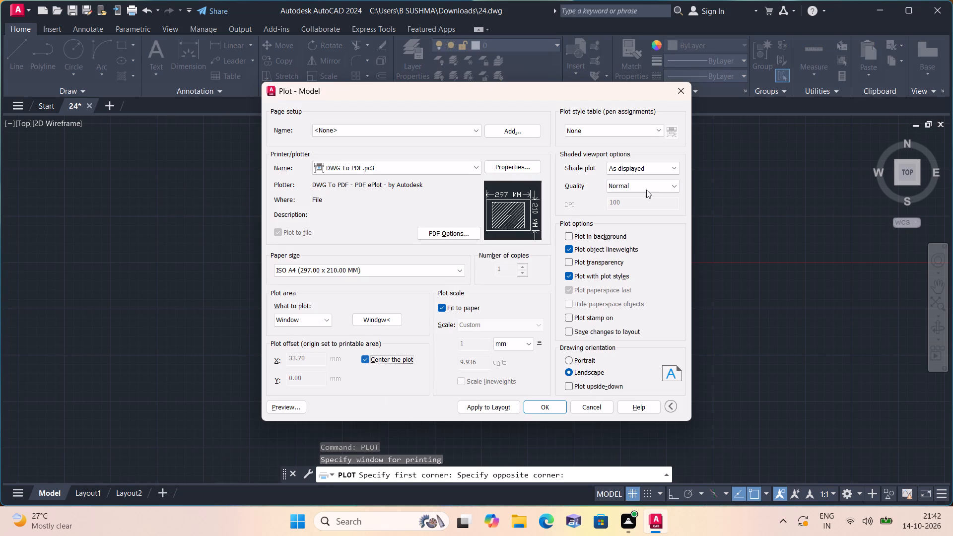
Choose the acad.ctb plot style table and assign it to all layouts.
{"action": "left_click", "coordinate": [637, 128]}
{"action": "left_click", "coordinate": [589, 155]}
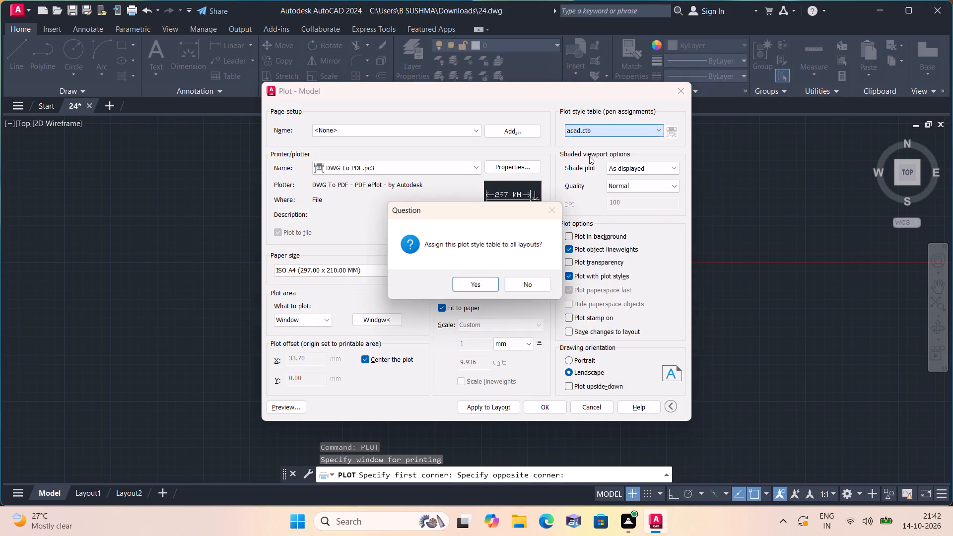
{"action": "left_click", "coordinate": [473, 286]}
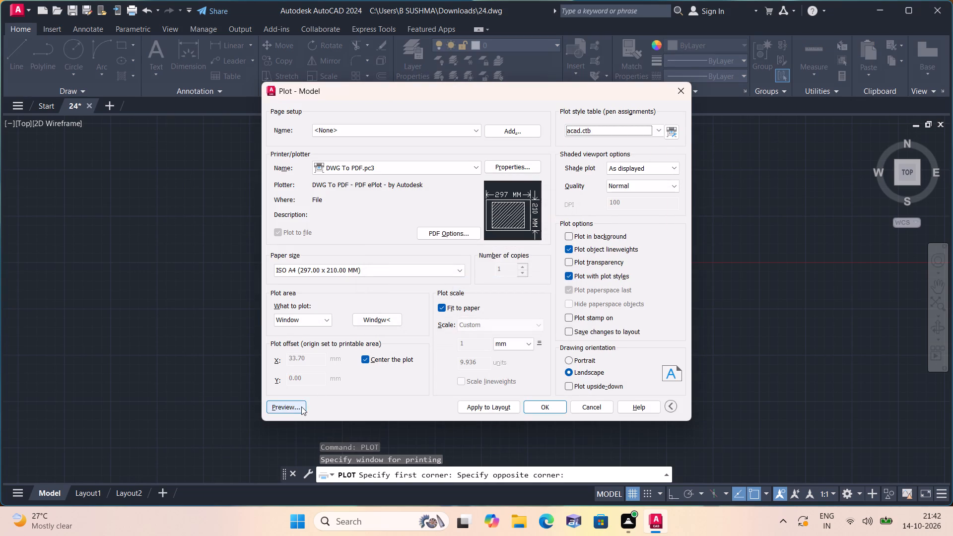
Preview the plot and inspect the apartments, passage, lift area and total area note, then exit the preview.
{"action": "left_click", "coordinate": [301, 406]}
{"action": "scroll", "coordinate": [411, 341], "scroll_direction": "up", "scroll_amount": 3}
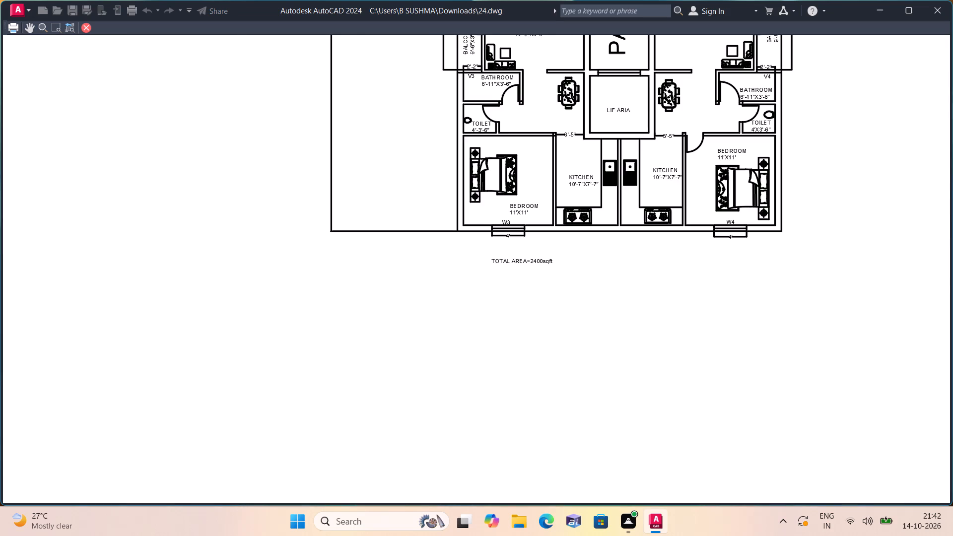
{"action": "scroll", "coordinate": [498, 303], "scroll_direction": "up", "scroll_amount": 1}
{"action": "scroll", "coordinate": [618, 184], "scroll_direction": "up", "scroll_amount": 1}
{"action": "middle_click_drag", "start_coordinate": [618, 184], "coordinate": [375, 387]}
{"action": "scroll", "coordinate": [334, 415], "scroll_direction": "down", "scroll_amount": 1}
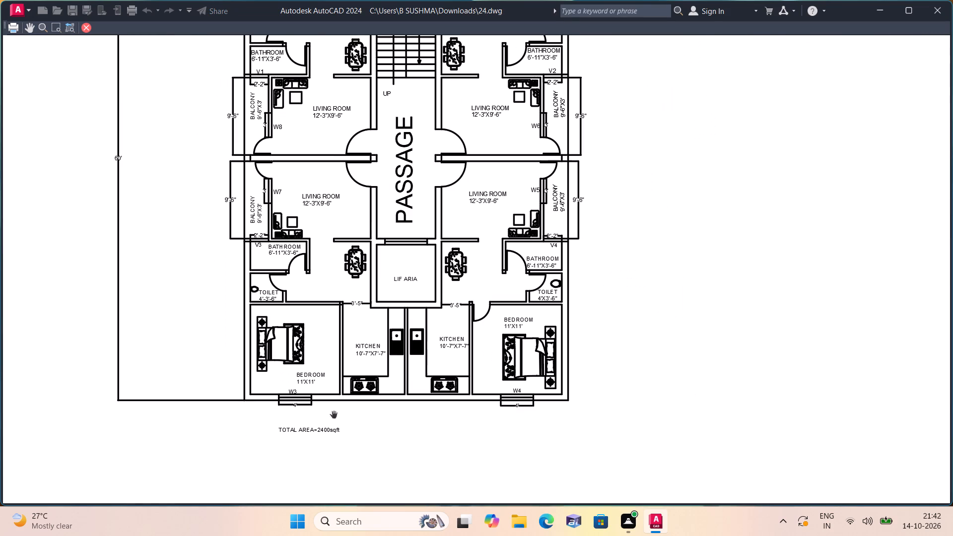
{"action": "scroll", "coordinate": [530, 289], "scroll_direction": "down", "scroll_amount": 1}
{"action": "right_click", "coordinate": [645, 258]}
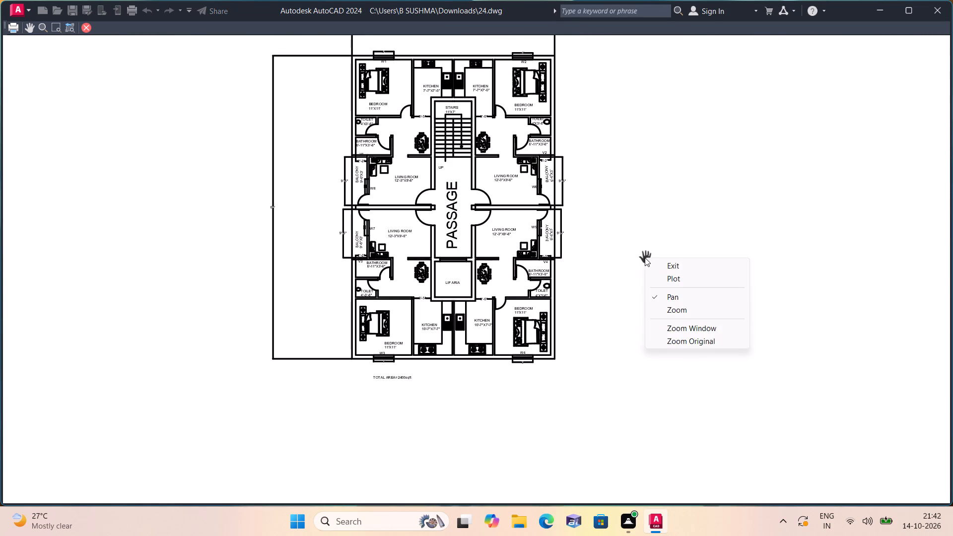
{"action": "left_click", "coordinate": [669, 264]}
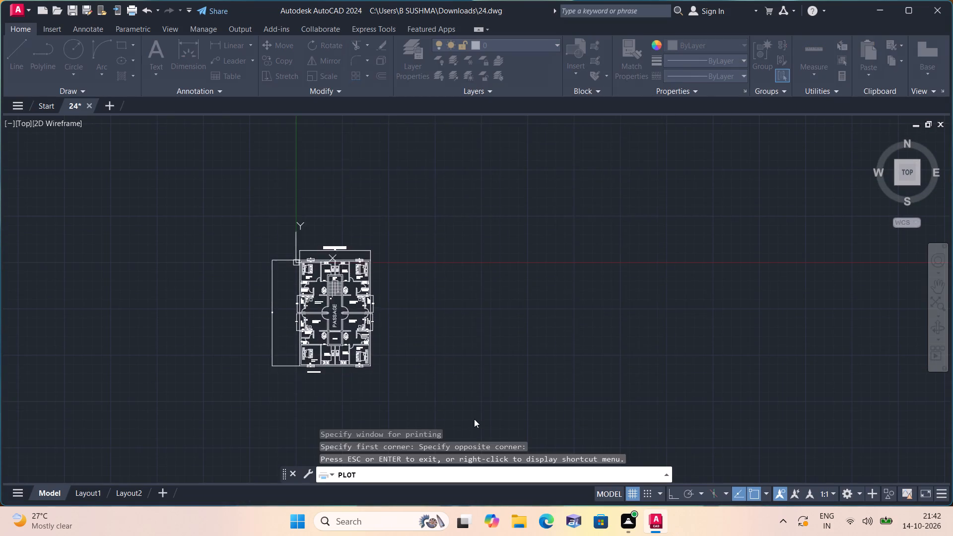
Apply the plot settings to the layout and plot the plan as 24-Model.pdf in the Documents folder.
{"action": "left_click", "coordinate": [501, 406]}
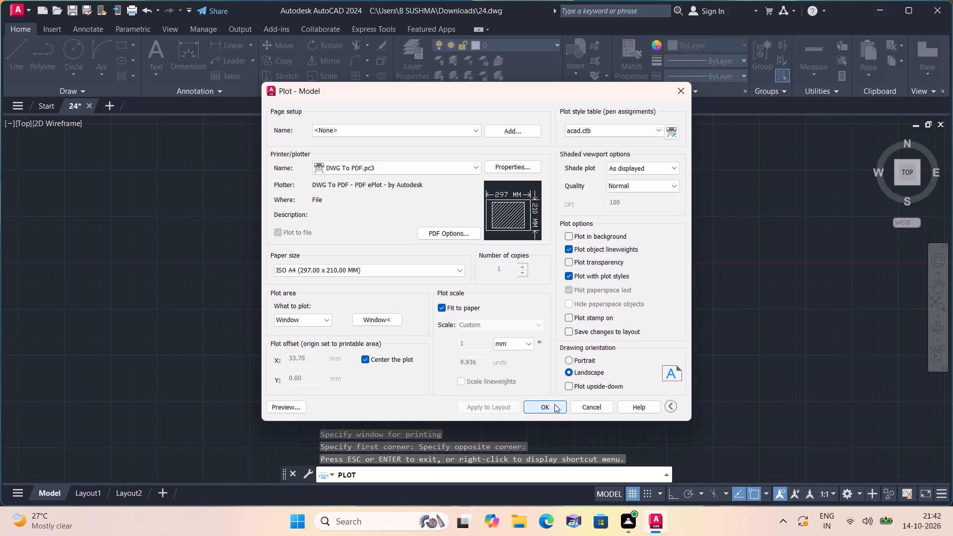
{"action": "left_click", "coordinate": [554, 404]}
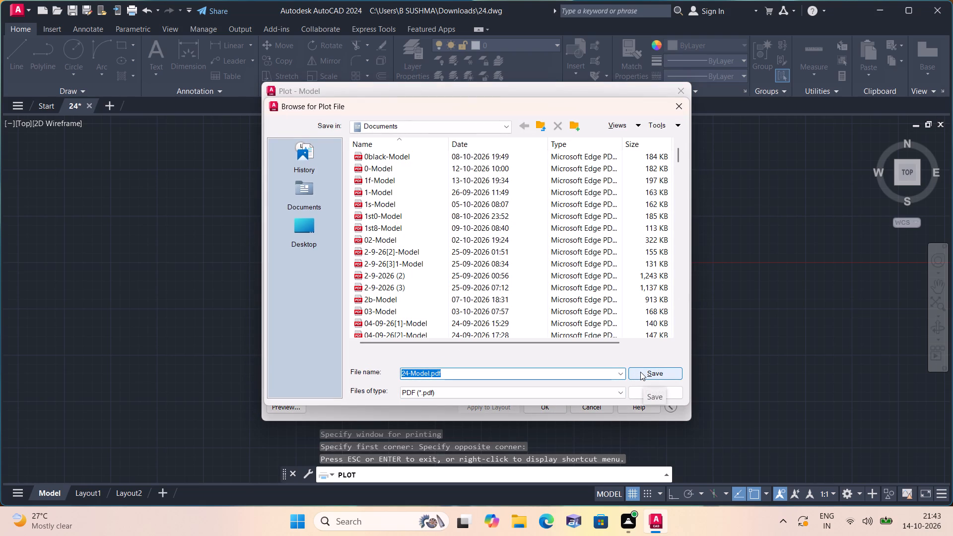
{"action": "left_click", "coordinate": [640, 372]}
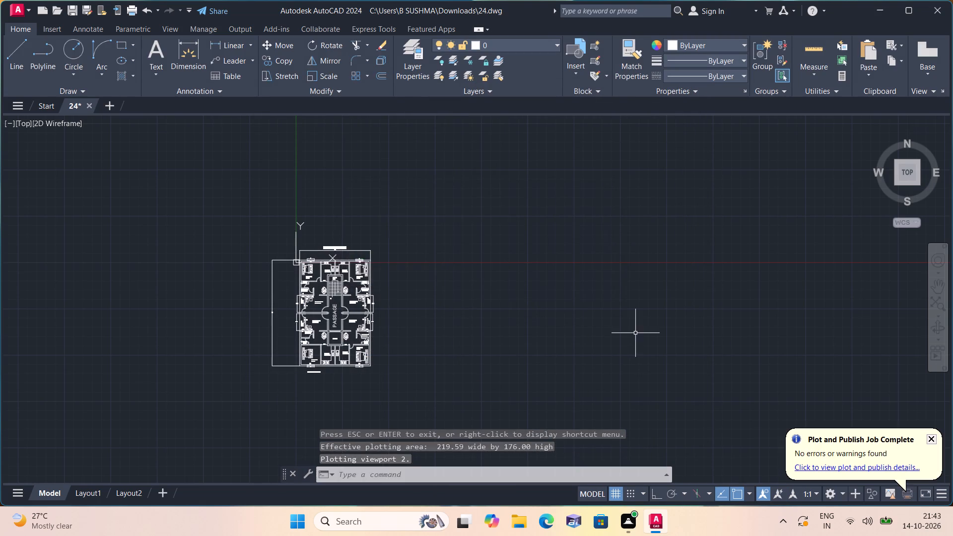
Examine the plotted floor plan, especially the lower apartments' kitchens, bedrooms, dining areas, lift area and passage.
{"action": "scroll", "coordinate": [635, 333], "scroll_direction": "down", "scroll_amount": 1}
{"action": "left_click", "coordinate": [675, 286]}
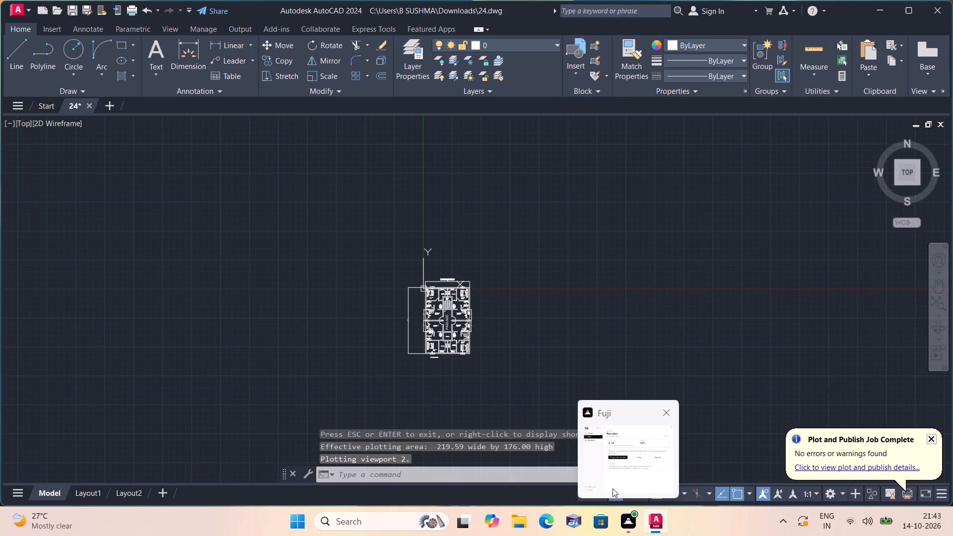
{"action": "scroll", "coordinate": [450, 359], "scroll_direction": "up", "scroll_amount": 3}
{"action": "middle_click_drag", "start_coordinate": [448, 358], "coordinate": [444, 359]}
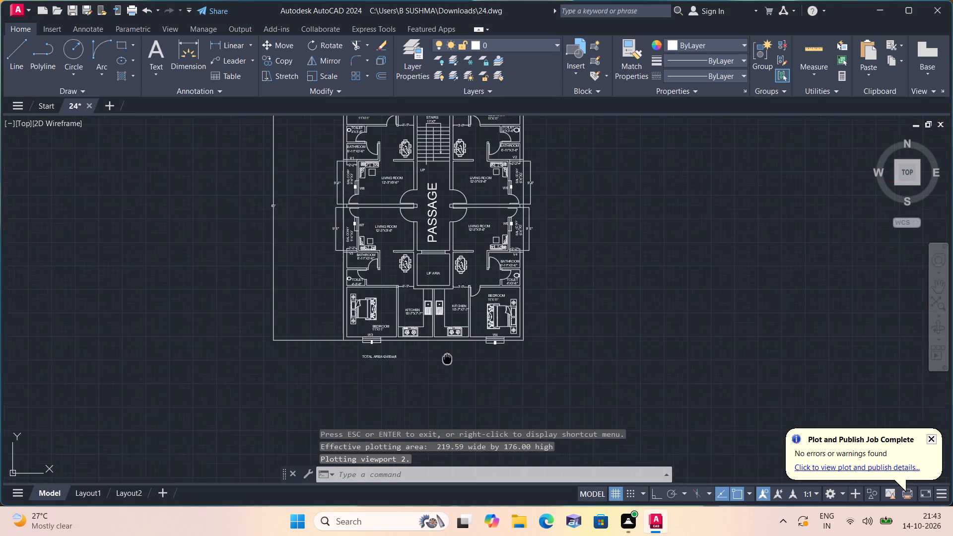
{"action": "middle_click_drag", "start_coordinate": [444, 359], "coordinate": [385, 291]}
{"action": "scroll", "coordinate": [385, 291], "scroll_direction": "up", "scroll_amount": 1}
{"action": "middle_click_drag", "start_coordinate": [385, 291], "coordinate": [383, 305]}
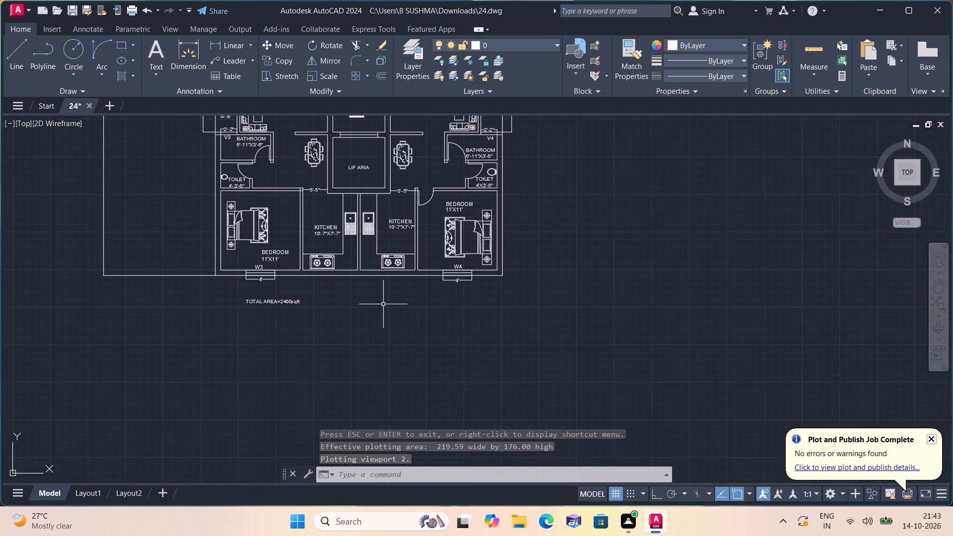
{"action": "scroll", "coordinate": [383, 304], "scroll_direction": "up", "scroll_amount": 1}
{"action": "scroll", "coordinate": [383, 304], "scroll_direction": "down", "scroll_amount": 1}
{"action": "scroll", "coordinate": [383, 304], "scroll_direction": "up", "scroll_amount": 1}
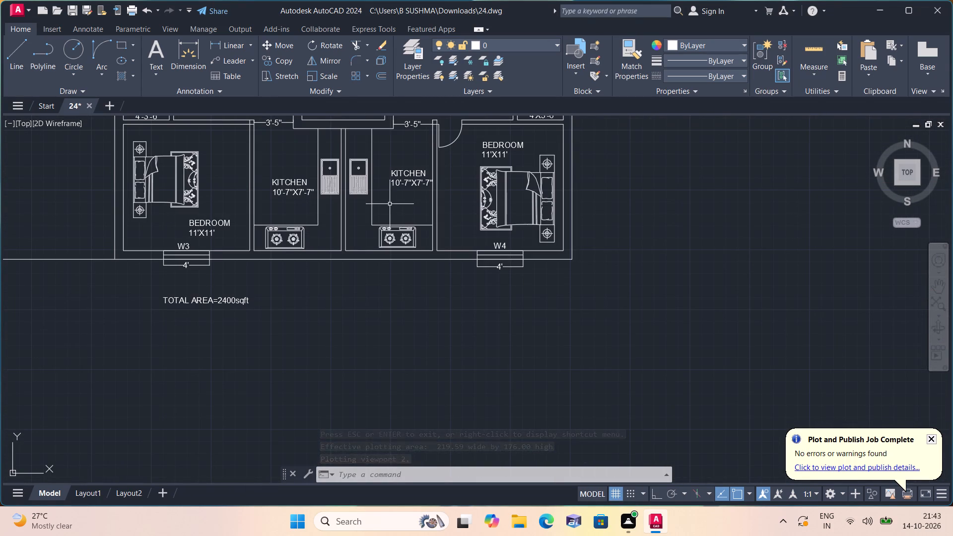
{"action": "middle_click_drag", "start_coordinate": [390, 204], "coordinate": [401, 318]}
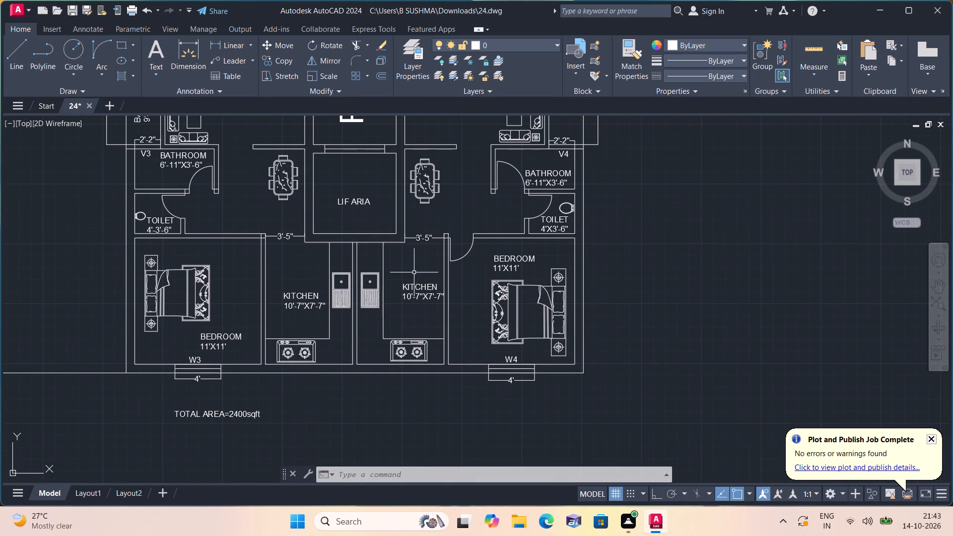
{"action": "scroll", "coordinate": [414, 272], "scroll_direction": "up", "scroll_amount": 1}
{"action": "middle_click_drag", "start_coordinate": [350, 206], "coordinate": [378, 320]}
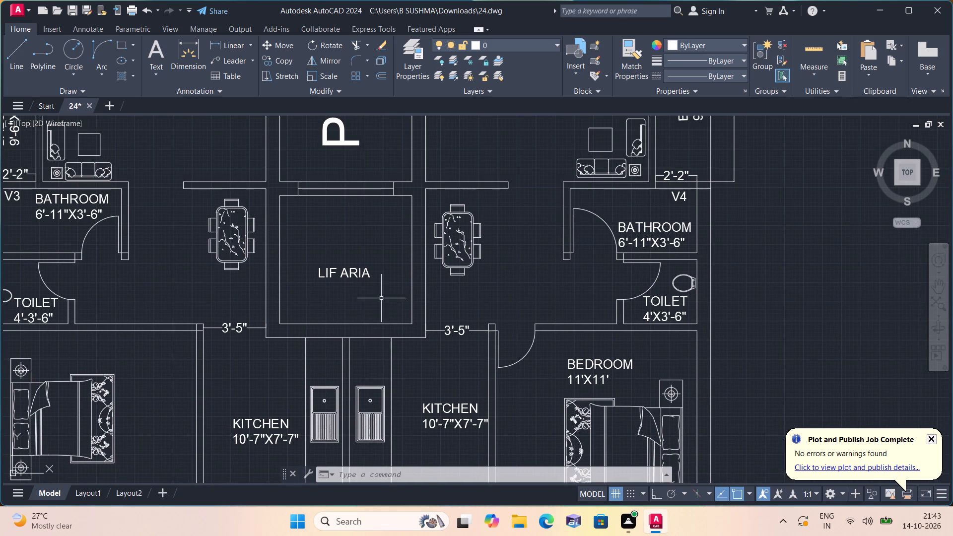
{"action": "scroll", "coordinate": [381, 298], "scroll_direction": "down", "scroll_amount": 1}
{"action": "scroll", "coordinate": [381, 298], "scroll_direction": "up", "scroll_amount": 1}
{"action": "scroll", "coordinate": [381, 298], "scroll_direction": "down", "scroll_amount": 1}
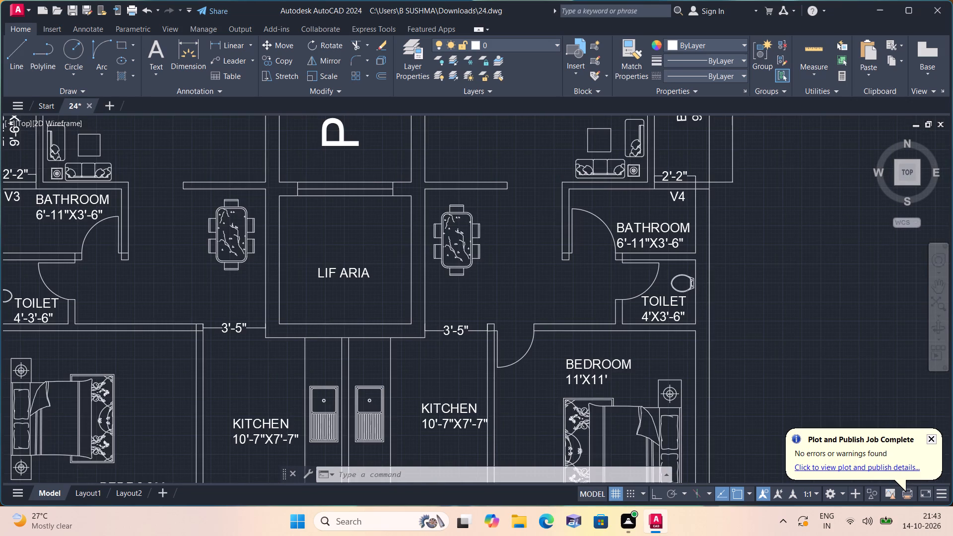
{"action": "scroll", "coordinate": [381, 298], "scroll_direction": "up", "scroll_amount": 1}
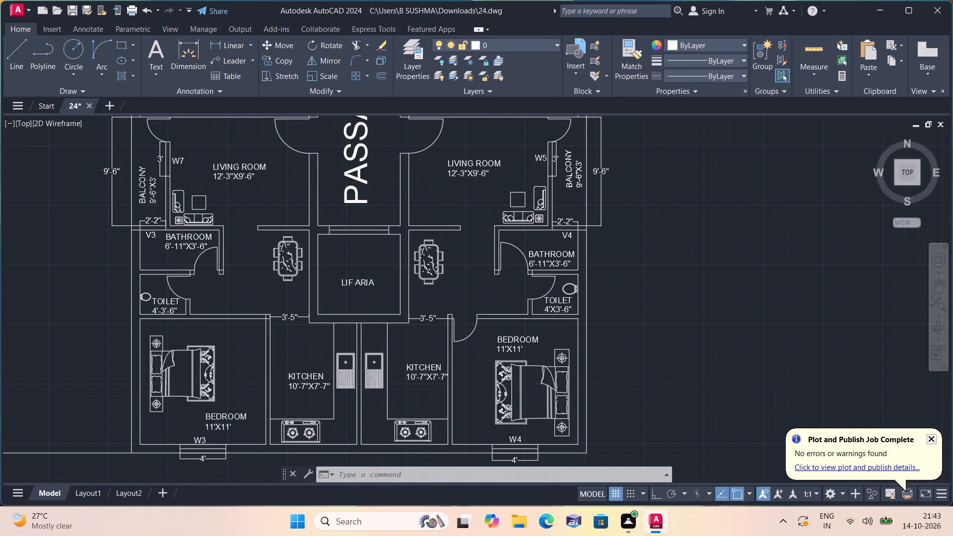
{"action": "scroll", "coordinate": [381, 298], "scroll_direction": "down", "scroll_amount": 1}
{"action": "scroll", "coordinate": [381, 298], "scroll_direction": "up", "scroll_amount": 1}
{"action": "middle_click_drag", "start_coordinate": [370, 298], "coordinate": [372, 355]}
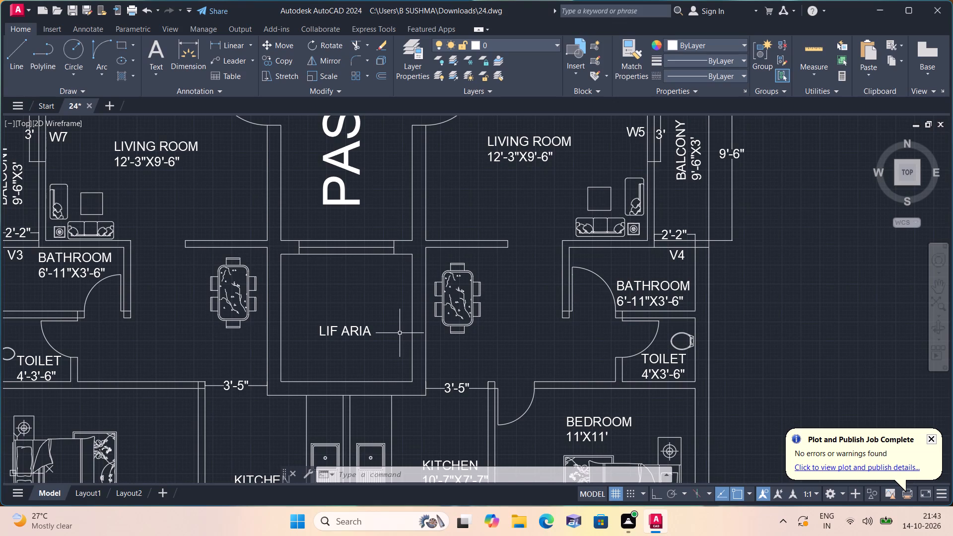
{"action": "scroll", "coordinate": [416, 354], "scroll_direction": "down", "scroll_amount": 1}
{"action": "middle_click_drag", "start_coordinate": [414, 365], "coordinate": [384, 292]}
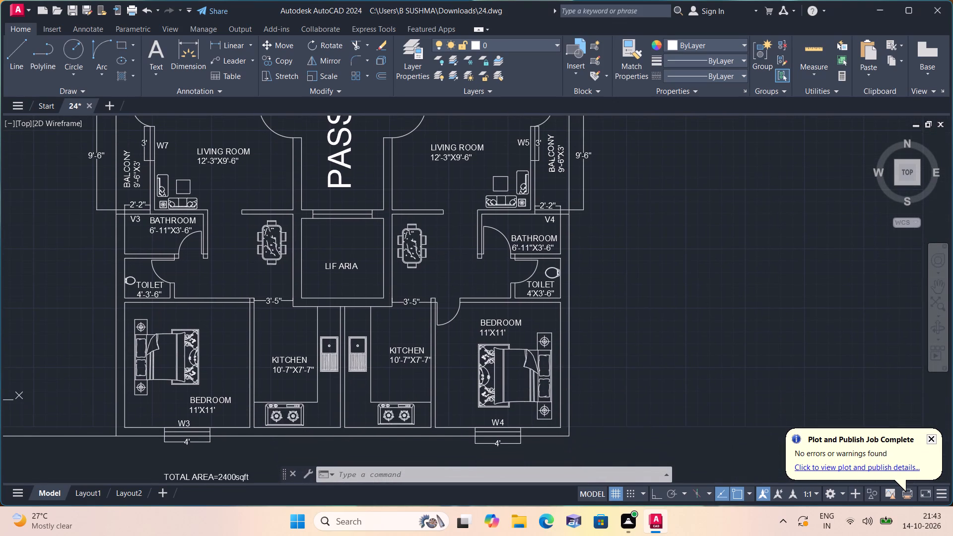
{"action": "scroll", "coordinate": [384, 292], "scroll_direction": "up", "scroll_amount": 1}
{"action": "middle_click_drag", "start_coordinate": [408, 326], "coordinate": [395, 280]}
{"action": "scroll", "coordinate": [395, 280], "scroll_direction": "down", "scroll_amount": 1}
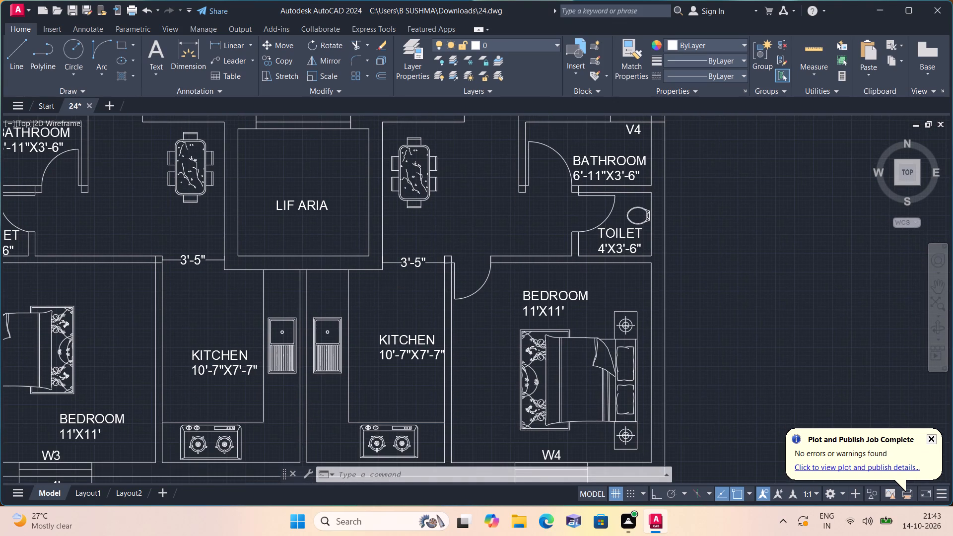
{"action": "scroll", "coordinate": [325, 269], "scroll_direction": "up", "scroll_amount": 2}
{"action": "middle_click_drag", "start_coordinate": [325, 269], "coordinate": [331, 370]}
{"action": "scroll", "coordinate": [325, 269], "scroll_direction": "down", "scroll_amount": 1}
{"action": "scroll", "coordinate": [338, 366], "scroll_direction": "down", "scroll_amount": 2}
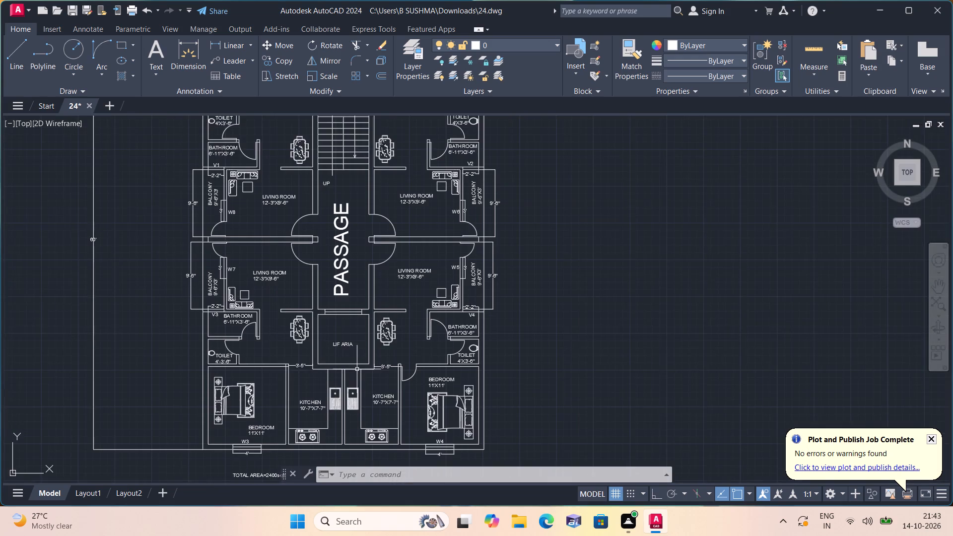
Examine the lower apartments around the lift area, including the dining tables, 3'-5" openings, living rooms and passage.
{"action": "middle_click_drag", "start_coordinate": [356, 369], "coordinate": [338, 326]}
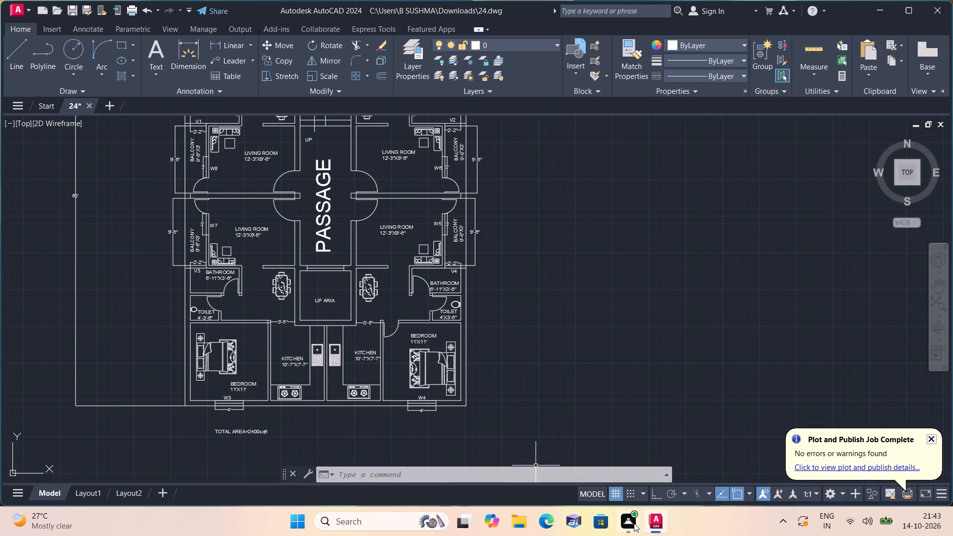
{"action": "scroll", "coordinate": [247, 310], "scroll_direction": "up", "scroll_amount": 1}
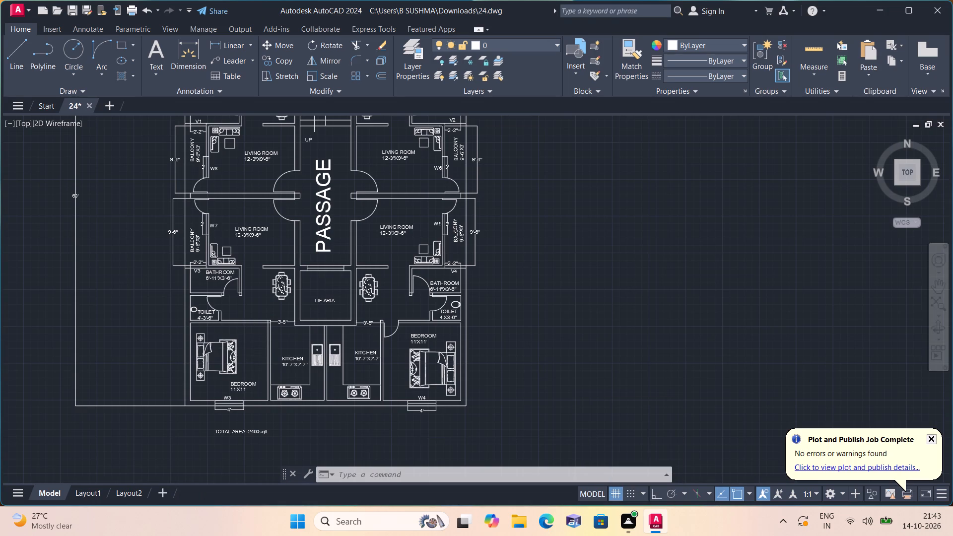
{"action": "scroll", "coordinate": [277, 264], "scroll_direction": "up", "scroll_amount": 1}
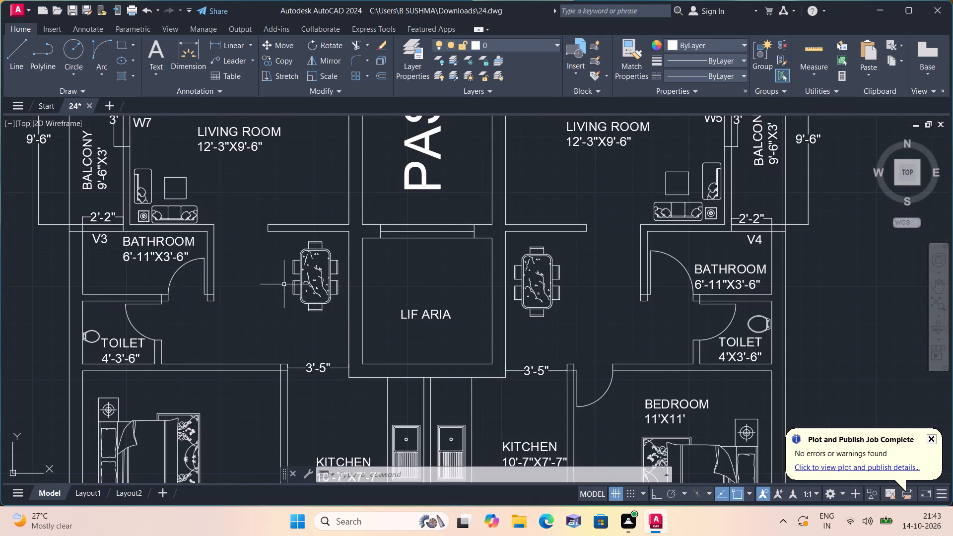
{"action": "scroll", "coordinate": [284, 284], "scroll_direction": "up", "scroll_amount": 1}
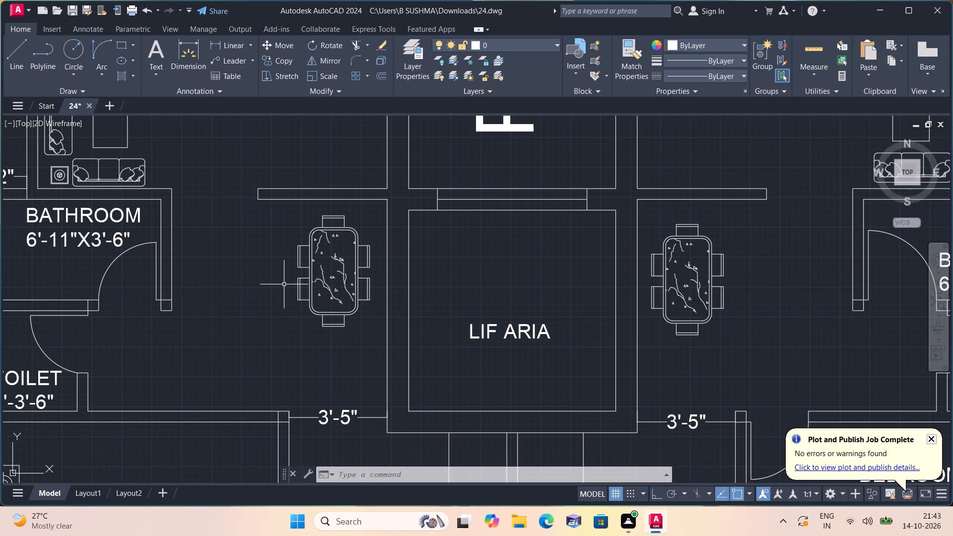
{"action": "middle_click_drag", "start_coordinate": [410, 331], "coordinate": [320, 319]}
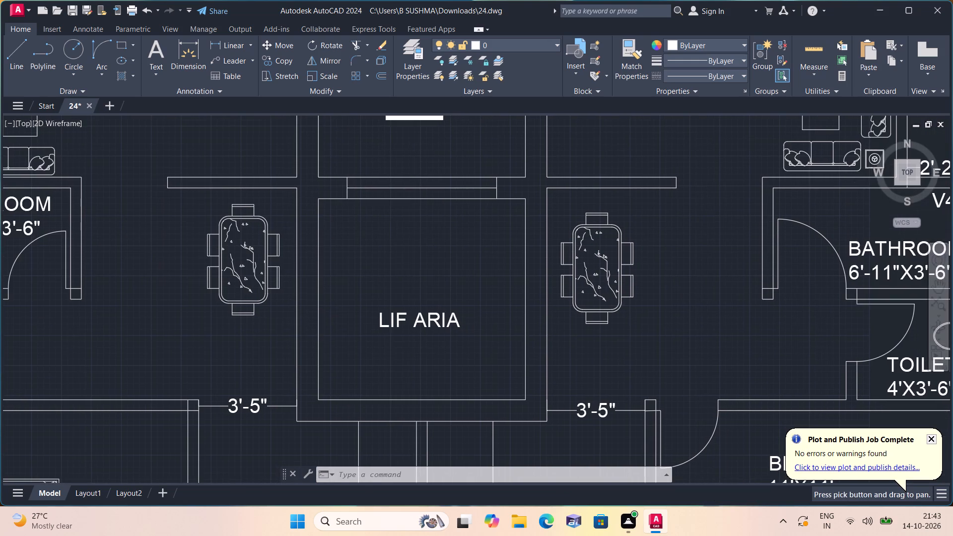
{"action": "middle_click_drag", "start_coordinate": [506, 288], "coordinate": [478, 301]}
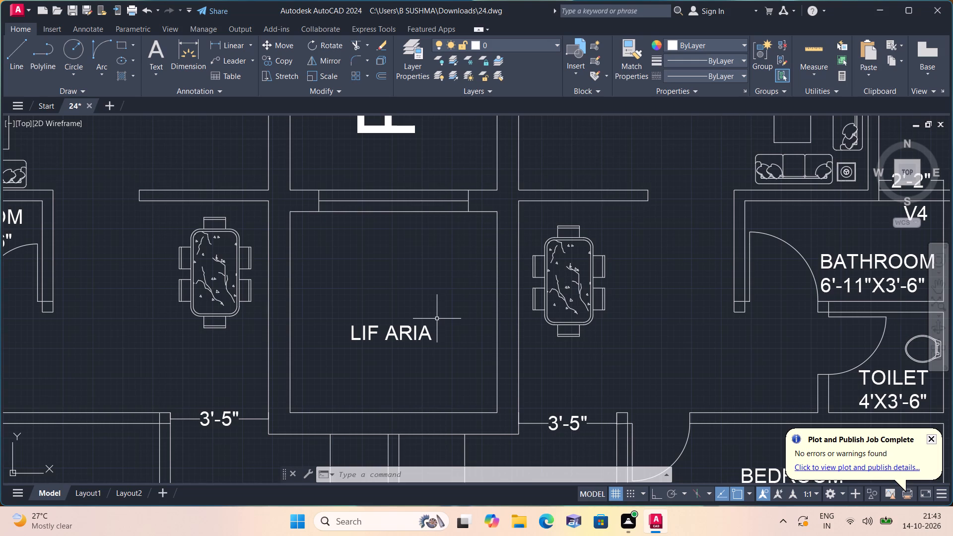
{"action": "scroll", "coordinate": [438, 317], "scroll_direction": "down", "scroll_amount": 1}
{"action": "scroll", "coordinate": [438, 317], "scroll_direction": "up", "scroll_amount": 1}
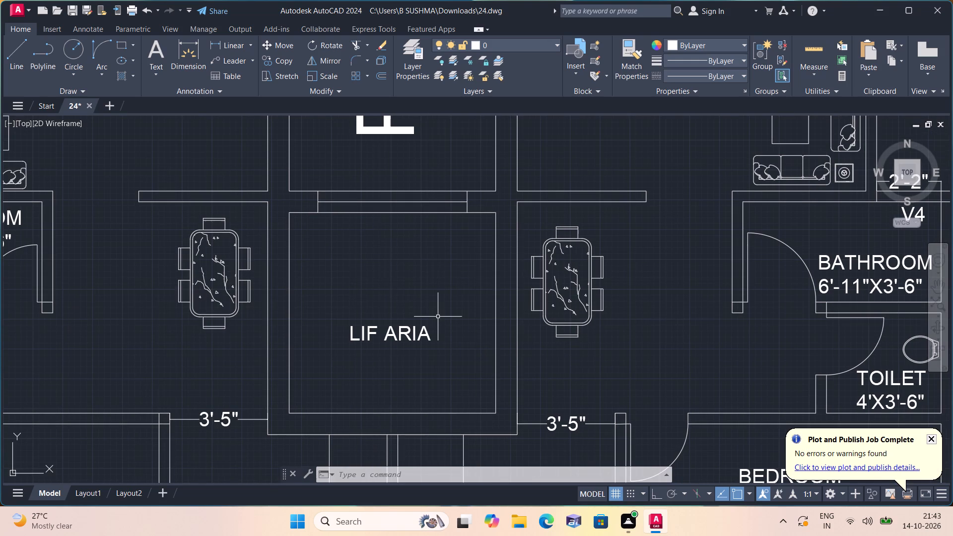
{"action": "middle_click_drag", "start_coordinate": [421, 274], "coordinate": [361, 378]}
{"action": "scroll", "coordinate": [367, 379], "scroll_direction": "down", "scroll_amount": 2}
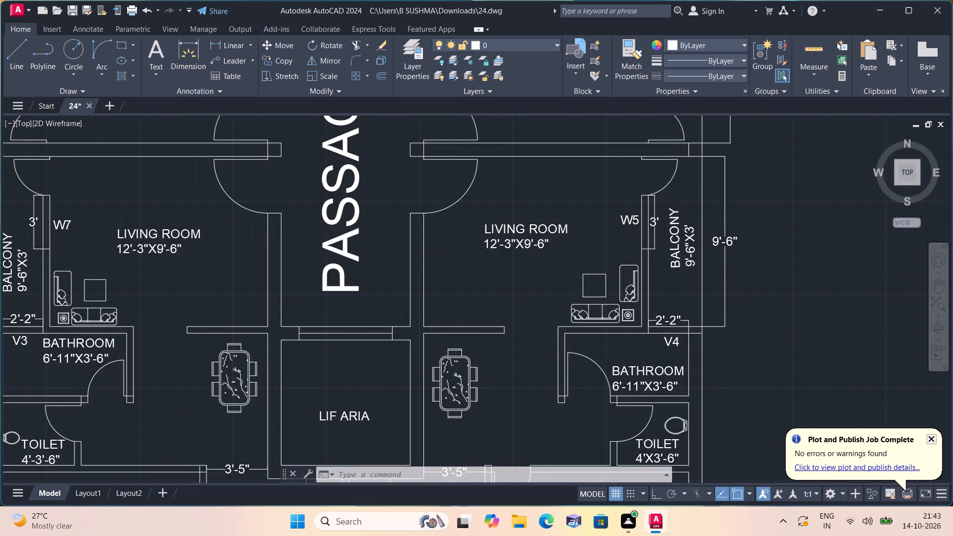
{"action": "middle_click_drag", "start_coordinate": [292, 193], "coordinate": [288, 220]}
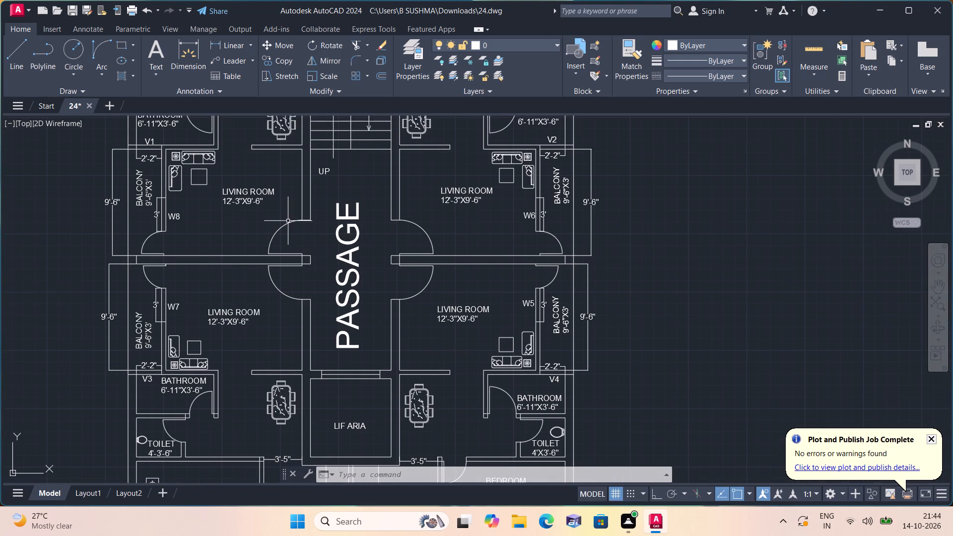
Move the UP label in the passage closer to the stairs, just below the end of the stair direction line.
{"action": "middle_click_drag", "start_coordinate": [298, 157], "coordinate": [324, 280]}
{"action": "scroll", "coordinate": [355, 292], "scroll_direction": "up", "scroll_amount": 3}
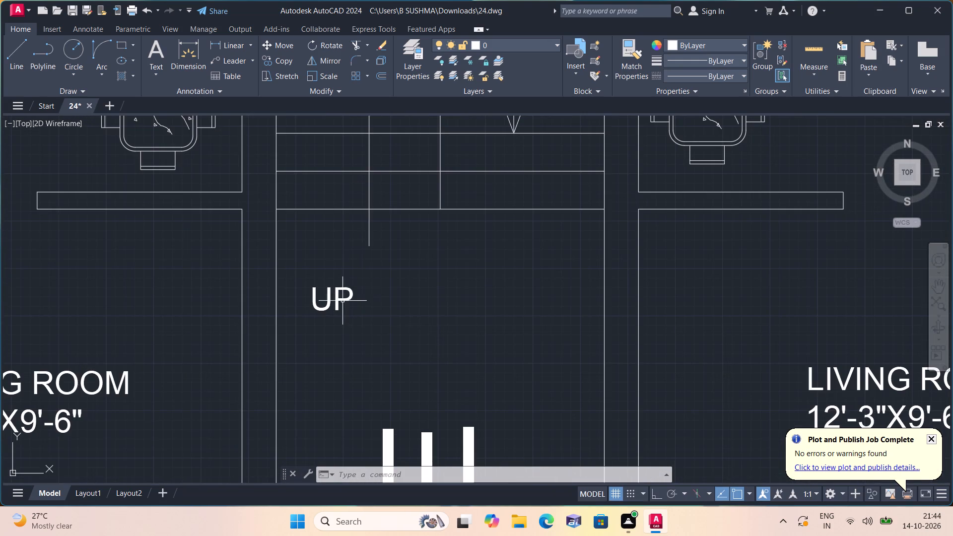
{"action": "left_click", "coordinate": [327, 301]}
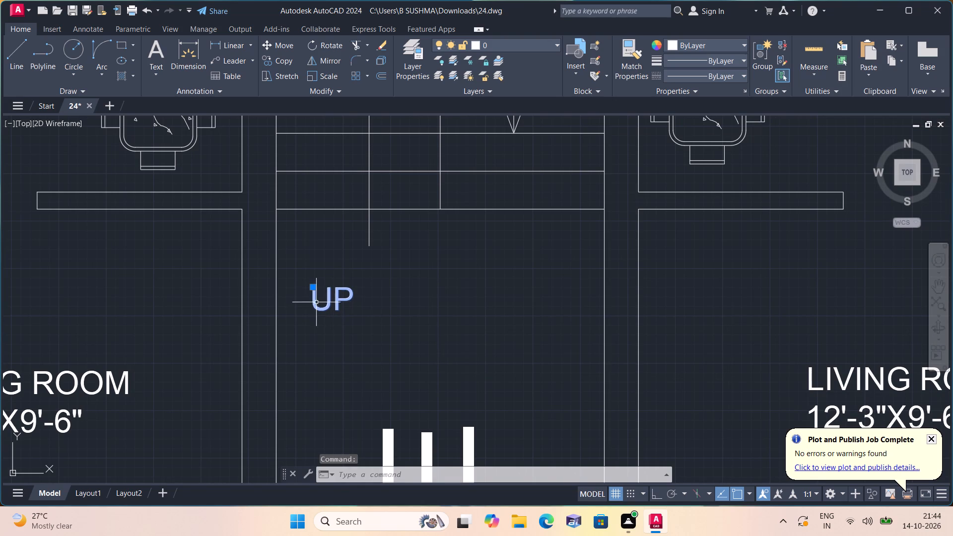
{"action": "left_click", "coordinate": [312, 288]}
{"action": "left_click", "coordinate": [358, 255]}
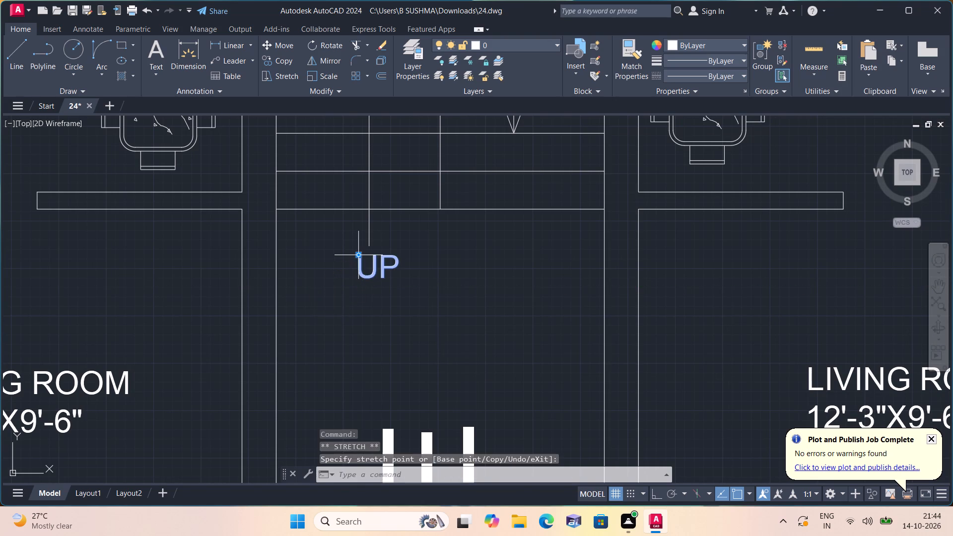
Review the whole first floor plan around the passage, then the lower apartments and the total area note.
{"action": "scroll", "coordinate": [422, 268], "scroll_direction": "down", "scroll_amount": 2}
{"action": "scroll", "coordinate": [610, 315], "scroll_direction": "down", "scroll_amount": 1}
{"action": "middle_click_drag", "start_coordinate": [607, 315], "coordinate": [568, 305]}
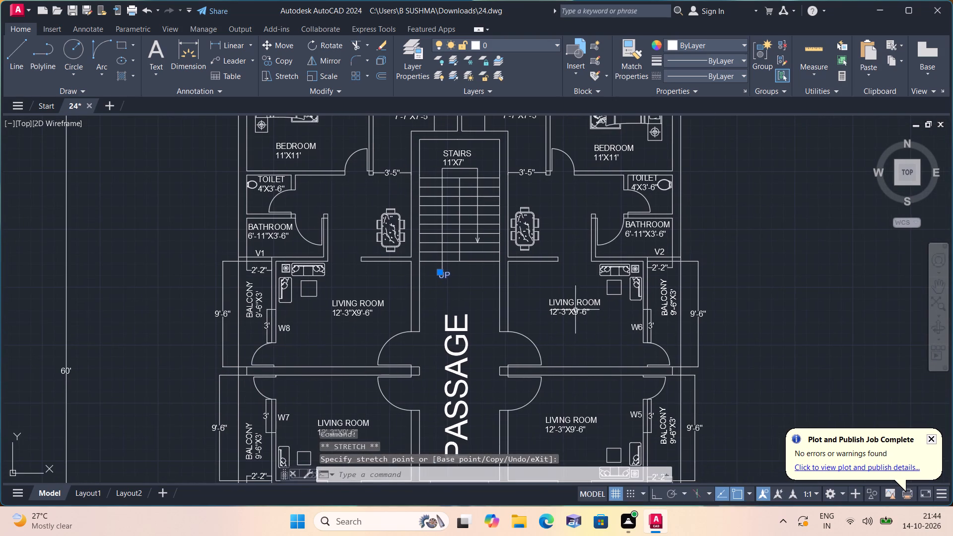
{"action": "middle_click_drag", "start_coordinate": [630, 335], "coordinate": [598, 302]}
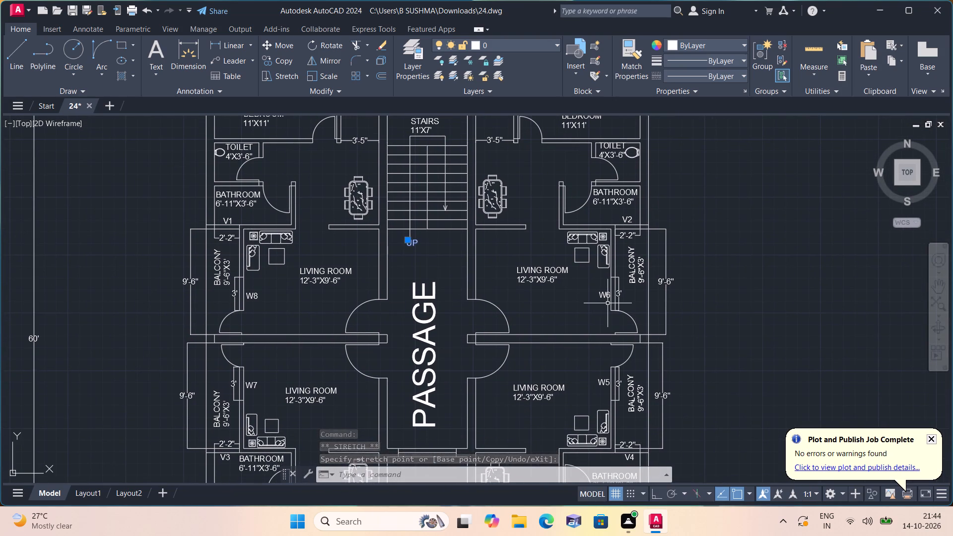
{"action": "scroll", "coordinate": [607, 303], "scroll_direction": "down", "scroll_amount": 1}
{"action": "middle_click_drag", "start_coordinate": [606, 303], "coordinate": [517, 264]}
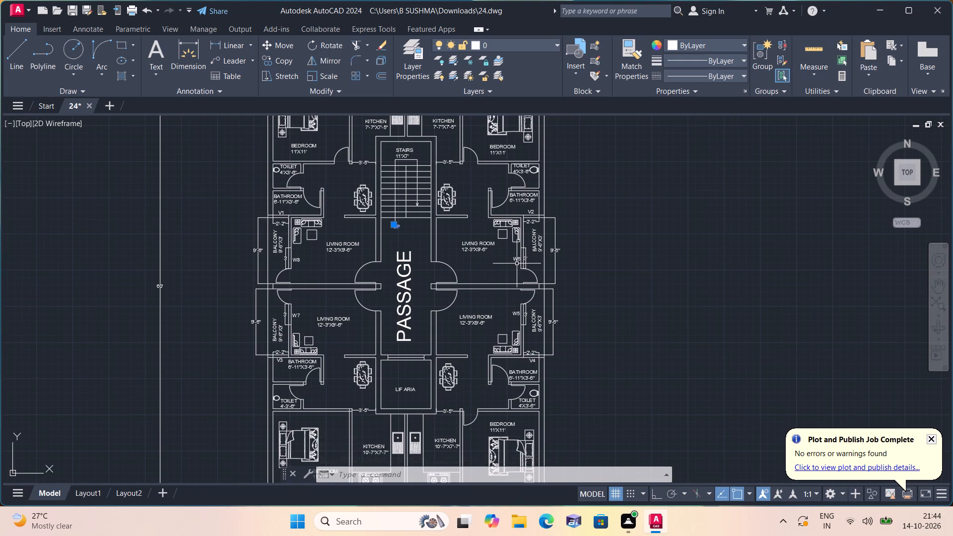
{"action": "middle_click_drag", "start_coordinate": [524, 298], "coordinate": [502, 275]}
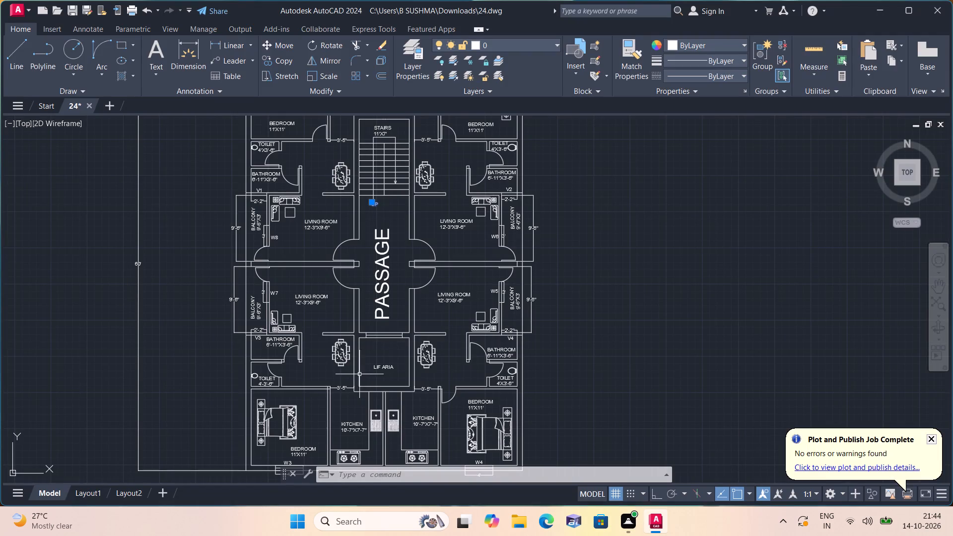
{"action": "scroll", "coordinate": [479, 283], "scroll_direction": "down", "scroll_amount": 2}
{"action": "middle_click_drag", "start_coordinate": [469, 283], "coordinate": [405, 240]}
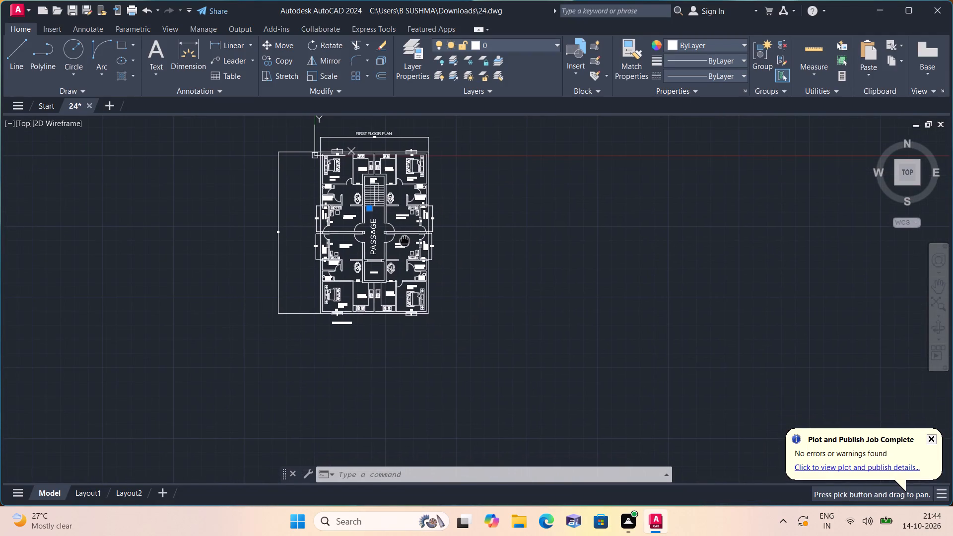
{"action": "scroll", "coordinate": [399, 259], "scroll_direction": "up", "scroll_amount": 2}
{"action": "middle_click", "coordinate": [323, 264]}
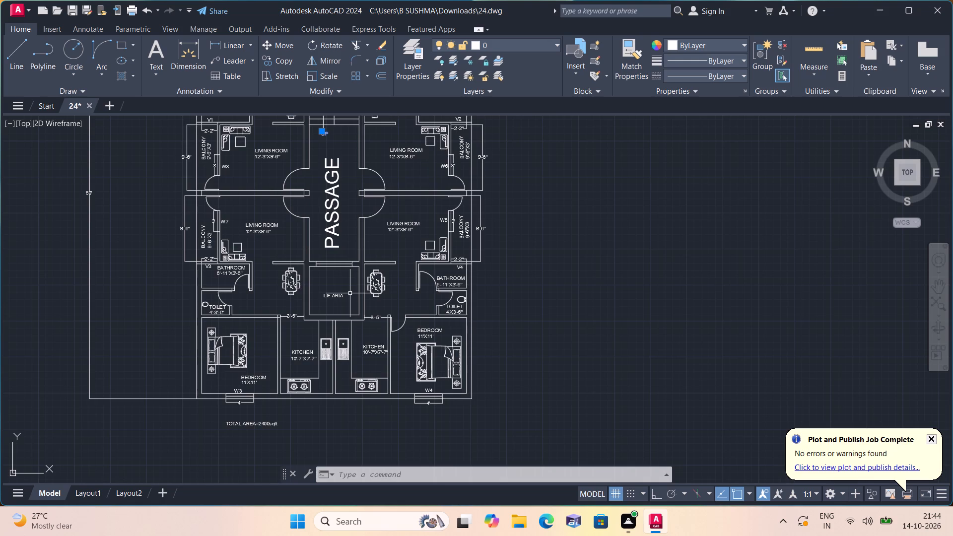
{"action": "scroll", "coordinate": [350, 294], "scroll_direction": "up", "scroll_amount": 1}
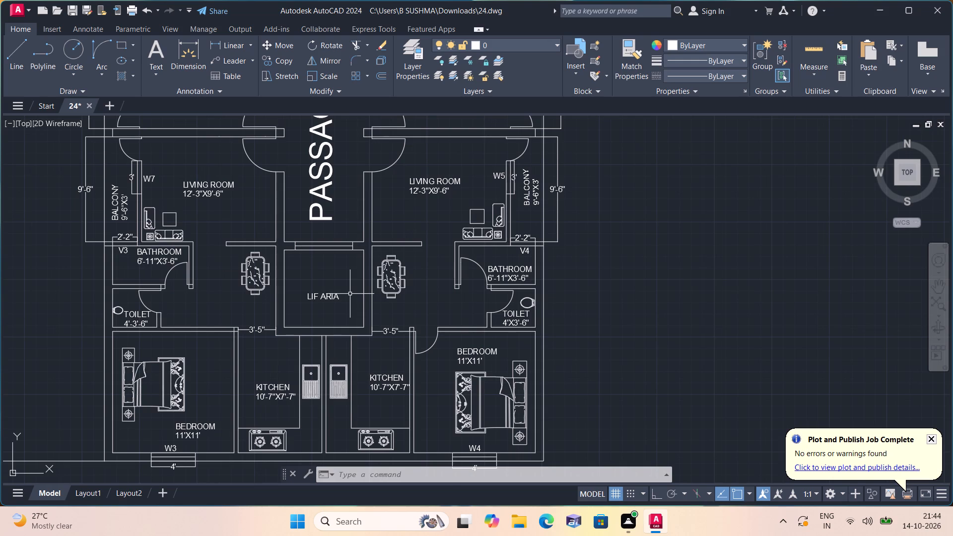
{"action": "scroll", "coordinate": [350, 294], "scroll_direction": "down", "scroll_amount": 1}
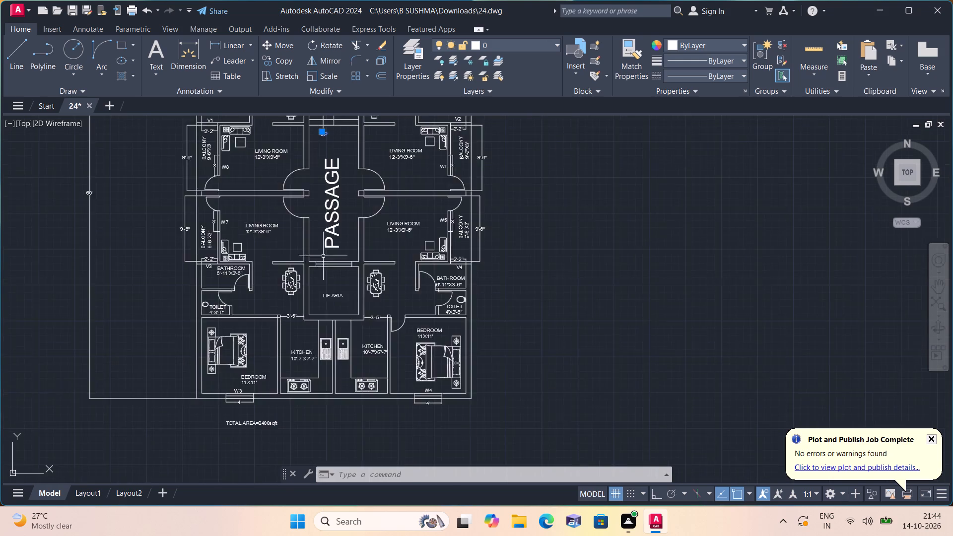
Inspect the plan from the lift area up through the passage to the stairs and upper apartments, then clear the UP label selection.
{"action": "scroll", "coordinate": [312, 240], "scroll_direction": "up", "scroll_amount": 1}
{"action": "middle_click_drag", "start_coordinate": [336, 293], "coordinate": [354, 329]}
{"action": "scroll", "coordinate": [180, 327], "scroll_direction": "up", "scroll_amount": 2}
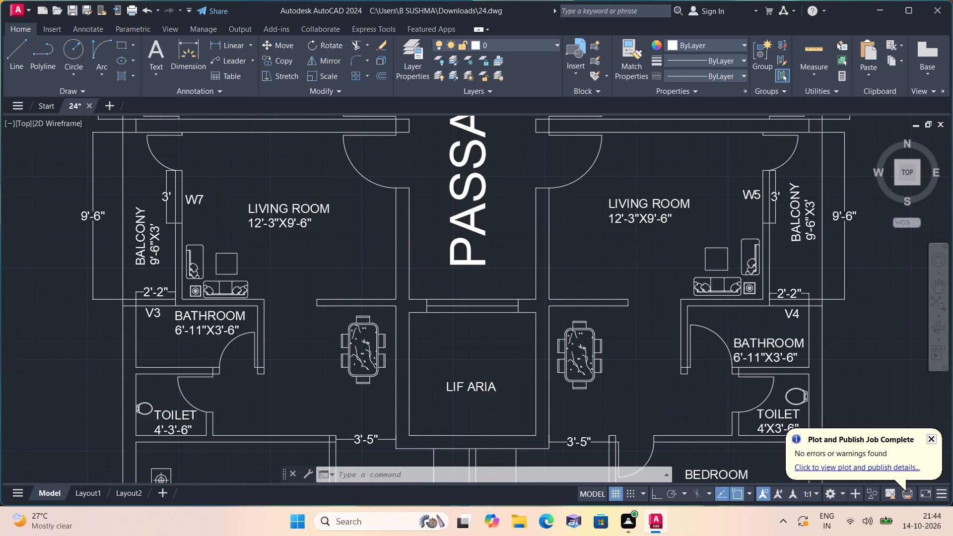
{"action": "scroll", "coordinate": [180, 327], "scroll_direction": "down", "scroll_amount": 1}
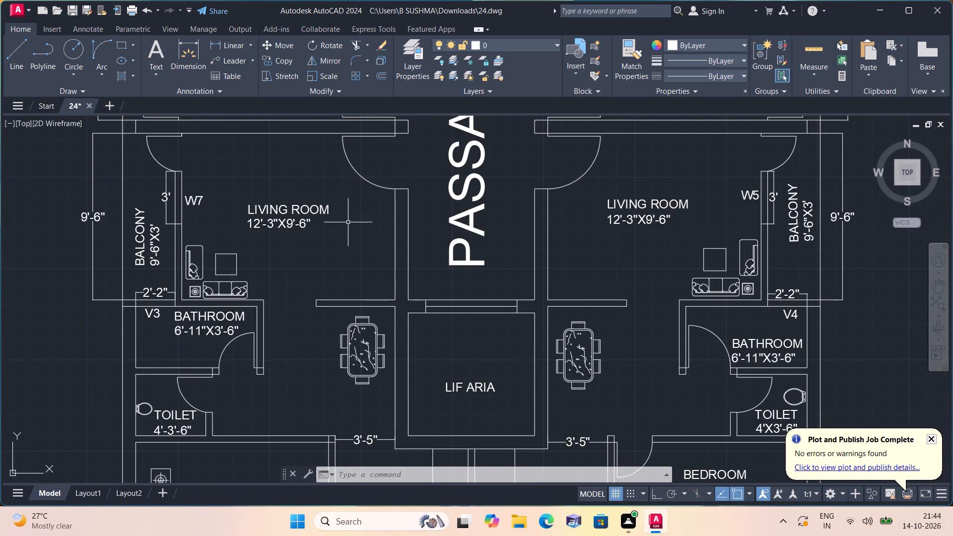
{"action": "middle_click_drag", "start_coordinate": [348, 222], "coordinate": [315, 330]}
{"action": "scroll", "coordinate": [316, 232], "scroll_direction": "up", "scroll_amount": 1}
{"action": "middle_click_drag", "start_coordinate": [316, 231], "coordinate": [283, 402]}
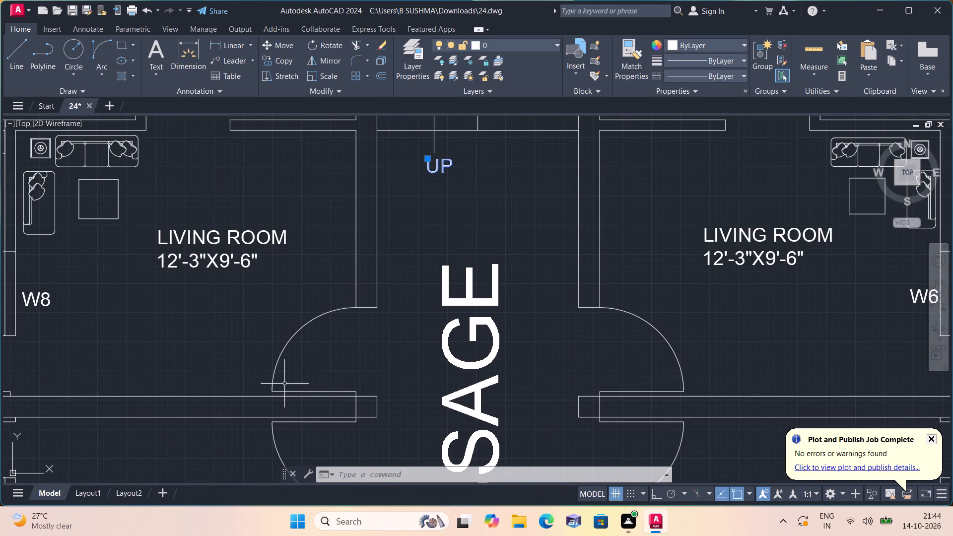
{"action": "middle_click_drag", "start_coordinate": [306, 252], "coordinate": [299, 388]}
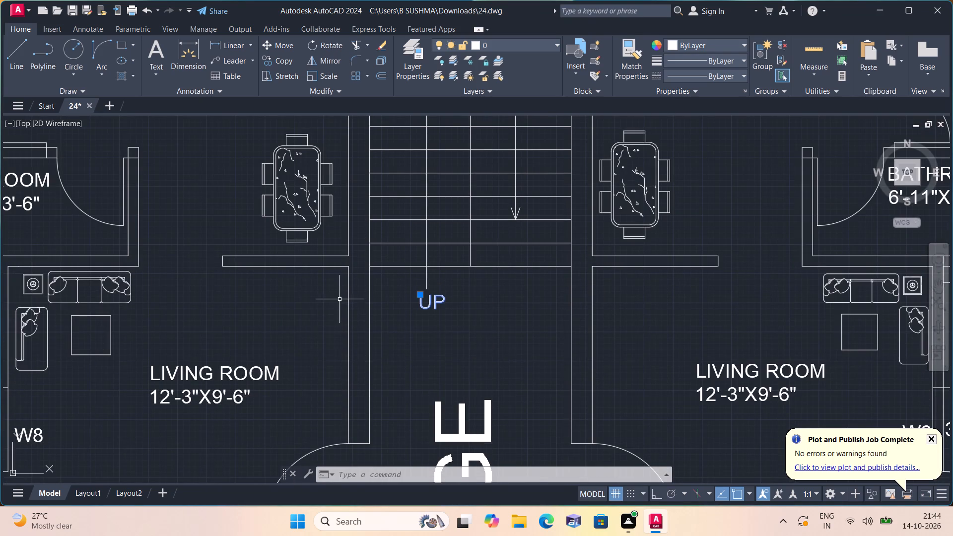
{"action": "scroll", "coordinate": [340, 299], "scroll_direction": "up", "scroll_amount": 1}
{"action": "middle_click_drag", "start_coordinate": [340, 299], "coordinate": [340, 368]}
{"action": "middle_click_drag", "start_coordinate": [384, 228], "coordinate": [378, 251]}
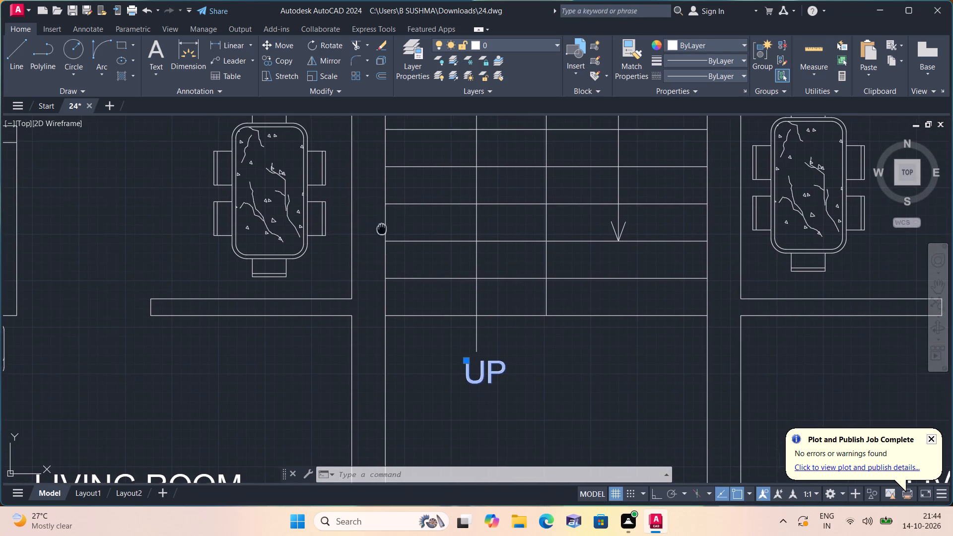
{"action": "middle_click_drag", "start_coordinate": [378, 251], "coordinate": [355, 391]}
{"action": "scroll", "coordinate": [355, 382], "scroll_direction": "down", "scroll_amount": 1}
{"action": "scroll", "coordinate": [374, 309], "scroll_direction": "down", "scroll_amount": 1}
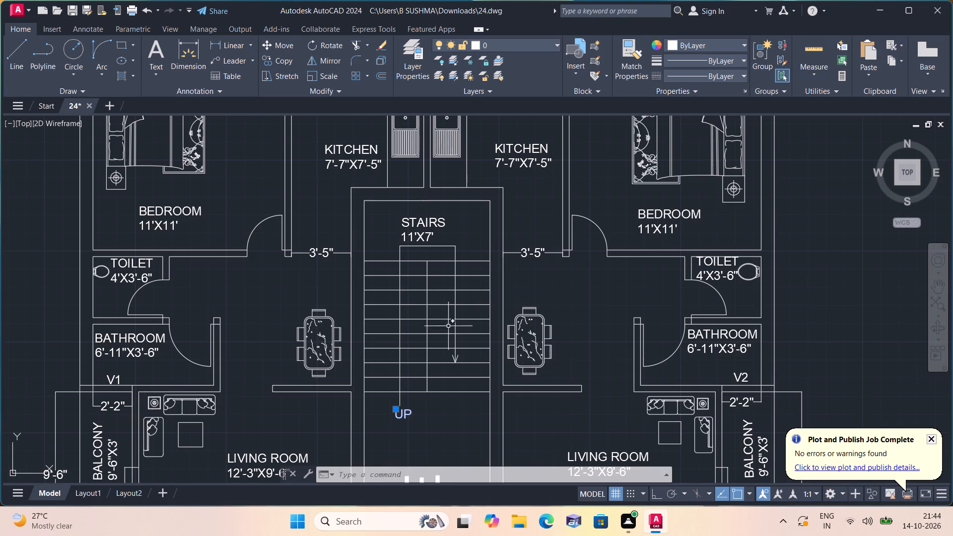
{"action": "scroll", "coordinate": [441, 326], "scroll_direction": "down", "scroll_amount": 1}
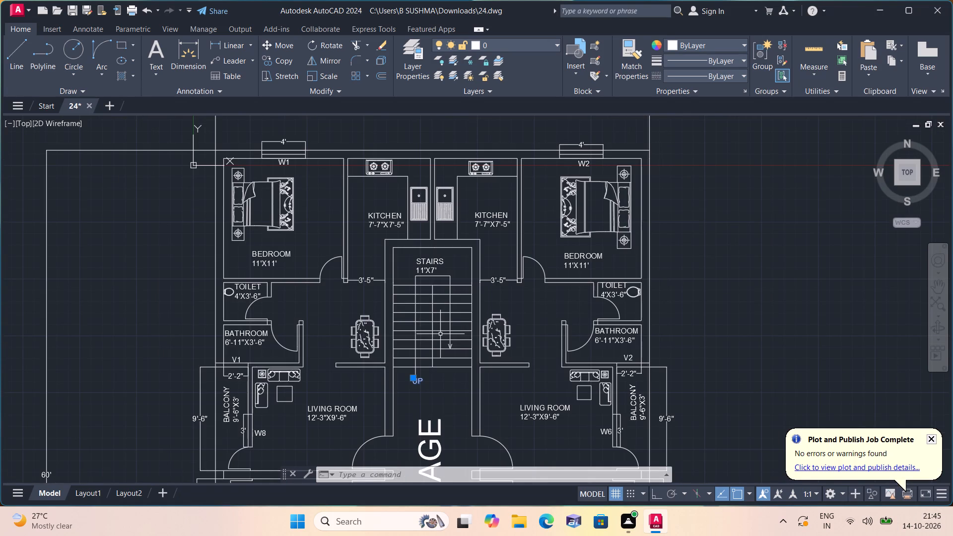
{"action": "key", "text": "Escape"}
Examine the plan from the upper bedrooms and kitchens down through the stairs, passage and lift area to the total area note.
{"action": "scroll", "coordinate": [440, 334], "scroll_direction": "down", "scroll_amount": 1}
{"action": "scroll", "coordinate": [353, 262], "scroll_direction": "up", "scroll_amount": 2}
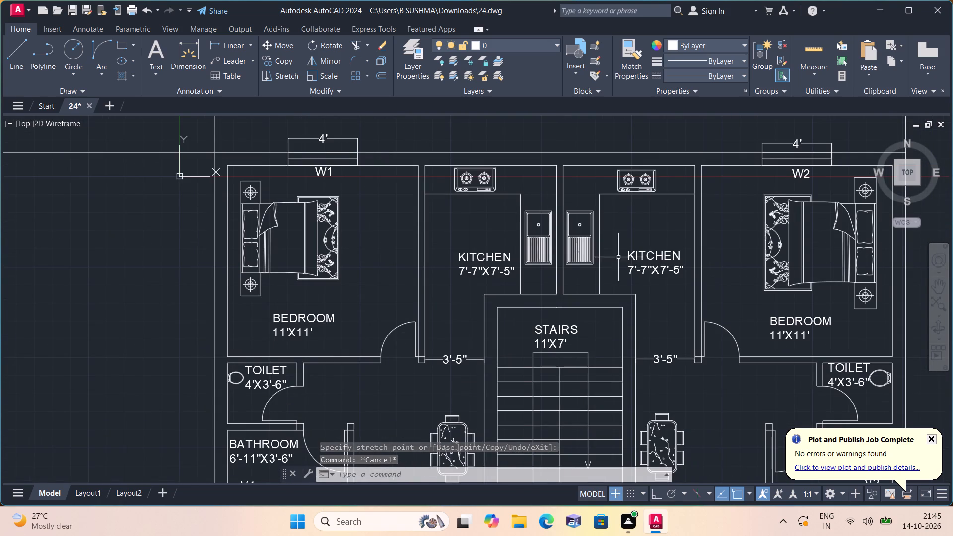
{"action": "middle_click_drag", "start_coordinate": [637, 275], "coordinate": [437, 232]}
{"action": "middle_click_drag", "start_coordinate": [501, 315], "coordinate": [470, 224]}
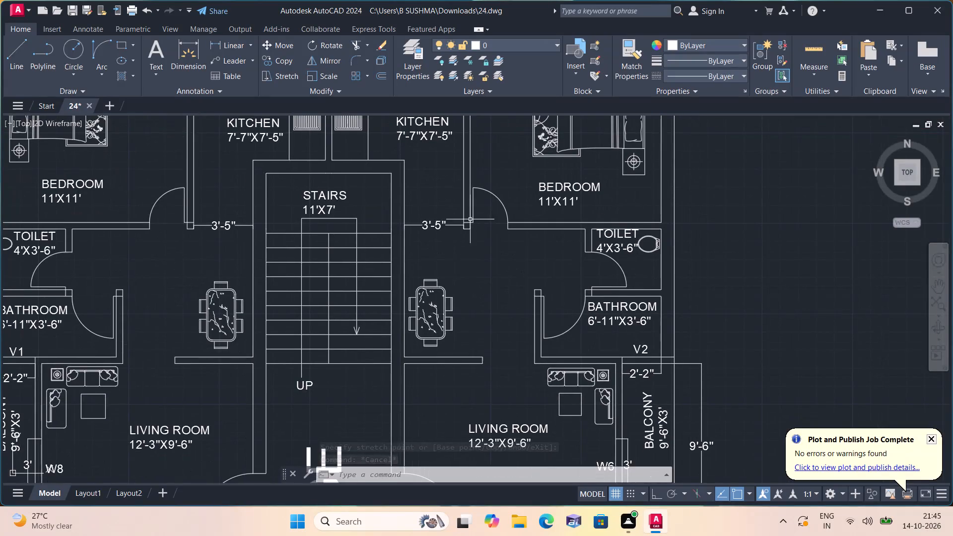
{"action": "middle_click_drag", "start_coordinate": [441, 323], "coordinate": [462, 226]}
{"action": "middle_click_drag", "start_coordinate": [467, 323], "coordinate": [488, 245]}
{"action": "middle_click_drag", "start_coordinate": [492, 335], "coordinate": [516, 252]}
{"action": "scroll", "coordinate": [522, 323], "scroll_direction": "down", "scroll_amount": 1}
{"action": "middle_click_drag", "start_coordinate": [522, 323], "coordinate": [525, 246]}
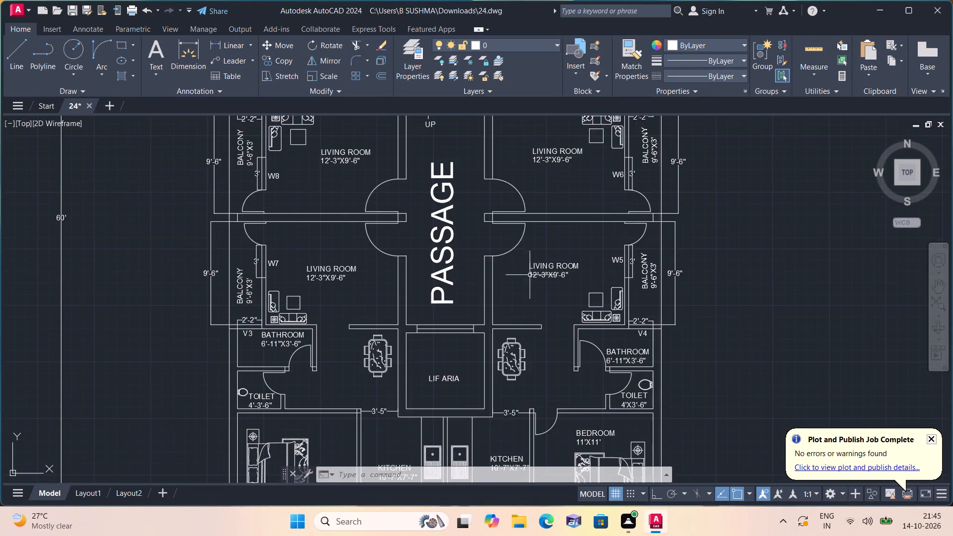
{"action": "middle_click_drag", "start_coordinate": [529, 325], "coordinate": [513, 216]}
{"action": "middle_click_drag", "start_coordinate": [511, 312], "coordinate": [510, 261]}
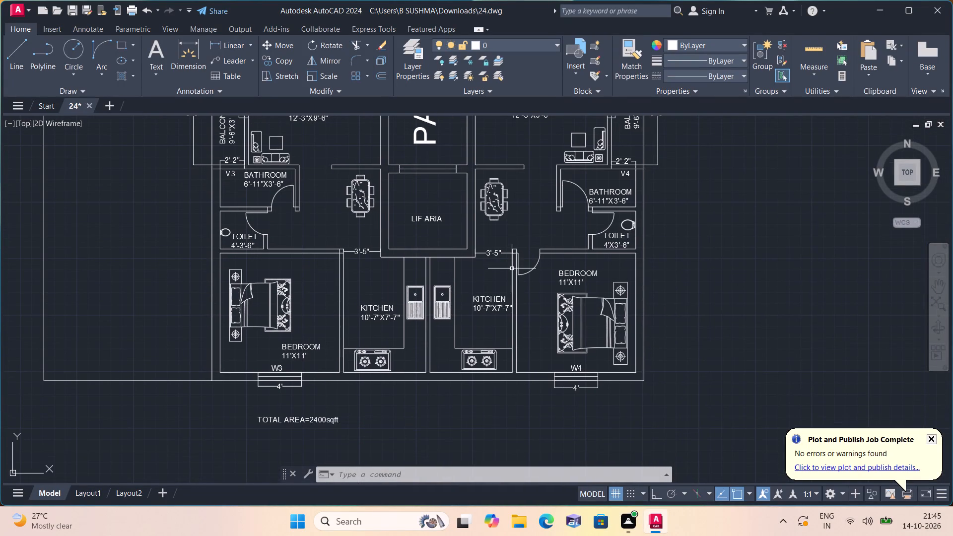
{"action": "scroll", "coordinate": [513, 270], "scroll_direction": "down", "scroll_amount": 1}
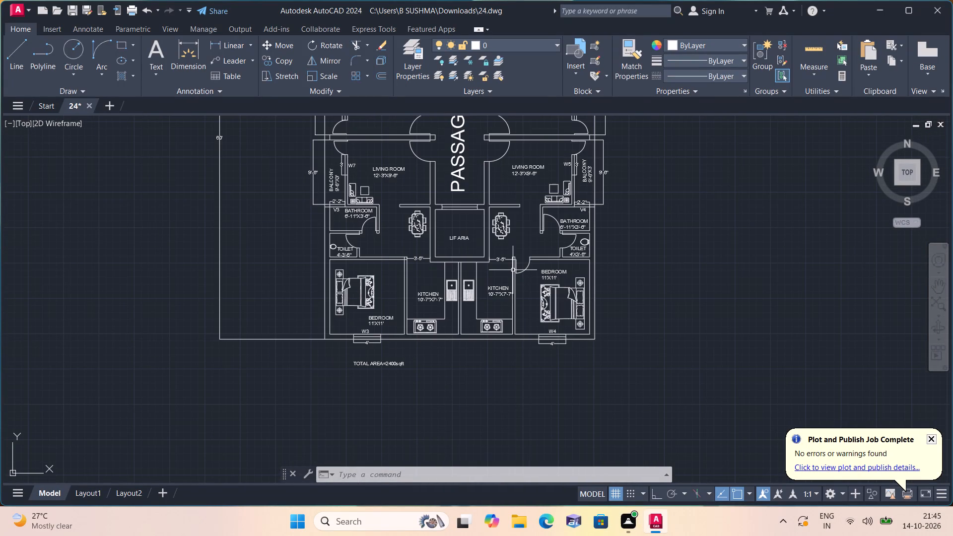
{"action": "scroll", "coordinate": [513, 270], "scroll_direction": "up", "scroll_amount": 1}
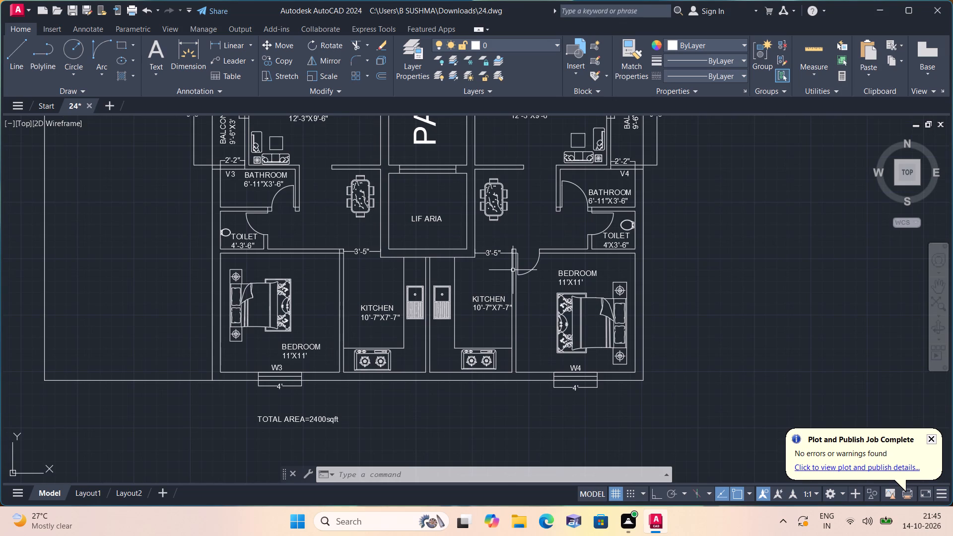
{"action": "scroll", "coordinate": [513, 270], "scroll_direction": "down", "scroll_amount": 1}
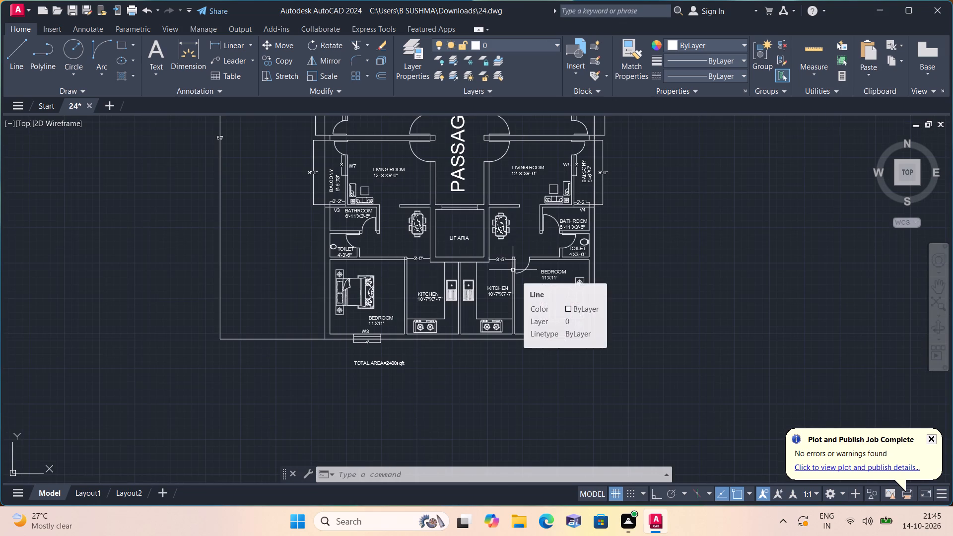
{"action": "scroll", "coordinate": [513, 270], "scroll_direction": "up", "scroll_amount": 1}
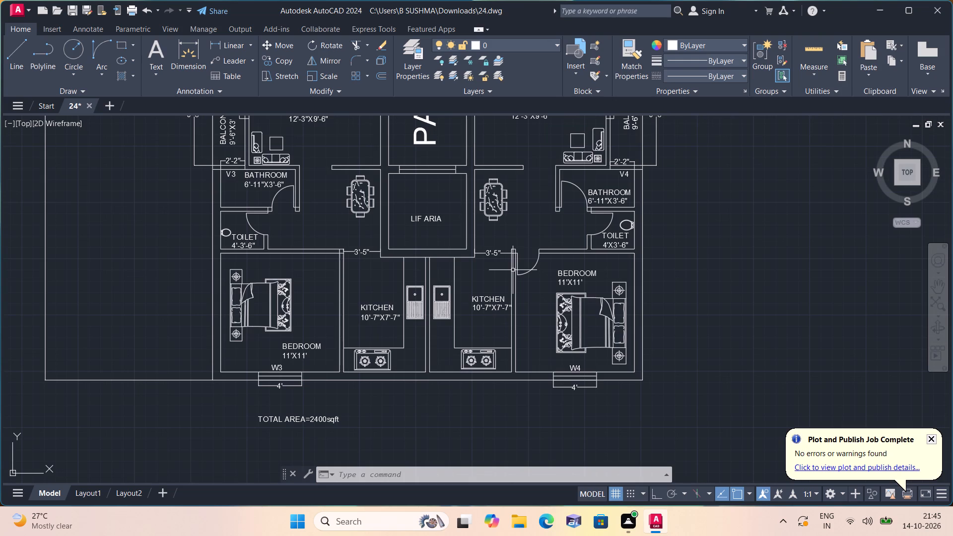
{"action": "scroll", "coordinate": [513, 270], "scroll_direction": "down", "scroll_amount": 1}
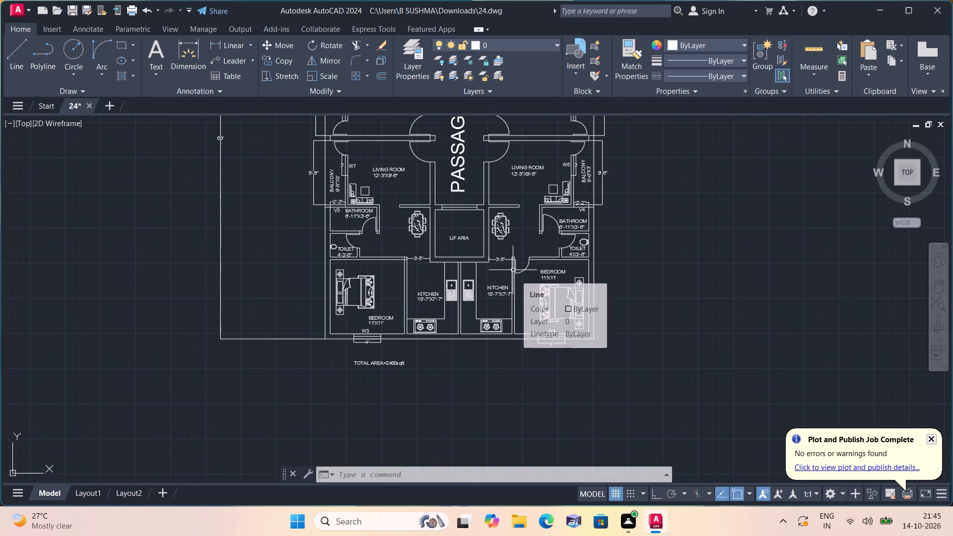